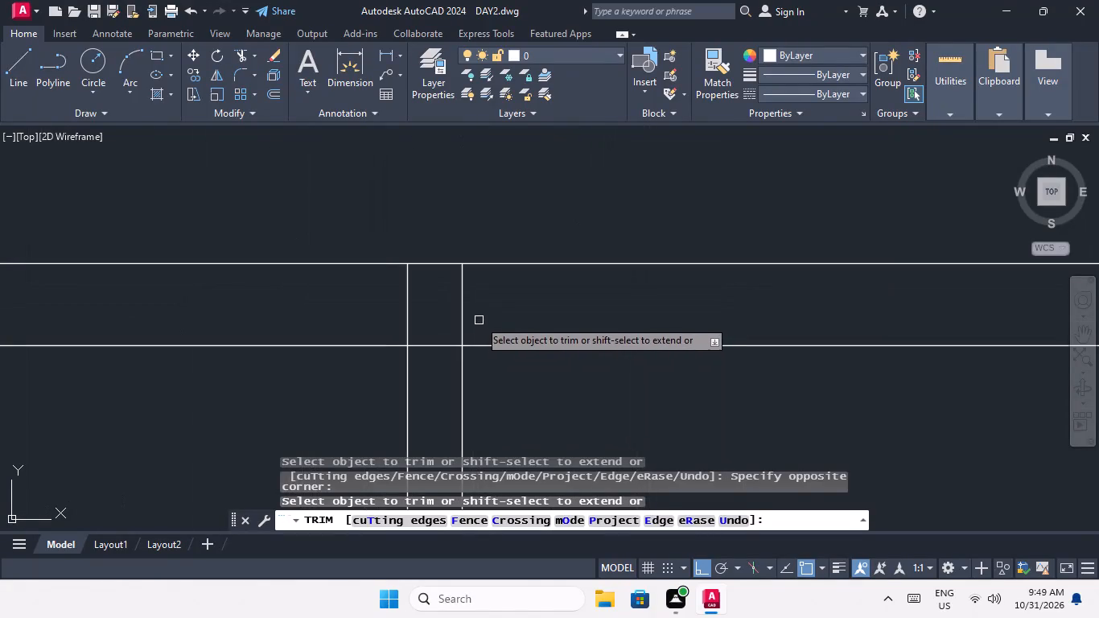
Trim the overlapping lines where the right unit's partition wall meets the third row's upper cross wall.
drag(476, 297, 456, 299)
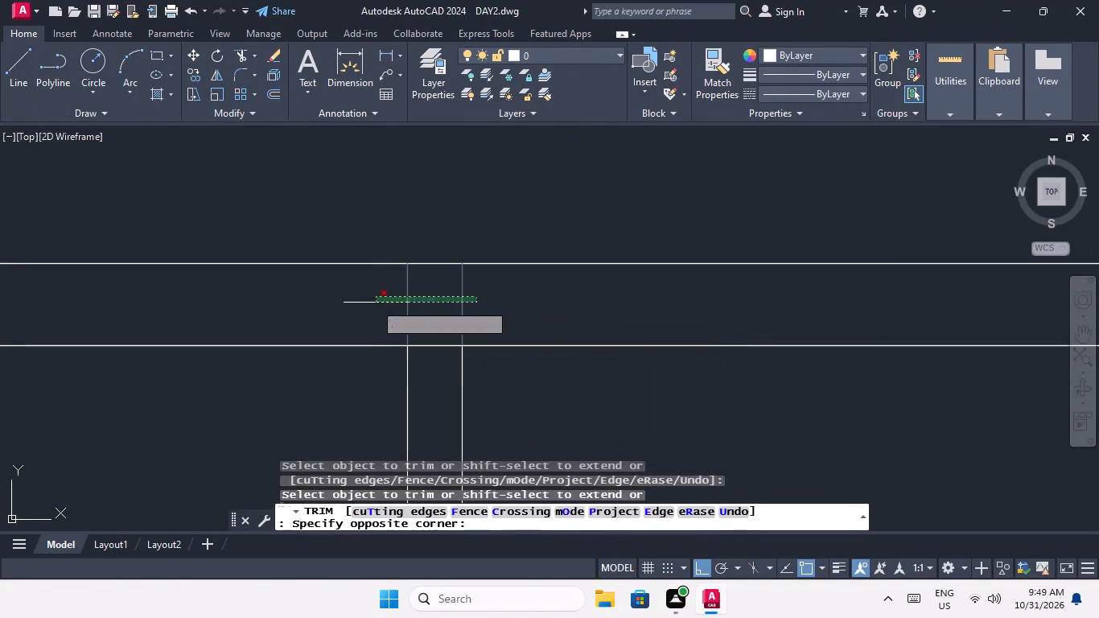
click(352, 305)
drag(433, 369, 429, 352)
click(422, 318)
scroll(422, 318, down, 4)
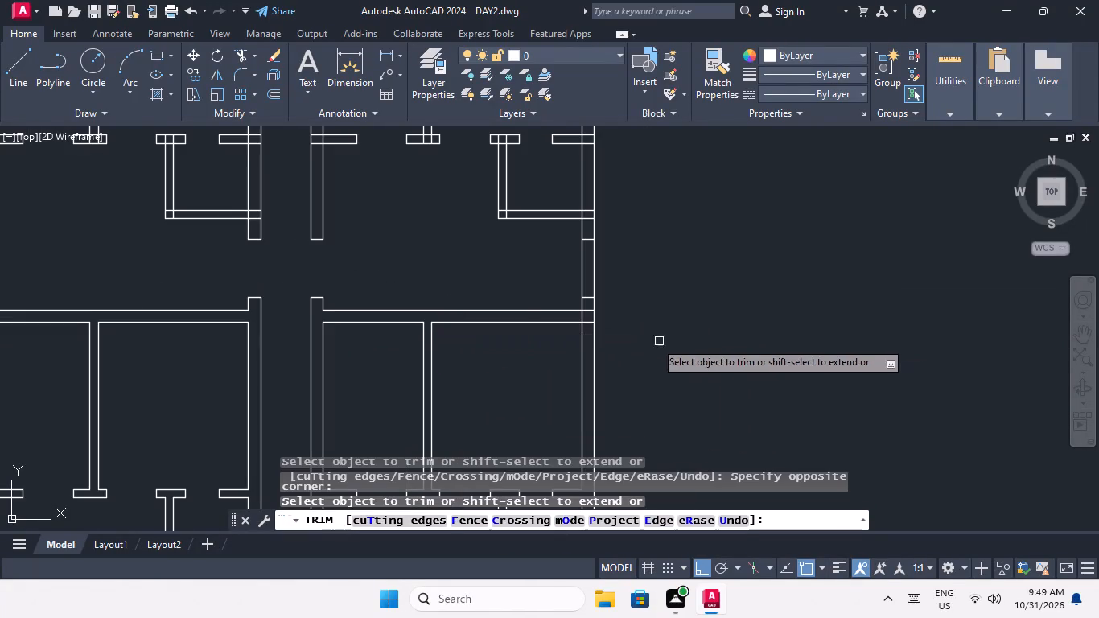
Trim the overlapping lines where the third row's upper cross wall meets the right outer wall.
scroll(580, 319, up, 4)
drag(644, 373, 634, 341)
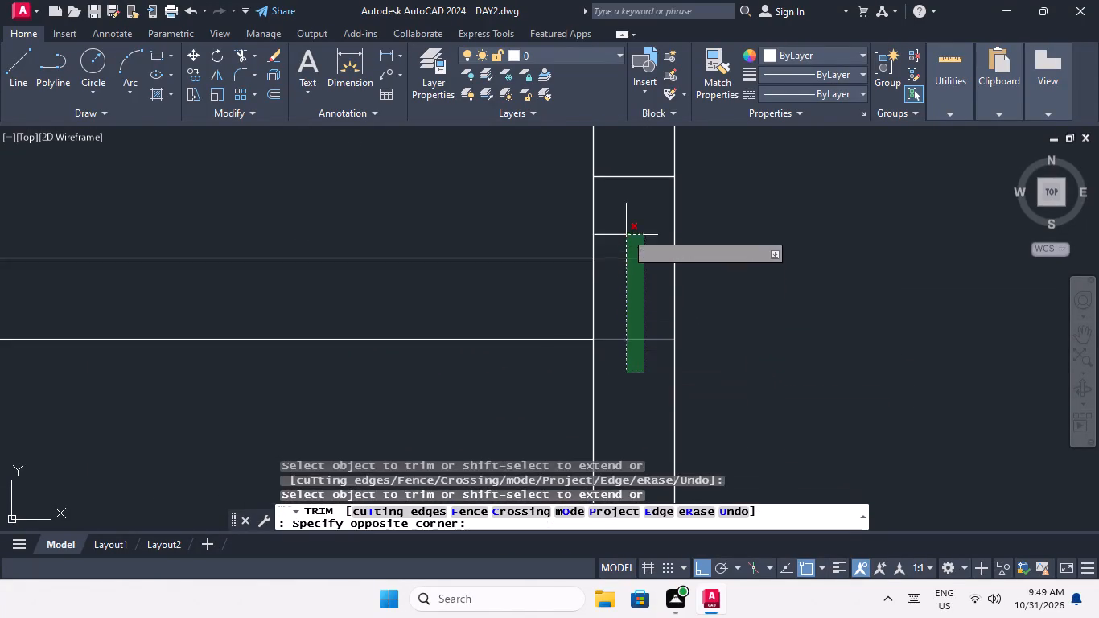
click(624, 225)
drag(623, 270, 562, 306)
click(553, 310)
scroll(565, 298, down, 4)
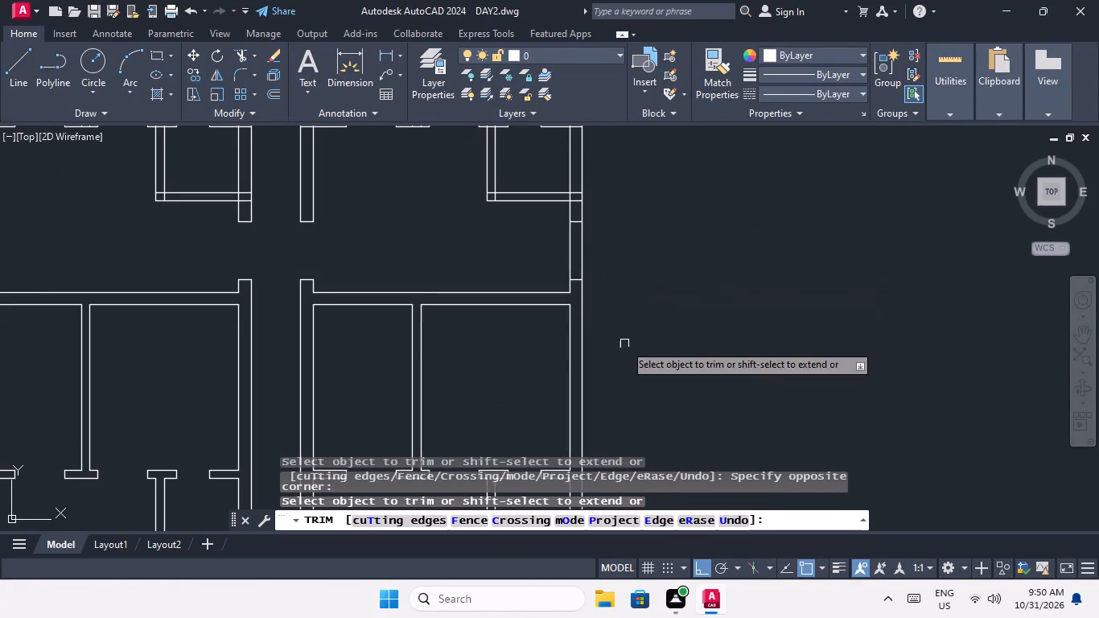
middle_drag(652, 278, 644, 358)
key(Escape)
key(Escape)
Erase the two short lines crossing the right outer wall just above the third row's upper cross wall.
scroll(569, 352, up, 3)
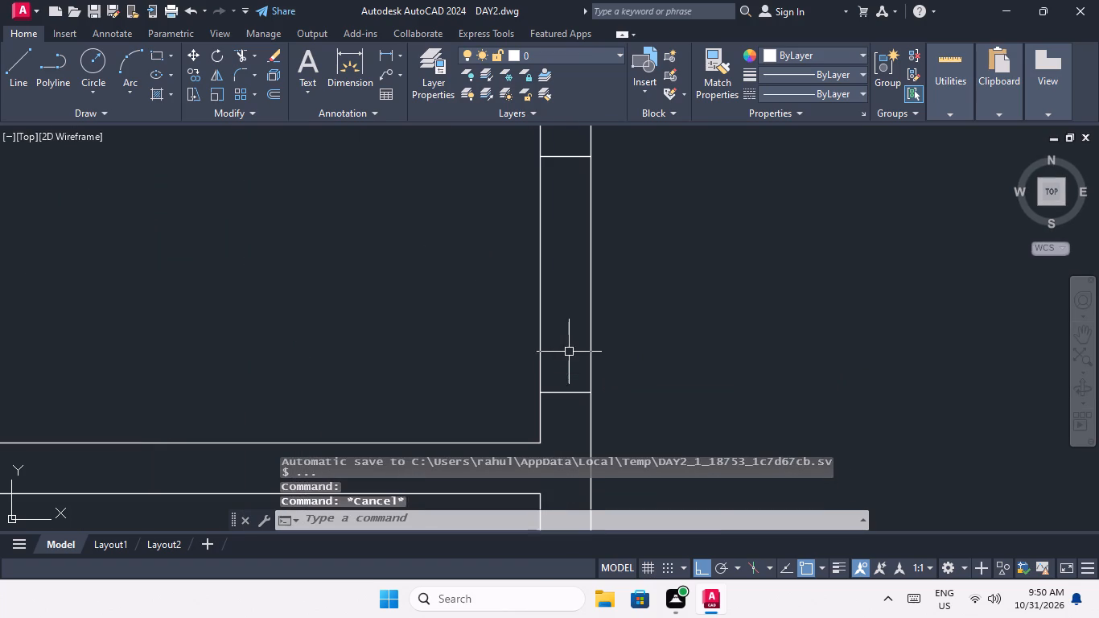
drag(574, 423, 565, 397)
click(559, 360)
middle_drag(558, 316, 558, 440)
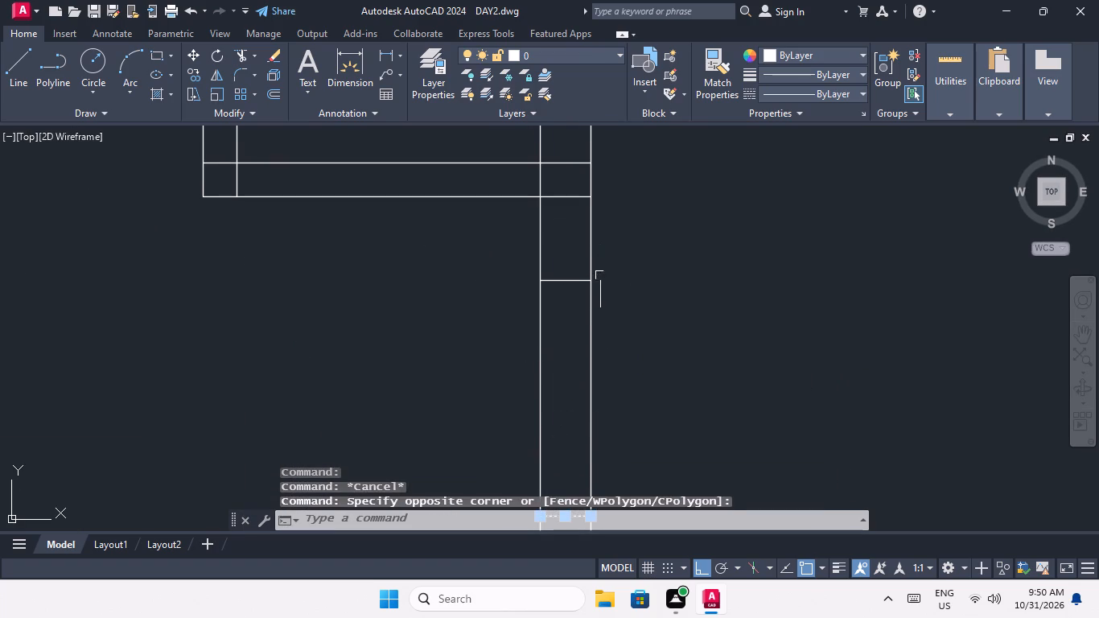
drag(579, 300, 571, 262)
click(559, 231)
key(Delete)
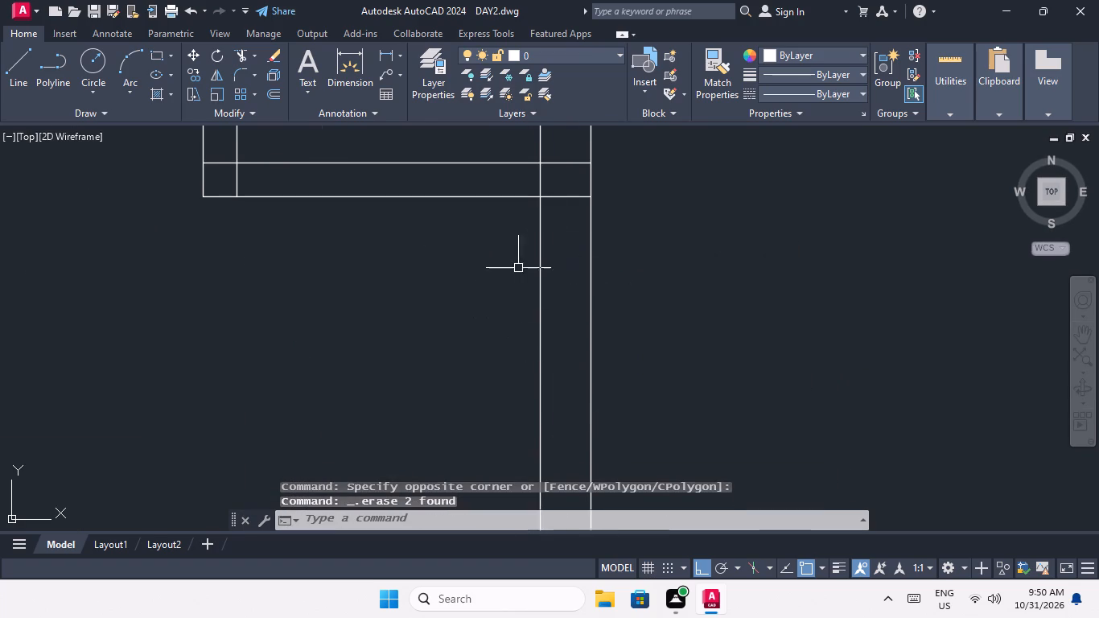
Trim the overlapping lines where the short wall stub in the next row up meets the right outer wall.
scroll(517, 268, down, 4)
middle_drag(488, 306, 498, 332)
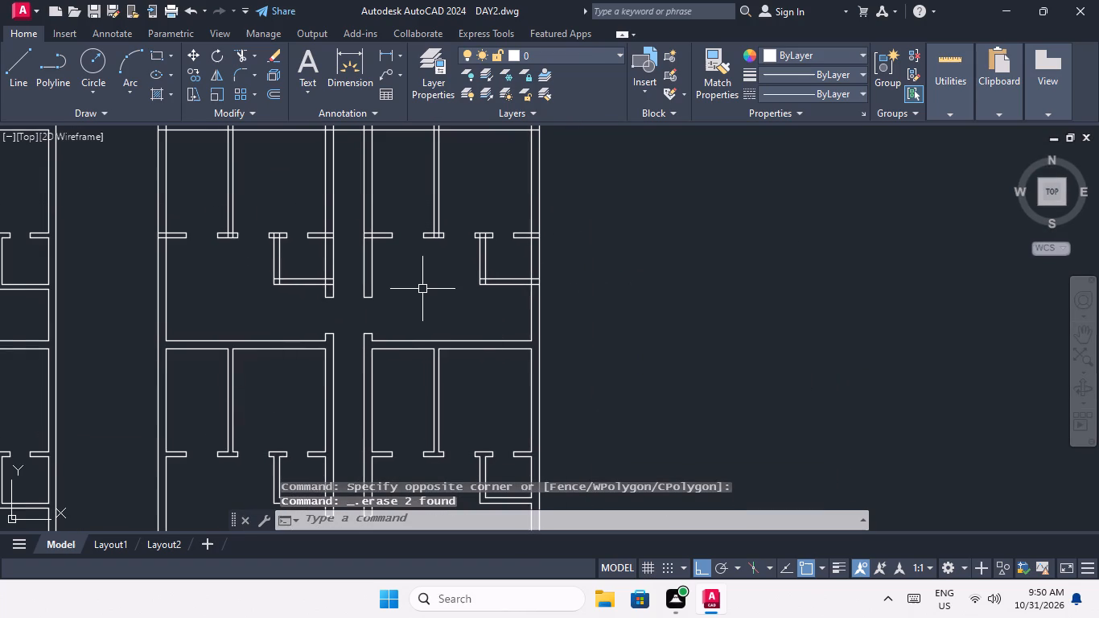
key(Escape)
key(Escape)
text(TR)
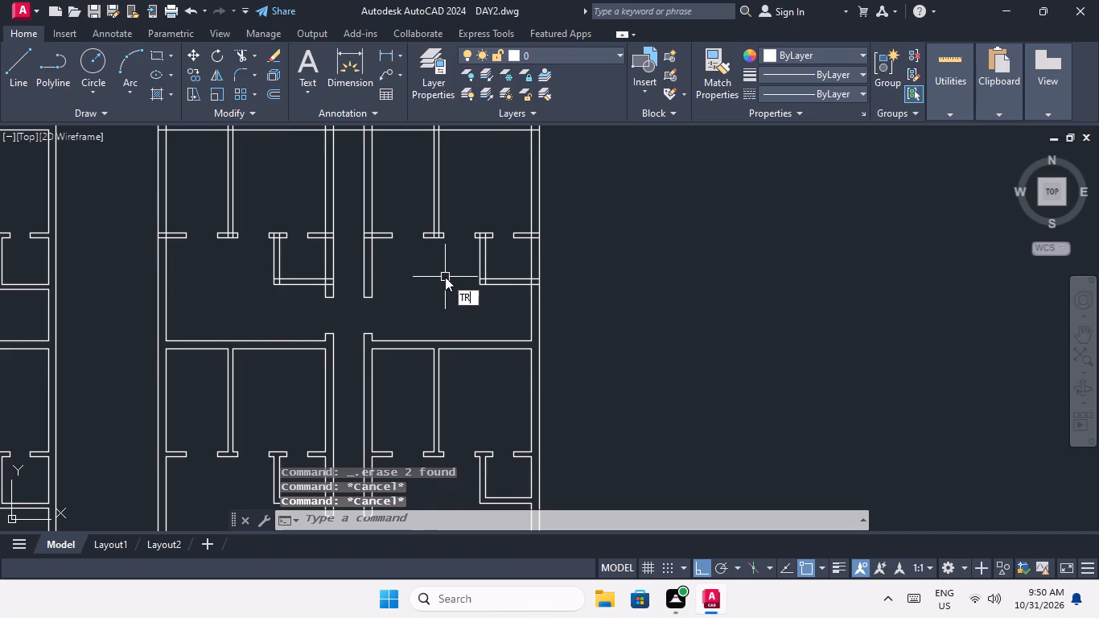
key(space)
key(space)
scroll(520, 249, up, 3)
middle_drag(529, 246, 514, 278)
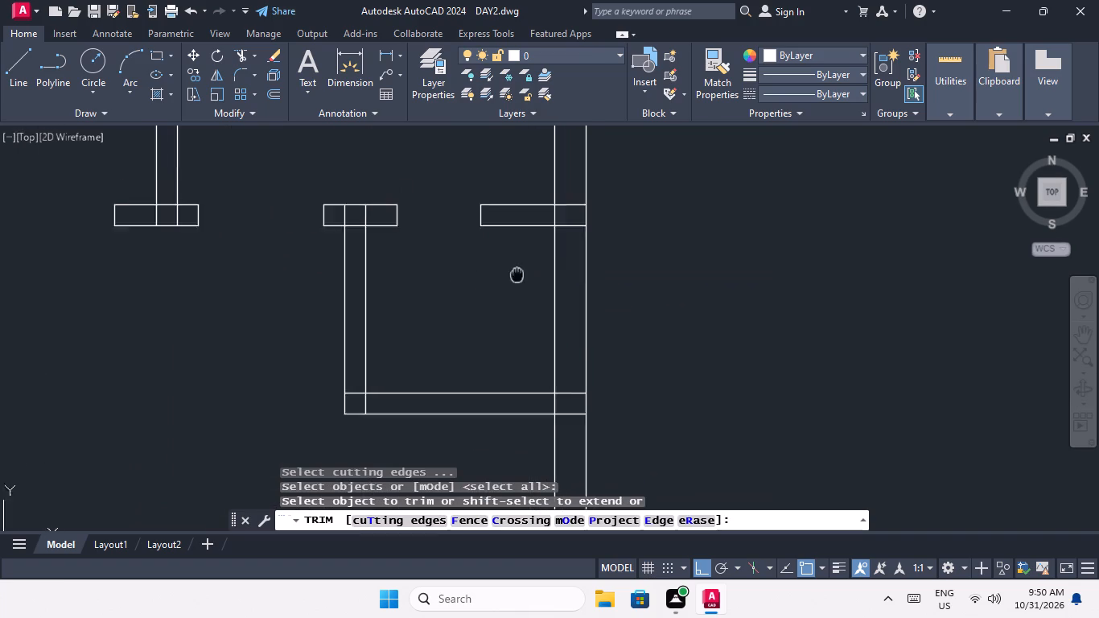
scroll(574, 234, up, 1)
drag(558, 249, 558, 240)
click(561, 176)
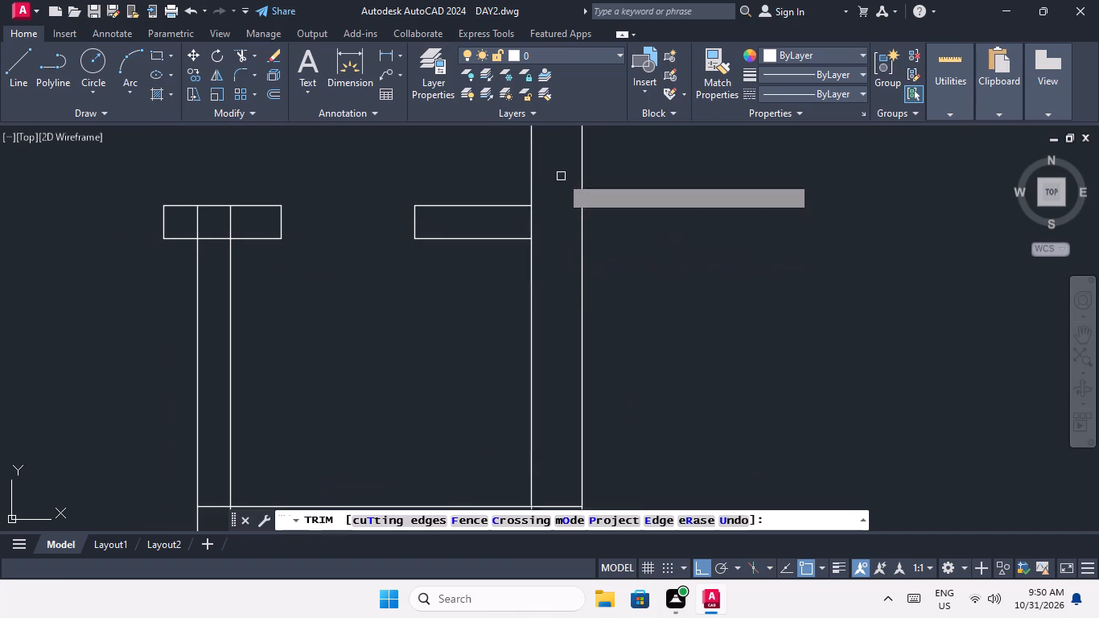
click(529, 220)
scroll(529, 220, down, 3)
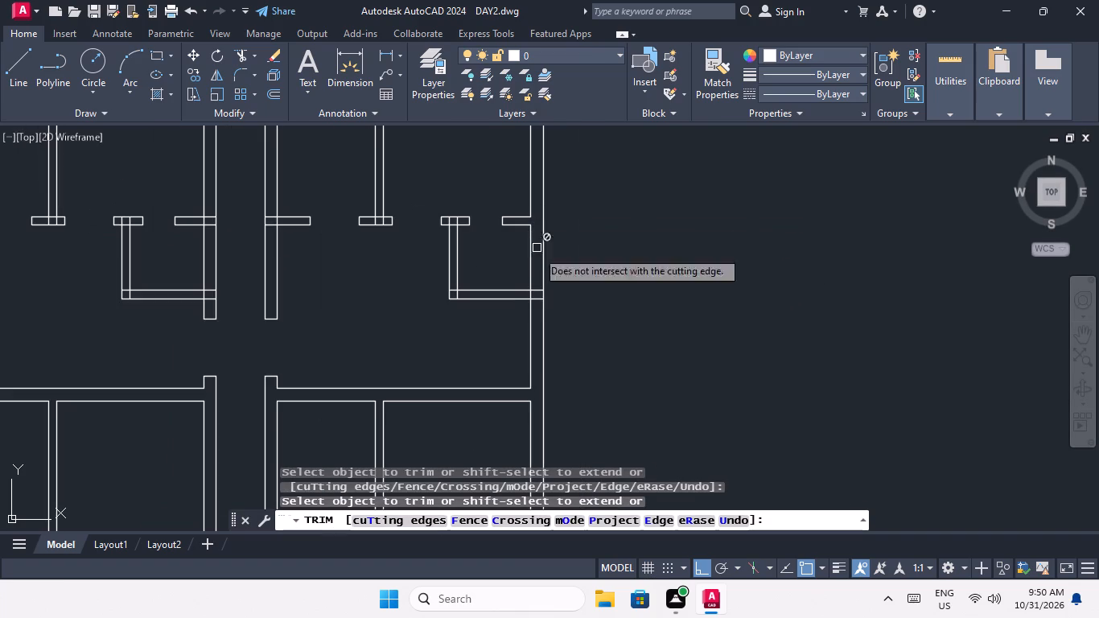
Trim the right unit's small room lower wall at the right outer wall and at the room's lower-left corner.
scroll(536, 293, up, 3)
click(541, 352)
drag(529, 264, 521, 286)
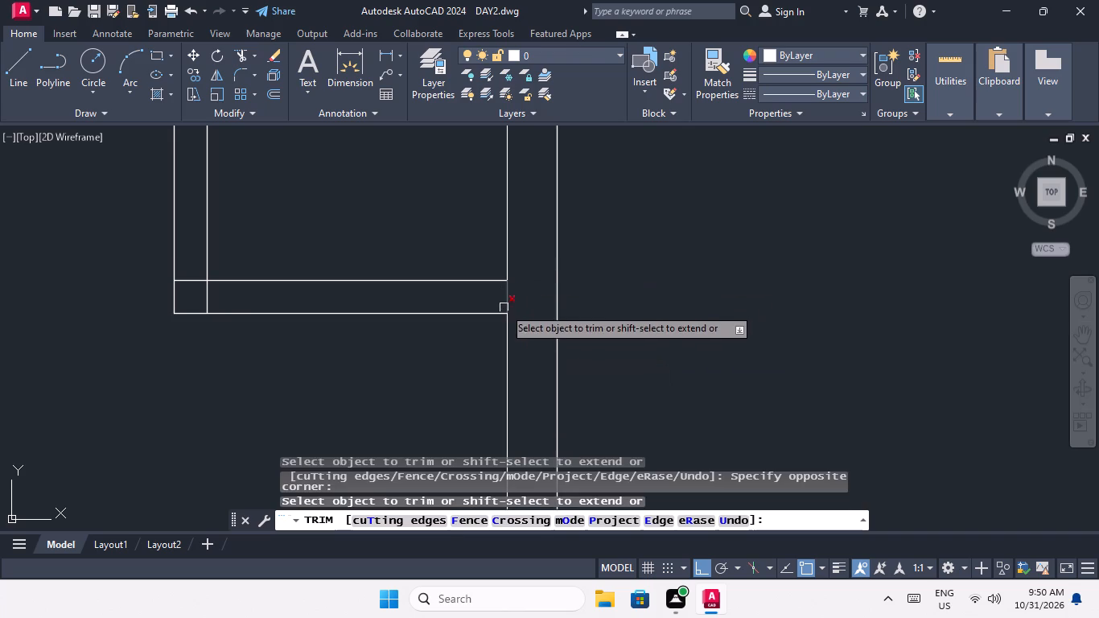
click(508, 297)
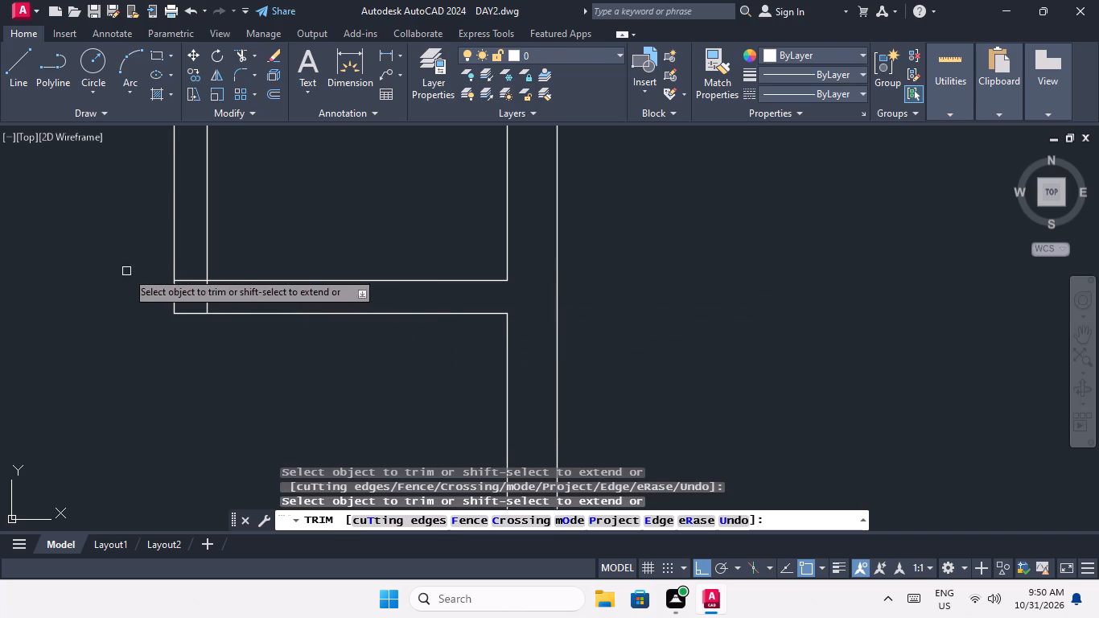
scroll(207, 304, up, 1)
click(208, 304)
click(191, 266)
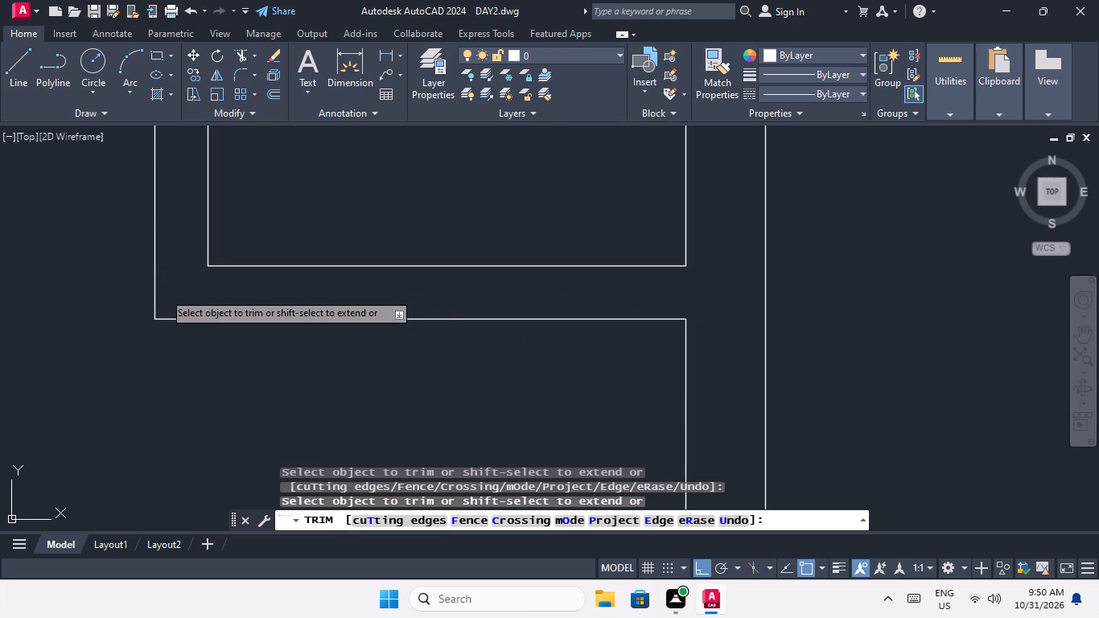
Trim the overlapping lines where the right unit's small room side wall meets the short wall segment above it.
scroll(163, 292, down, 4)
middle_drag(147, 350, 239, 413)
scroll(233, 277, up, 3)
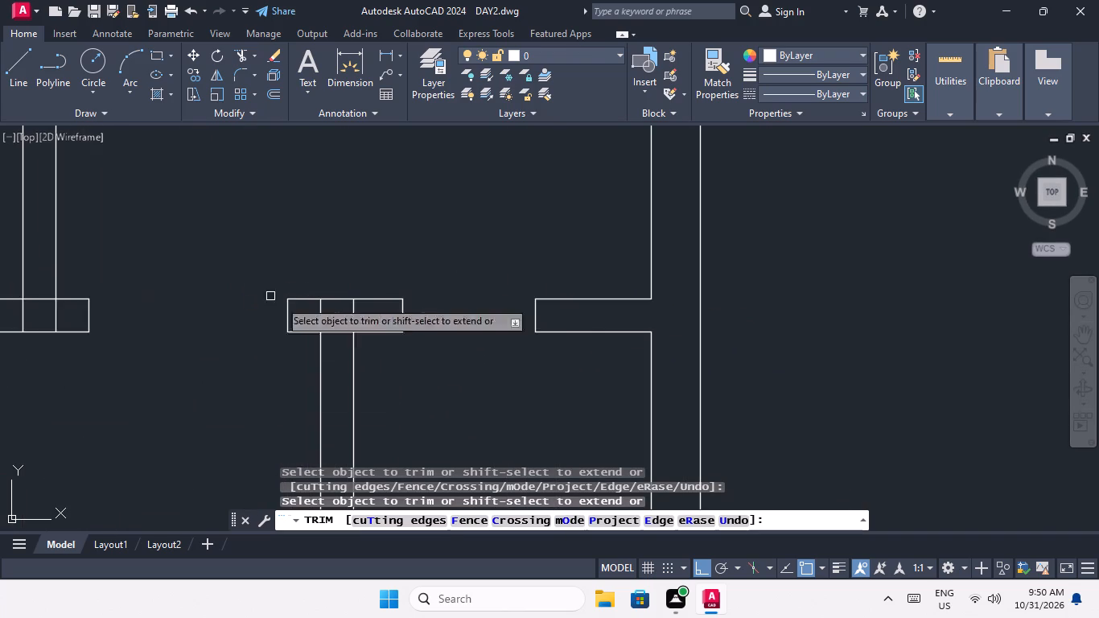
scroll(297, 301, up, 3)
drag(551, 344, 463, 360)
drag(364, 361, 372, 373)
drag(442, 467, 434, 426)
click(425, 372)
click(435, 443)
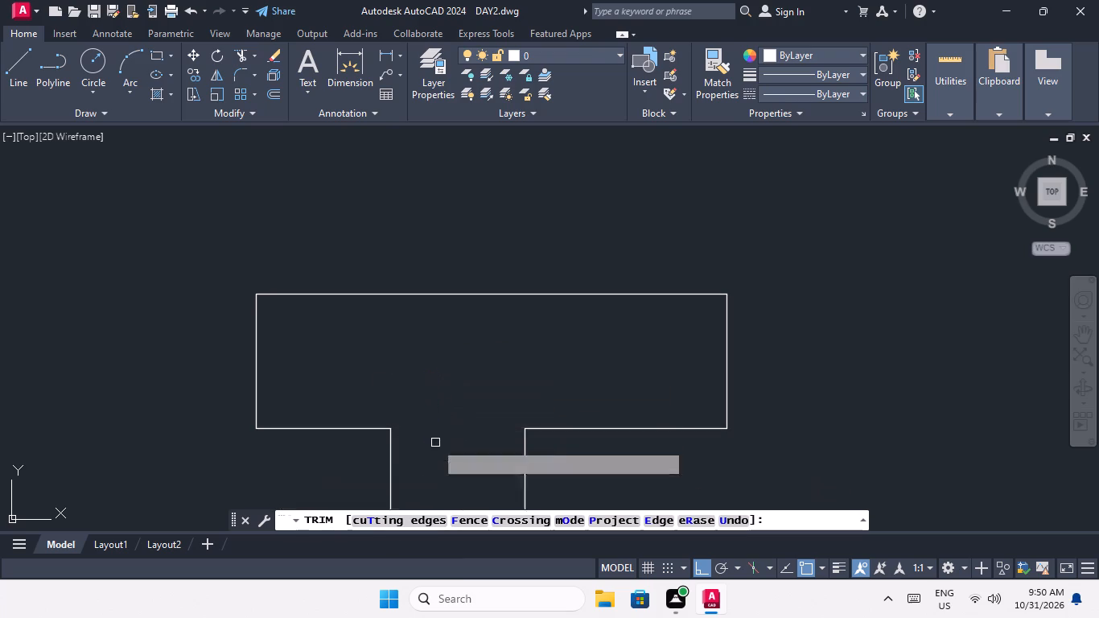
Trim the overlapping lines where the right unit's partition wall meets the short wall segment at its lower end.
scroll(433, 379, down, 4)
middle_drag(495, 336, 521, 373)
scroll(265, 418, up, 4)
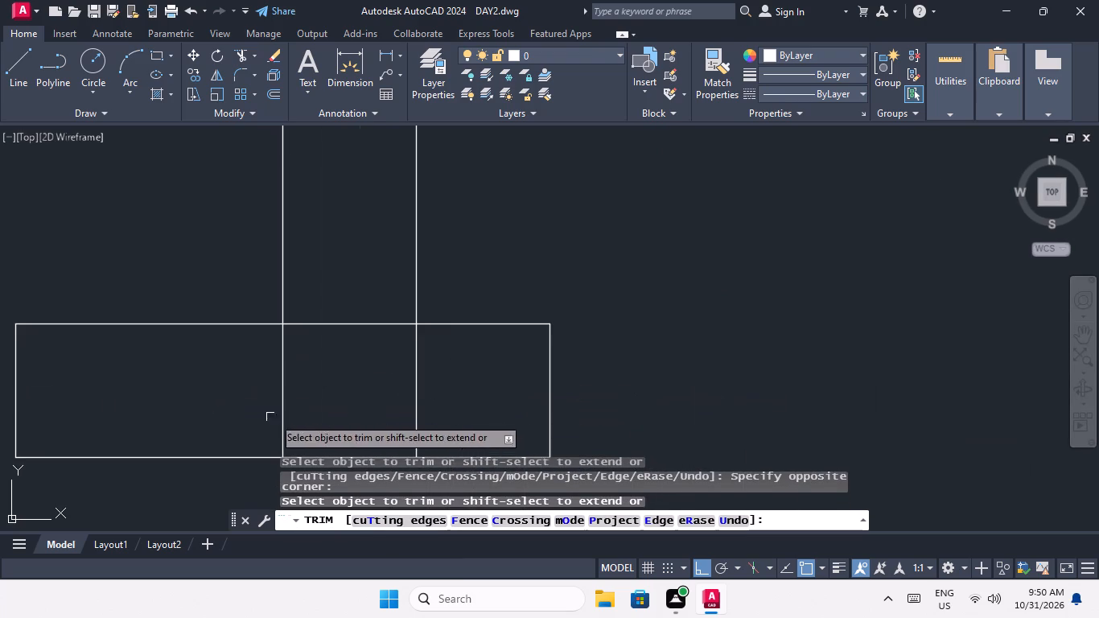
drag(443, 382, 345, 414)
click(148, 433)
drag(352, 403, 352, 402)
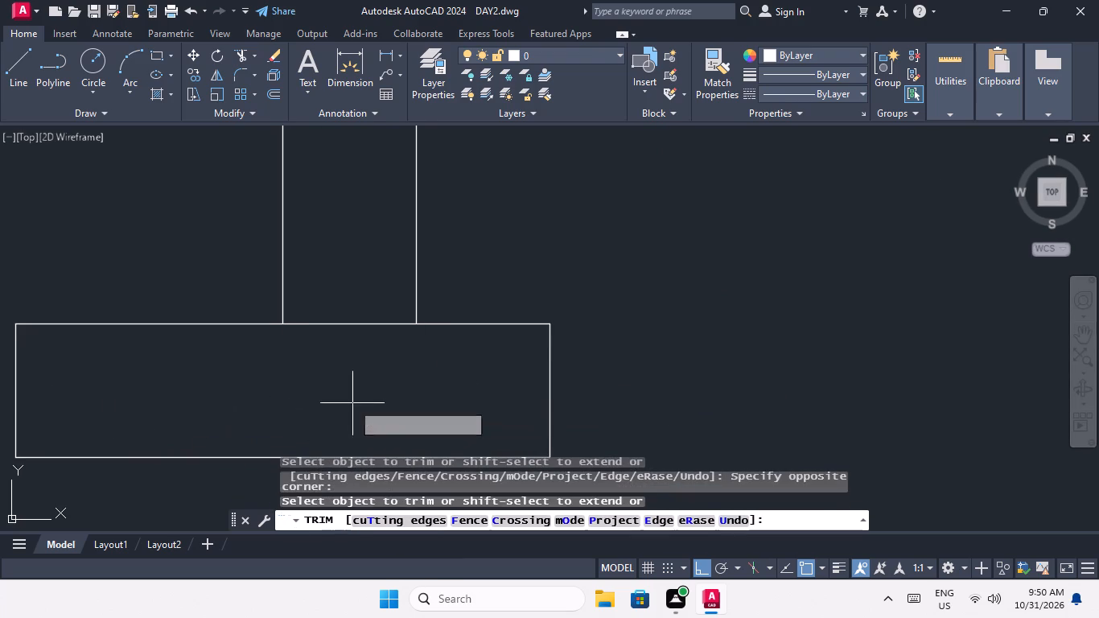
drag(352, 402, 349, 381)
click(323, 313)
Trim the overlapping lines where the right unit's short wall stub meets the right corridor wall.
scroll(318, 311, down, 4)
middle_drag(235, 383, 414, 392)
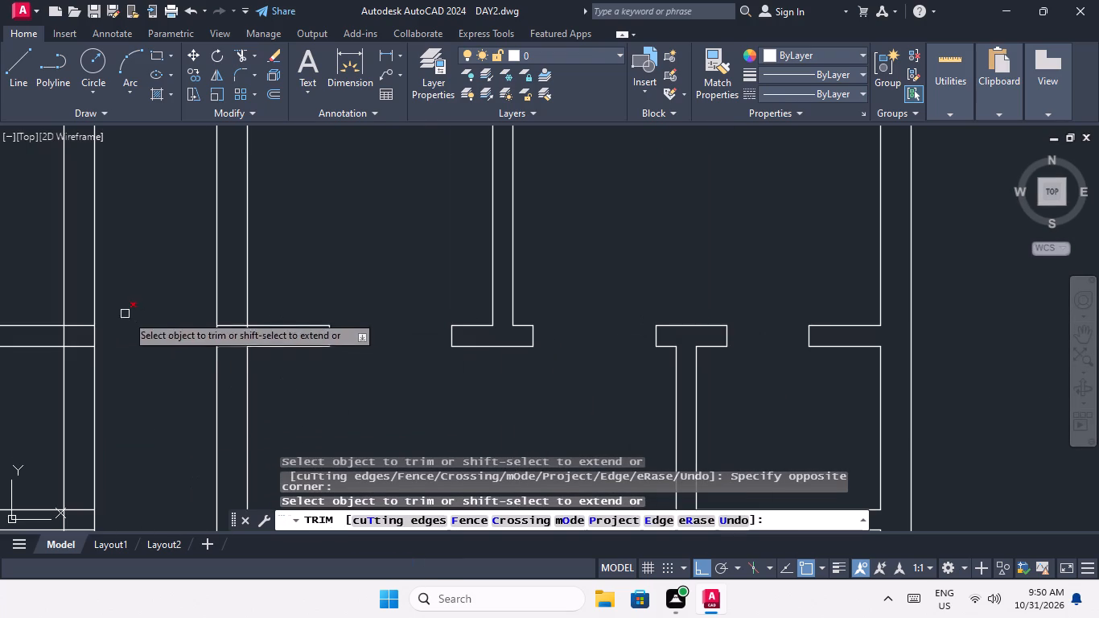
scroll(263, 355, up, 2)
drag(245, 303, 220, 315)
click(183, 323)
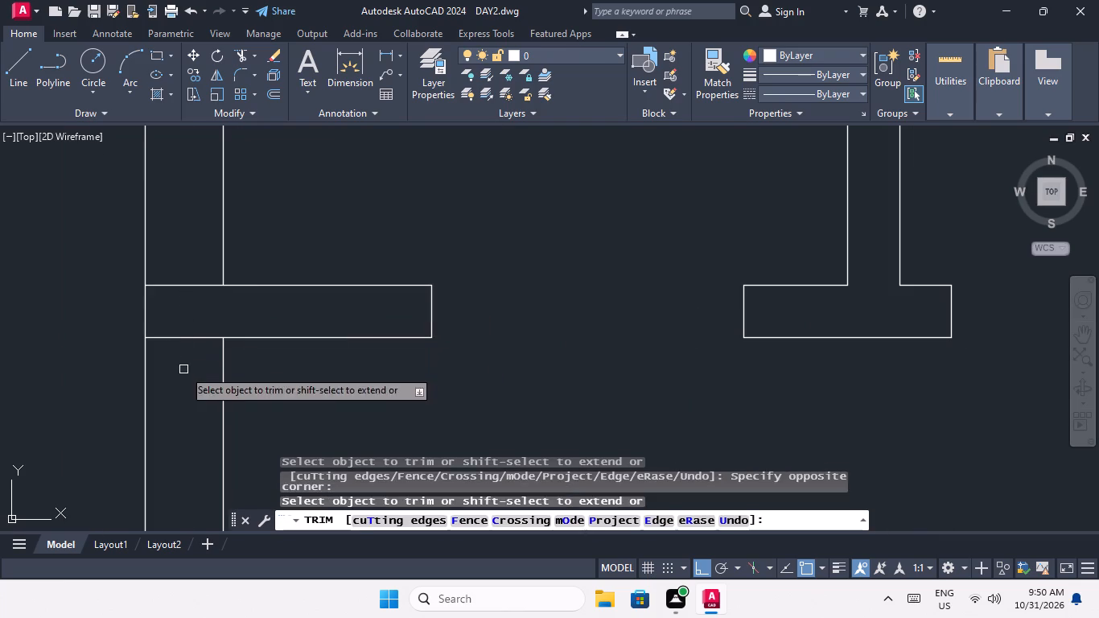
click(183, 369)
click(172, 259)
Trim the overlapping lines where the left unit's small room lower wall meets the left corridor wall.
scroll(173, 257, down, 4)
middle_drag(249, 289, 364, 274)
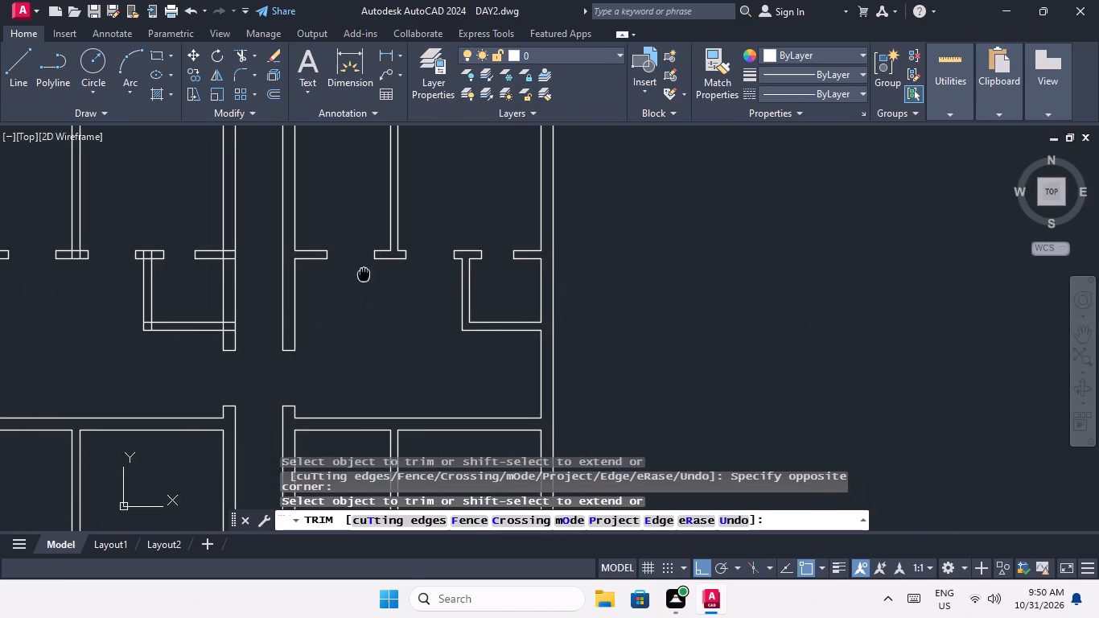
middle_drag(364, 274, 364, 274)
scroll(364, 274, down, 2)
scroll(317, 265, up, 4)
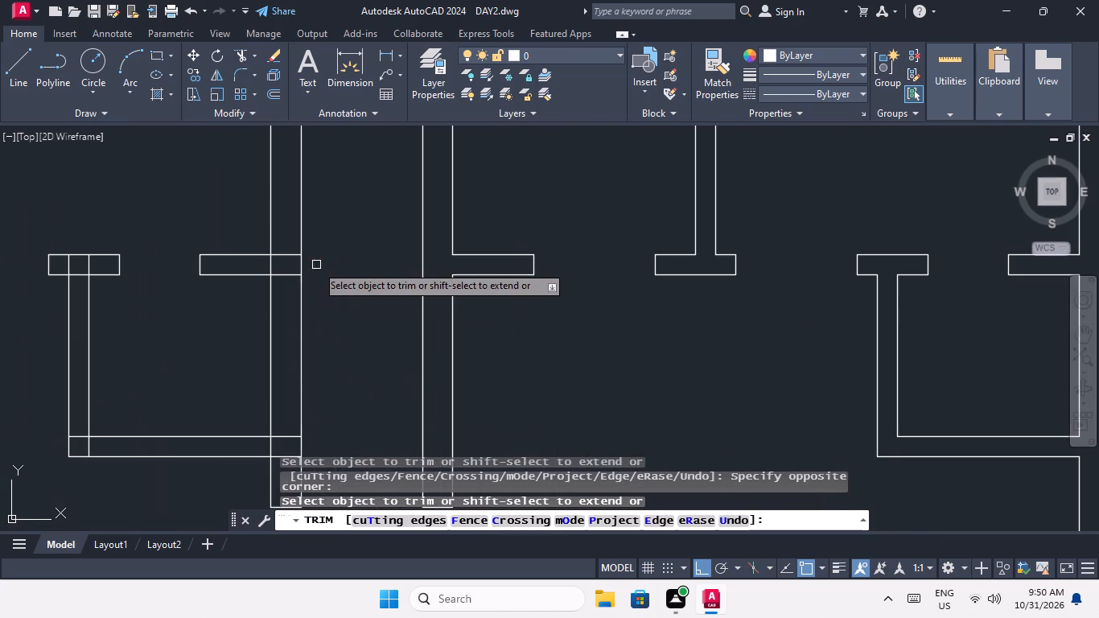
middle_drag(323, 433, 372, 377)
scroll(343, 403, up, 2)
drag(325, 426, 326, 406)
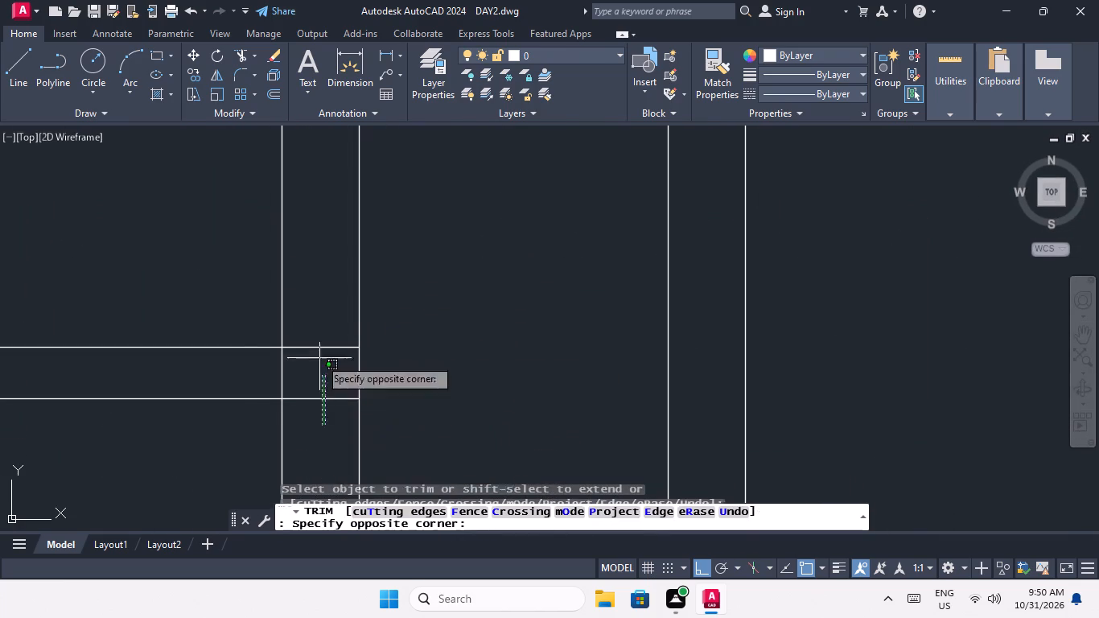
drag(319, 311, 317, 326)
drag(306, 353, 291, 380)
click(270, 385)
Trim the overlapping lines at the lower-left corner of the left unit's small room.
scroll(281, 360, down, 3)
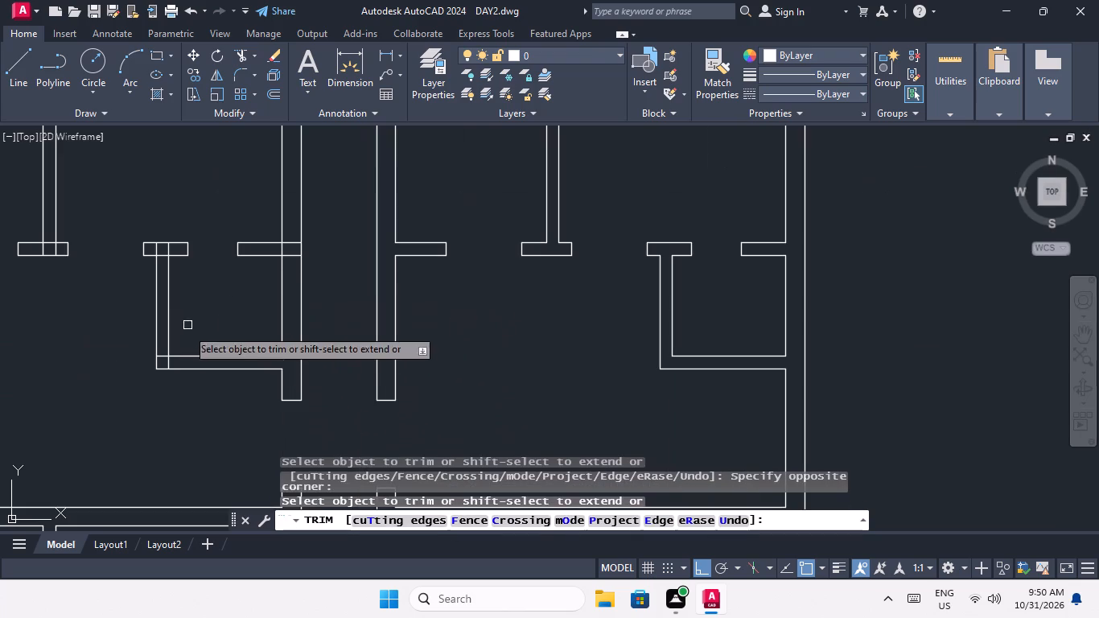
scroll(154, 368, up, 4)
drag(273, 339, 242, 356)
click(224, 365)
click(191, 346)
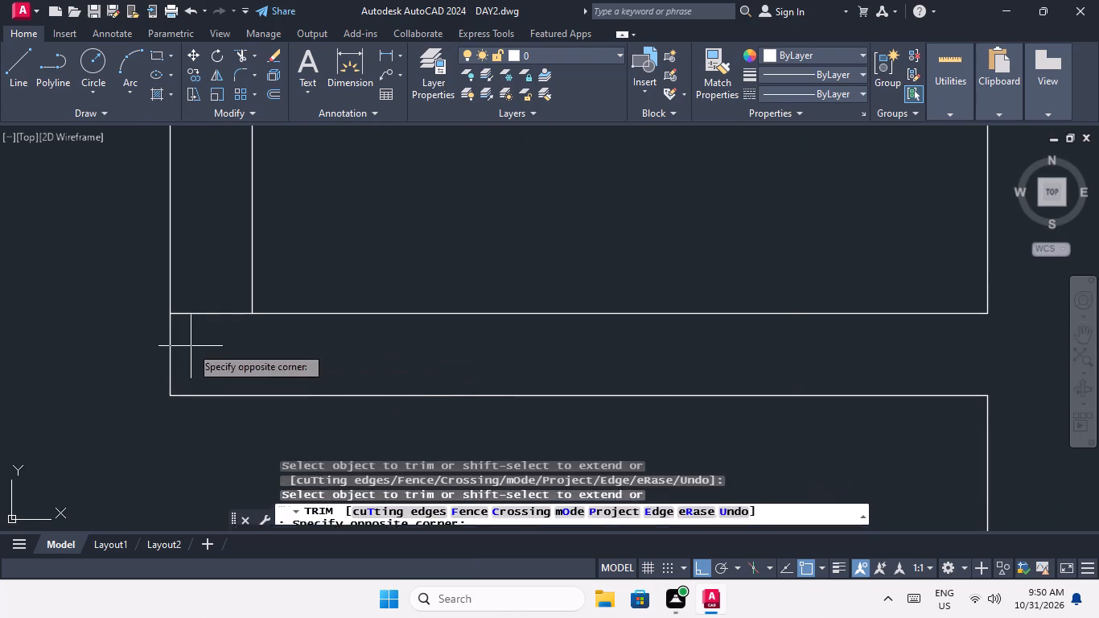
click(191, 281)
drag(225, 349, 218, 340)
click(199, 293)
Trim the overlapping lines where the left unit's small room side wall meets the short wall segment above it.
scroll(200, 295, down, 2)
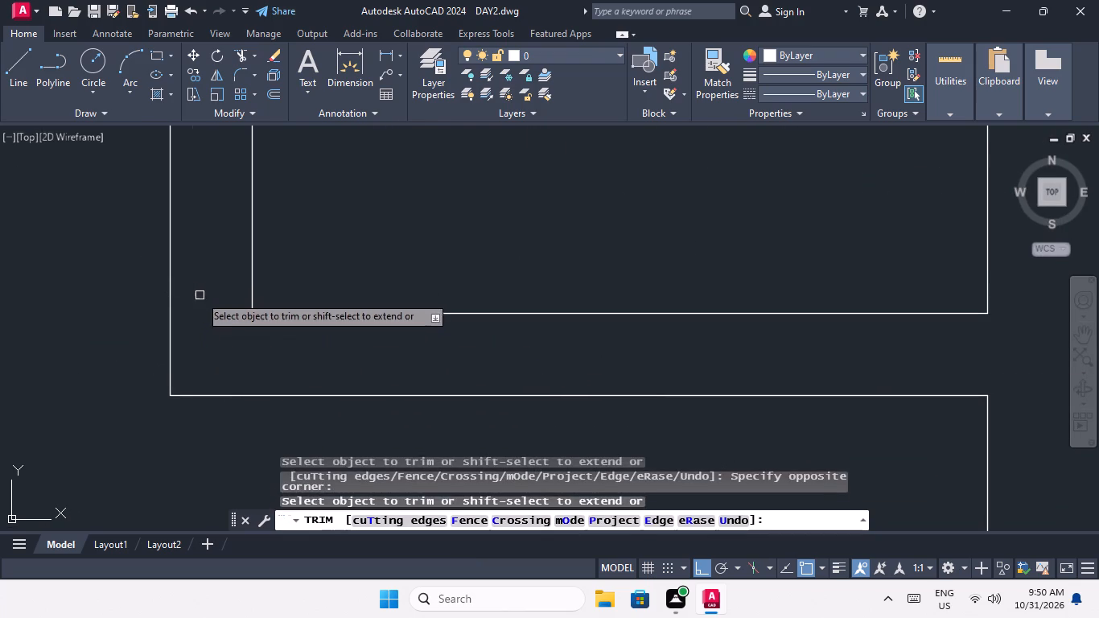
scroll(200, 297, down, 4)
scroll(200, 252, up, 7)
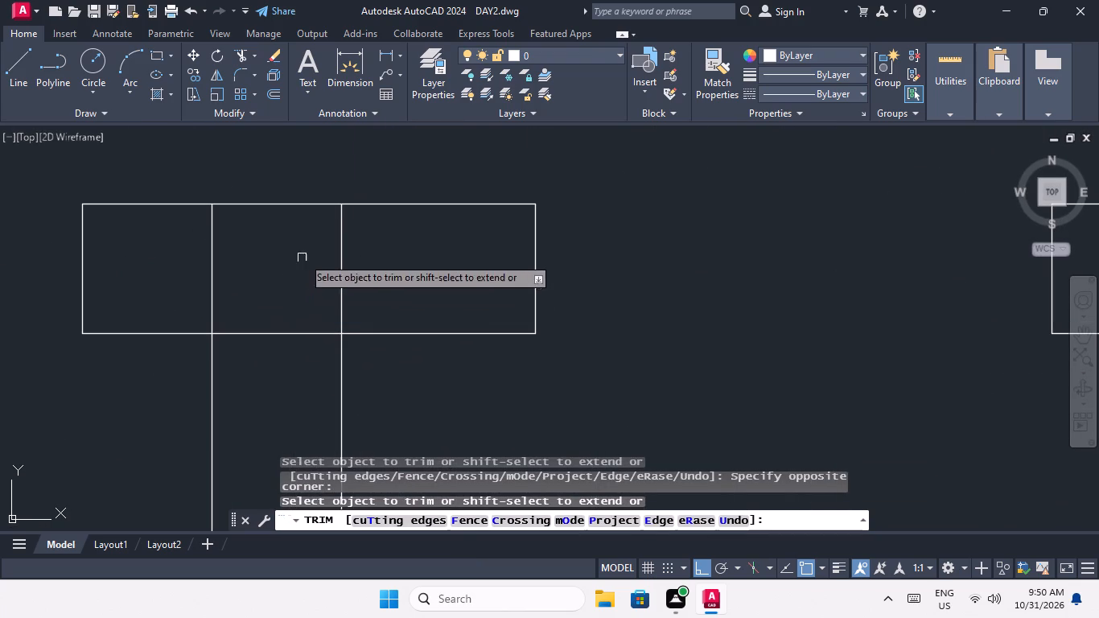
drag(368, 249, 219, 255)
click(110, 257)
drag(257, 367, 251, 351)
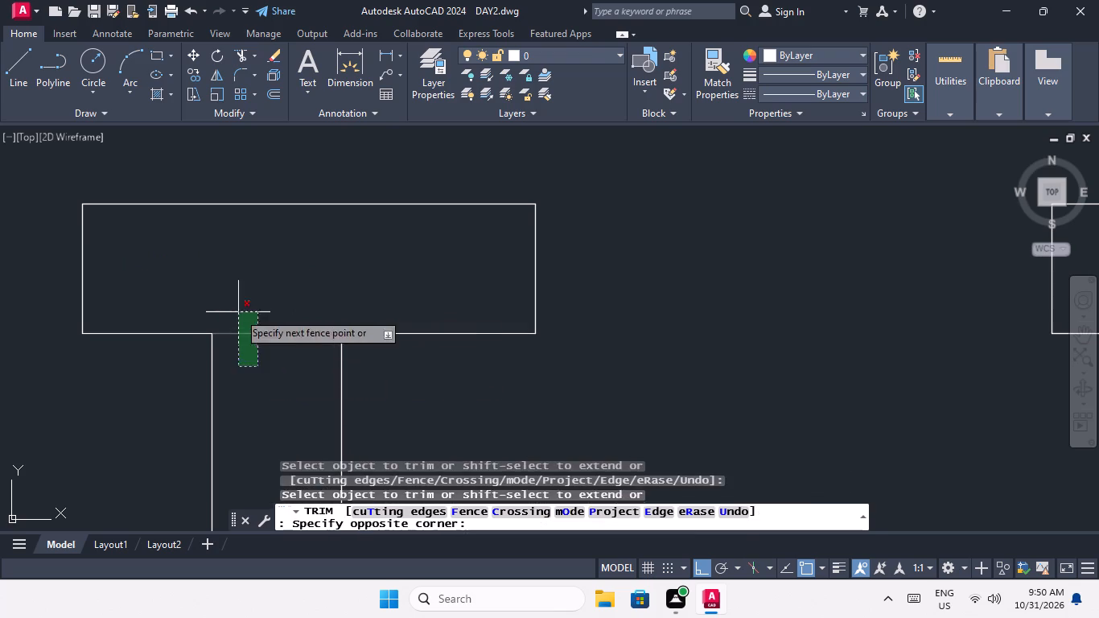
click(238, 312)
Trim the overlapping lines where the left unit's short wall stub meets the left corridor wall.
scroll(238, 313, down, 5)
scroll(360, 307, up, 5)
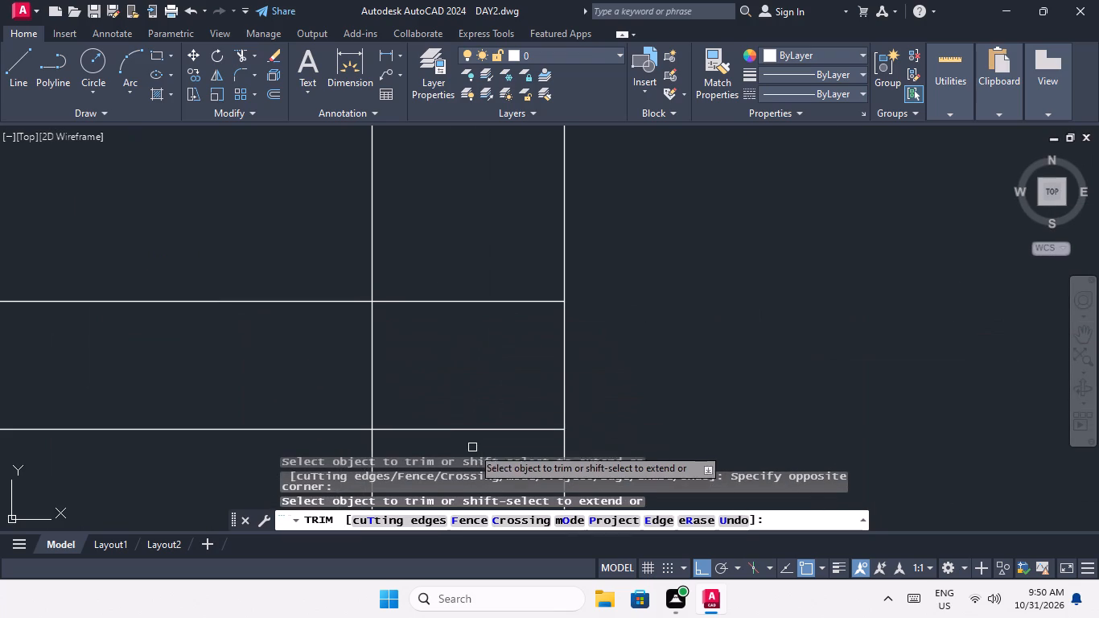
drag(473, 445, 469, 434)
click(437, 270)
drag(430, 336, 362, 388)
click(322, 392)
Trim the overlapping lines where the left unit's partition wall meets the short wall segment at its lower end.
scroll(342, 356, down, 5)
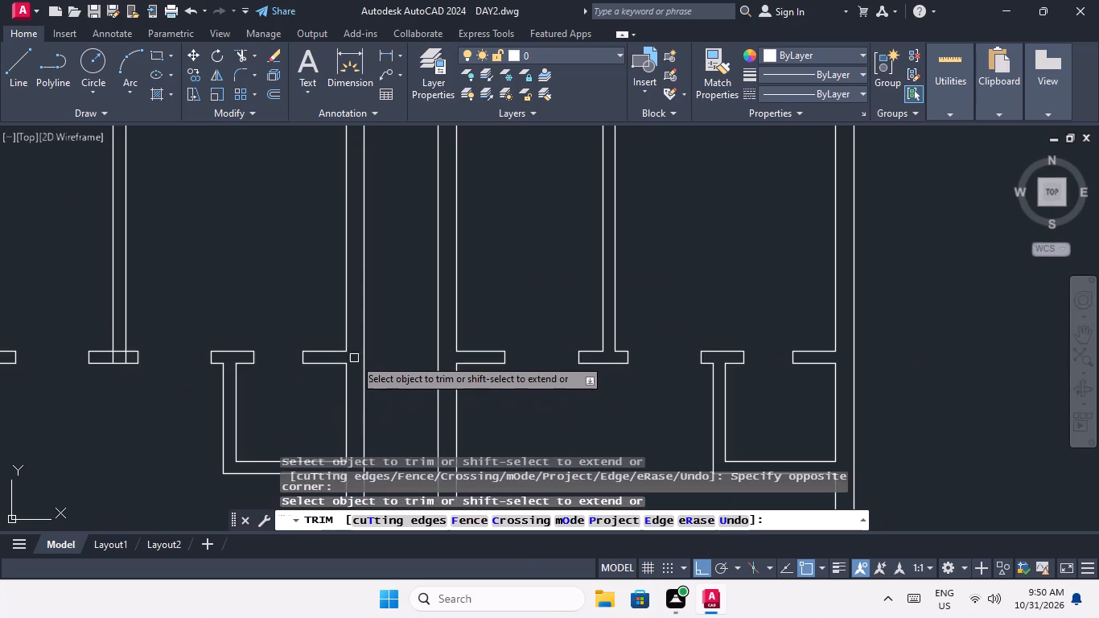
middle_drag(414, 358, 447, 350)
scroll(444, 344, down, 2)
scroll(307, 356, up, 4)
scroll(425, 307, up, 2)
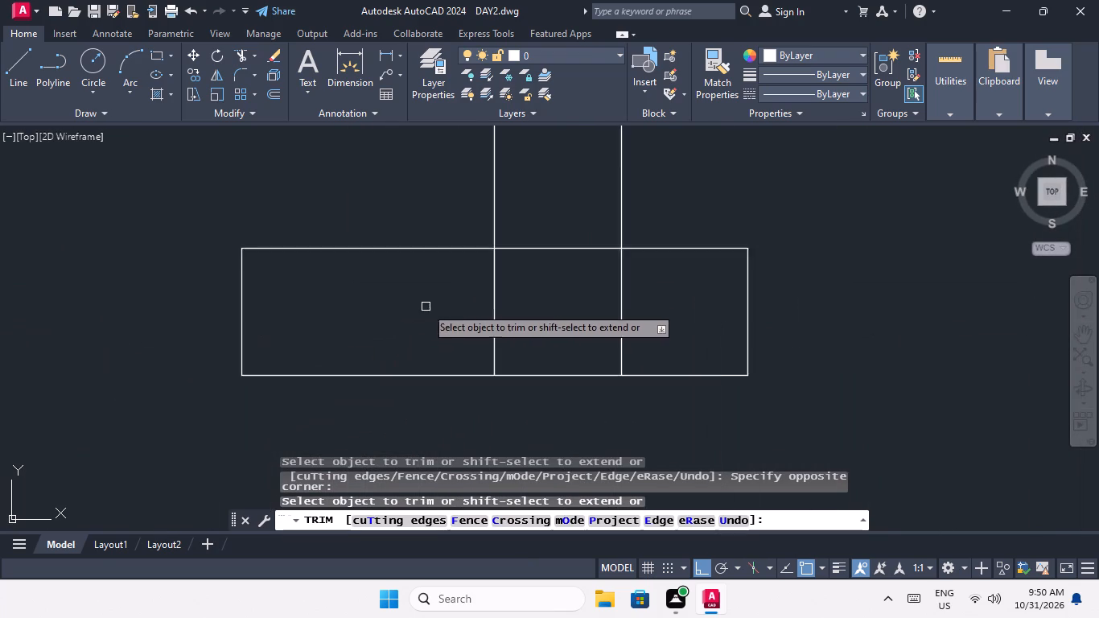
scroll(426, 307, up, 2)
drag(777, 278, 711, 290)
click(430, 298)
click(636, 247)
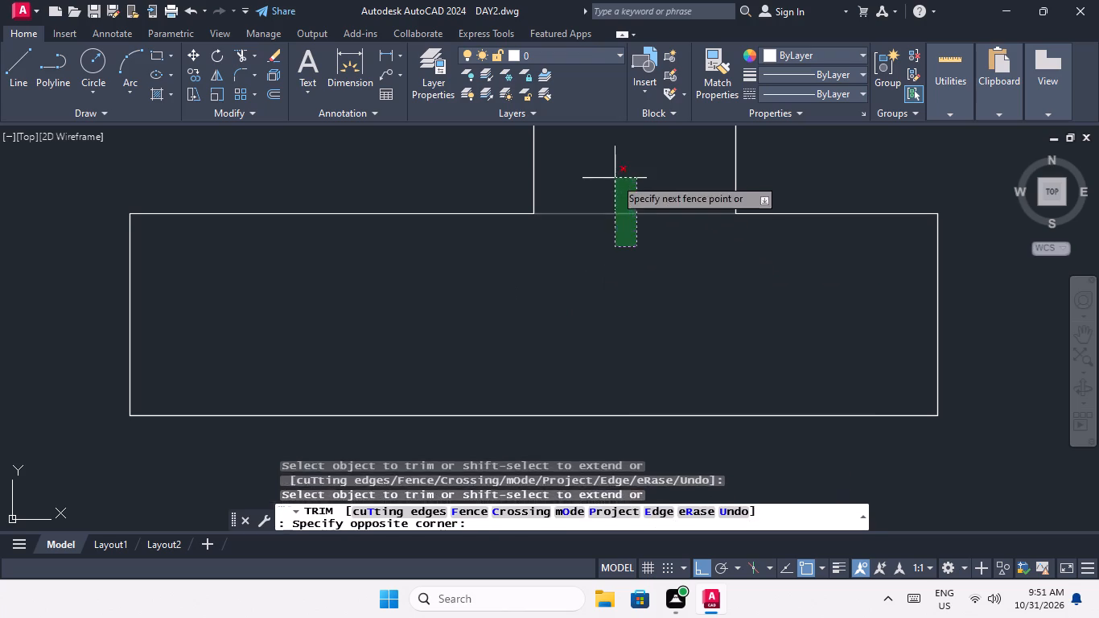
click(614, 177)
Trim the overlapping lines where the left unit's short wall stub meets the left outer wall.
scroll(614, 179, down, 5)
scroll(356, 212, up, 4)
drag(414, 315, 398, 303)
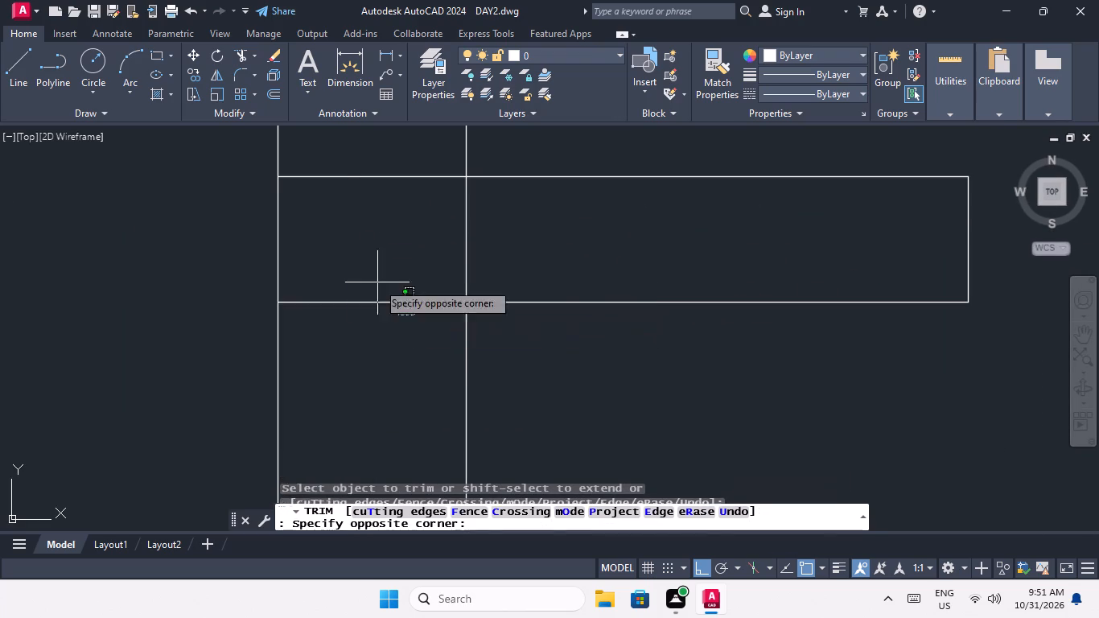
drag(331, 165, 335, 176)
drag(494, 209, 447, 242)
click(409, 260)
scroll(410, 259, down, 2)
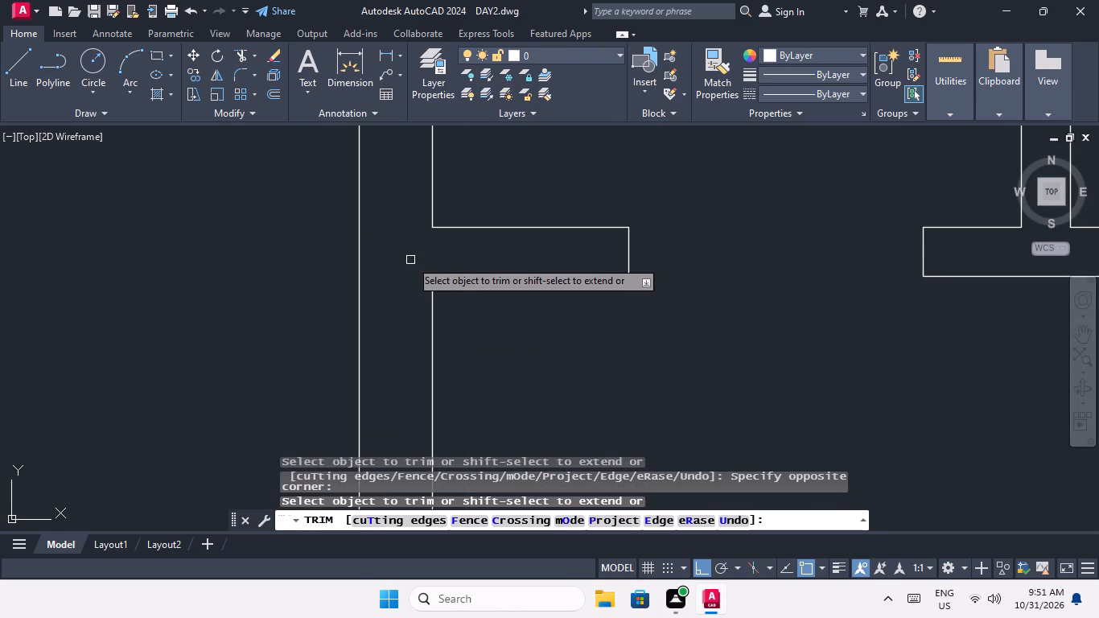
Trim the overlapping wall lines at the upper-left outer corner of the fourth floor plan.
middle_drag(408, 262, 315, 394)
scroll(405, 278, down, 2)
middle_drag(404, 333, 382, 390)
middle_drag(427, 266, 422, 373)
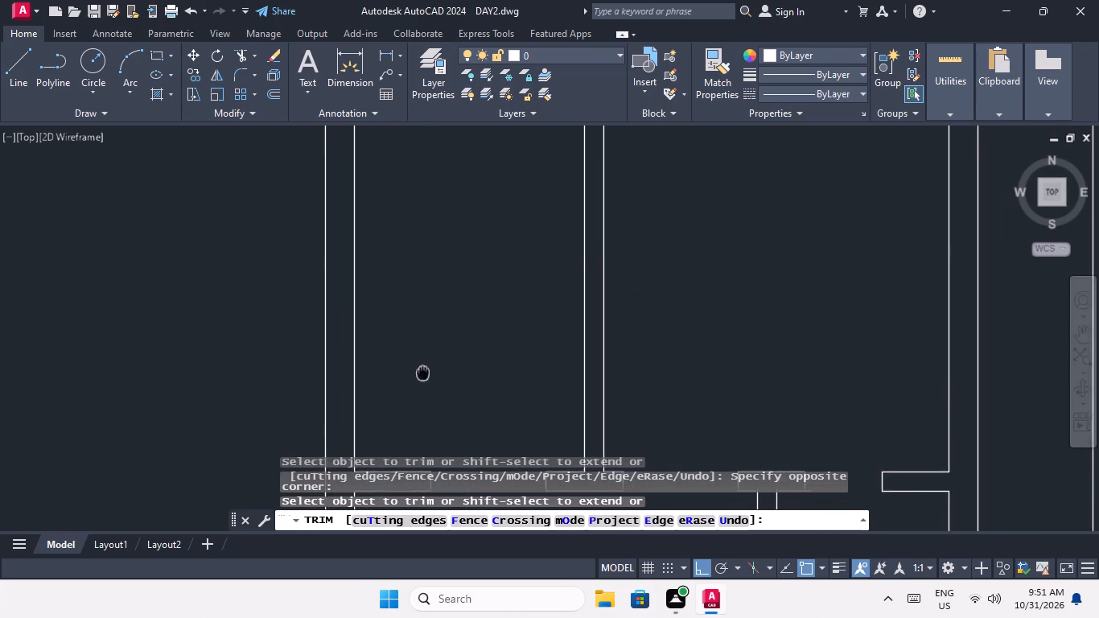
middle_drag(422, 373, 408, 389)
scroll(466, 173, down, 3)
middle_drag(455, 233, 438, 332)
scroll(415, 238, up, 4)
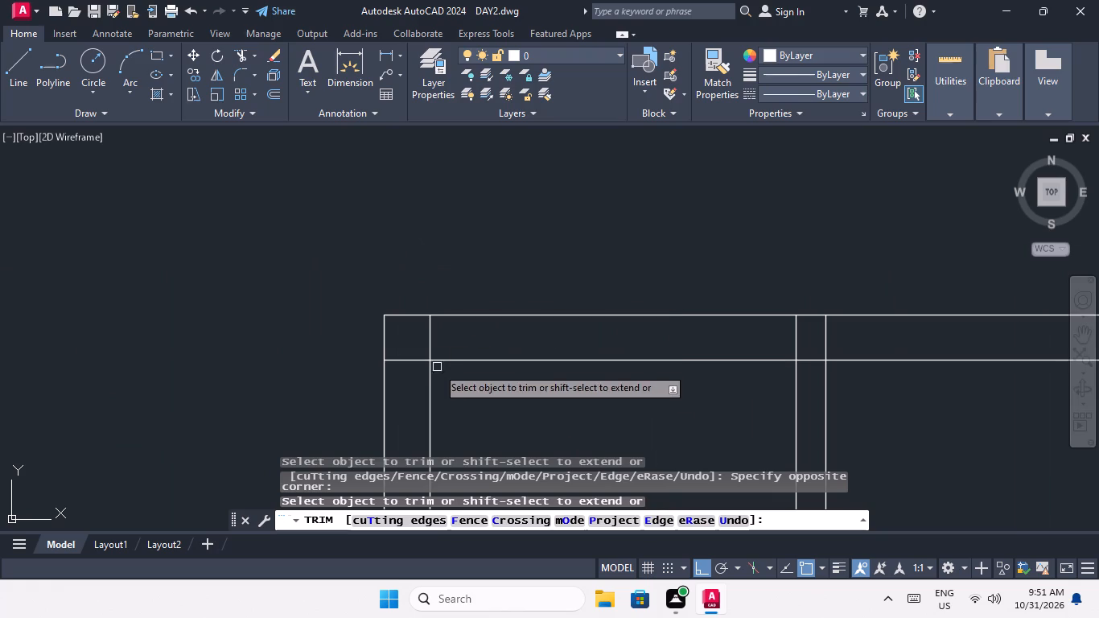
scroll(434, 352, up, 3)
drag(454, 284, 362, 324)
click(335, 336)
drag(340, 426, 319, 387)
click(307, 345)
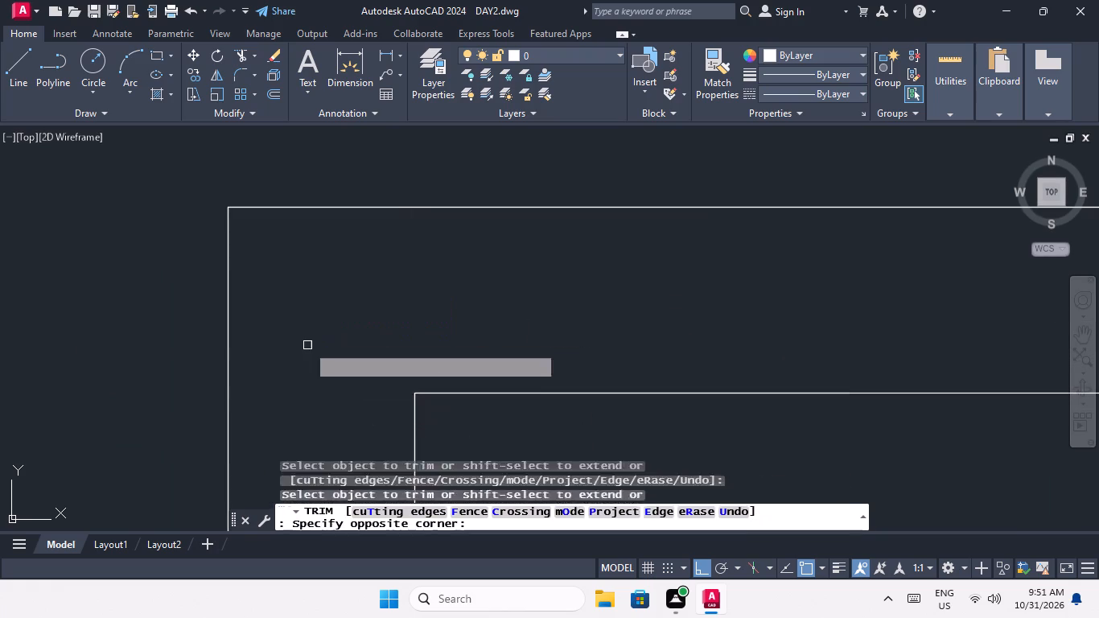
Trim the overlapping lines where the left unit's partition wall meets the top outer wall, undoing any wrongly trimmed segment.
scroll(301, 319, down, 4)
middle_drag(475, 393, 76, 352)
scroll(136, 276, up, 3)
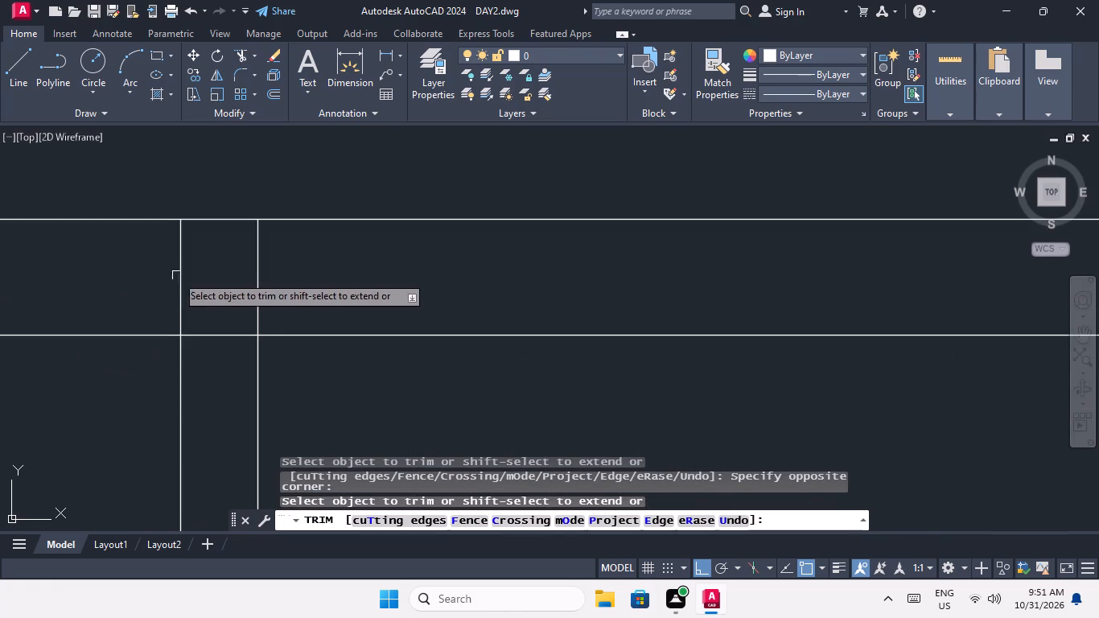
drag(293, 252, 220, 276)
drag(83, 278, 105, 282)
drag(212, 377, 195, 332)
drag(179, 284, 182, 296)
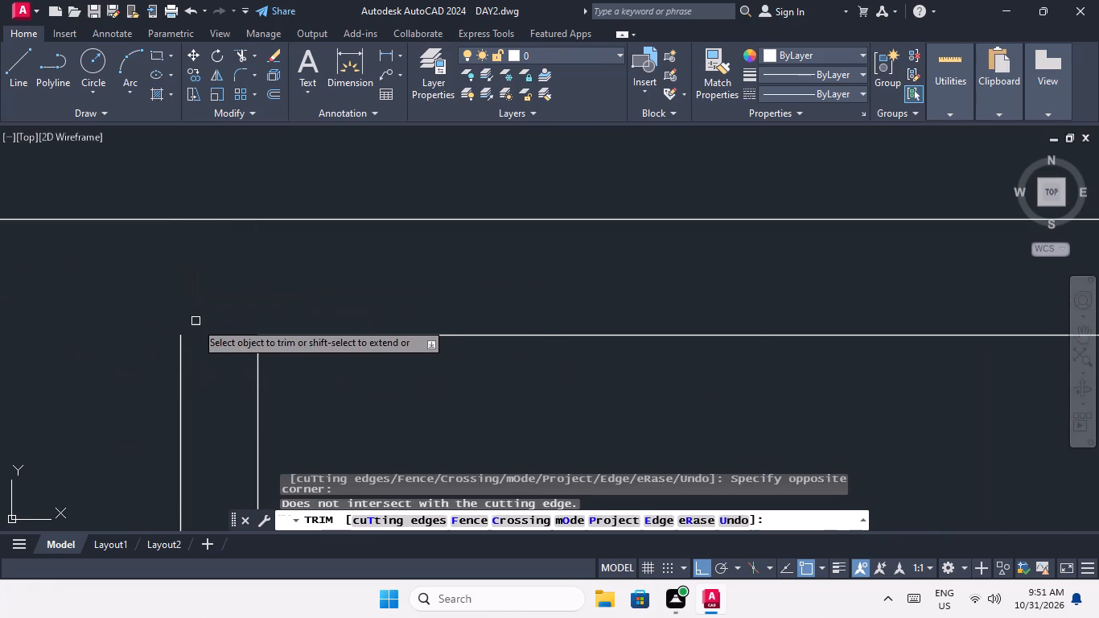
scroll(196, 322, down, 1)
key(ctrl+z)
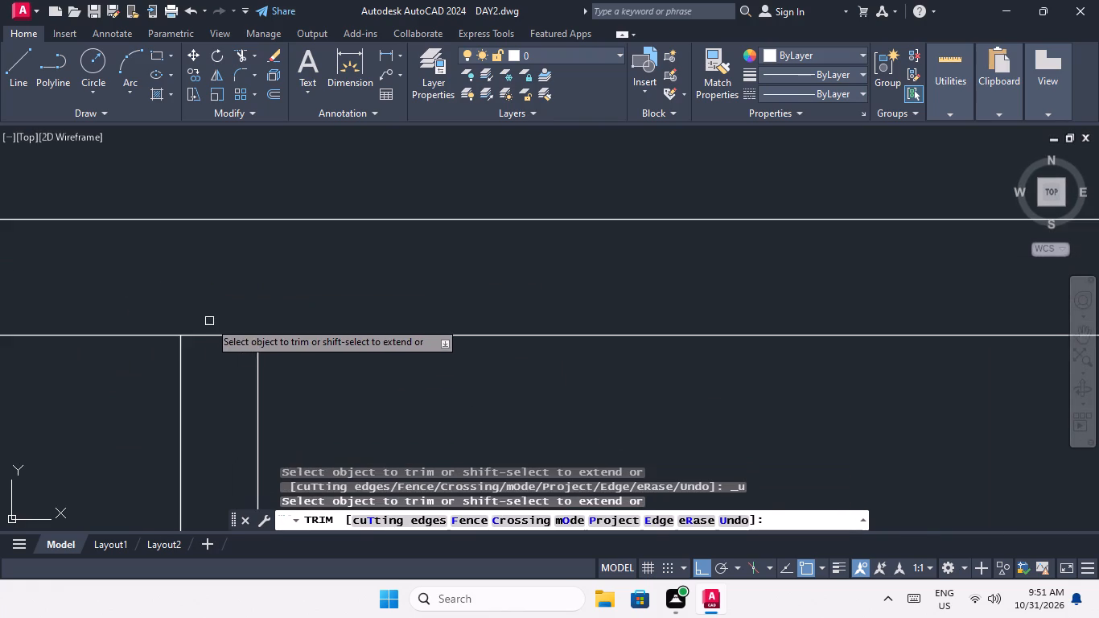
scroll(209, 321, down, 4)
scroll(208, 331, up, 4)
click(233, 322)
click(223, 274)
Trim the overlapping lines where the left corridor wall meets the top outer wall.
scroll(223, 278, down, 2)
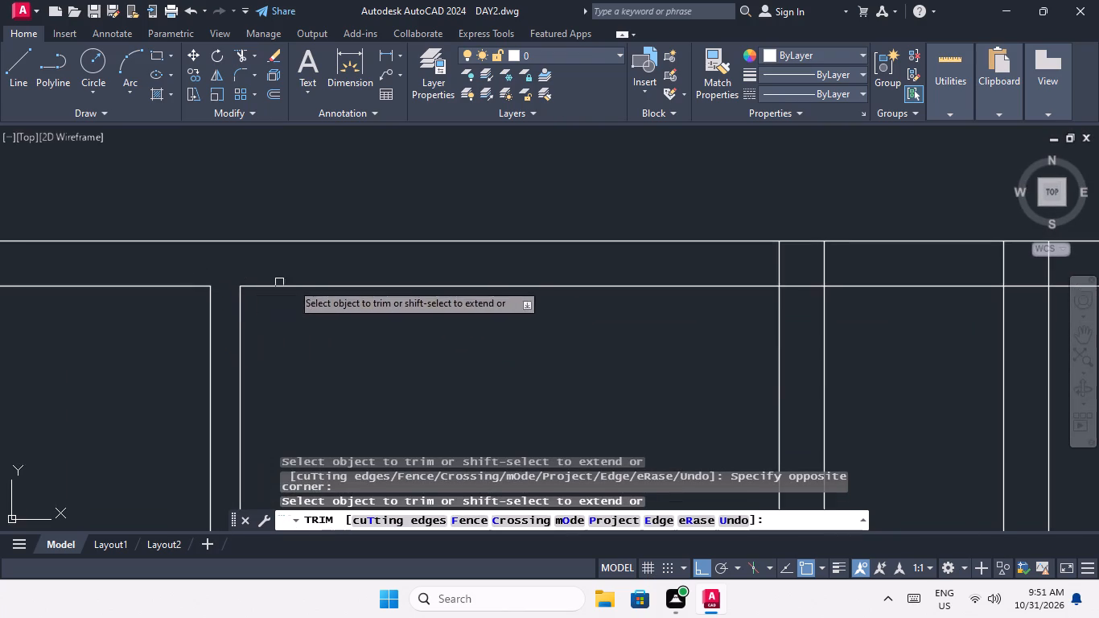
middle_drag(603, 344, 294, 372)
scroll(525, 295, up, 1)
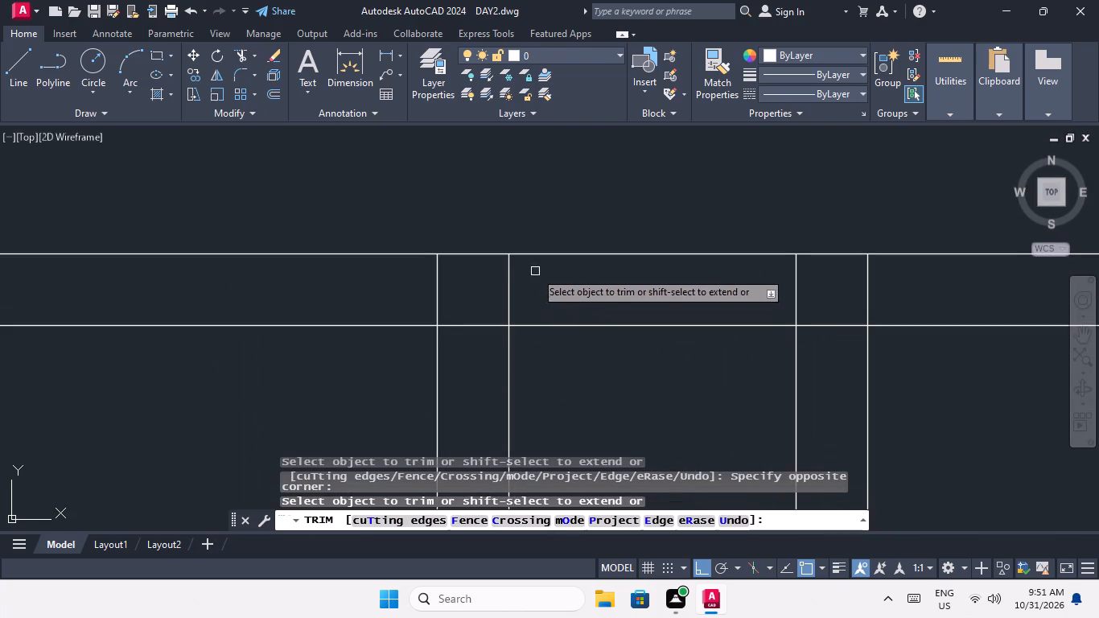
drag(529, 281, 463, 292)
click(354, 295)
drag(478, 350, 463, 316)
click(444, 271)
Trim the overlapping lines where the right corridor wall meets the top outer wall.
scroll(461, 299, down, 2)
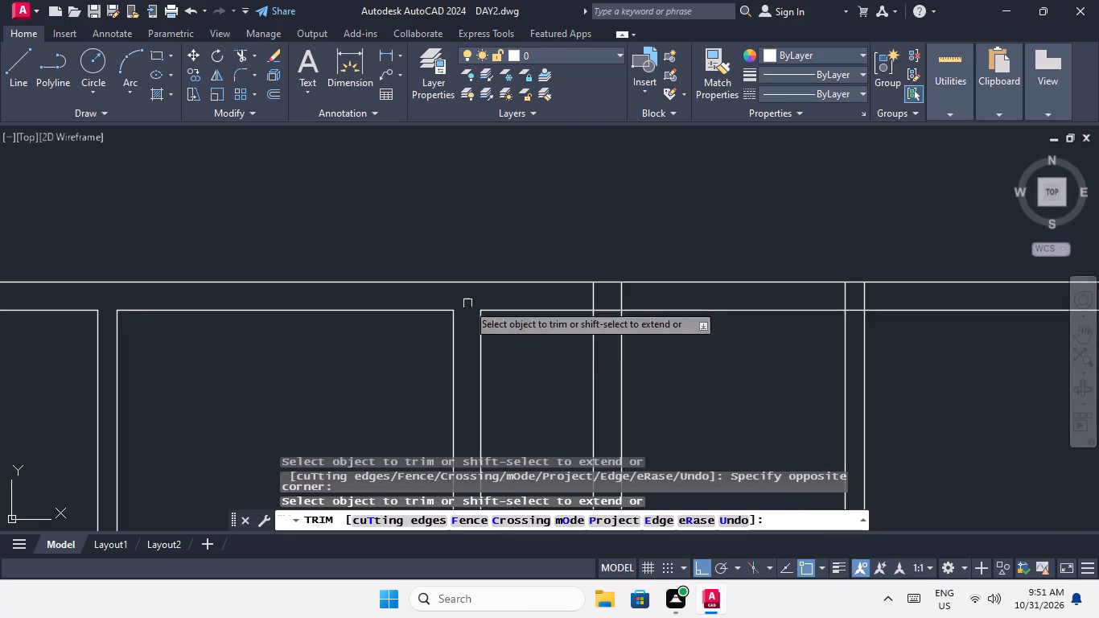
scroll(604, 303, up, 2)
drag(702, 268, 657, 281)
click(571, 304)
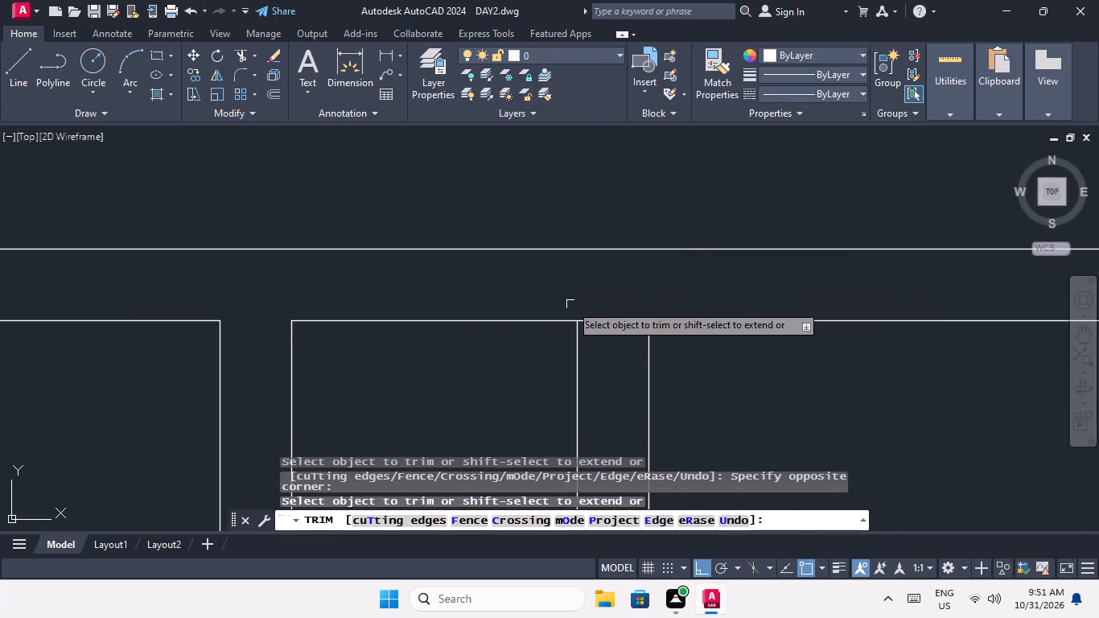
drag(615, 336, 602, 312)
click(594, 295)
Trim the overlapping lines where the right unit's partition wall meets the top outer wall.
scroll(595, 303, down, 3)
middle_drag(719, 352, 329, 400)
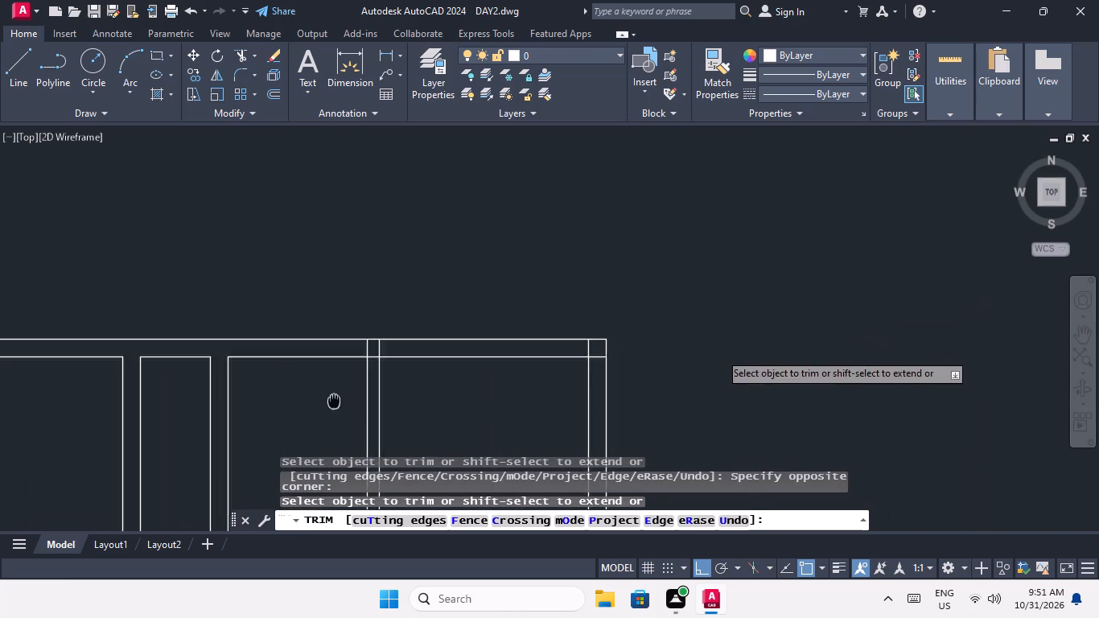
middle_drag(329, 400, 325, 398)
scroll(344, 347, up, 4)
drag(503, 332, 425, 354)
drag(298, 356, 305, 356)
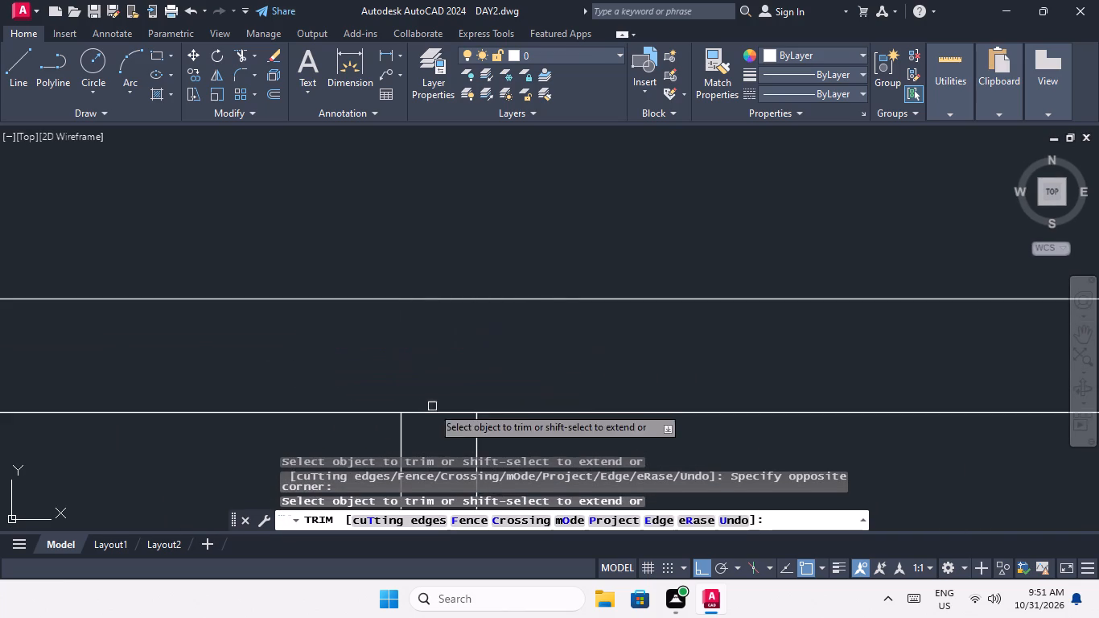
drag(451, 440, 433, 397)
click(425, 369)
Trim the overlapping wall lines at the upper-right outer corner of the fourth floor plan.
scroll(425, 340, down, 4)
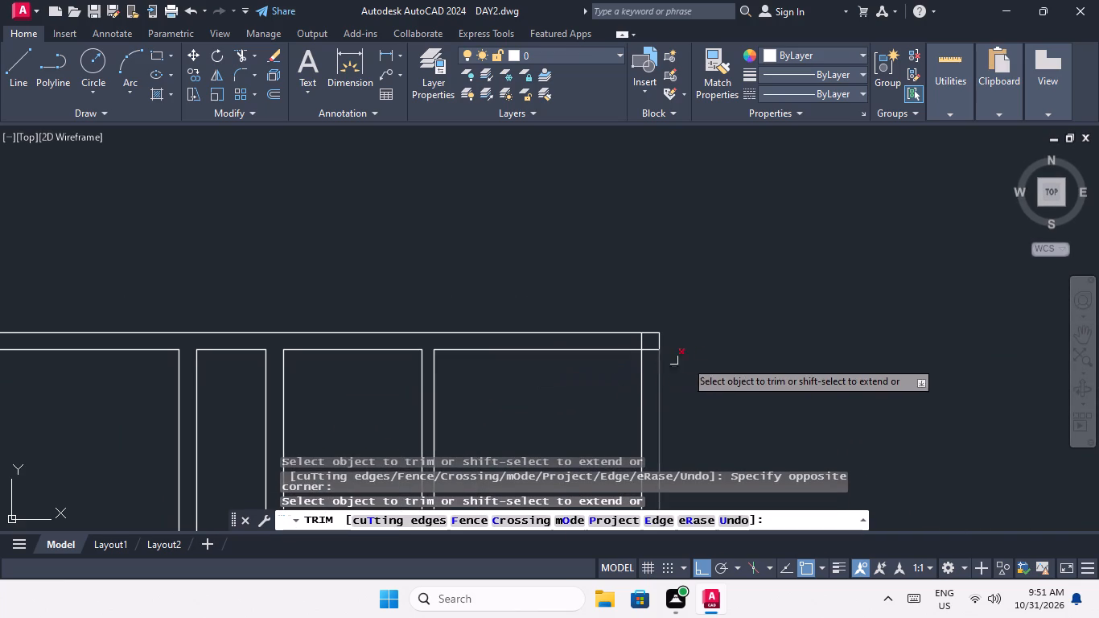
scroll(641, 332, up, 4)
drag(683, 376, 591, 402)
click(575, 406)
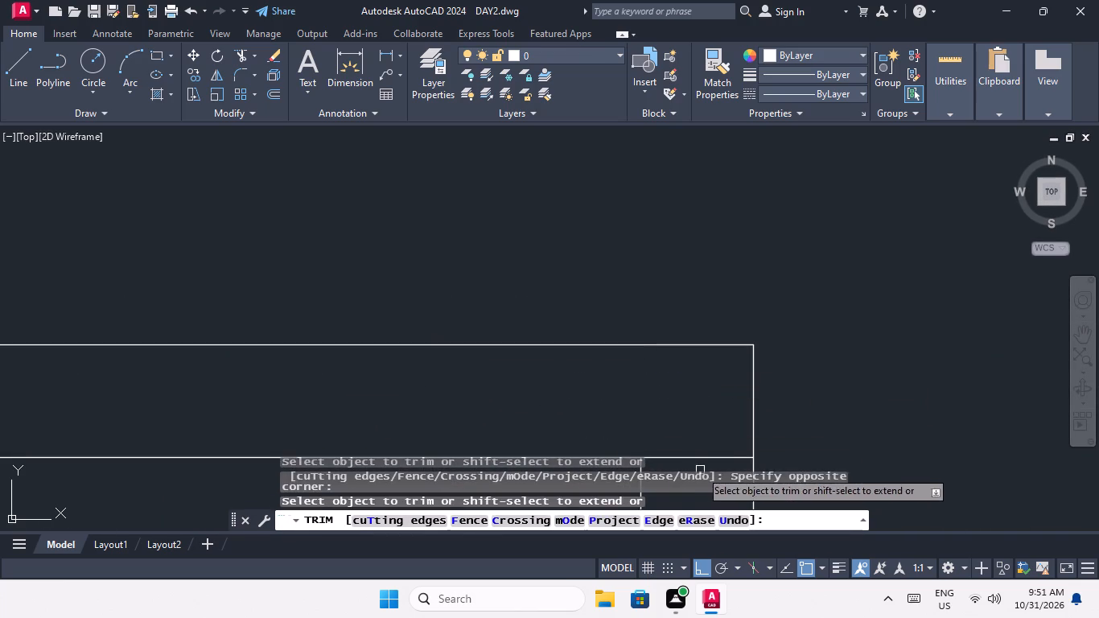
drag(700, 470, 660, 401)
click(641, 363)
End the trimming and save the drawing.
scroll(643, 379, down, 4)
scroll(709, 351, down, 2)
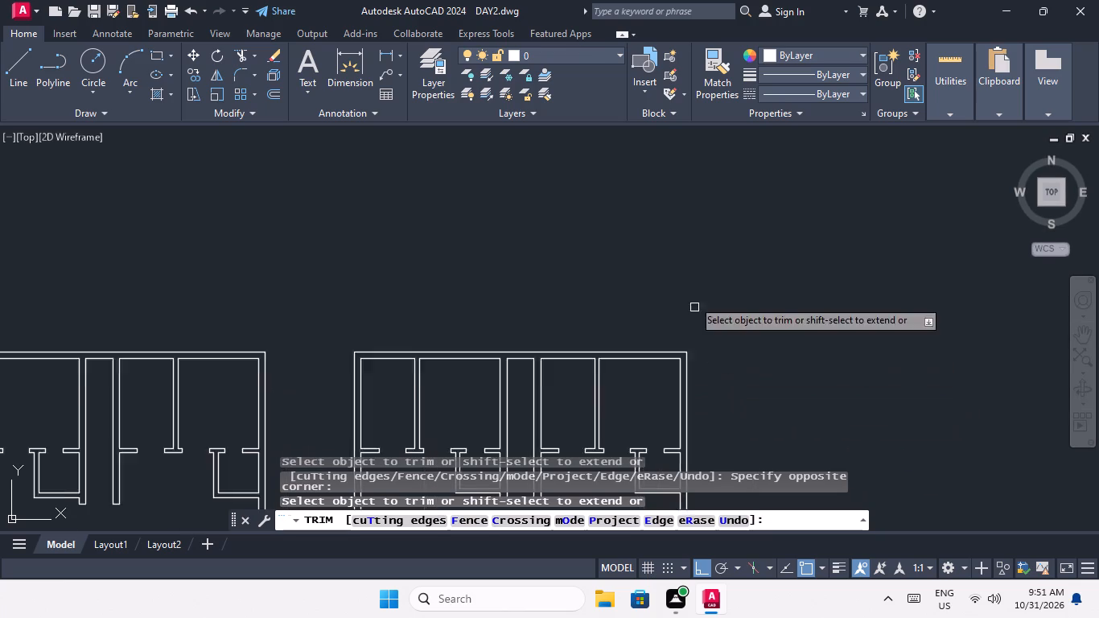
scroll(692, 297, down, 1)
middle_drag(781, 377, 728, 226)
middle_drag(722, 308, 707, 266)
scroll(711, 273, down, 2)
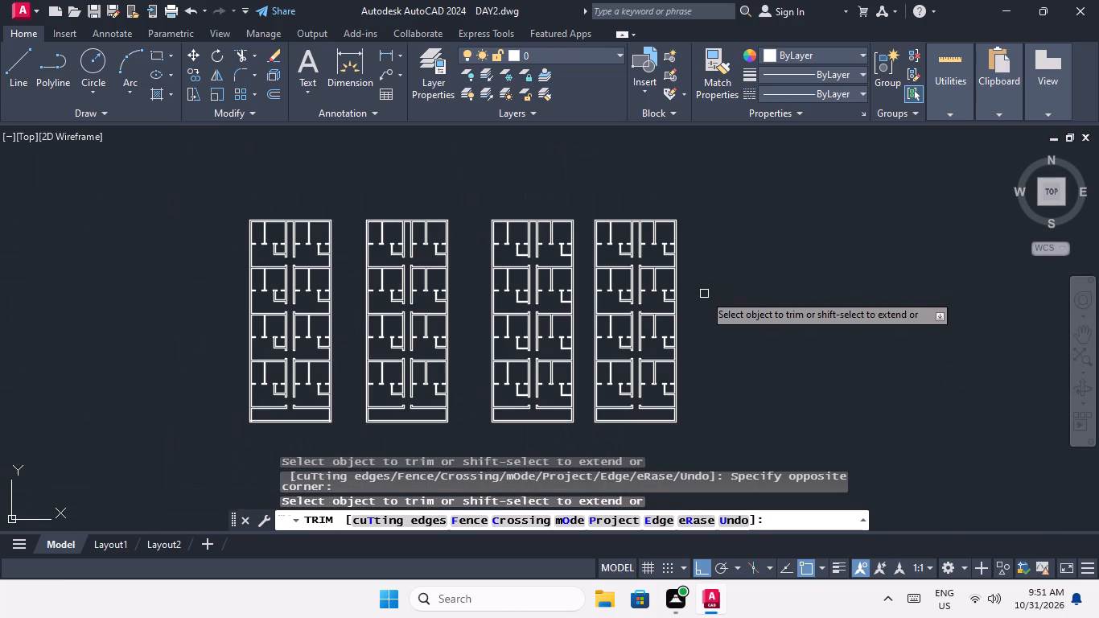
key(Escape)
key(Escape)
key(ctrl+s)
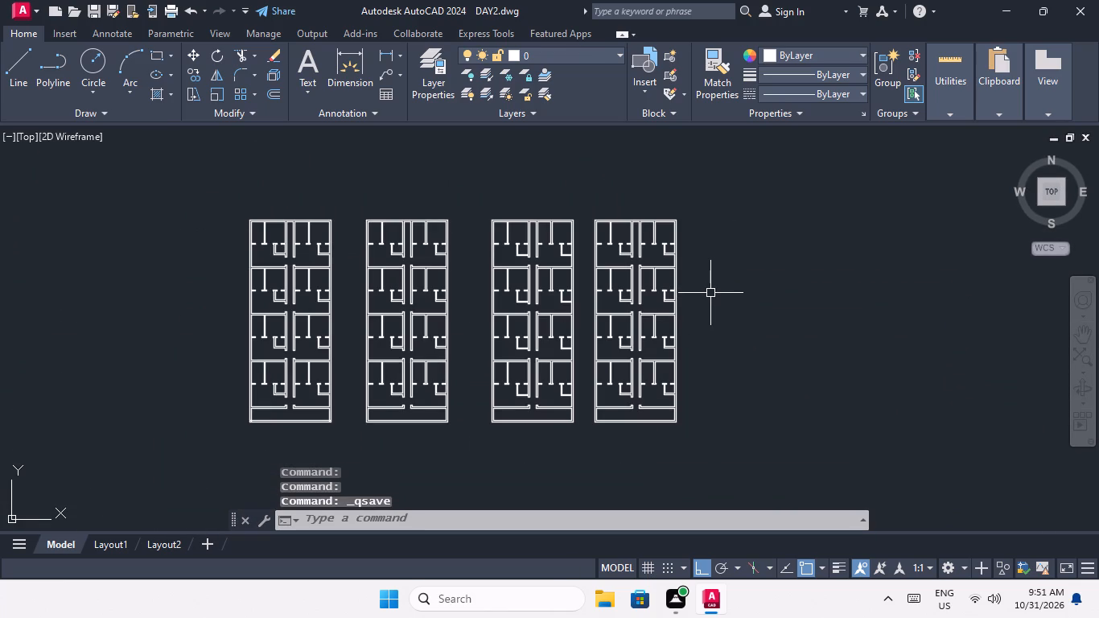
key(ctrl+s)
Draw a 37' horizontal line to the right of the fourth plan, aligned with its top edge, as a fifth plan's top edge.
middle_drag(544, 280, 619, 258)
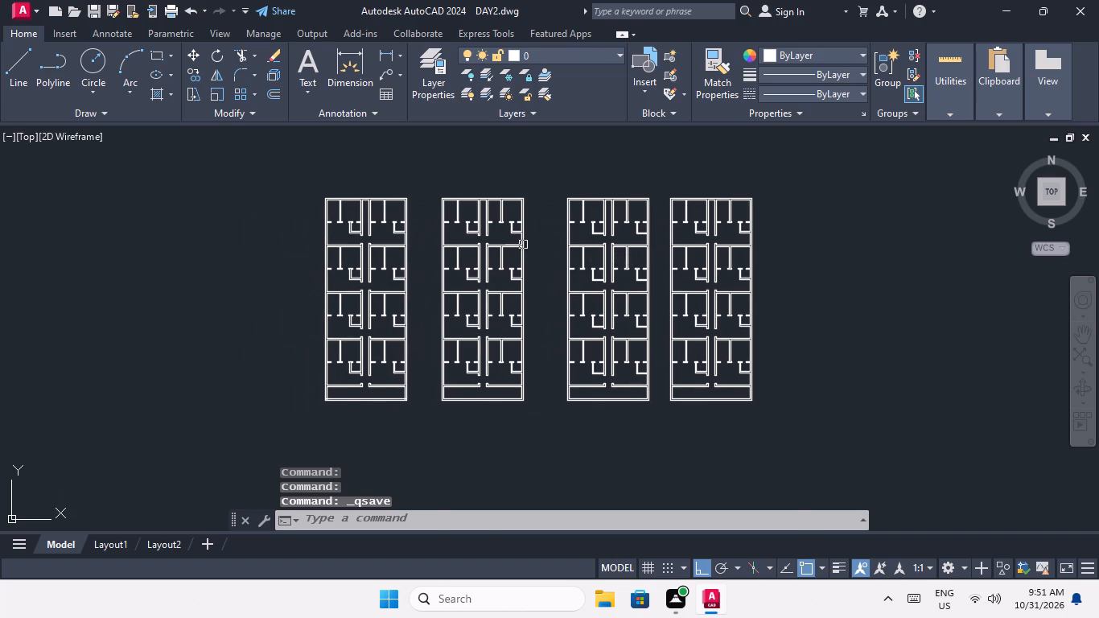
scroll(490, 238, up, 3)
scroll(526, 210, down, 3)
middle_drag(664, 266, 305, 345)
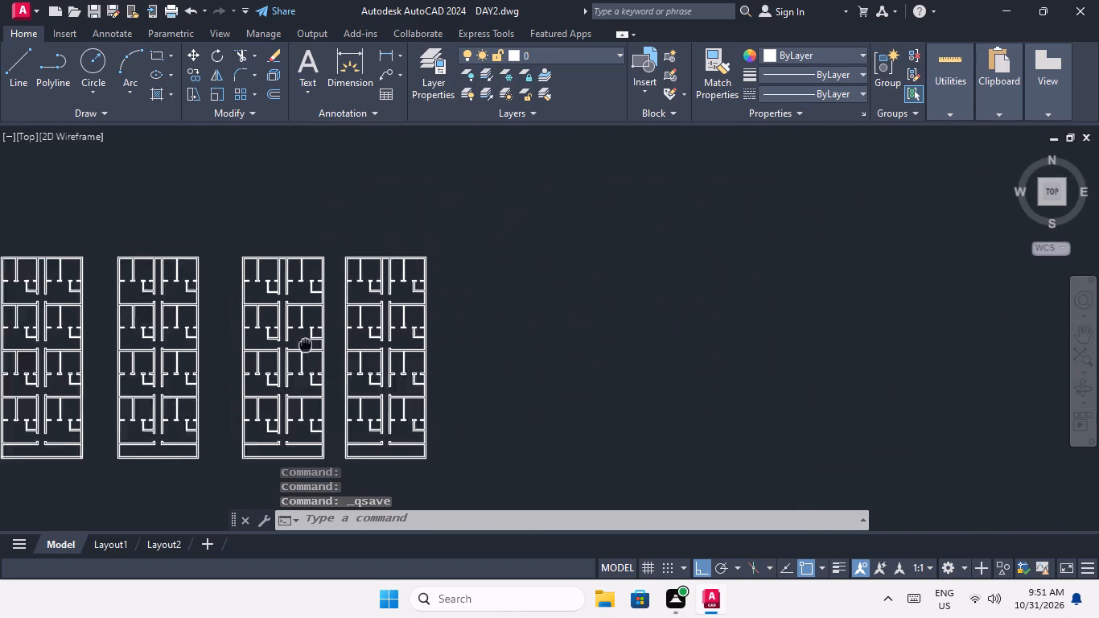
middle_drag(305, 345, 221, 344)
scroll(355, 295, down, 2)
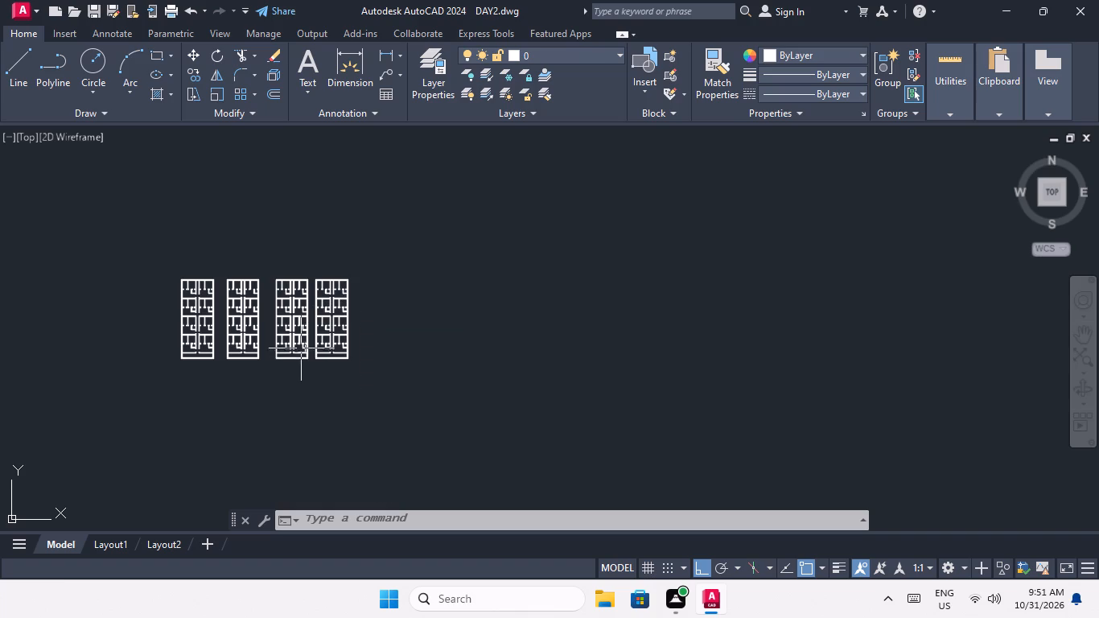
scroll(296, 266, up, 4)
middle_drag(355, 281, 348, 196)
scroll(348, 271, down, 3)
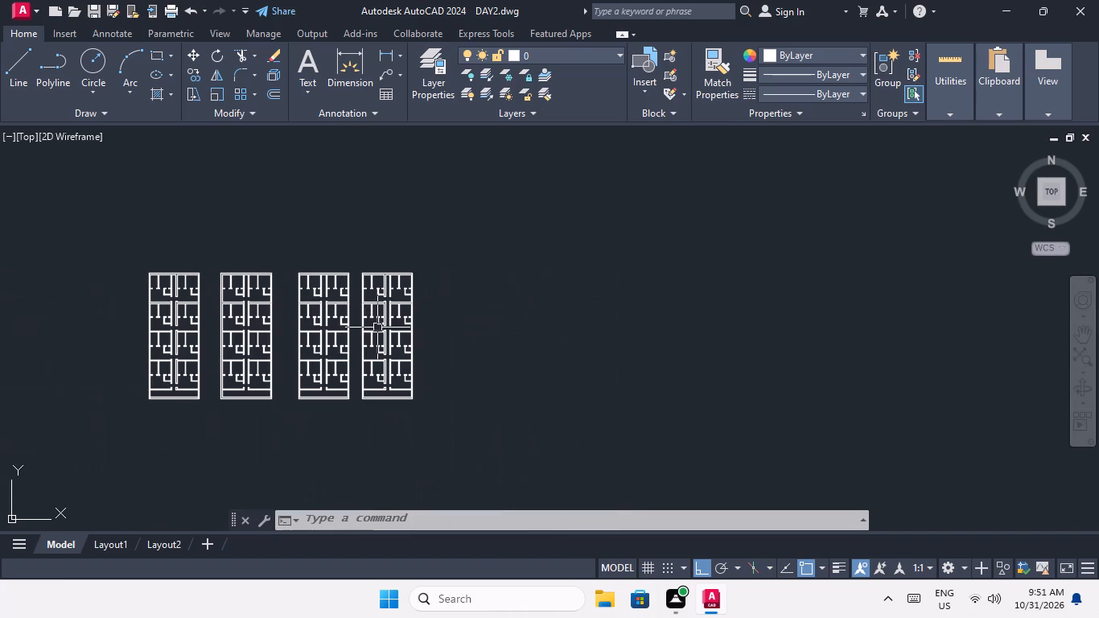
key(l)
key(space)
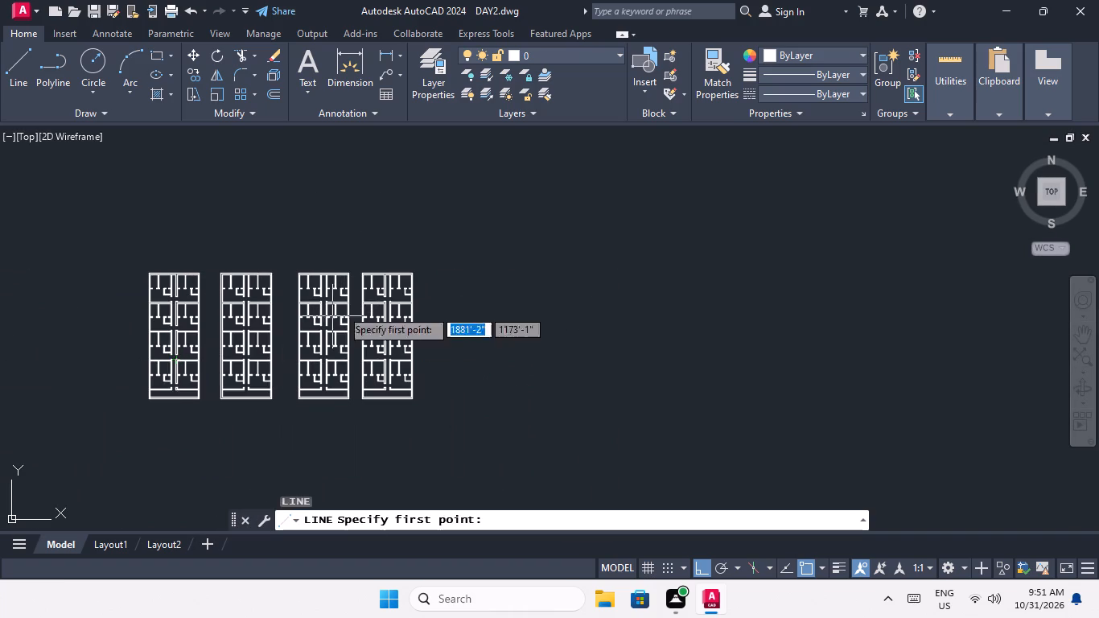
scroll(413, 295, up, 4)
middle_drag(422, 233, 243, 377)
scroll(213, 282, up, 1)
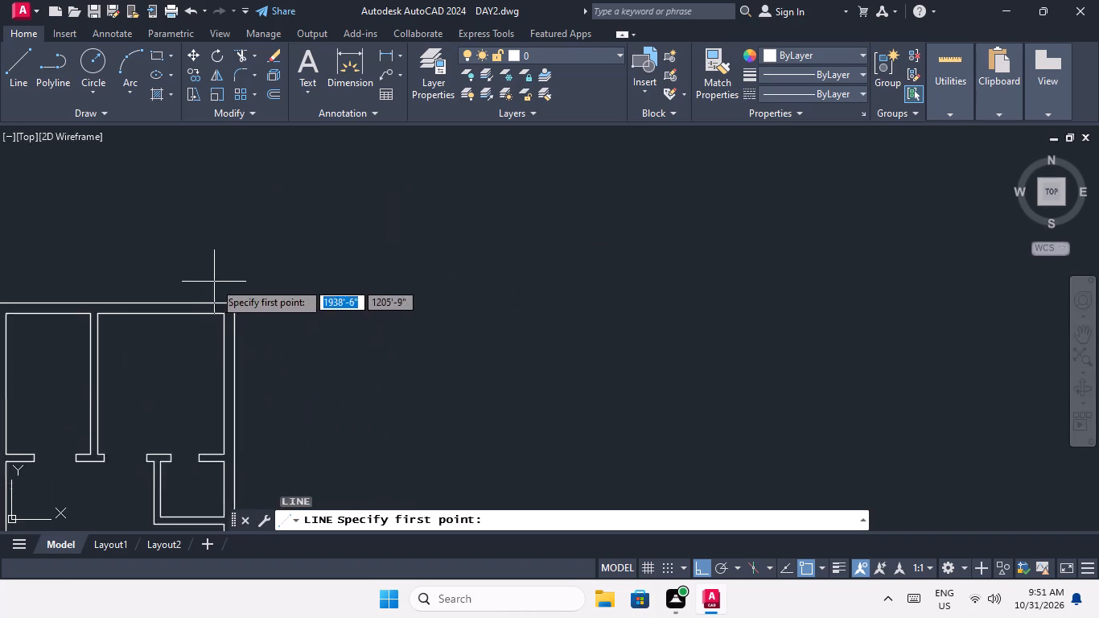
scroll(216, 282, up, 1)
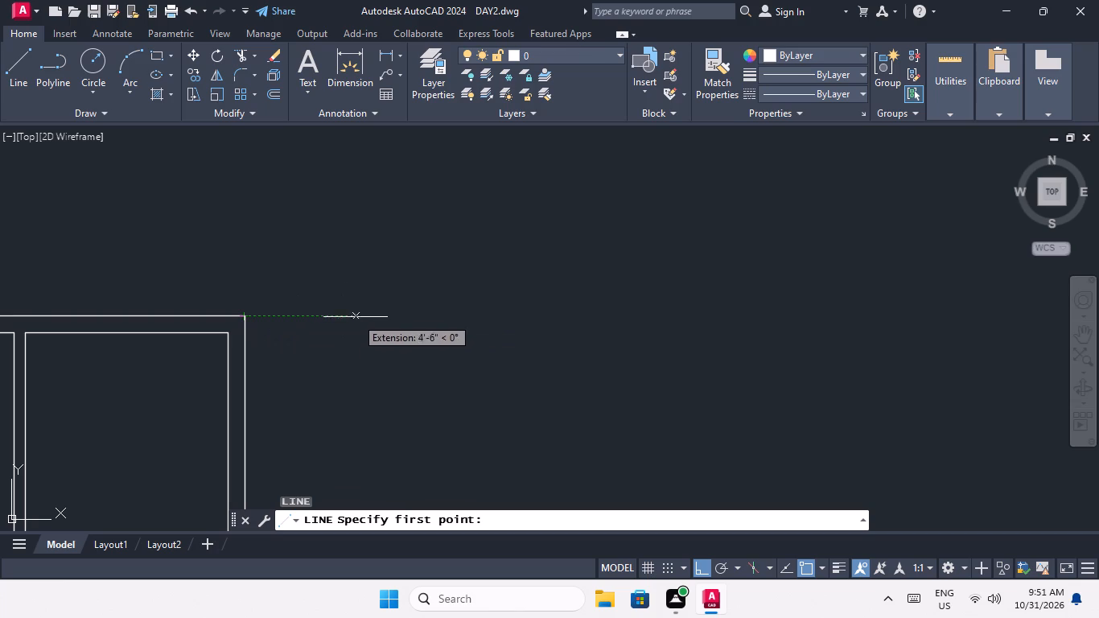
click(399, 316)
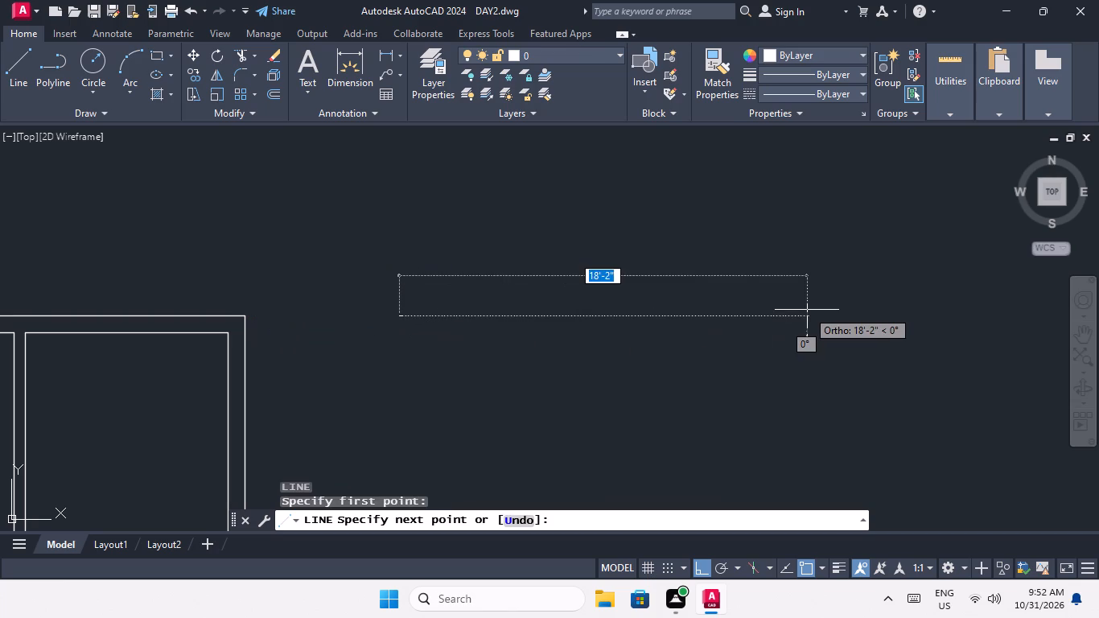
text(37')
key(Return)
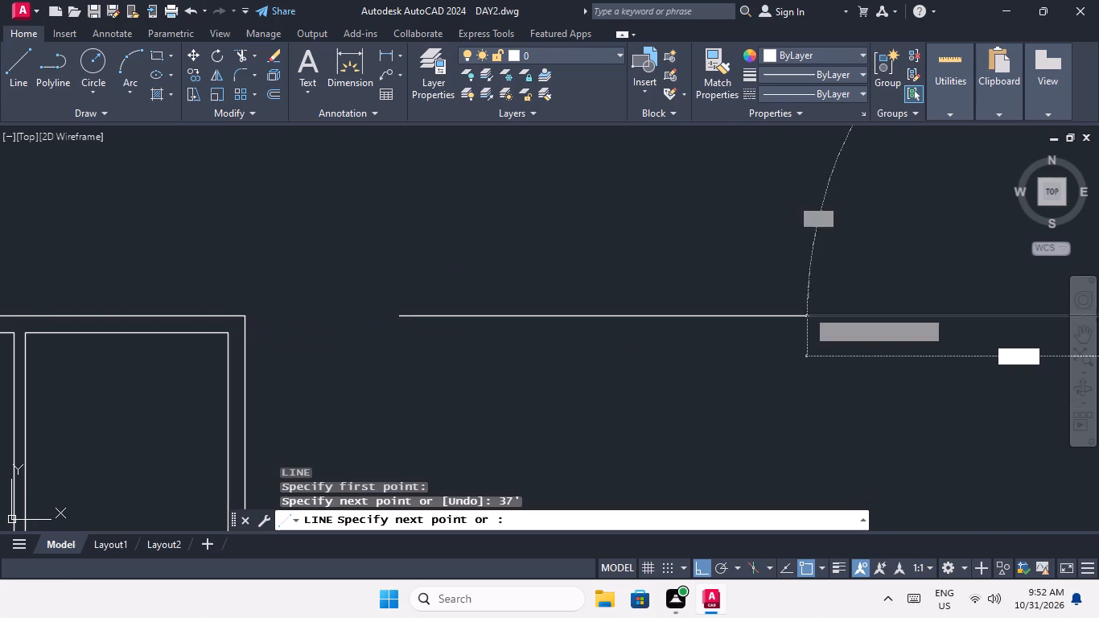
Continue the fifth plan's outline with a 92' right side going down and a 37' bottom edge back toward the fourth plan.
scroll(446, 303, down, 7)
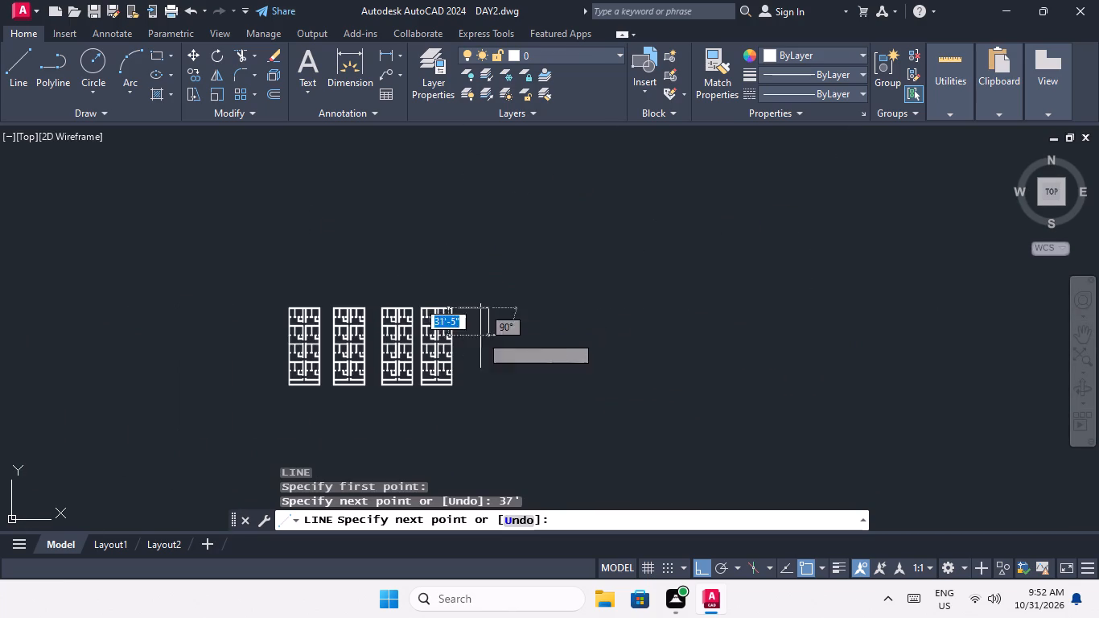
scroll(502, 394, up, 3)
middle_drag(502, 398, 558, 543)
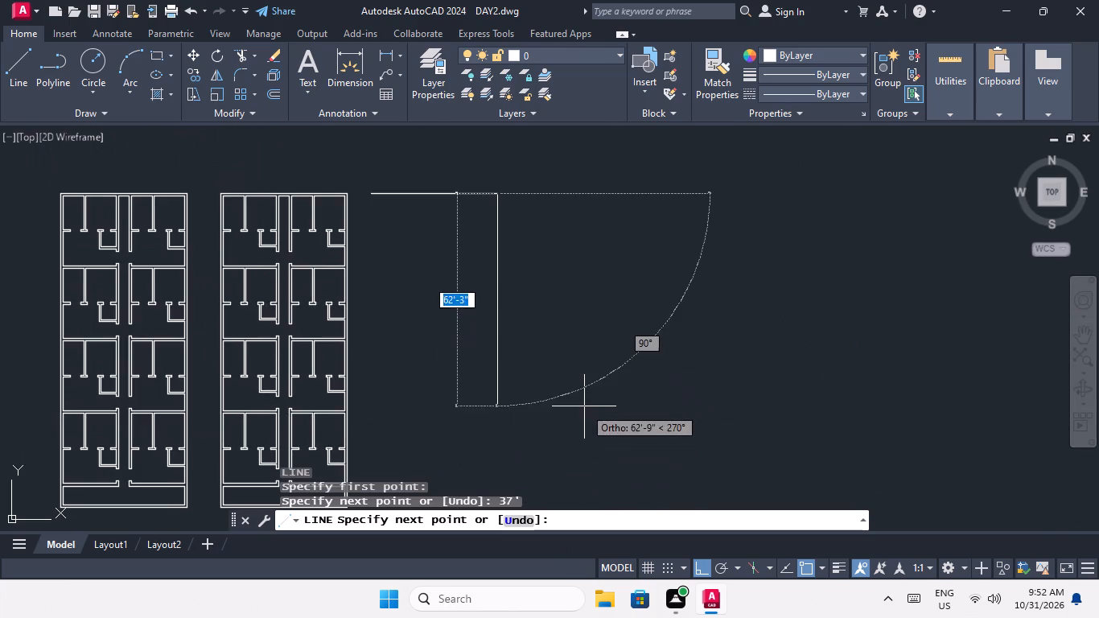
middle_drag(589, 405, 698, 360)
scroll(697, 360, down, 2)
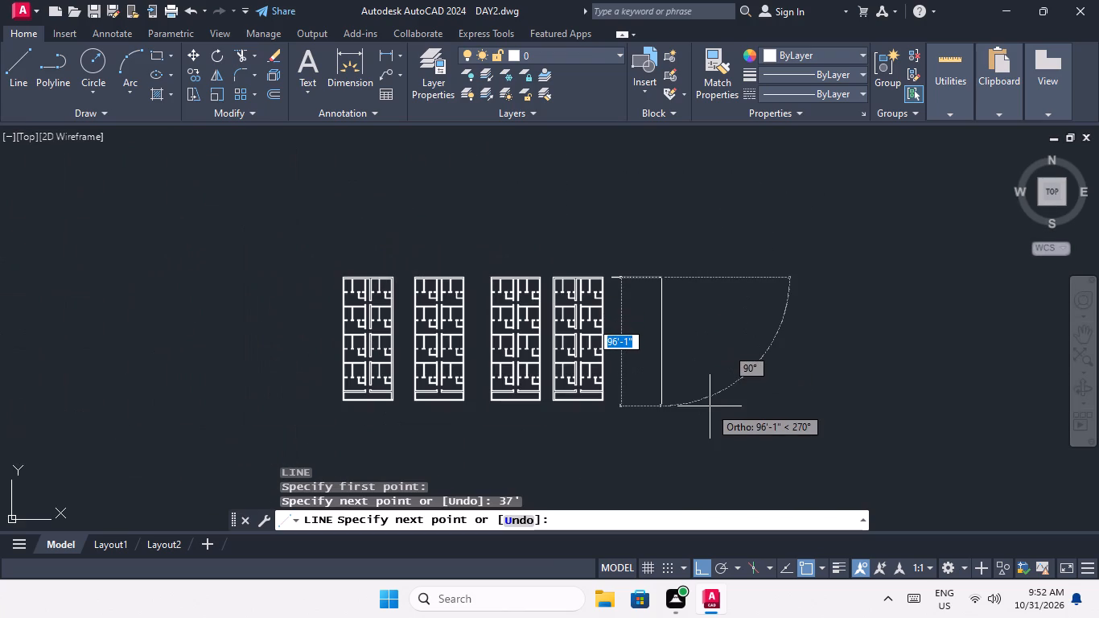
text(92)
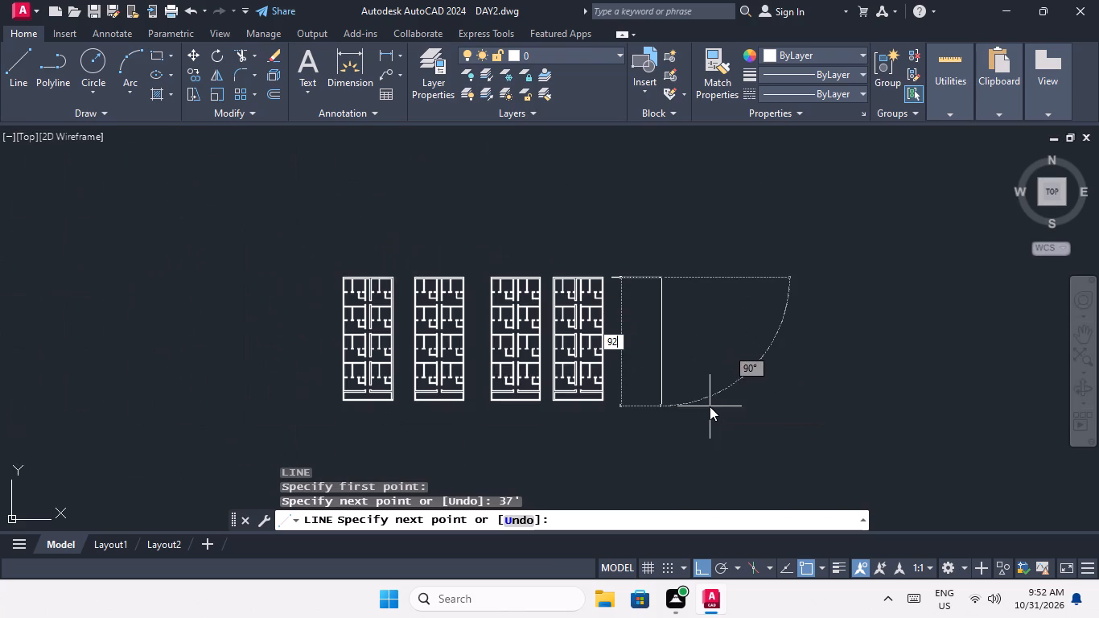
key(apostrophe)
key(Return)
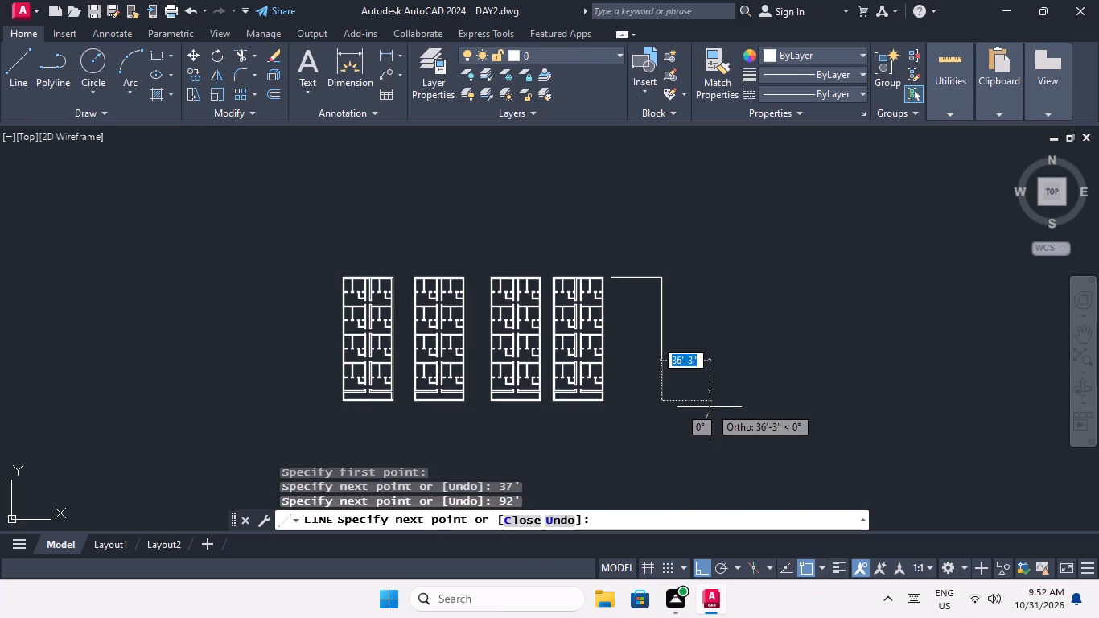
scroll(618, 361, up, 3)
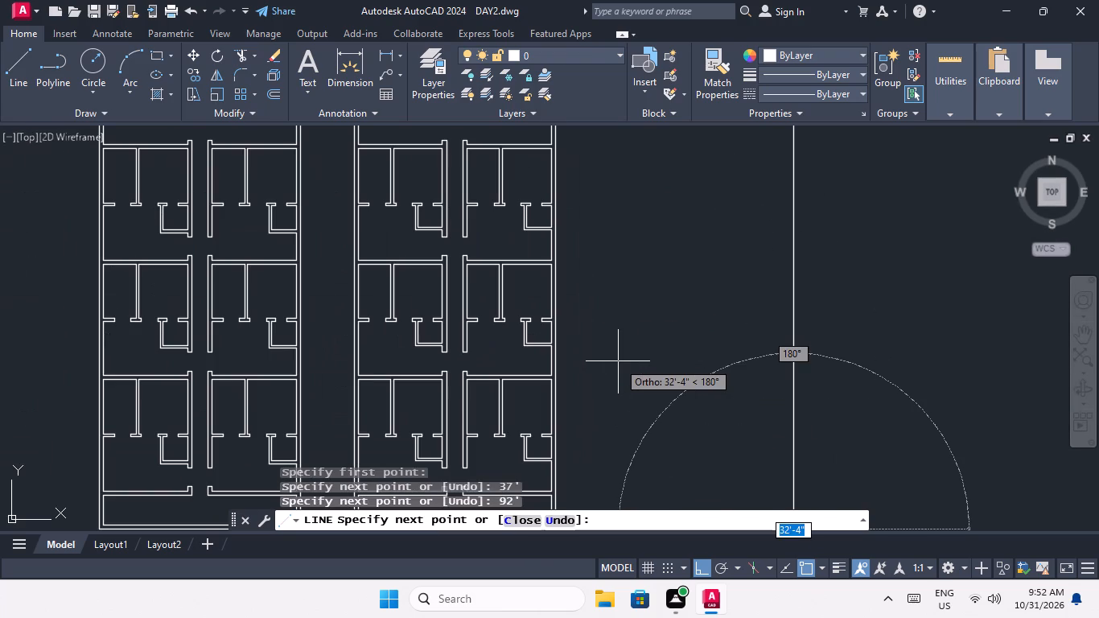
text(37')
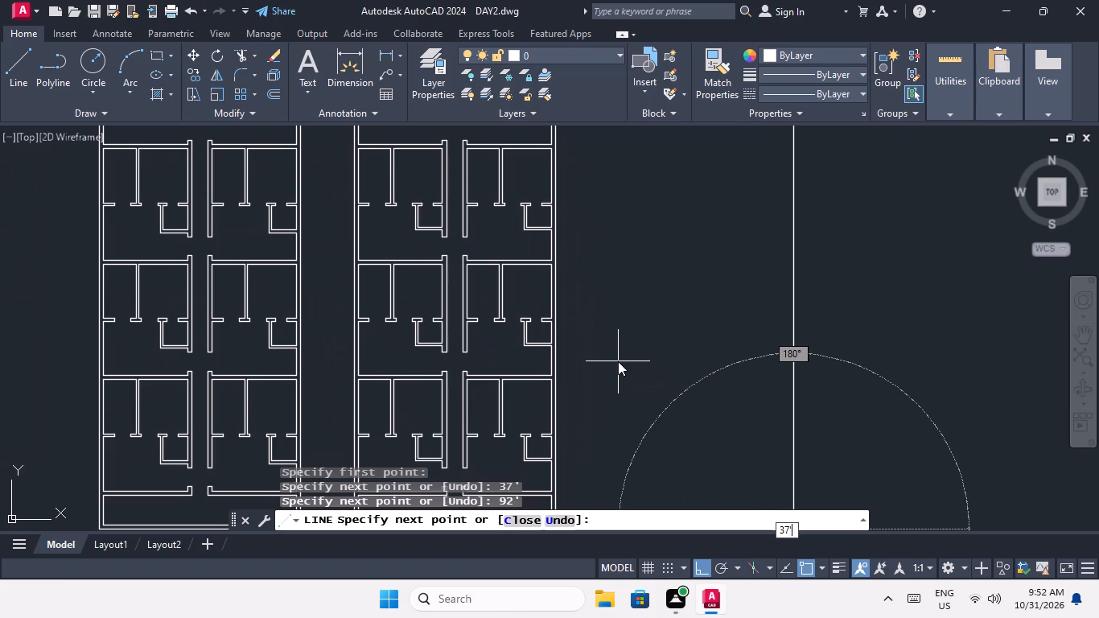
key(Return)
Close the fifth plan's outline with a vertical left side up to the start point of its top edge, and end the line.
scroll(621, 321, down, 3)
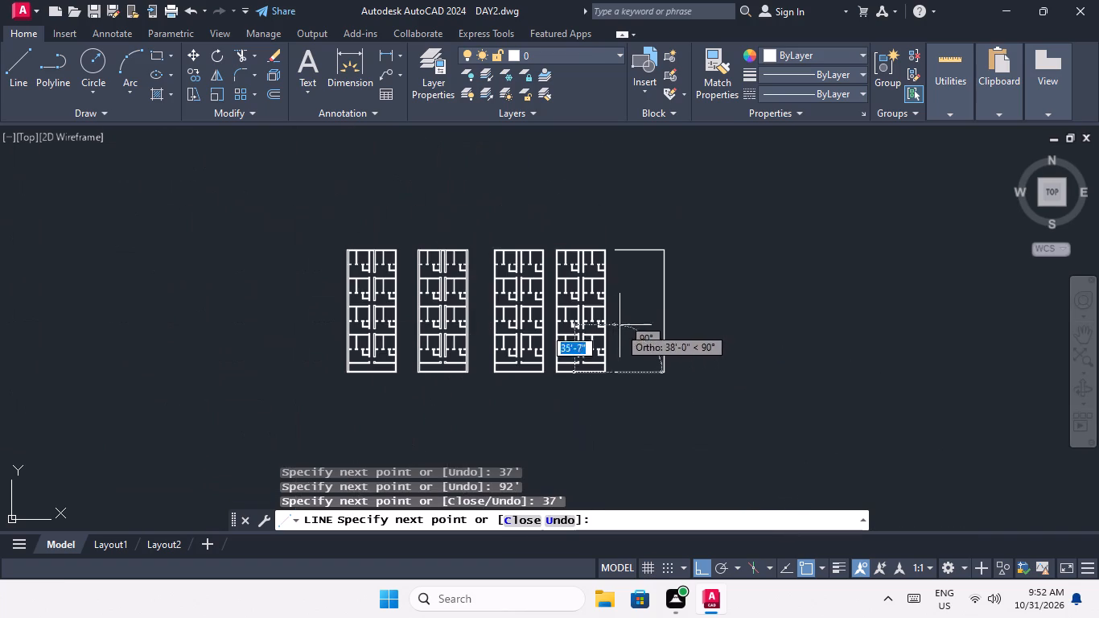
scroll(621, 237, up, 6)
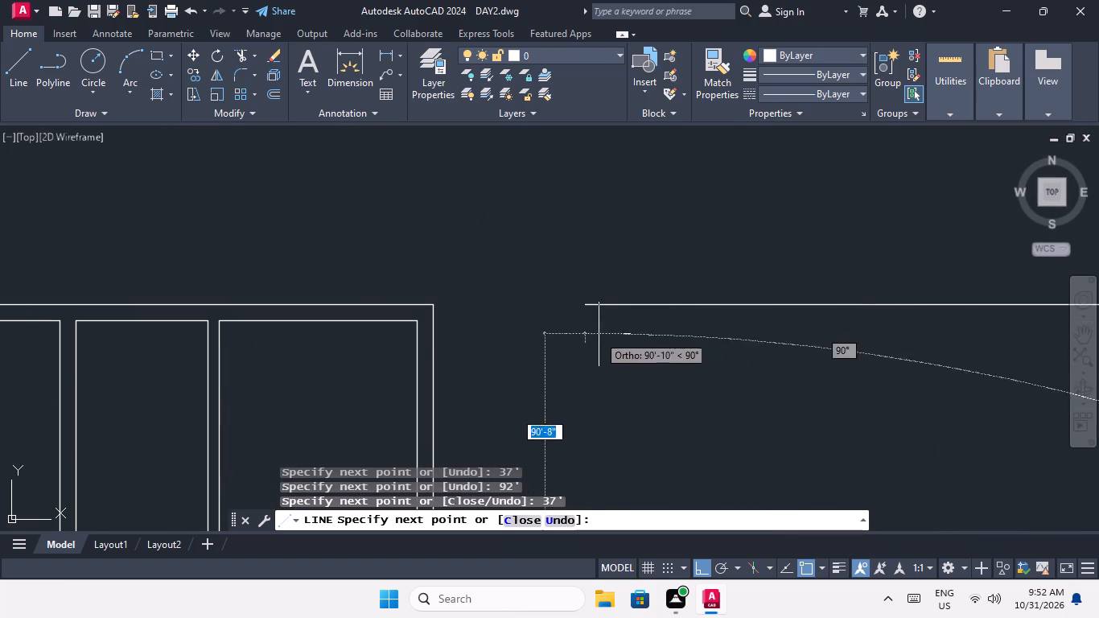
click(585, 309)
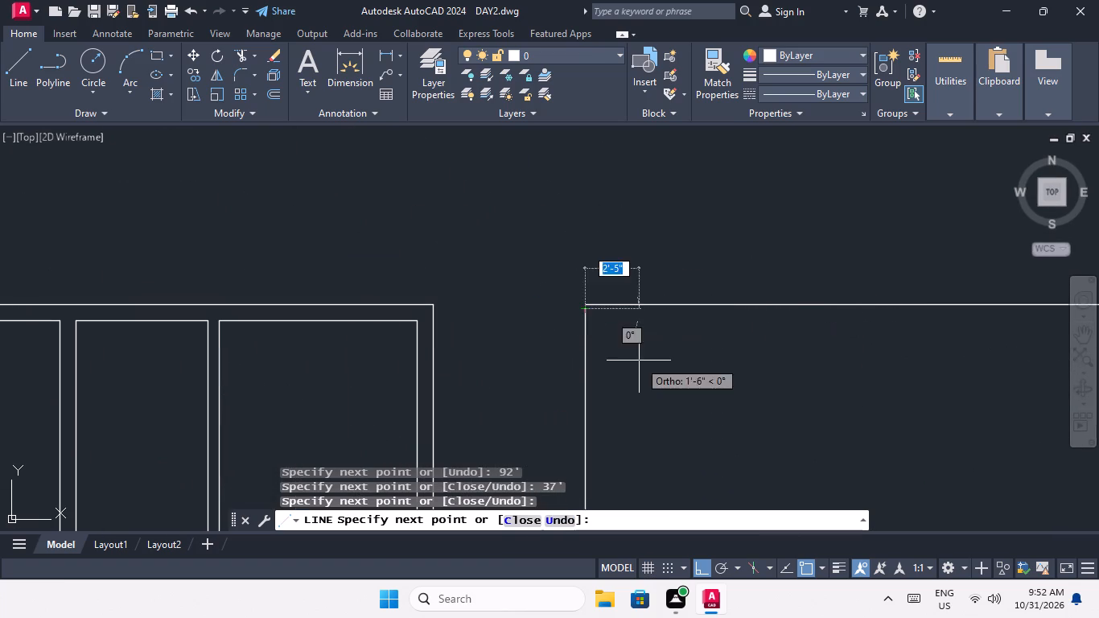
key(ctrl+z)
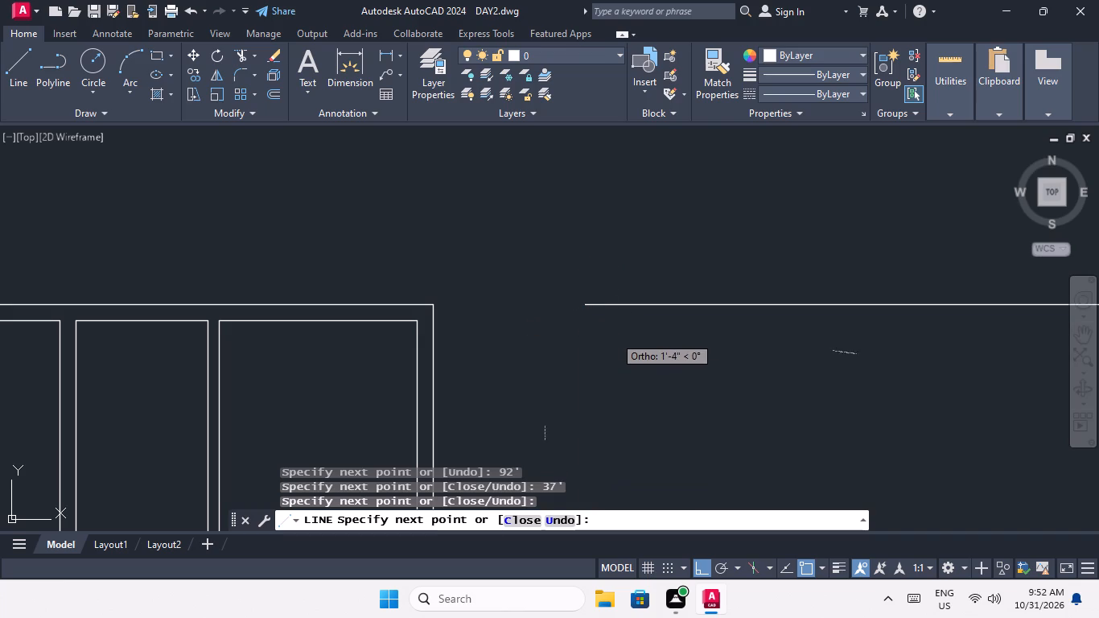
scroll(583, 304, up, 4)
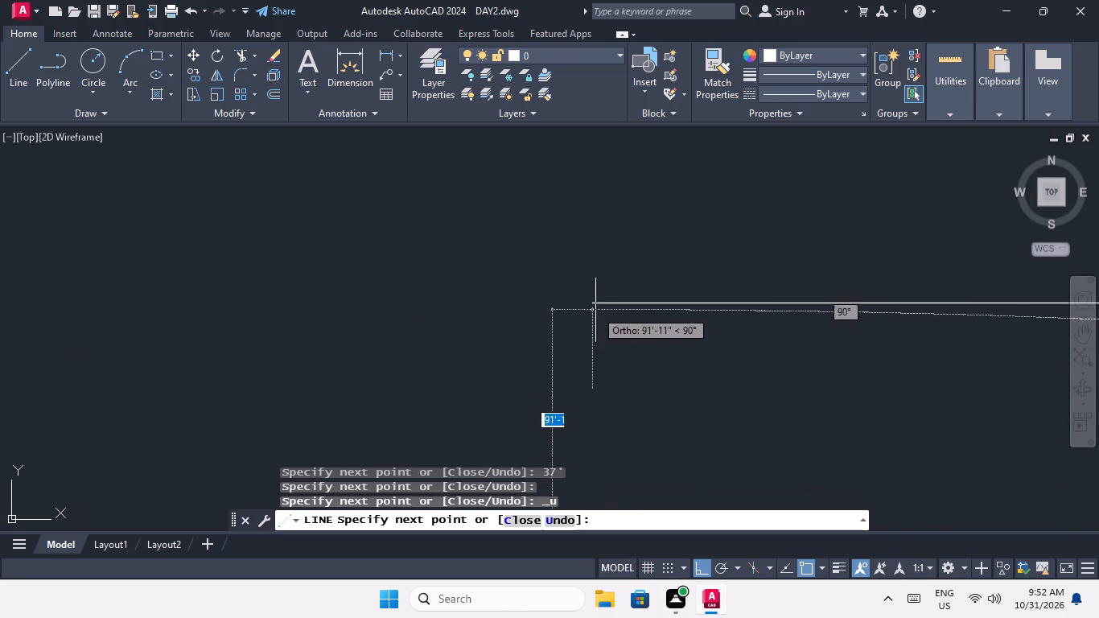
click(592, 302)
key(Escape)
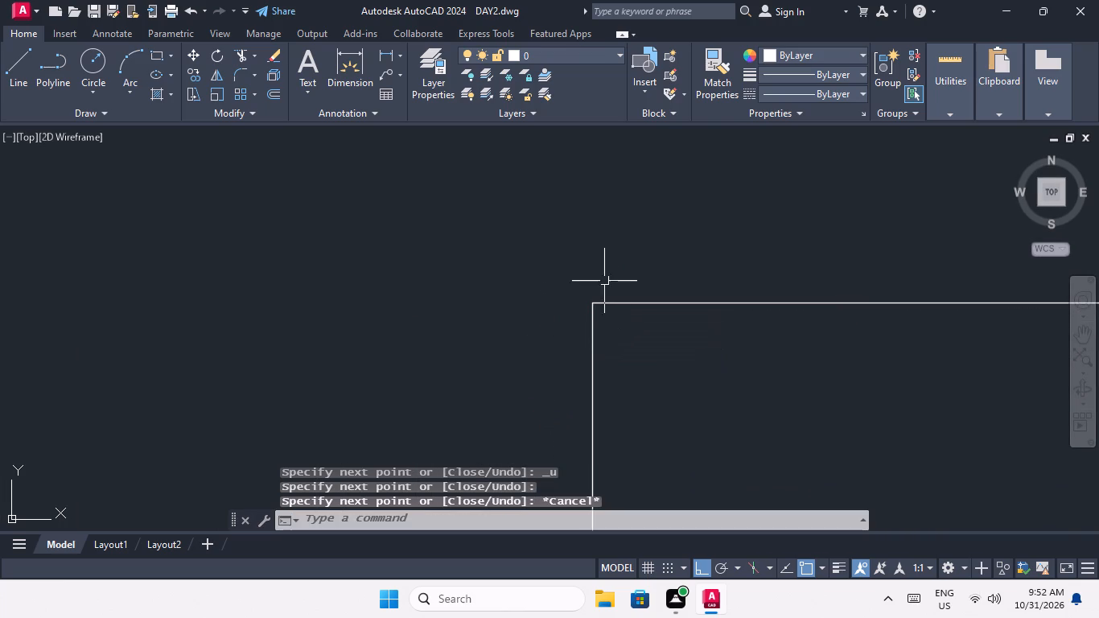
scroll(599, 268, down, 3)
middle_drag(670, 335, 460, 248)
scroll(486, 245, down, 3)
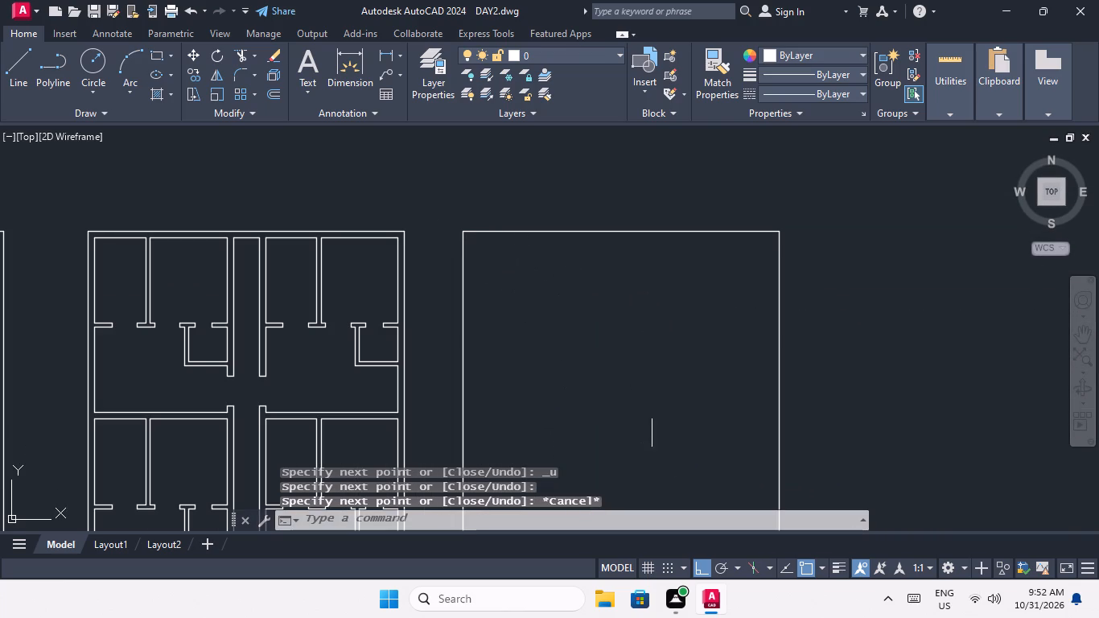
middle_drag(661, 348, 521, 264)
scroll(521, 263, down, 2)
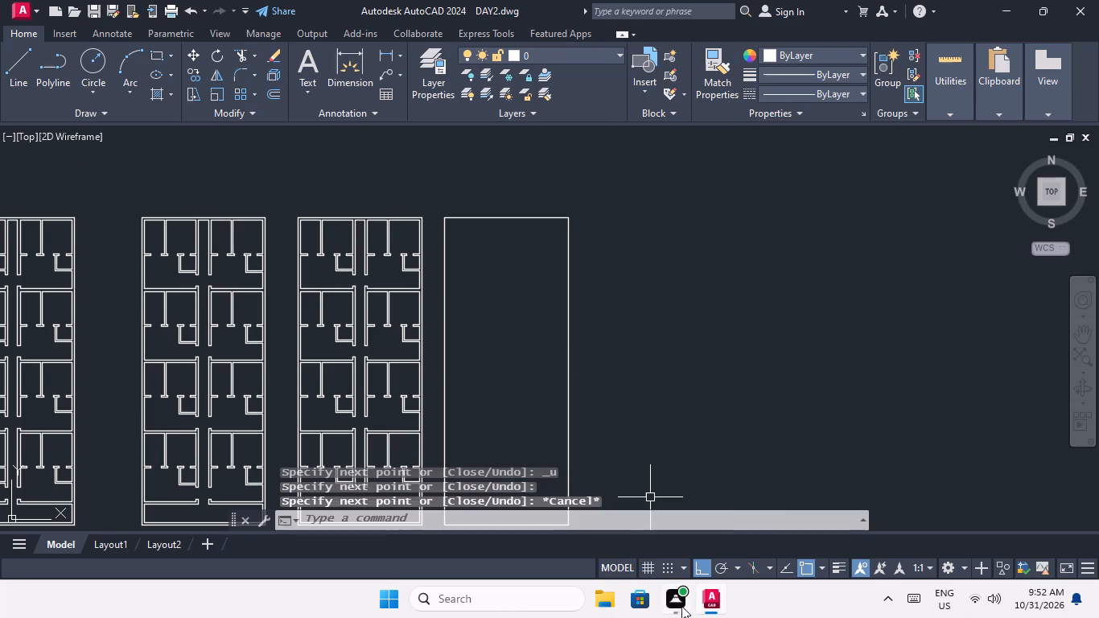
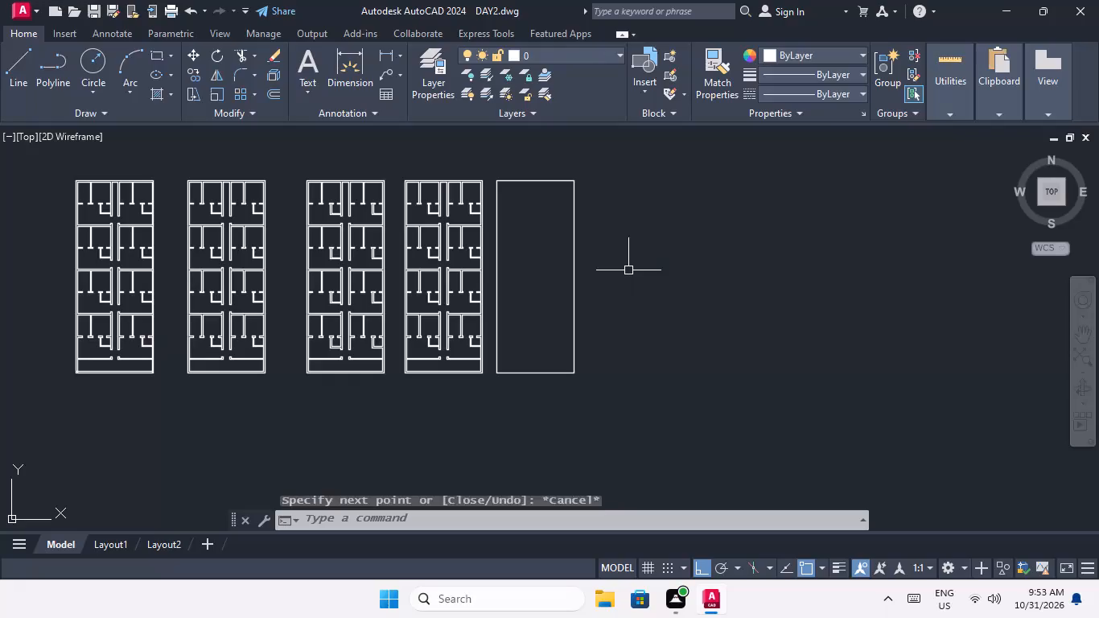
Offset the fifth plan's top and left outline edges 9" inward.
key(Escape)
key(Escape)
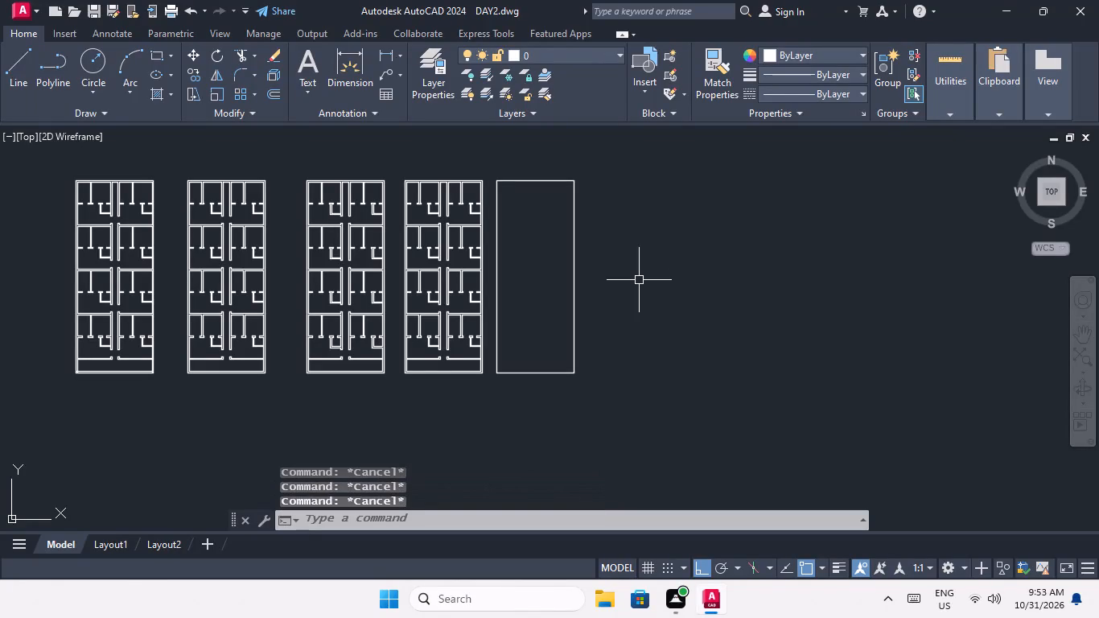
key(o)
key(Return)
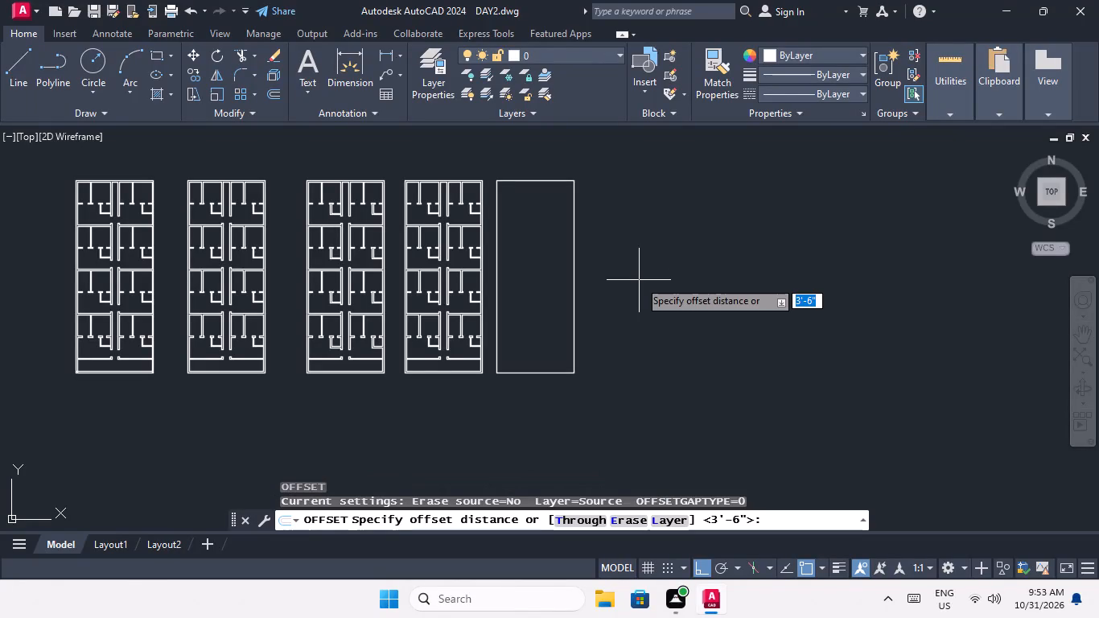
key(9)
key(shift+quotedbl)
key(Return)
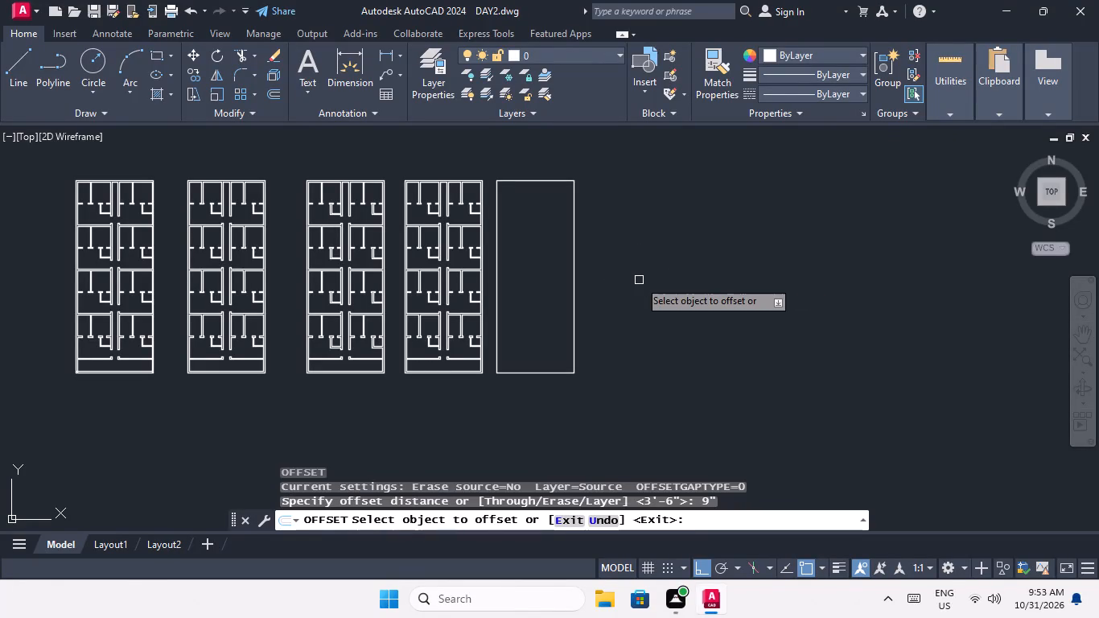
scroll(497, 178, up, 4)
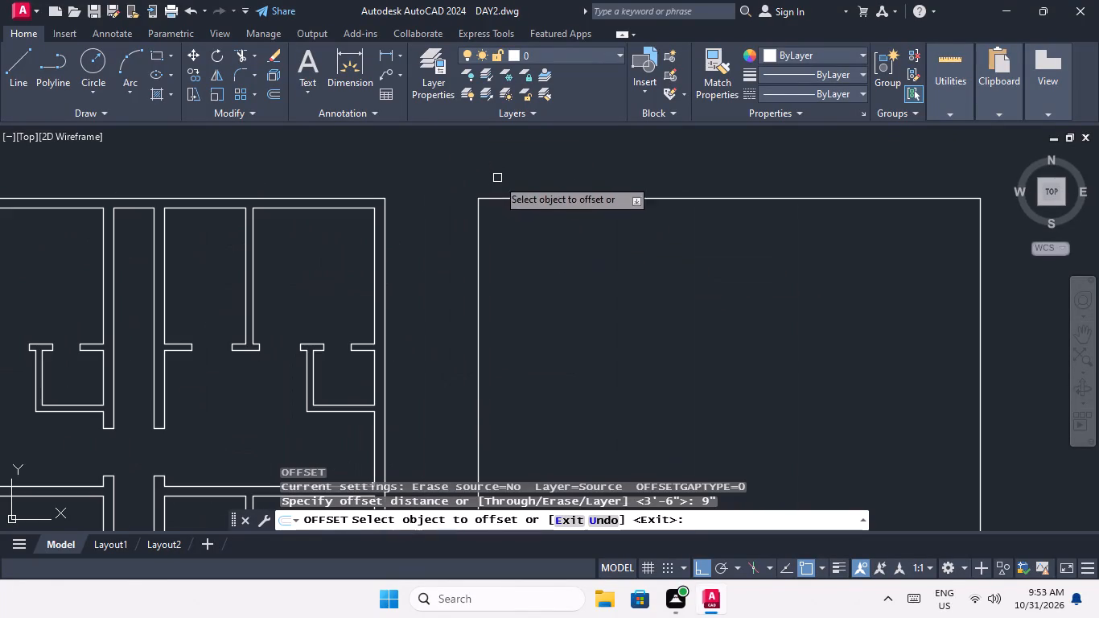
drag(570, 198, 577, 220)
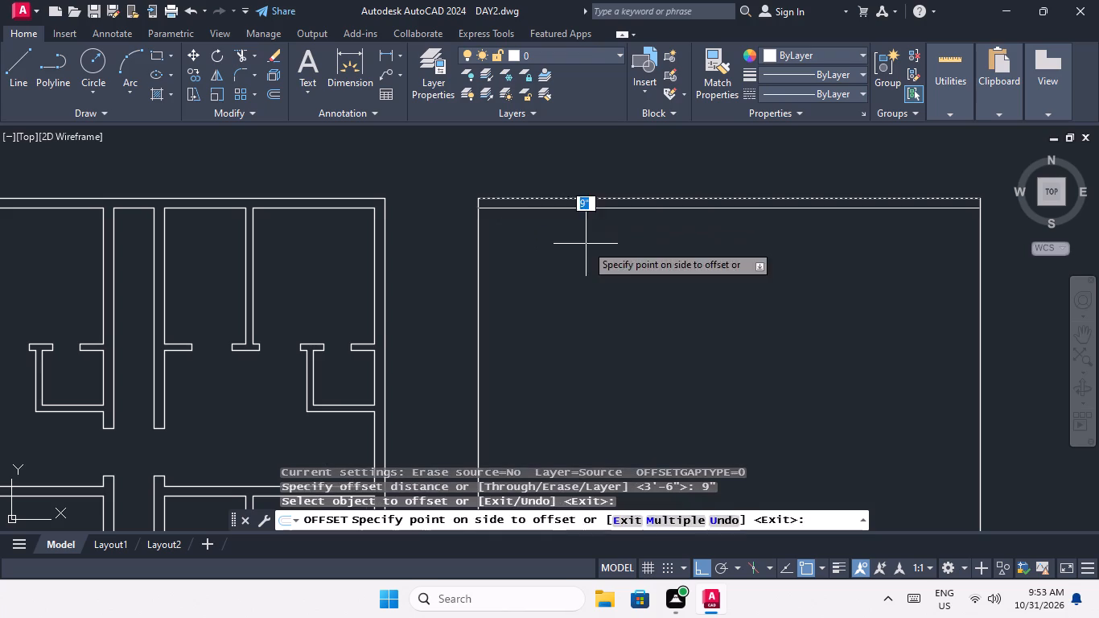
click(586, 244)
drag(480, 273, 495, 276)
click(556, 277)
Offset the fifth plan's right and bottom outline edges 9" inward as well, and end the offset.
scroll(543, 237, down, 2)
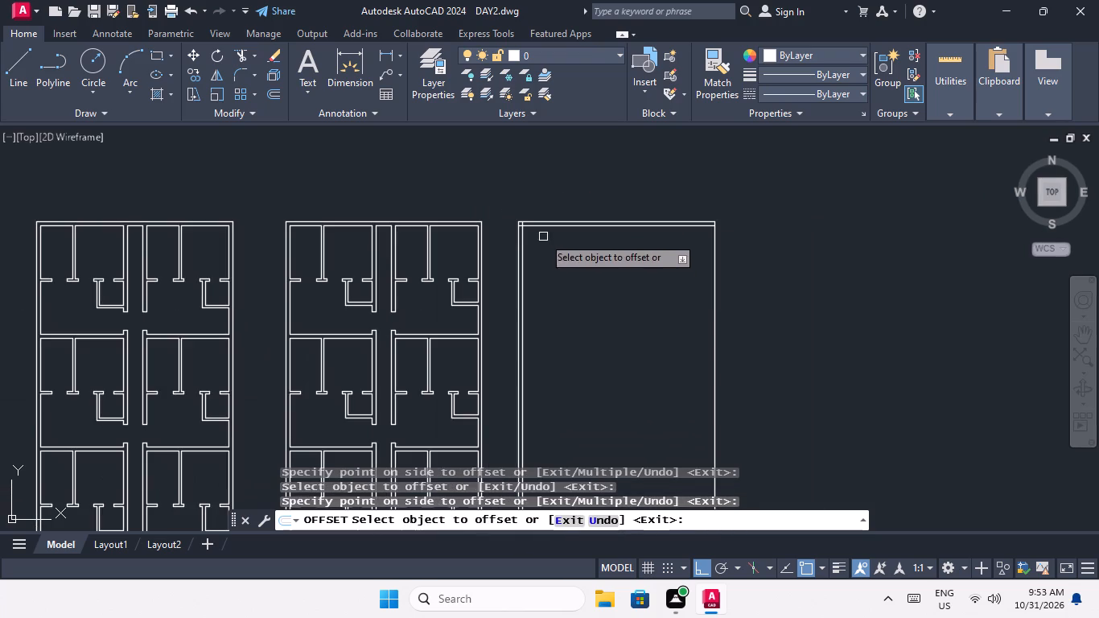
middle_drag(644, 293, 529, 252)
scroll(605, 252, up, 2)
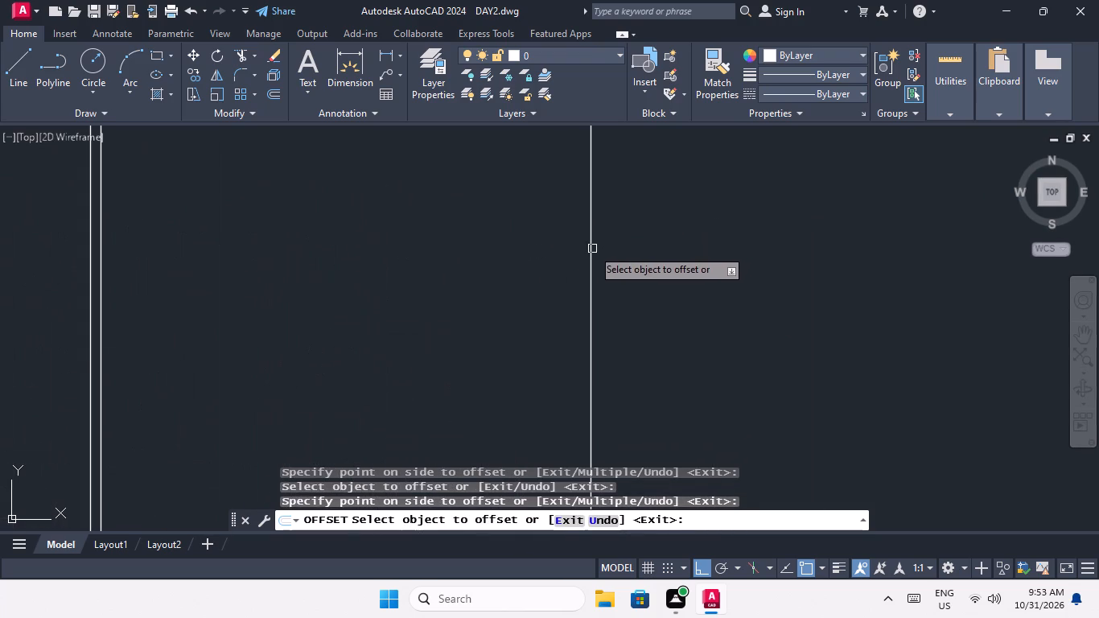
drag(592, 249, 565, 264)
click(527, 279)
scroll(512, 230, down, 4)
middle_drag(495, 285, 500, 194)
scroll(477, 303, up, 3)
drag(482, 308, 482, 288)
click(482, 248)
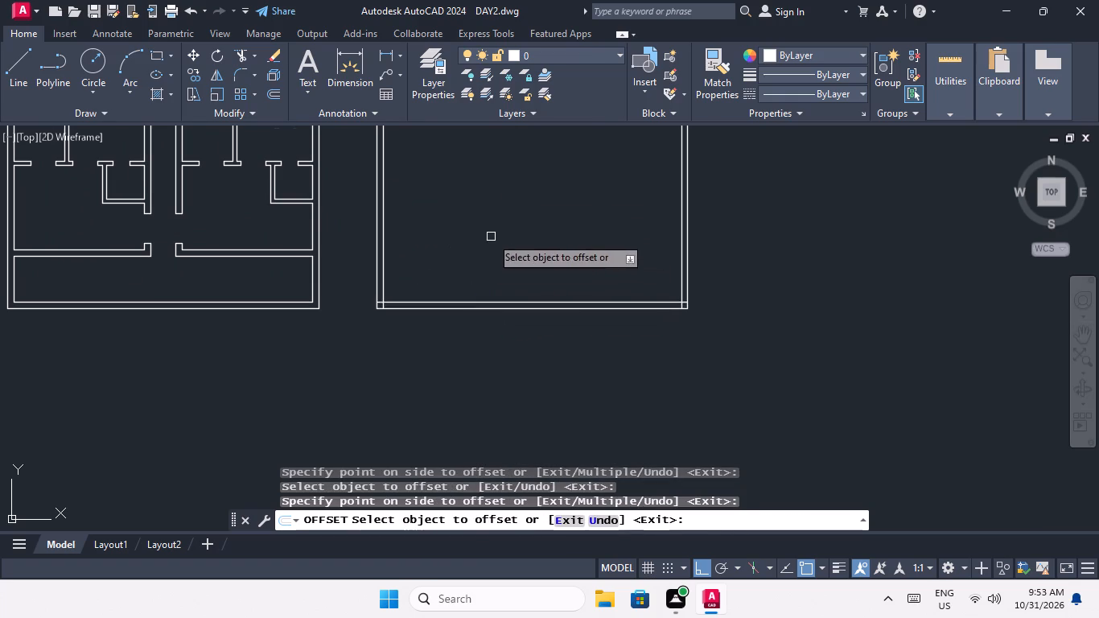
scroll(491, 237, down, 1)
middle_drag(492, 237, 503, 355)
scroll(504, 241, down, 1)
middle_drag(501, 242, 500, 380)
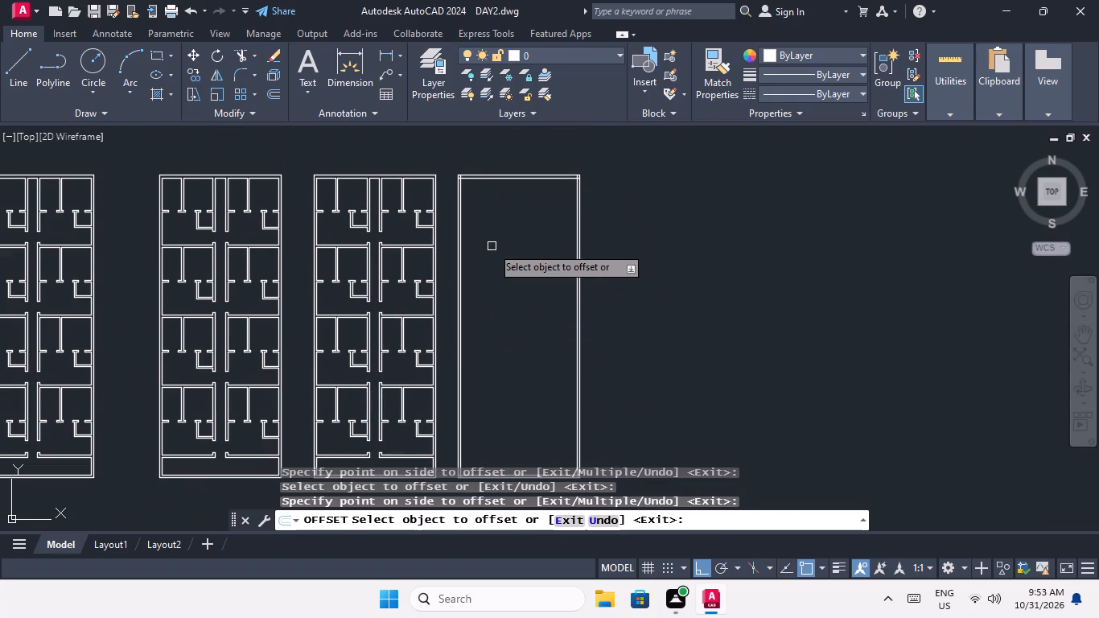
key(Escape)
key(Escape)
key(Escape)
Offset the inner line of the fifth plan's left wall 6' to the right.
key(o)
key(Return)
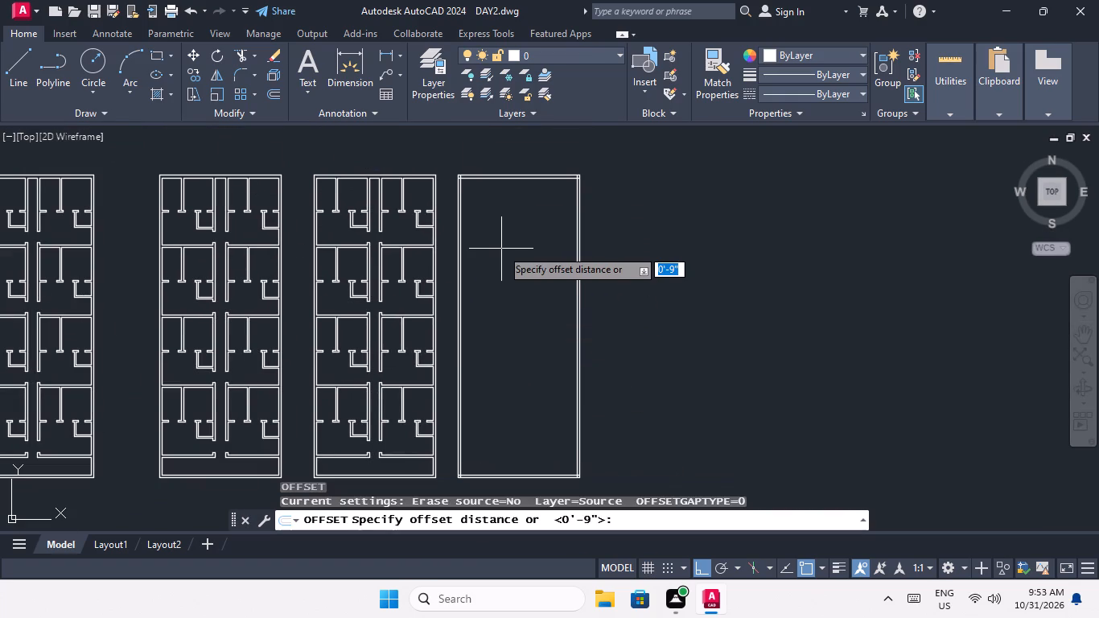
text(6')
key(Return)
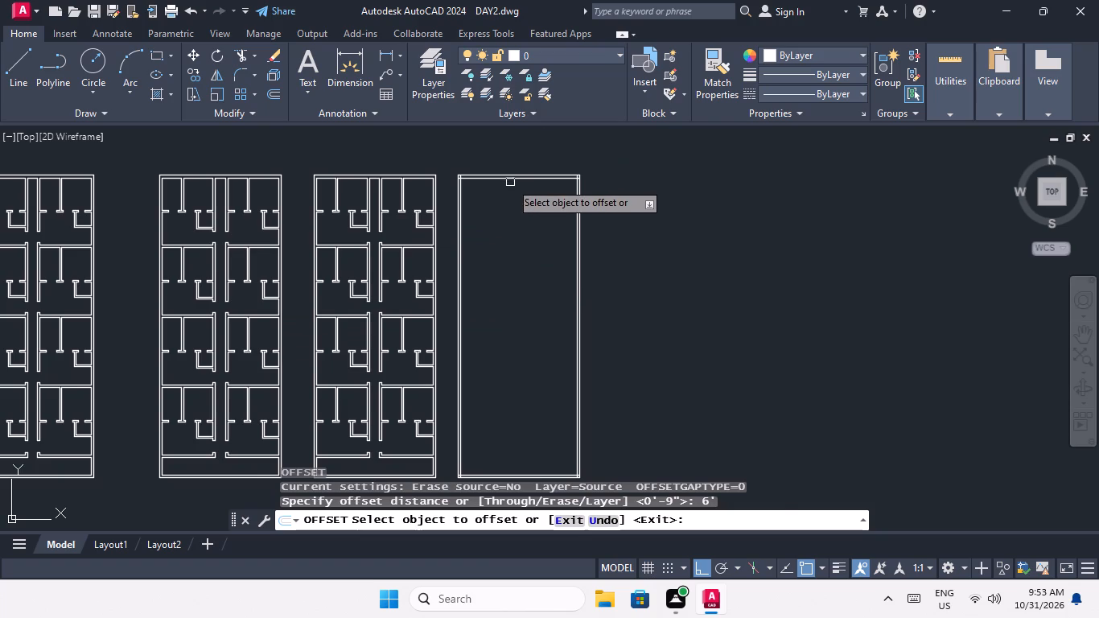
scroll(510, 182, up, 3)
middle_drag(436, 229, 451, 257)
drag(313, 245, 318, 245)
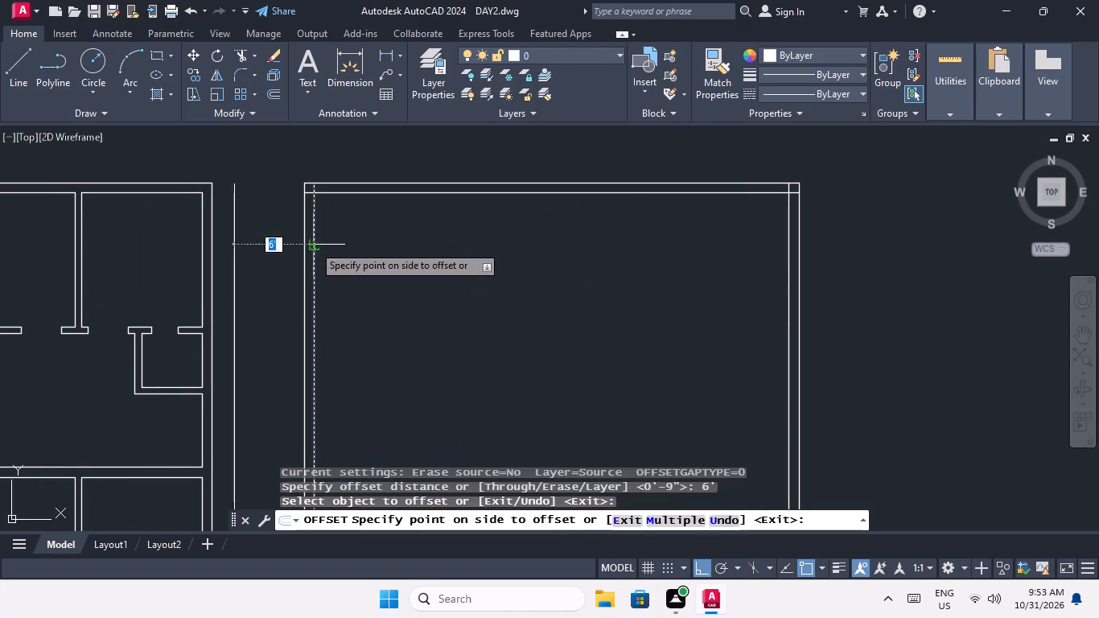
drag(318, 245, 371, 245)
click(399, 242)
key(Escape)
key(Escape)
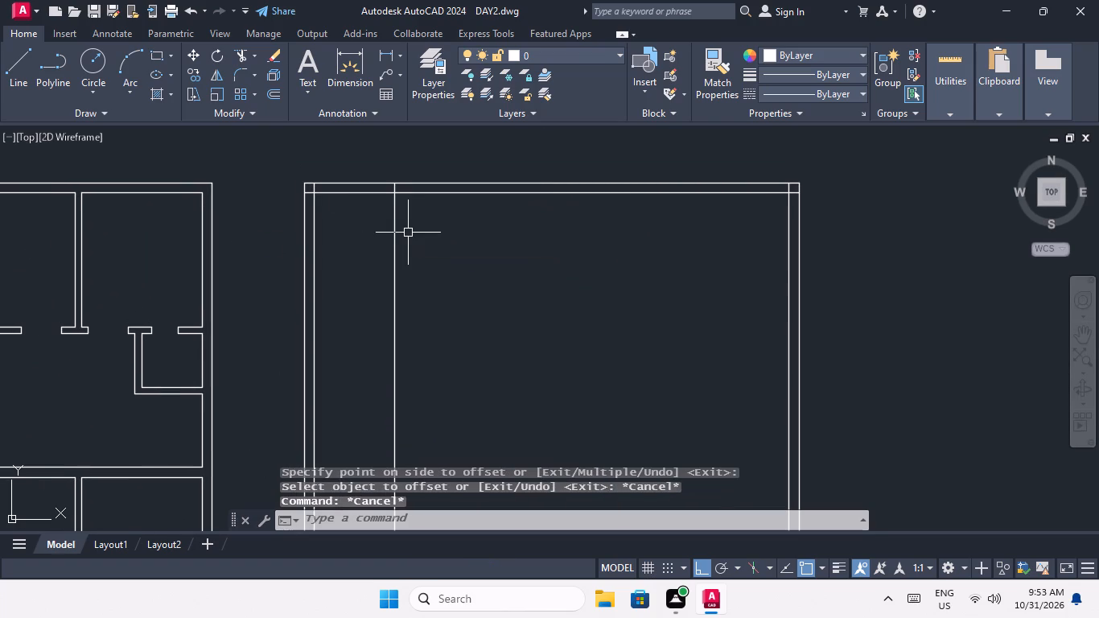
Offset the vertical line inside the left wall 6" to the right, forming the first partition wall.
key(o)
key(Return)
key(6)
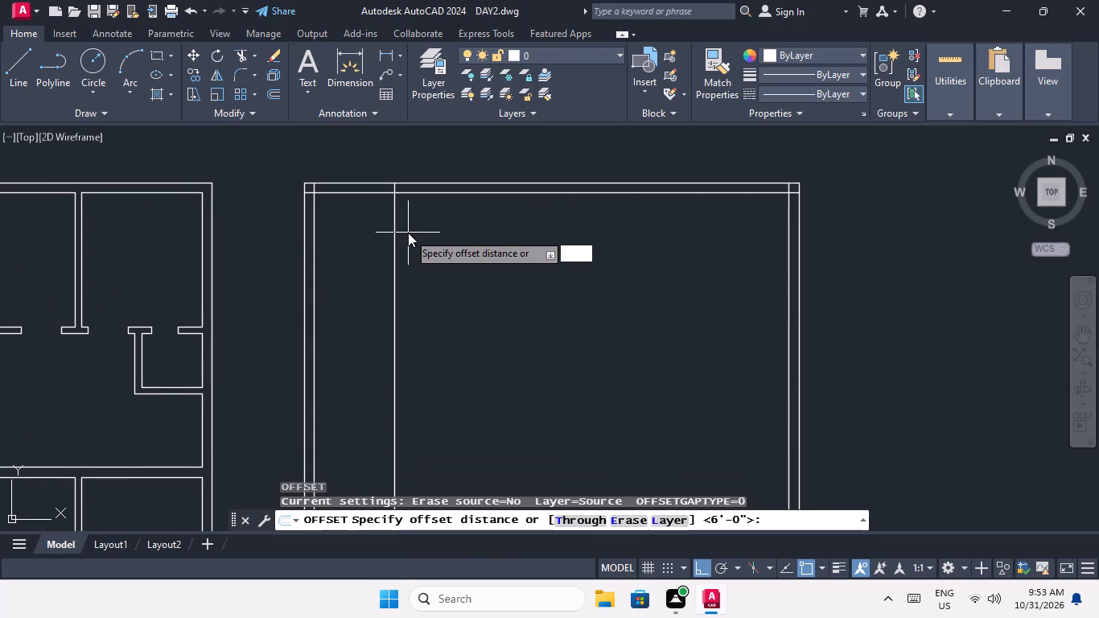
key(shift+quotedbl)
key(Return)
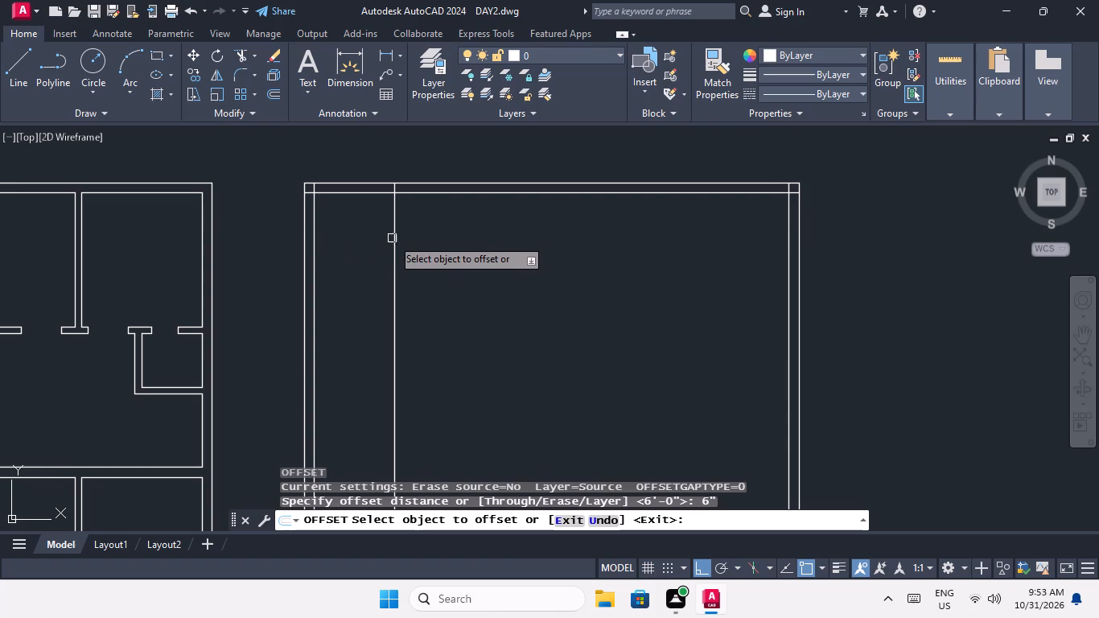
drag(396, 239, 448, 239)
click(459, 239)
key(Escape)
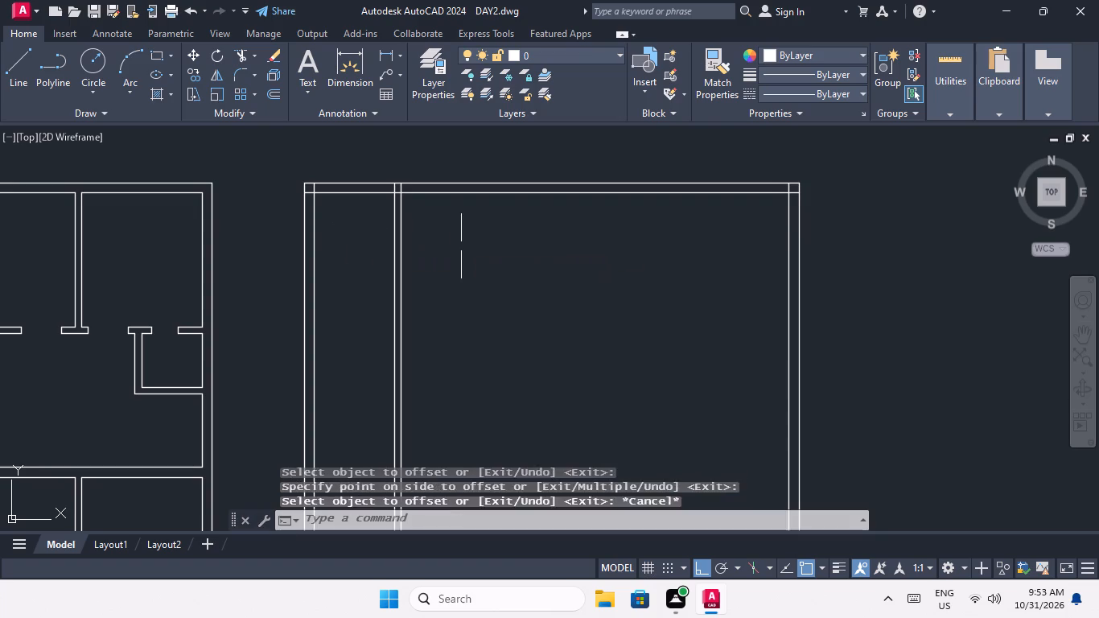
key(Escape)
key(Escape)
Offset the right line of the 6" partition wall 9' to the right.
key(o)
key(Return)
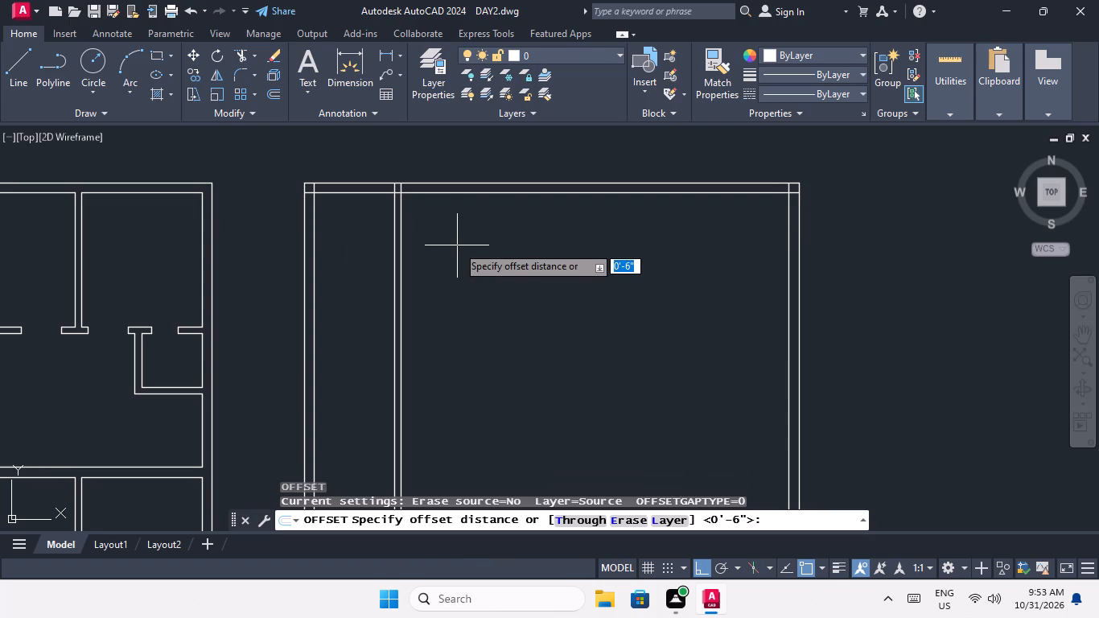
key(9)
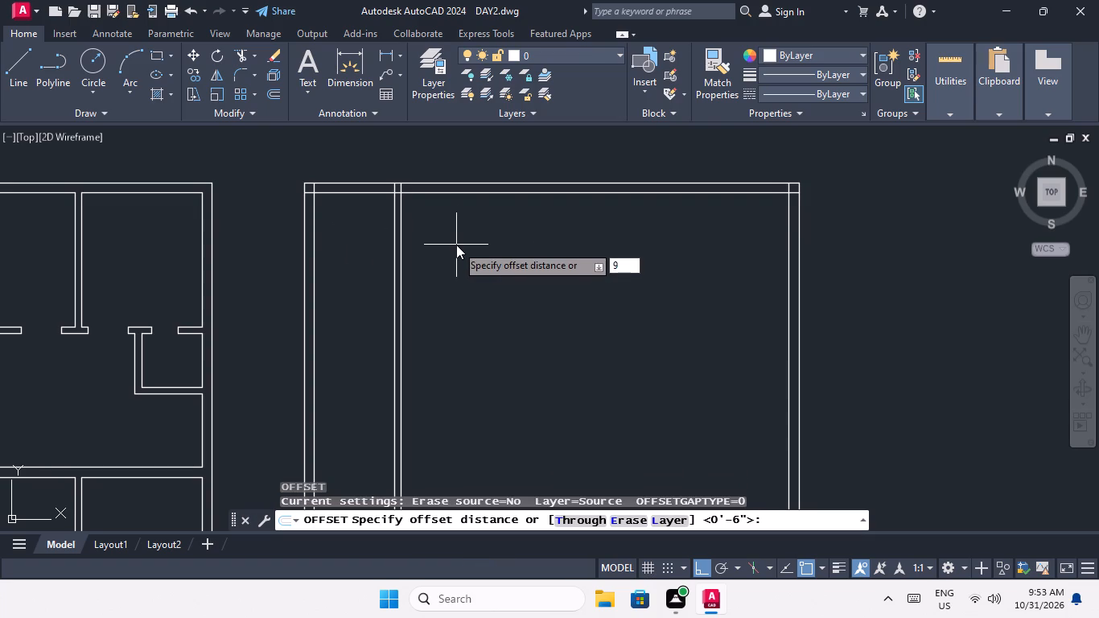
key(apostrophe)
key(Return)
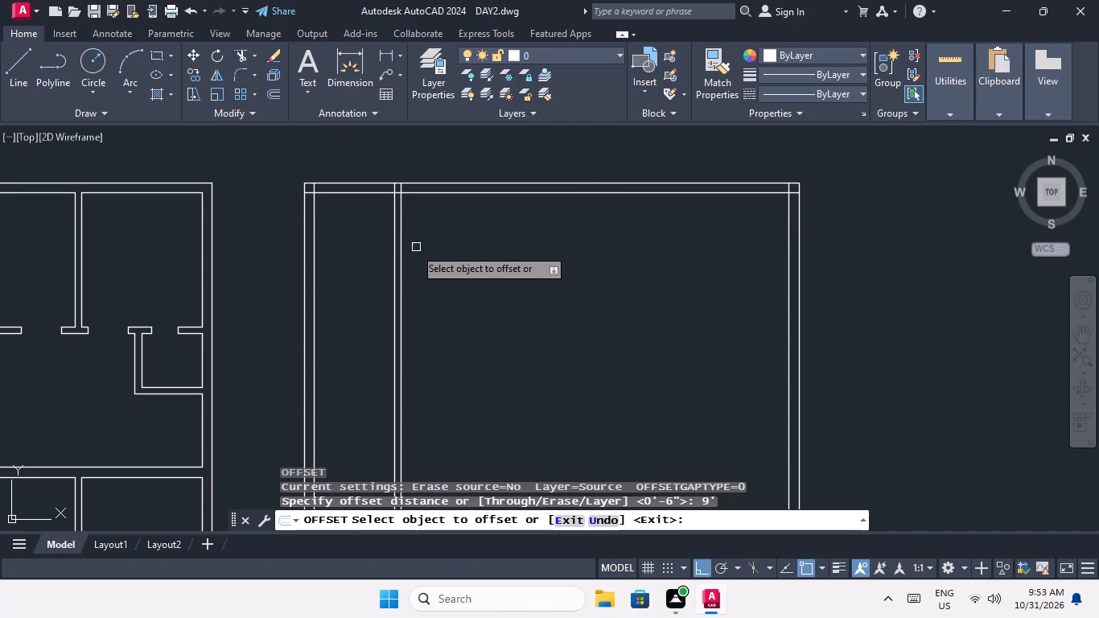
drag(401, 256, 423, 257)
click(468, 257)
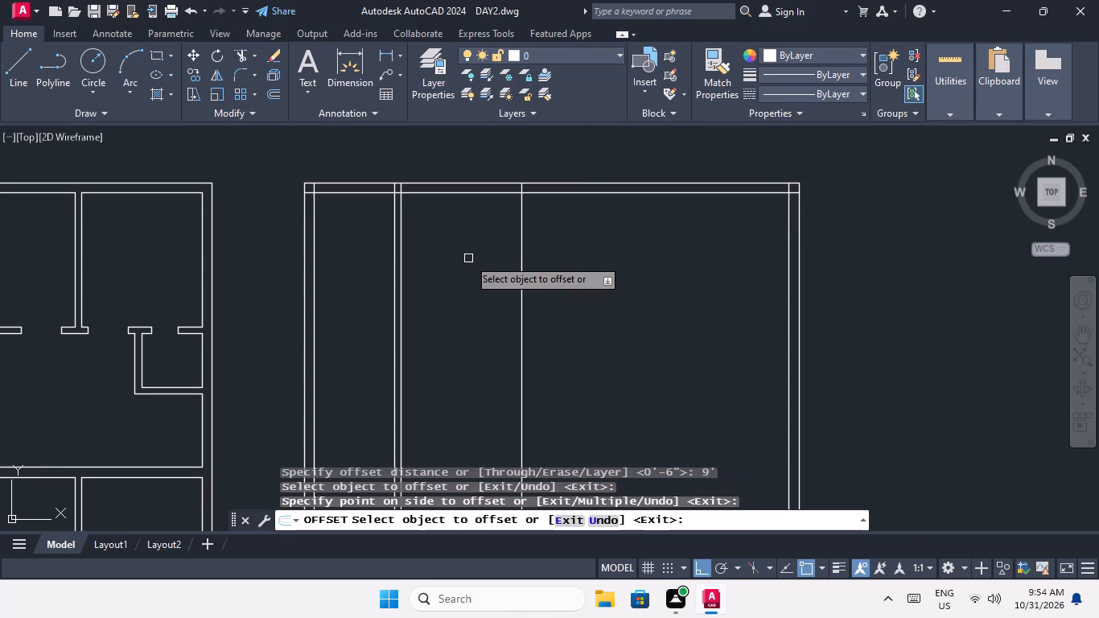
key(Escape)
key(Escape)
key(Escape)
Offset the rightmost interior vertical line 9" to the right, forming the left corridor wall.
key(o)
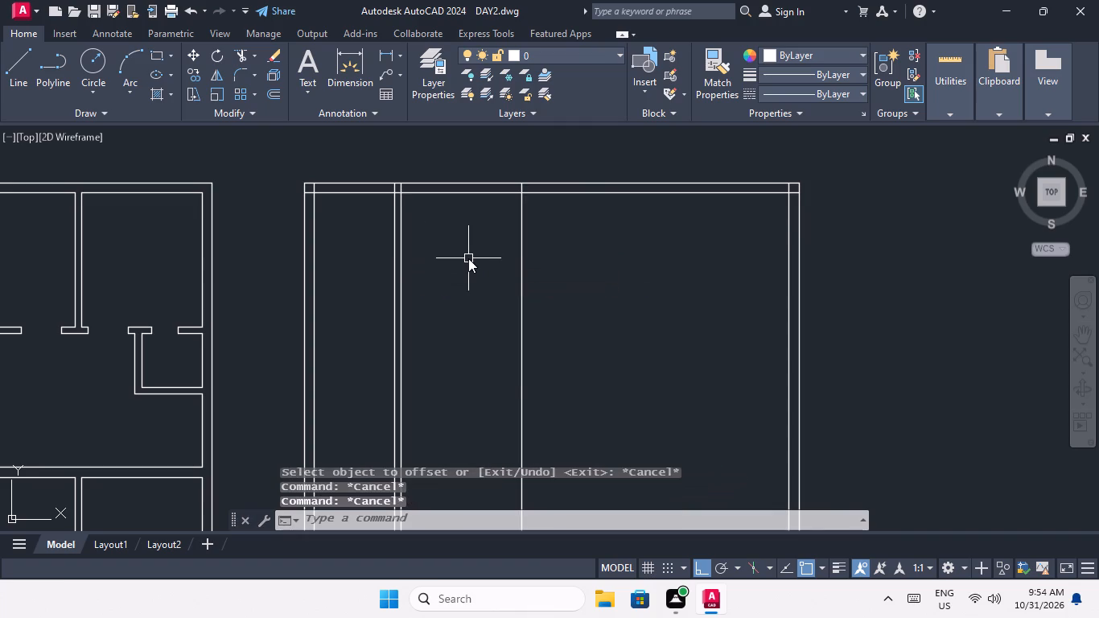
key(Return)
text(9")
key(Return)
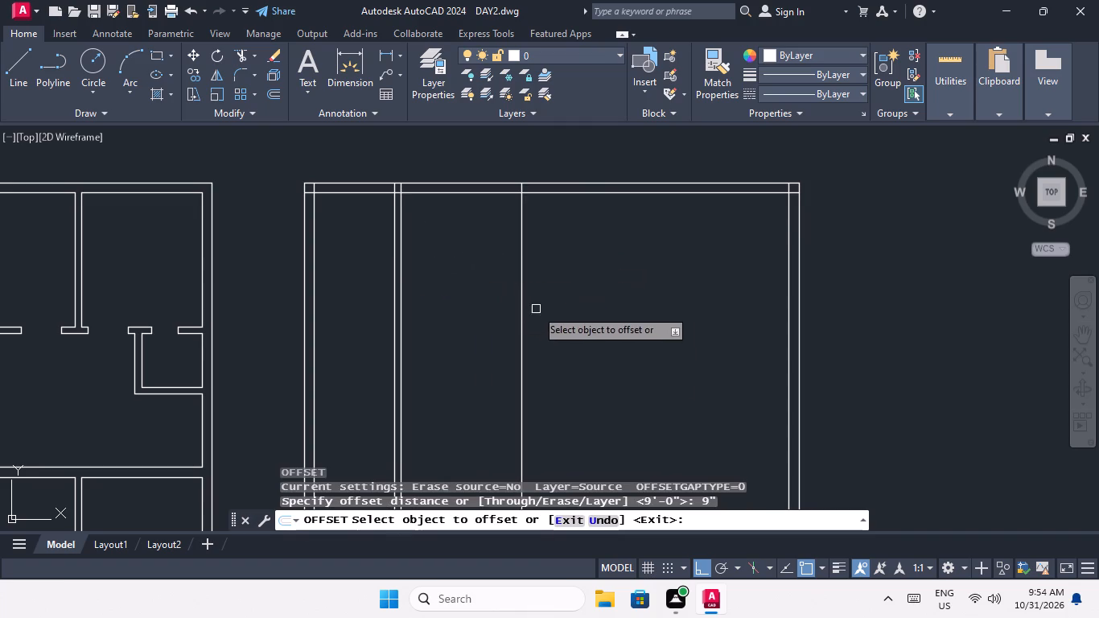
click(522, 272)
click(535, 272)
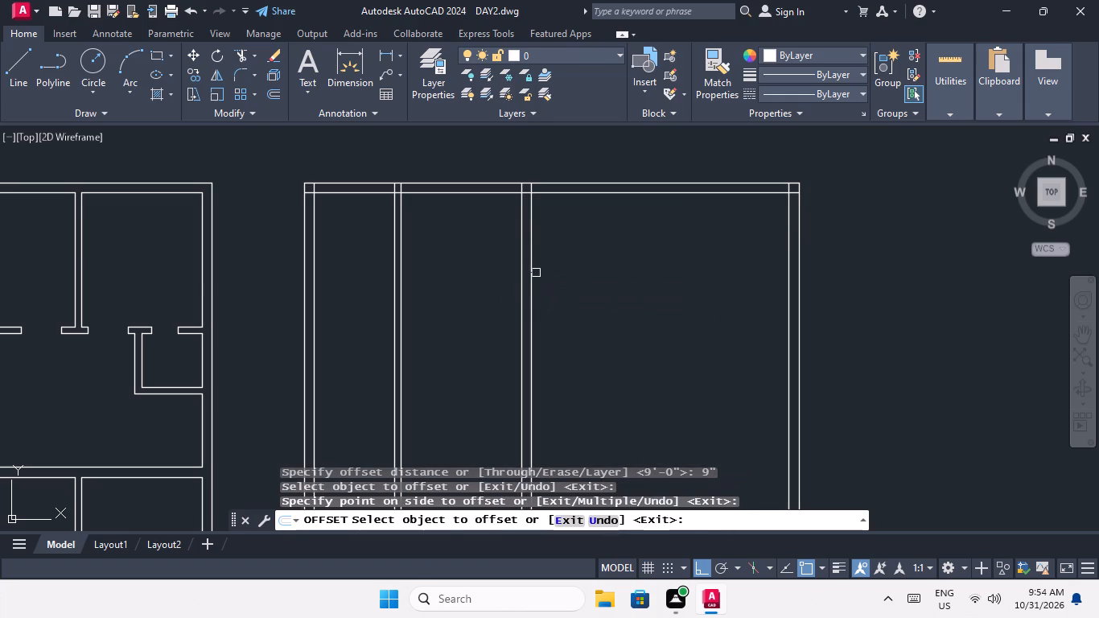
key(Escape)
key(Escape)
scroll(536, 273, down, 1)
key(Escape)
key(Escape)
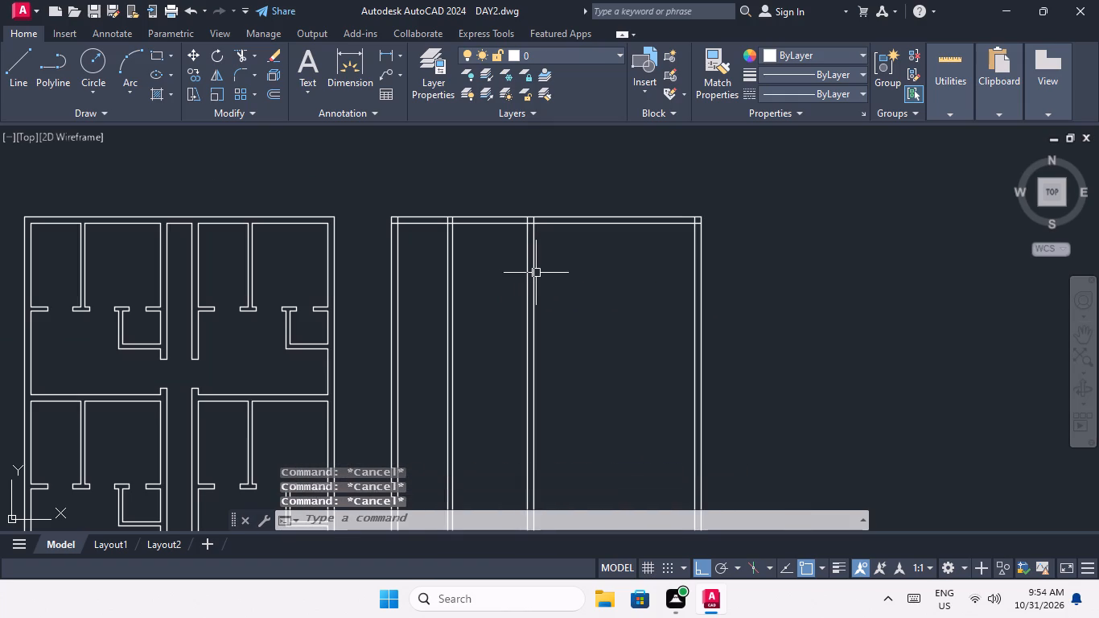
Offset the inner line of the fifth plan's right wall 9' to the left.
key(o)
key(Return)
text(9')
key(Return)
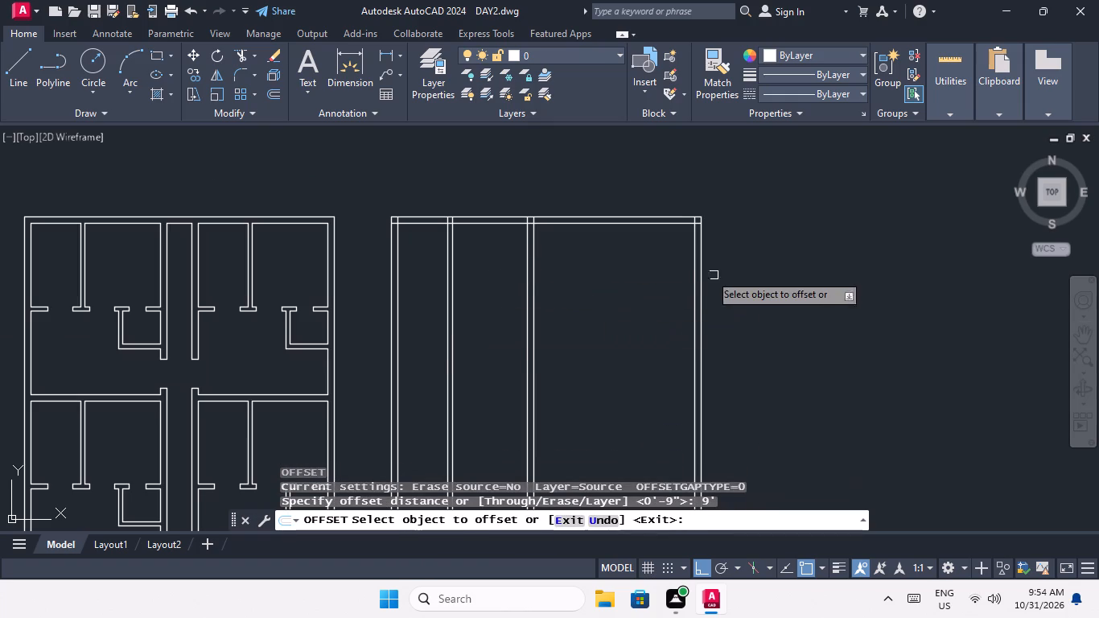
scroll(690, 266, up, 1)
drag(695, 253, 640, 296)
click(606, 320)
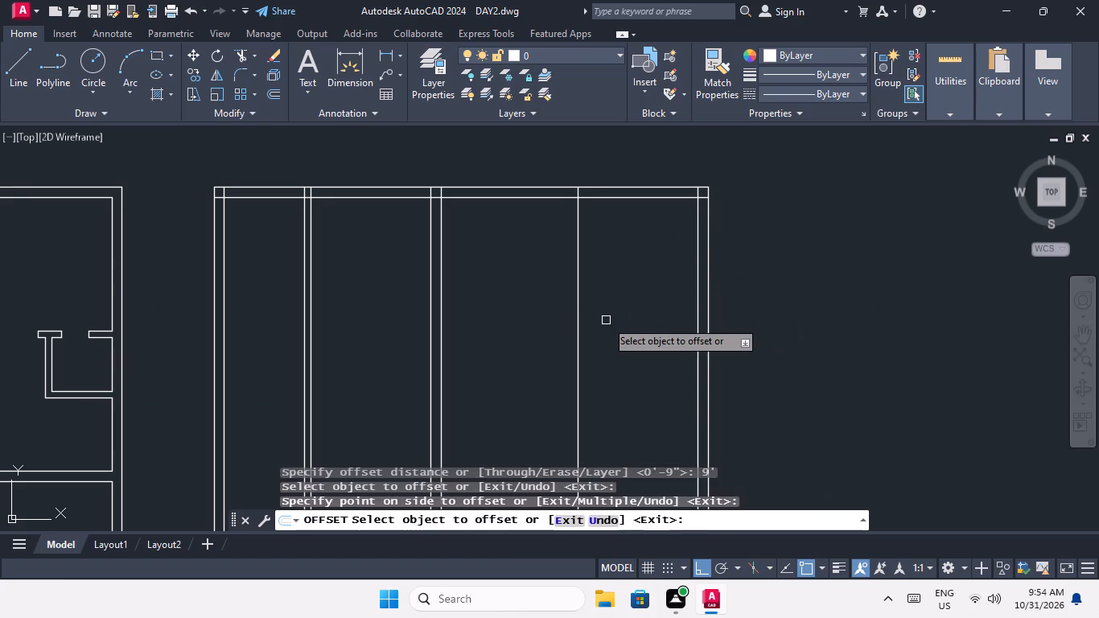
key(Escape)
key(Escape)
Offset the vertical line nearest the right wall 6" to the left, forming the second partition wall.
key(o)
key(Return)
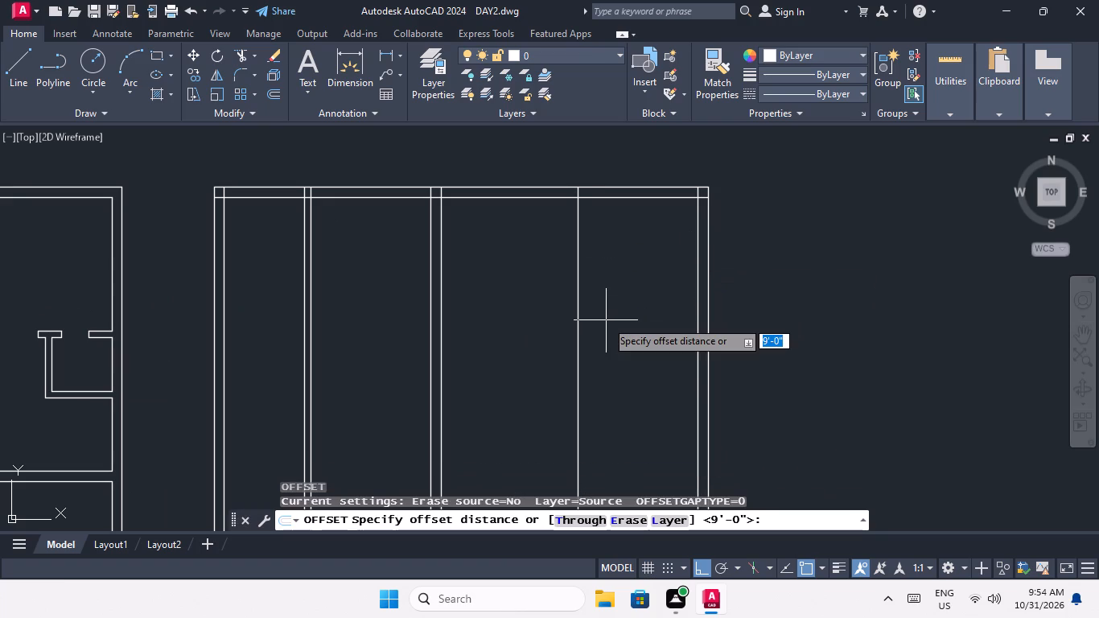
text(6")
key(Return)
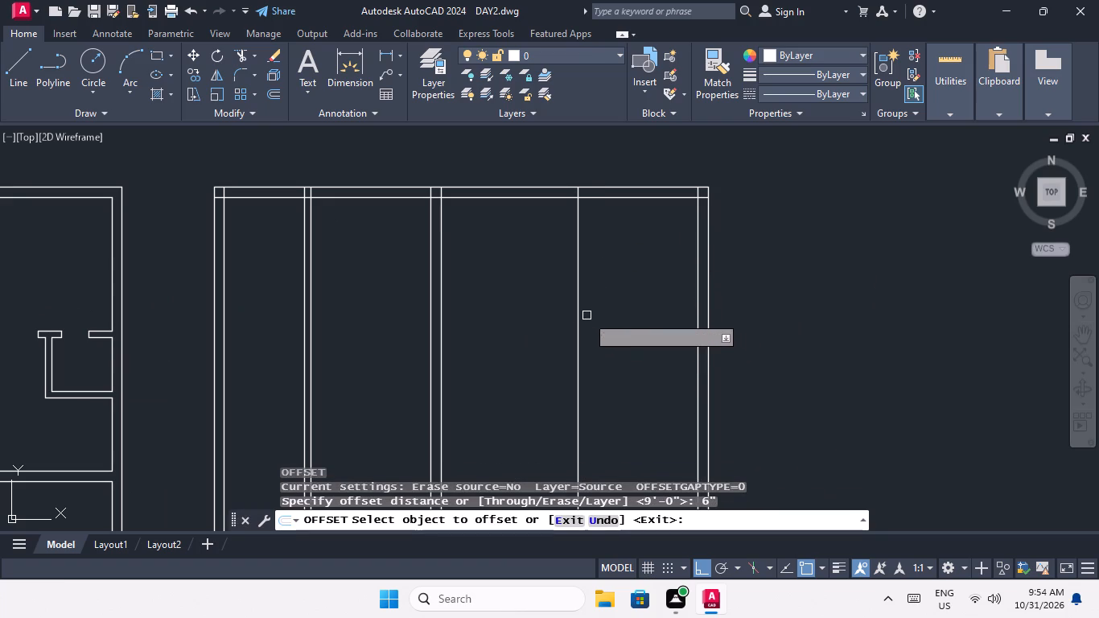
drag(577, 303, 564, 315)
click(472, 361)
key(Escape)
key(Escape)
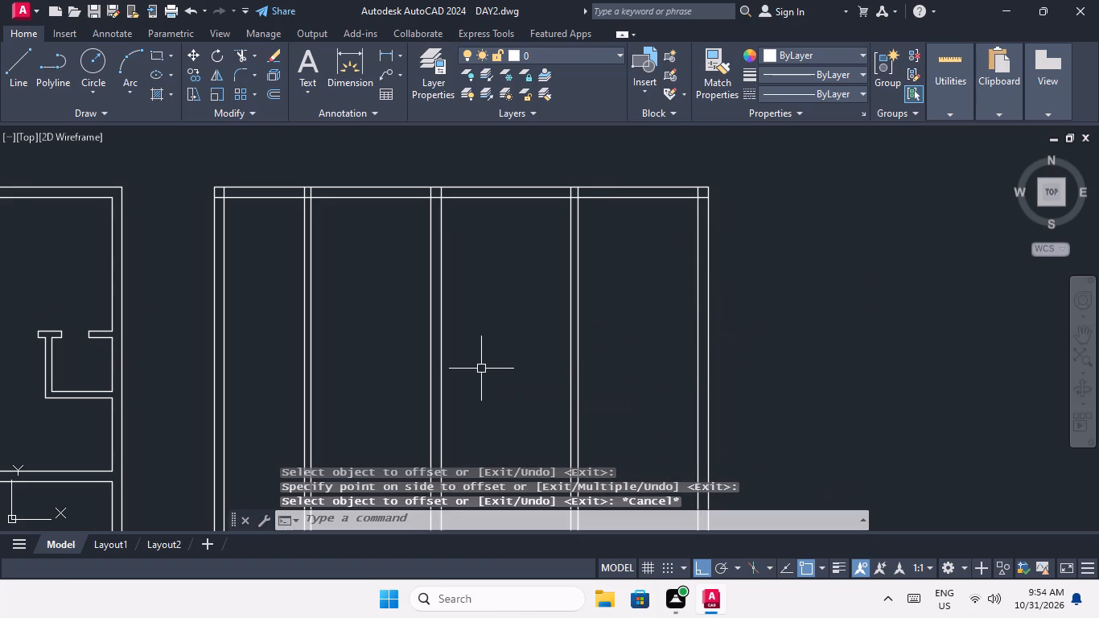
Offset the left line of the second 6" partition wall 6' to the left.
key(o)
key(Return)
text(6')
key(Return)
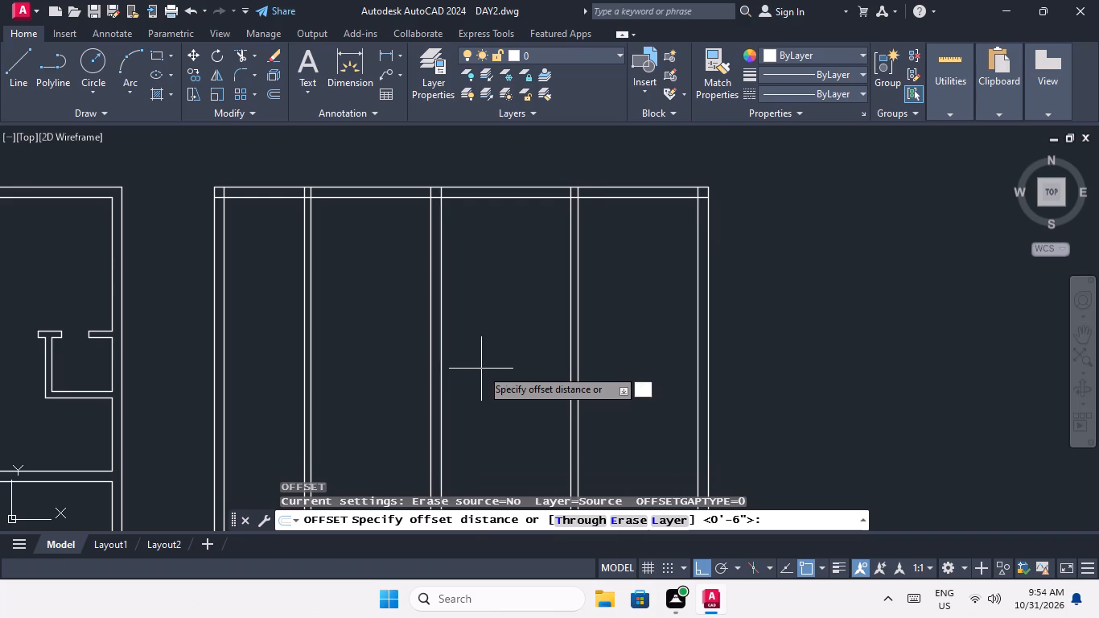
drag(571, 310, 528, 336)
click(488, 359)
key(Escape)
key(Escape)
Offset the vertical line left of the second partition 9" to the left, forming the right corridor wall.
key(o)
key(Return)
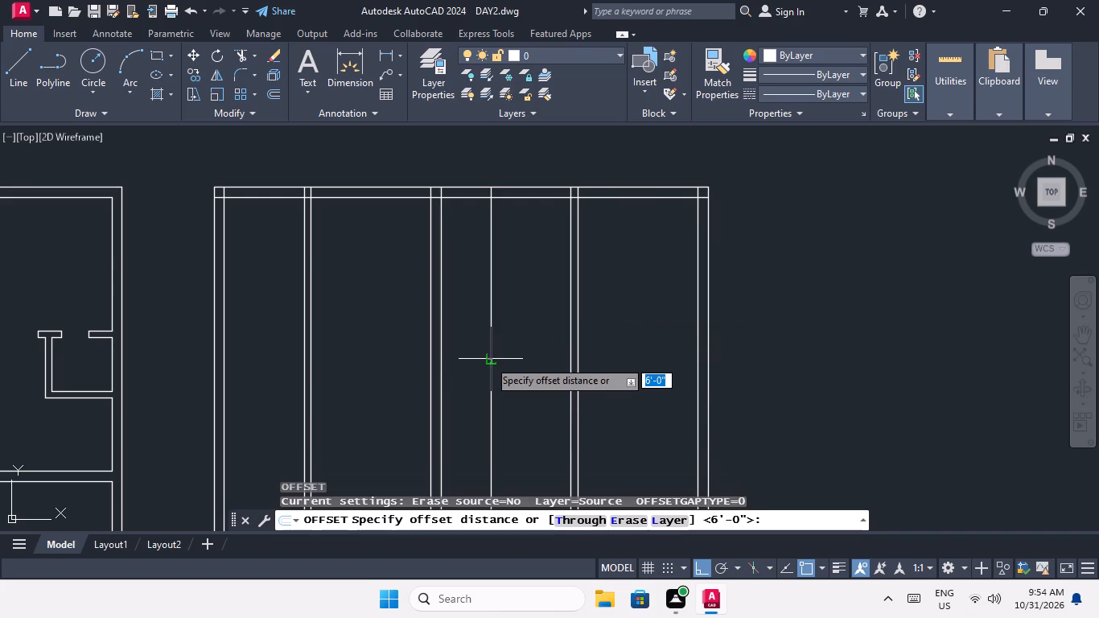
text(9")
key(Return)
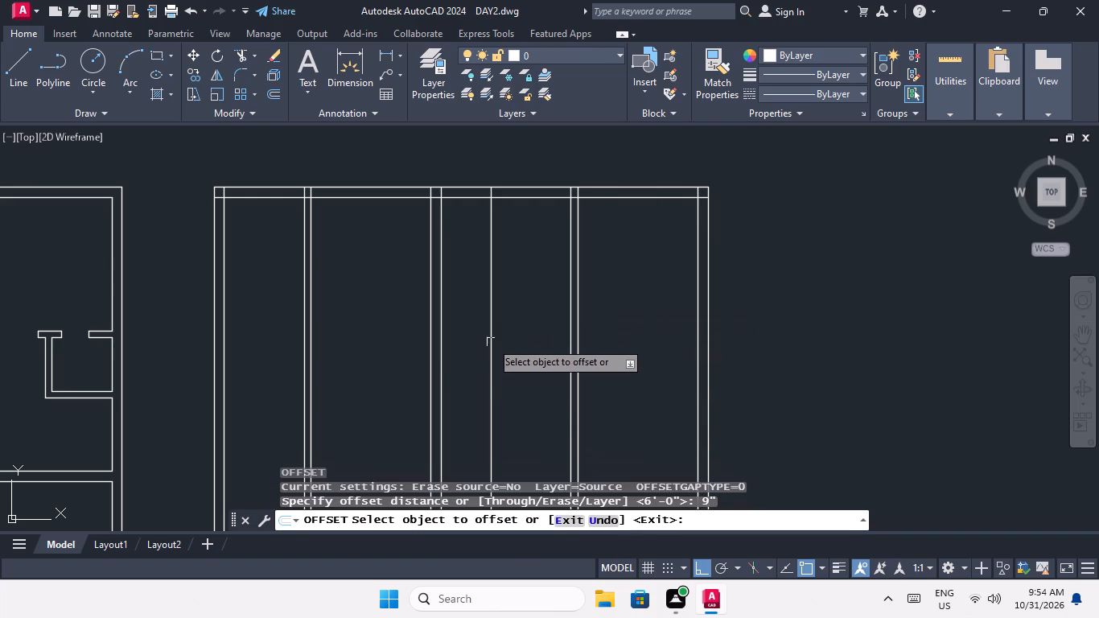
drag(491, 336, 482, 349)
click(464, 364)
key(Escape)
key(Escape)
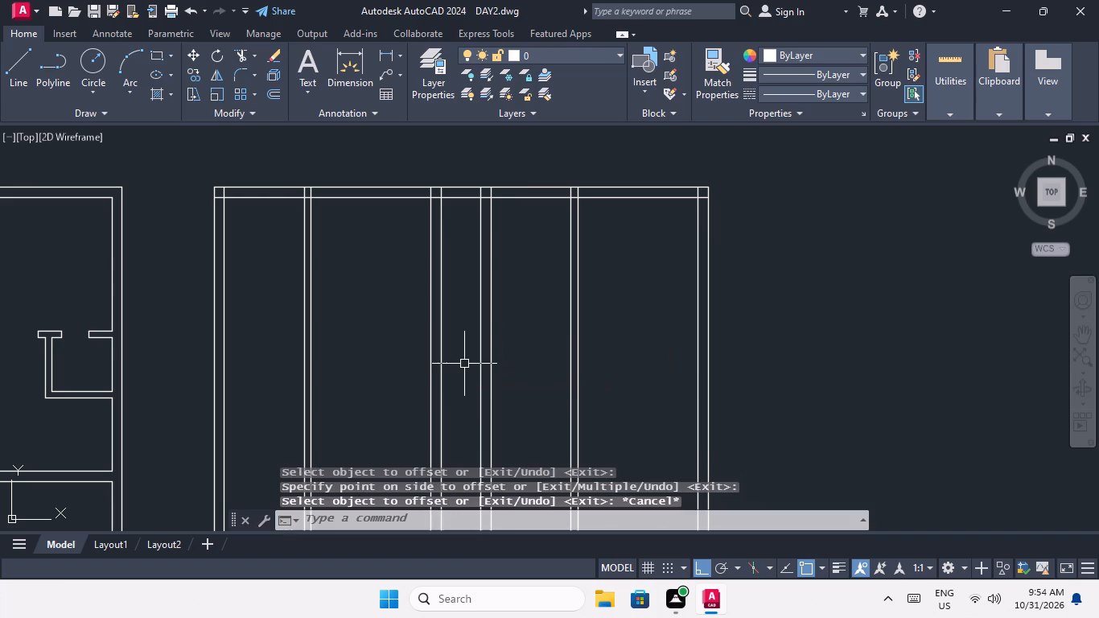
Save the drawing.
key(ctrl+s)
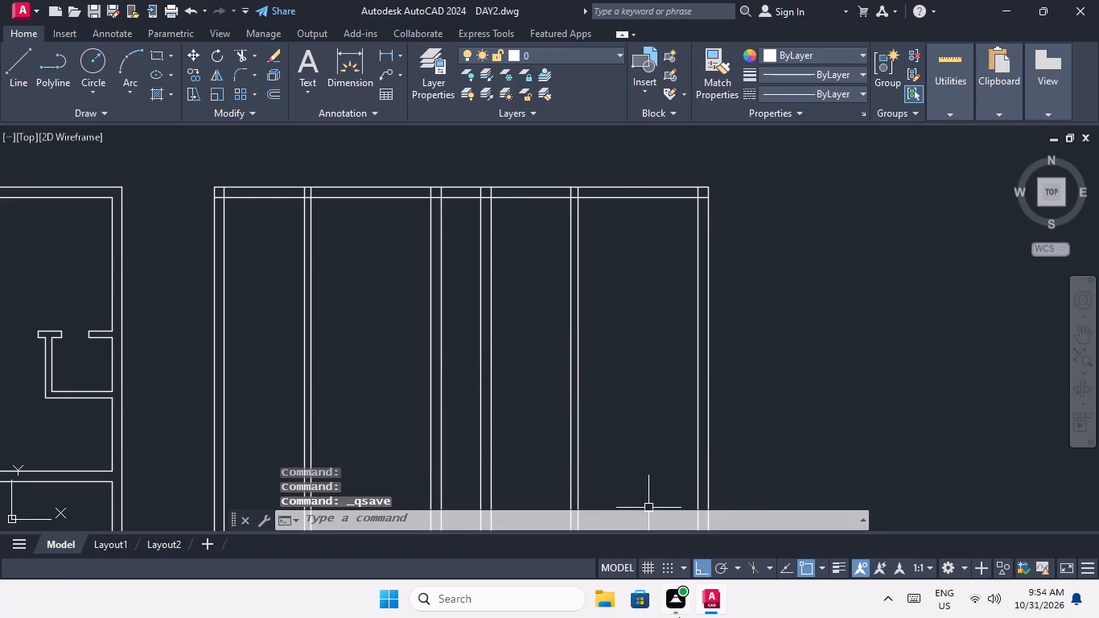
Open the computer's power options.
click(391, 607)
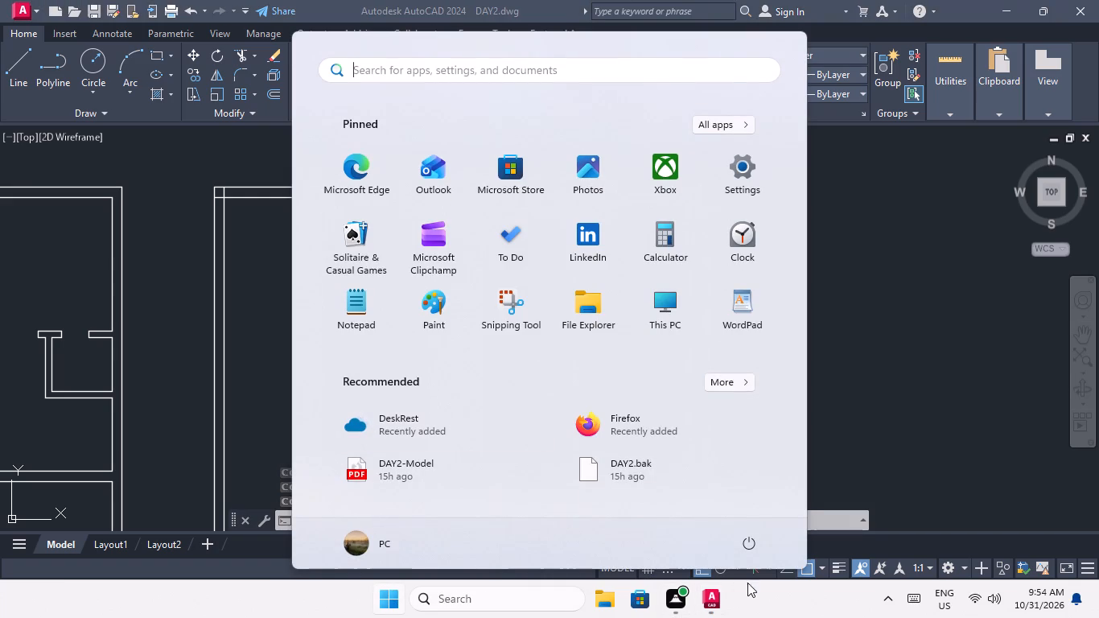
click(752, 547)
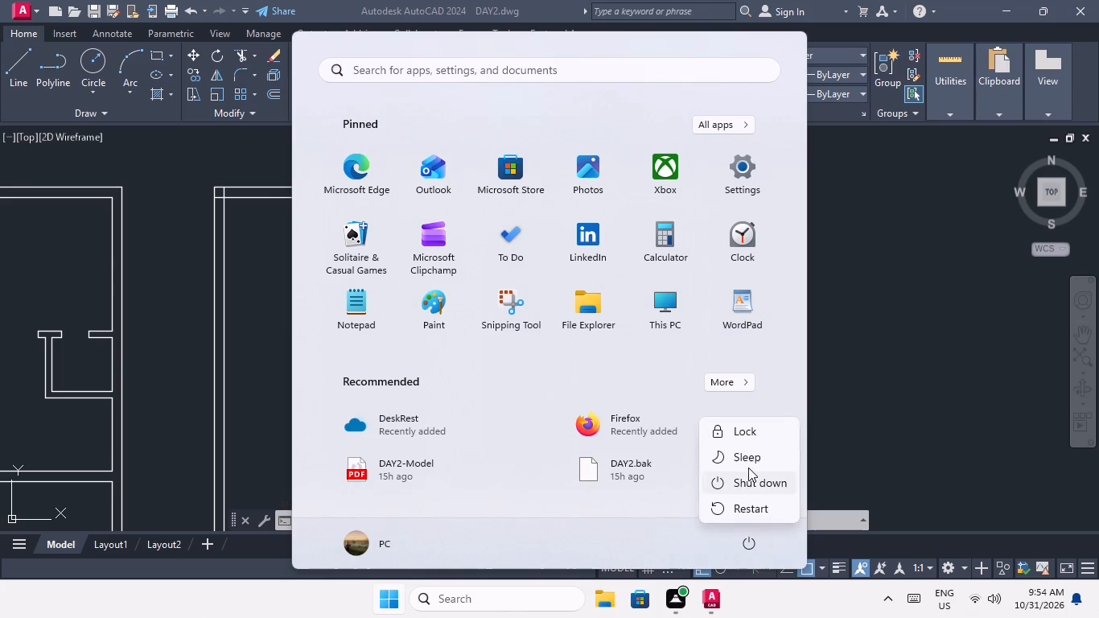
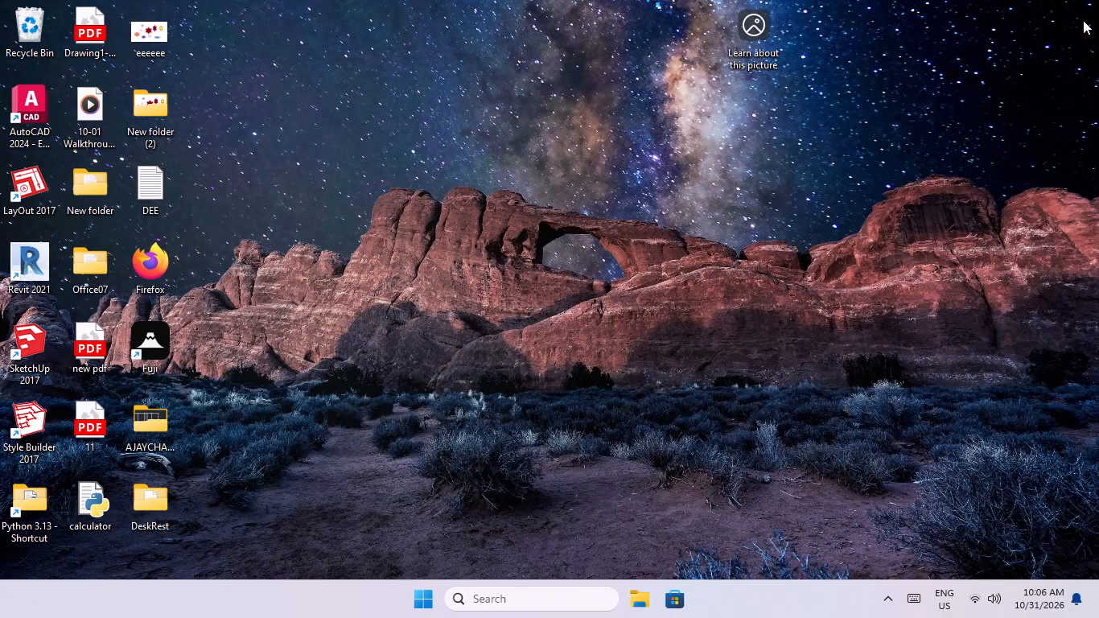
Launch the Fuji application from its desktop shortcut.
double_click(152, 346)
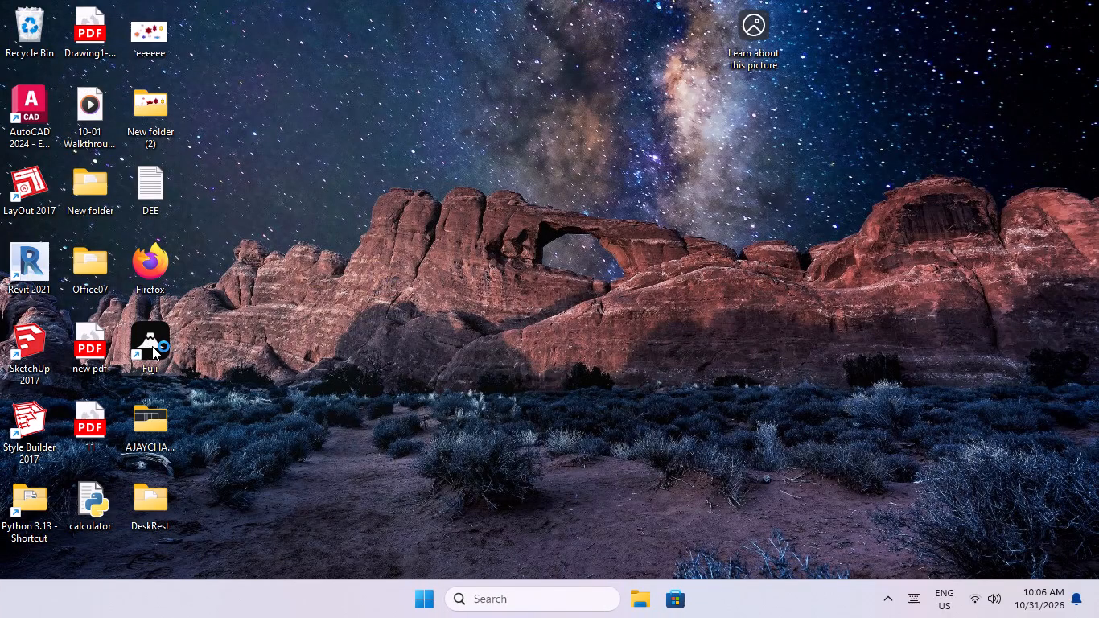
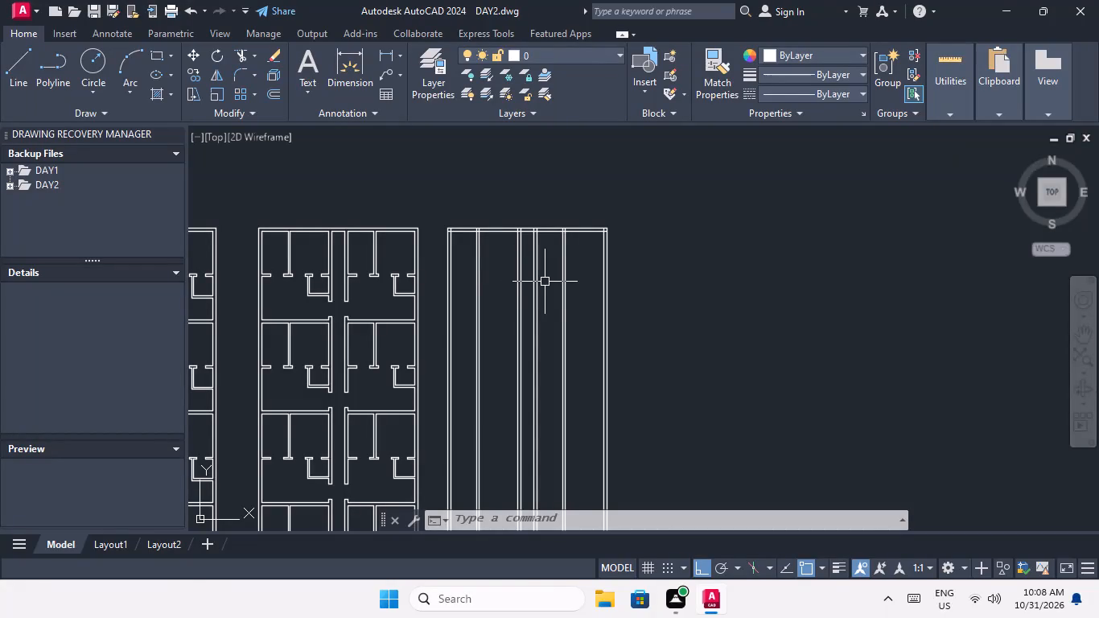
Offset the fifth plan's inner top wall line 10' downward to place the first horizontal interior wall line.
key(o)
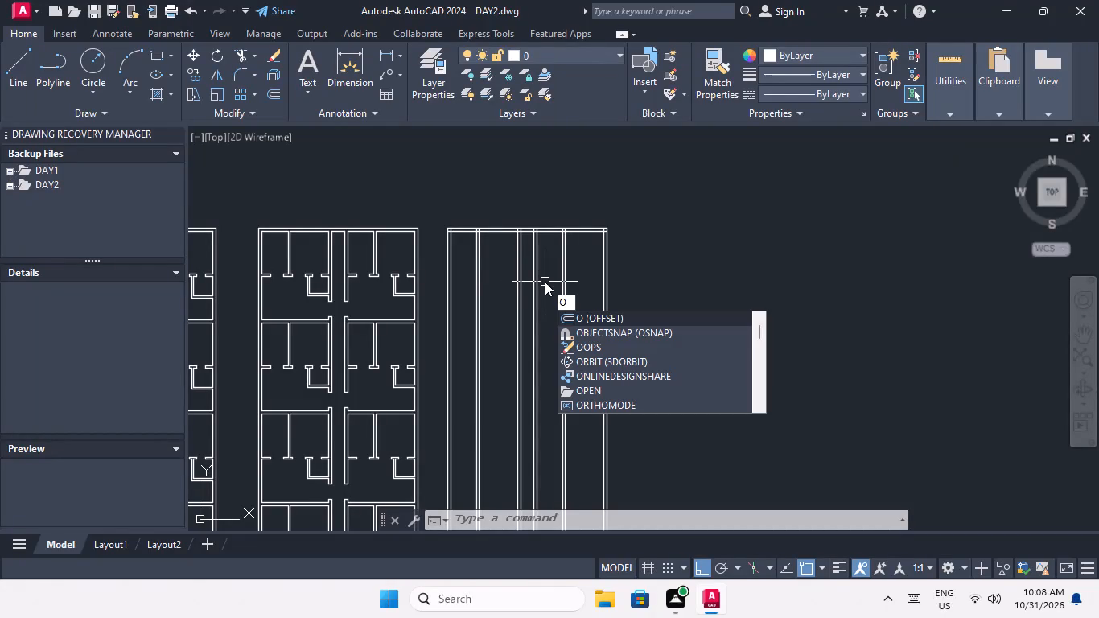
key(Return)
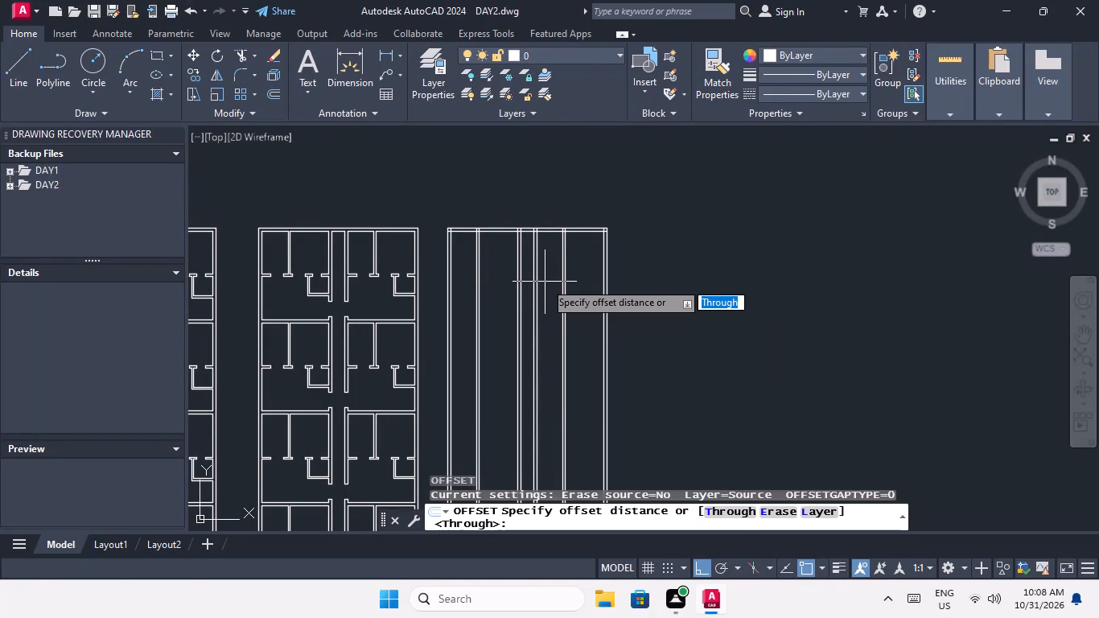
text(10')
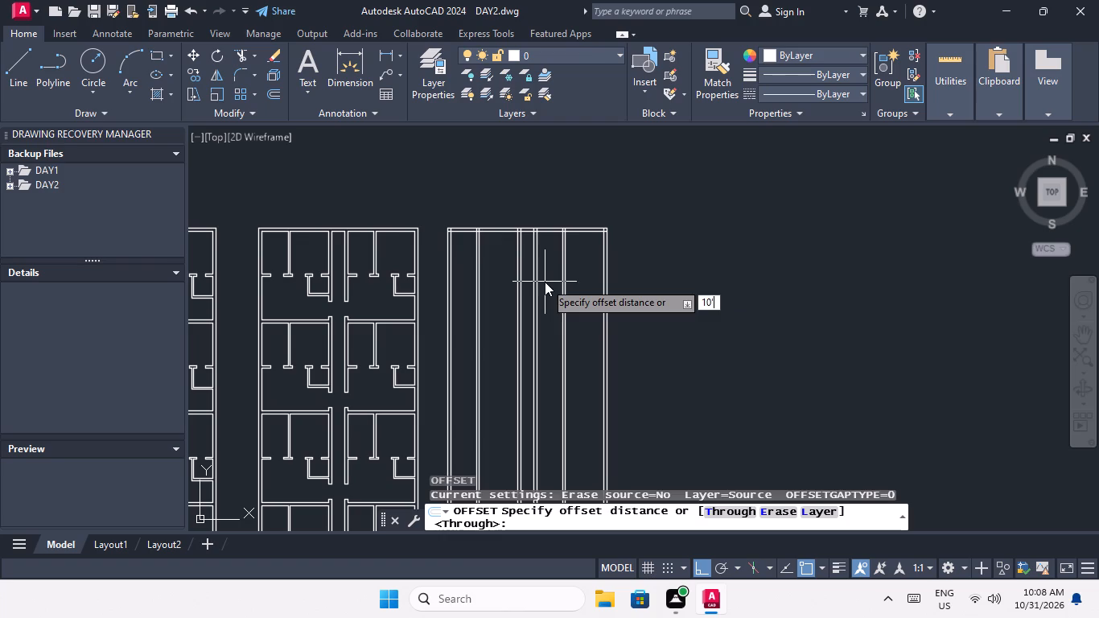
key(Return)
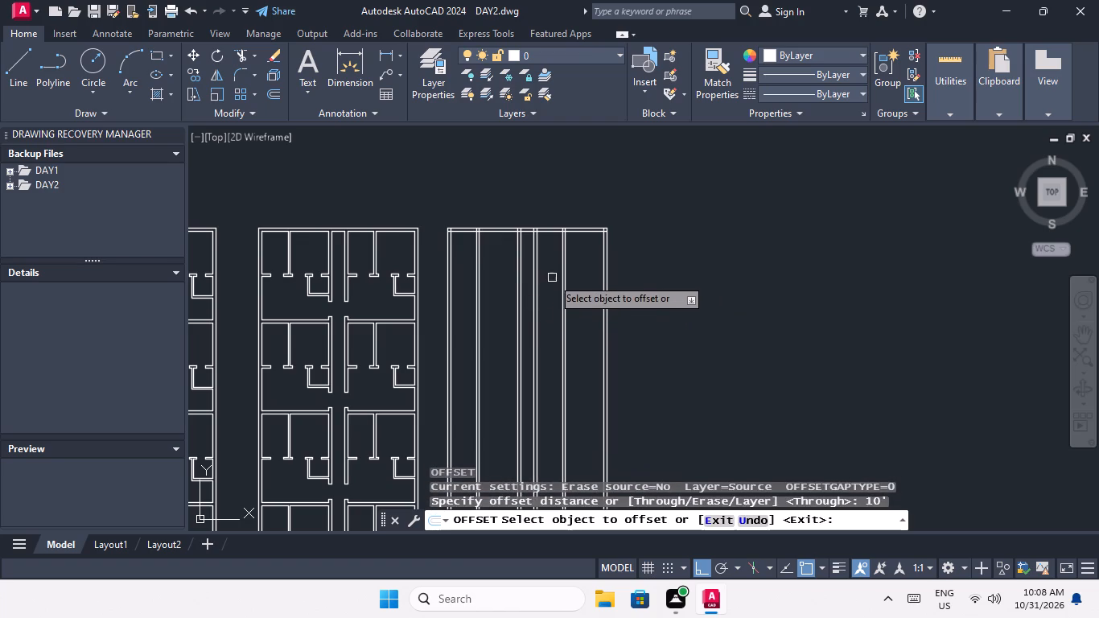
scroll(583, 241, up, 2)
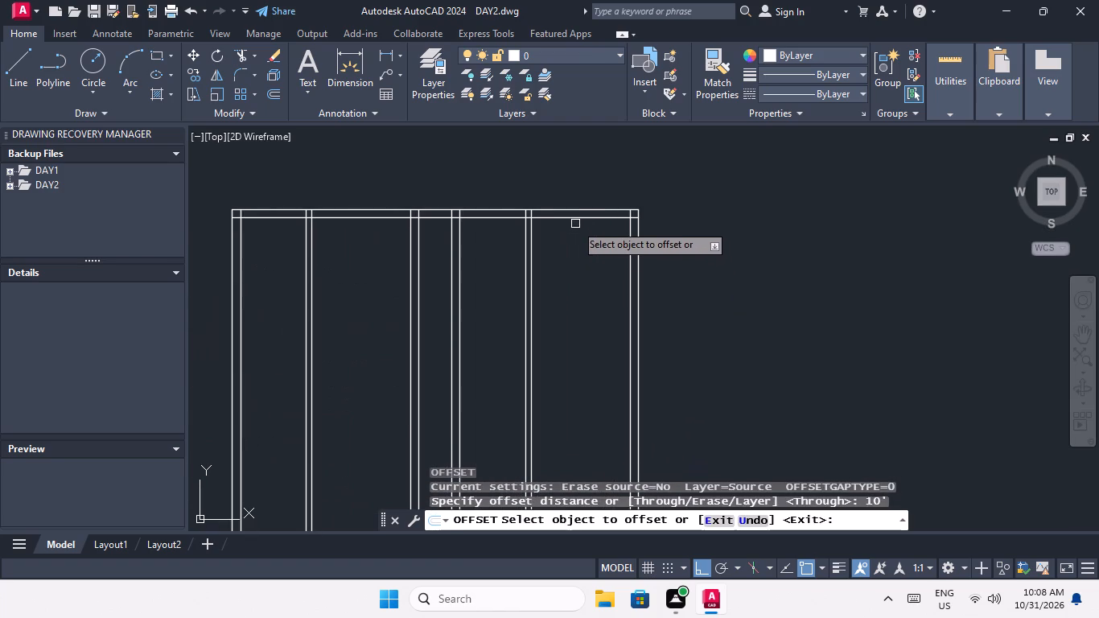
drag(575, 219, 572, 245)
click(573, 279)
scroll(572, 260, down, 2)
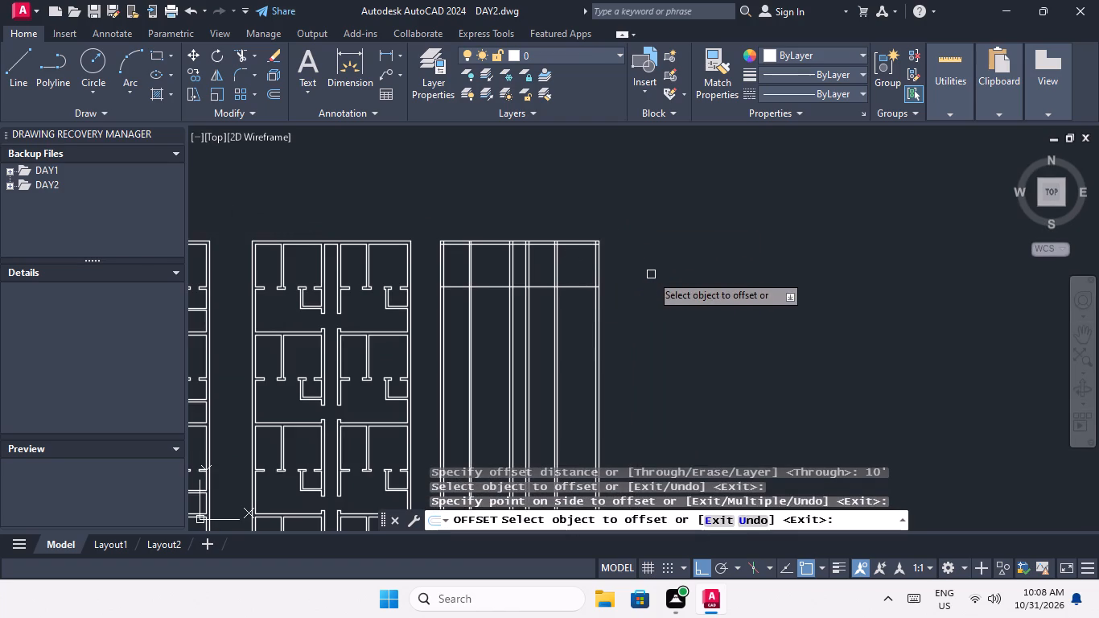
key(Escape)
key(Escape)
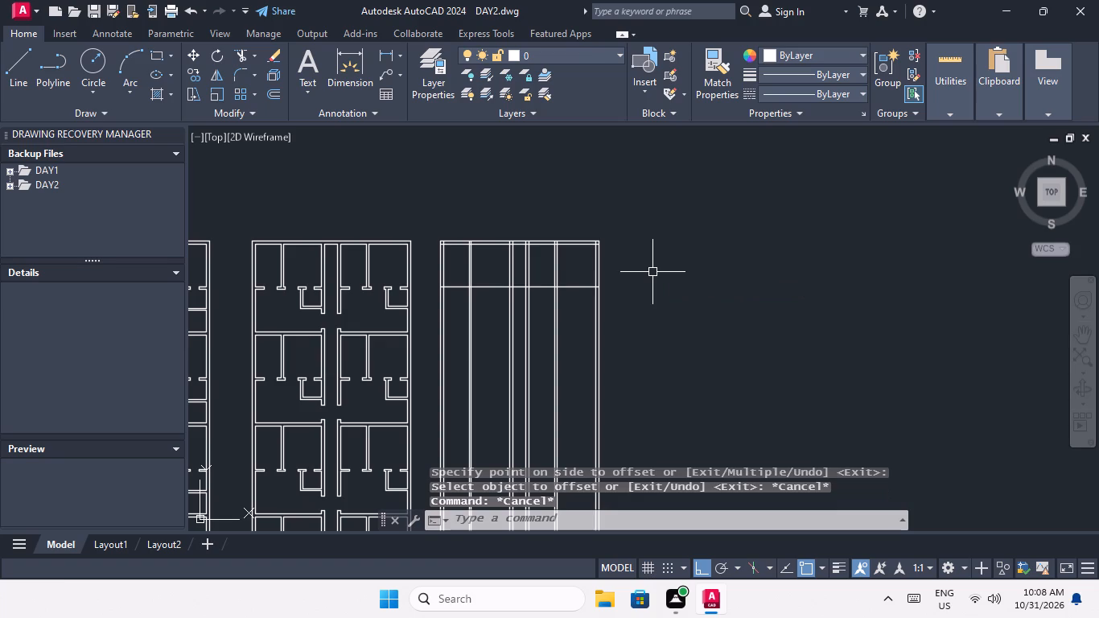
Offset the new horizontal wall line 6" downward to give the first cross wall its thickness.
key(o)
key(Return)
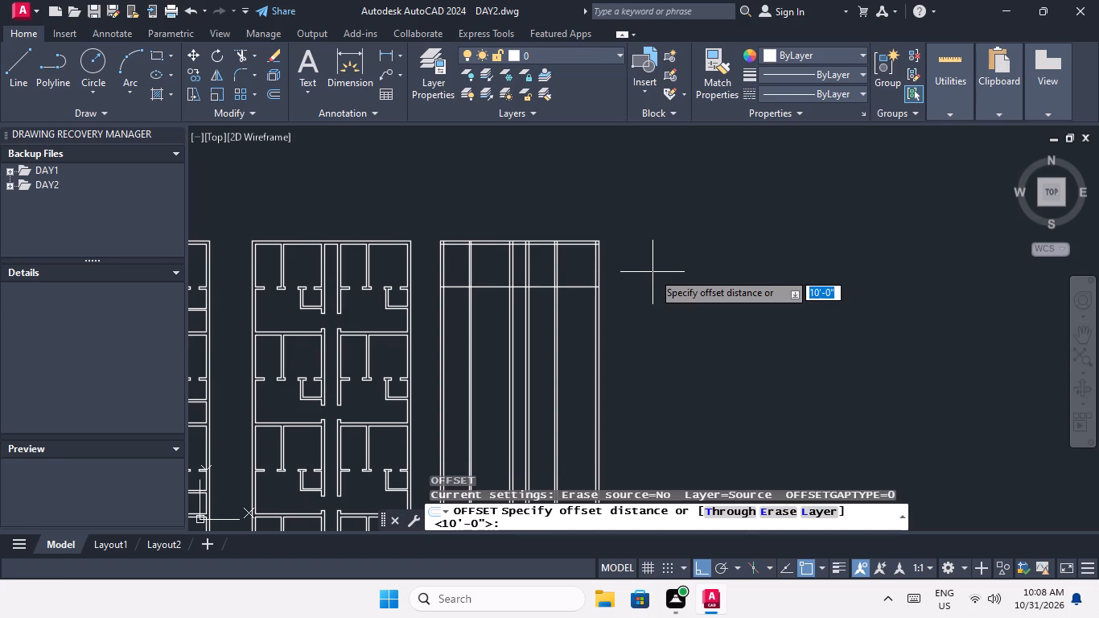
text(6")
key(Return)
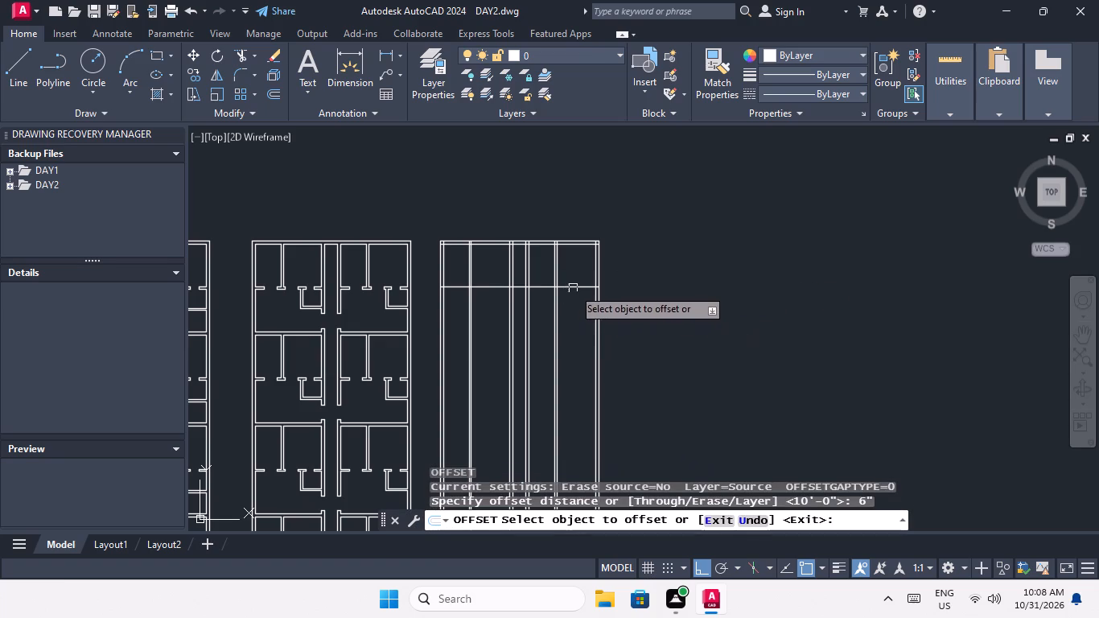
drag(574, 287, 572, 310)
click(570, 326)
key(Escape)
key(Escape)
key(Escape)
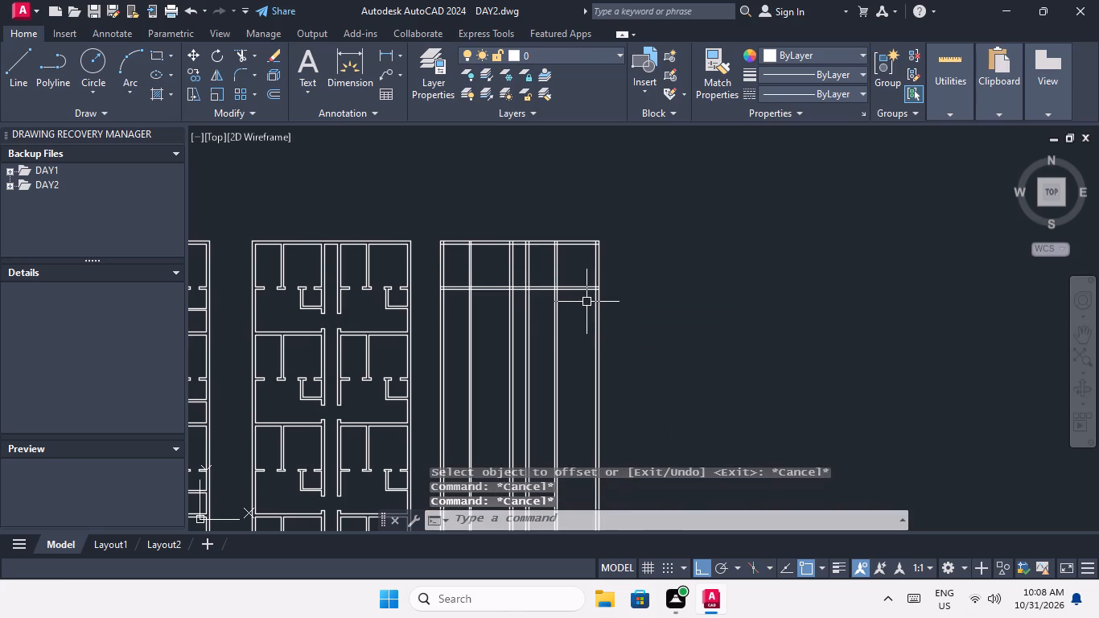
Offset the lower line of the first 6" cross wall 10' downward to start the second cross wall.
key(o)
key(Return)
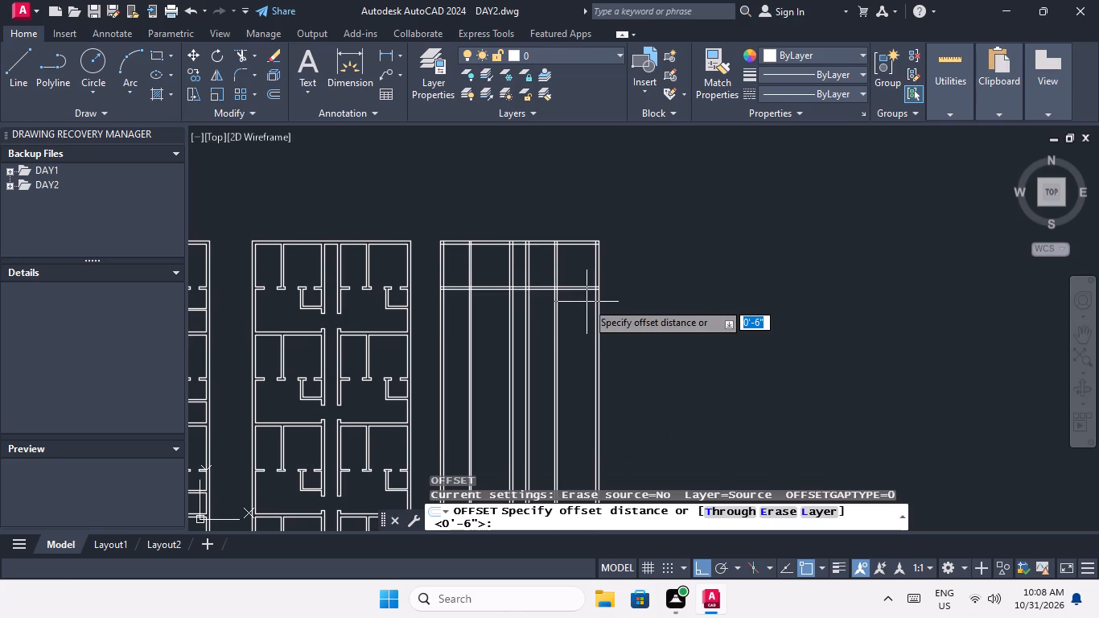
text(10)
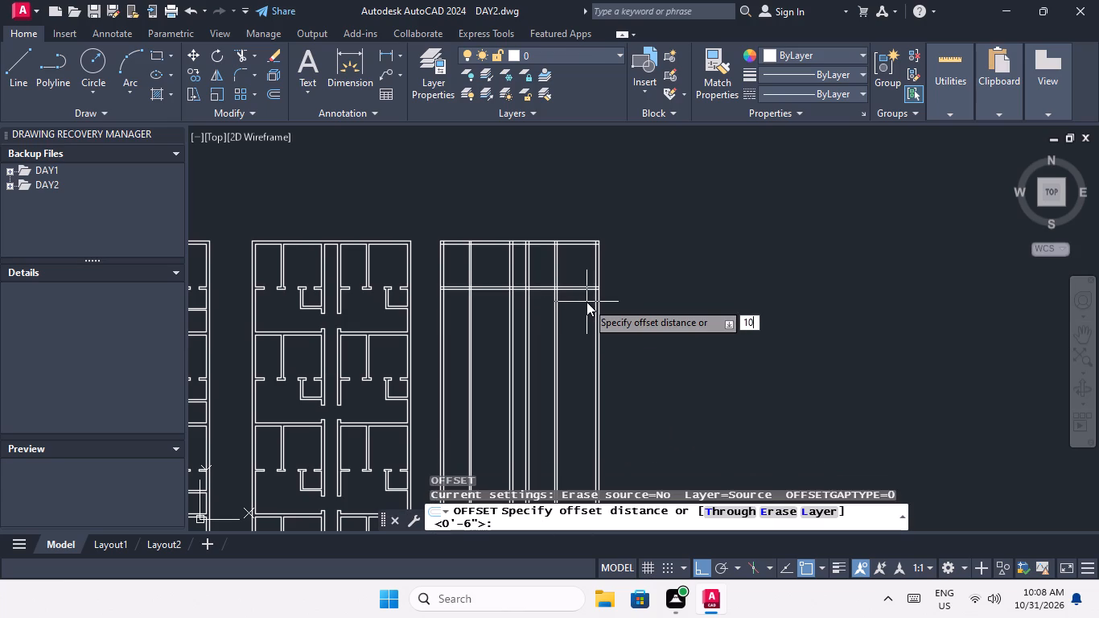
key(apostrophe)
key(Return)
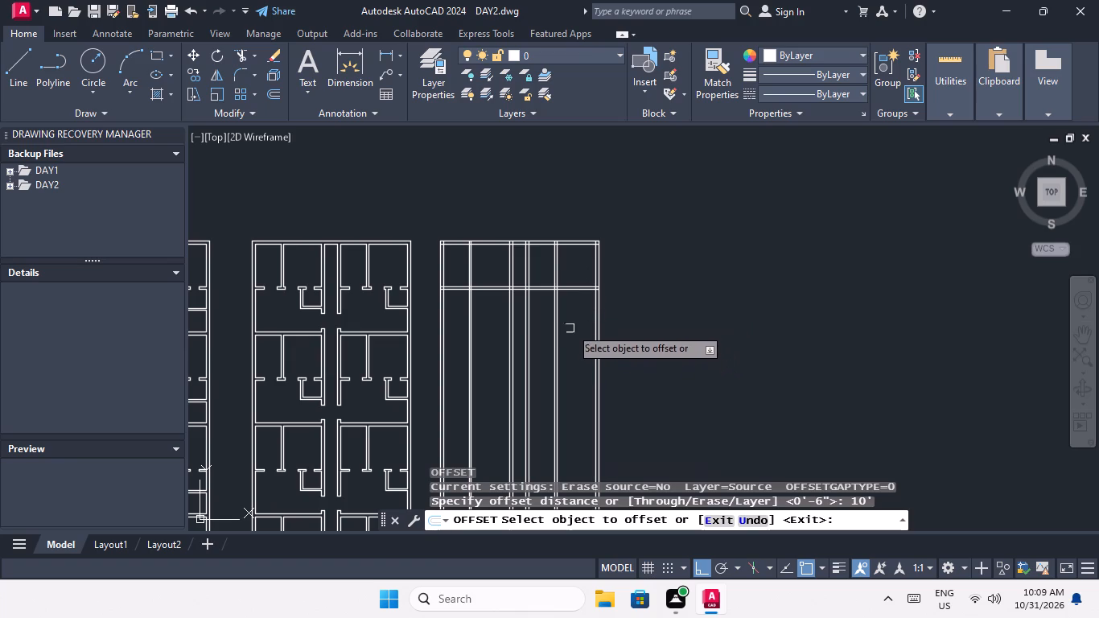
scroll(577, 313, up, 3)
drag(573, 216, 573, 235)
click(576, 260)
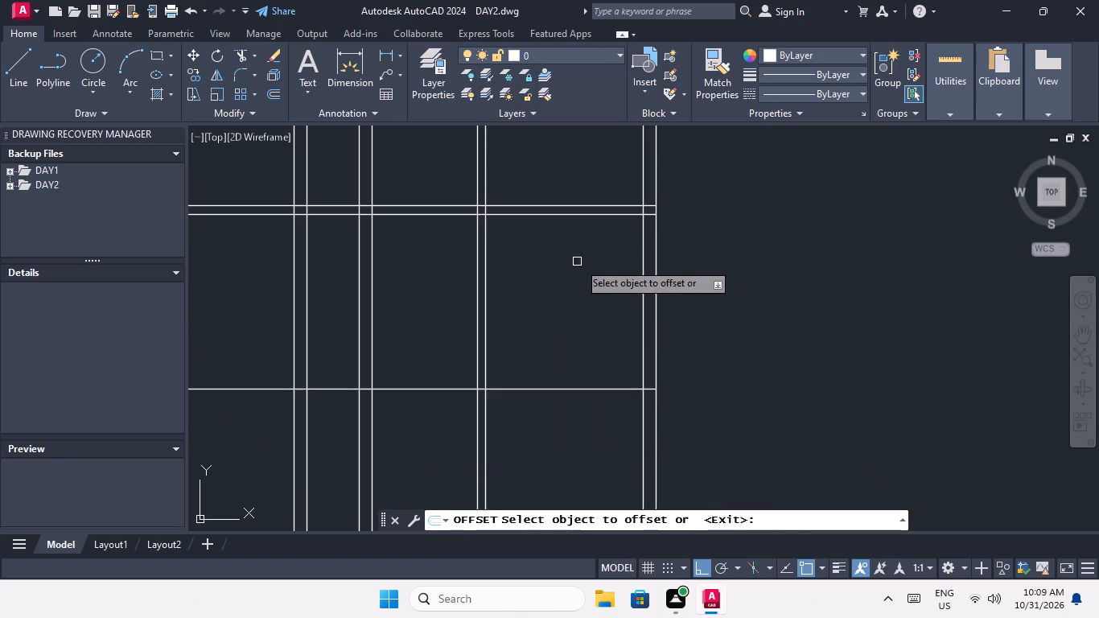
scroll(578, 255, down, 2)
middle_drag(655, 282, 644, 225)
scroll(648, 224, down, 2)
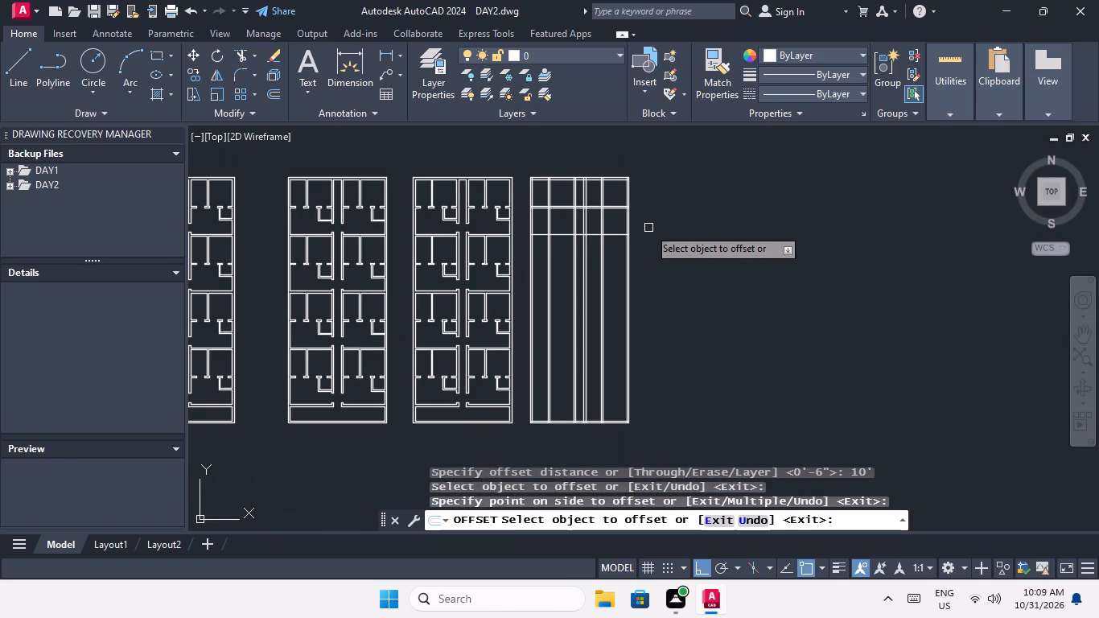
key(Escape)
key(Escape)
key(Escape)
Offset the second cross wall's line 9" downward to give that wall its thickness.
key(o)
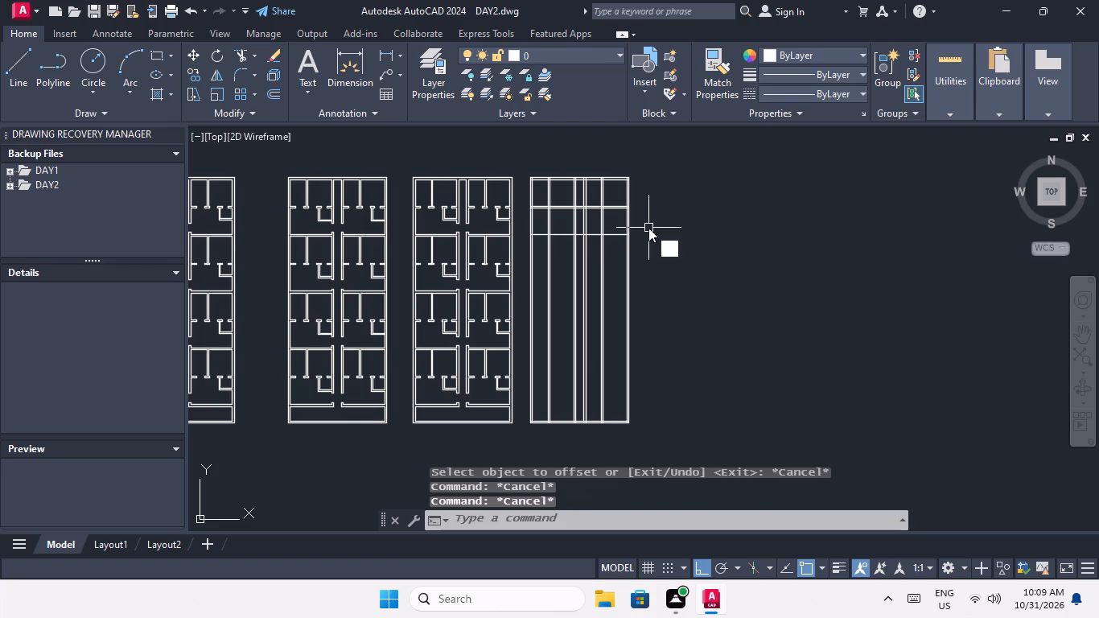
key(Return)
text(9")
key(Return)
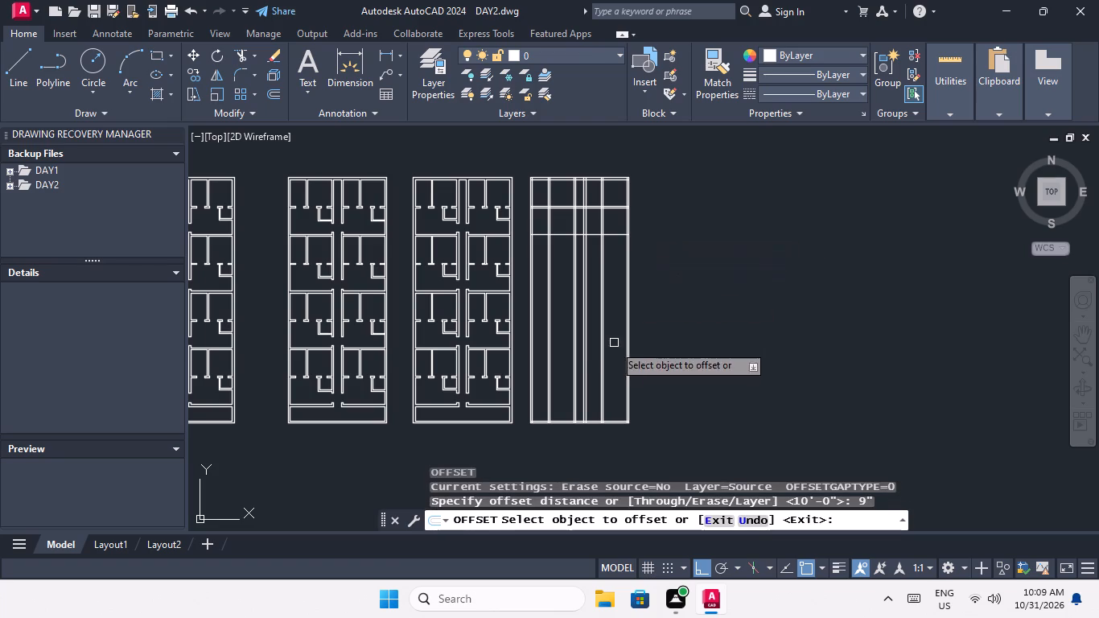
scroll(604, 239, up, 3)
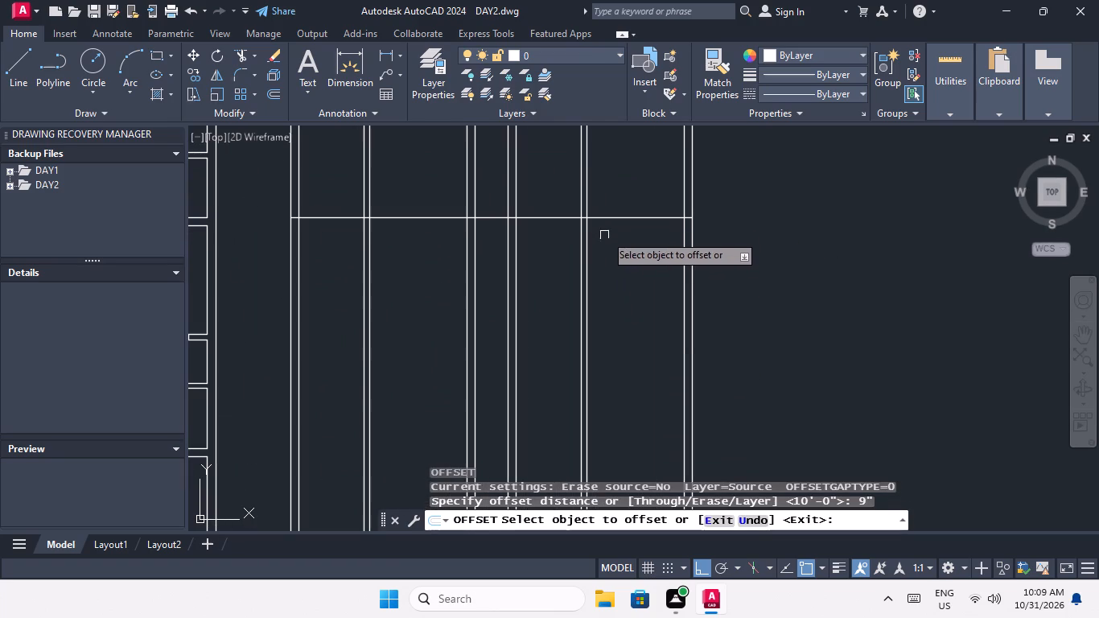
drag(617, 219, 621, 236)
click(624, 251)
scroll(616, 218, down, 4)
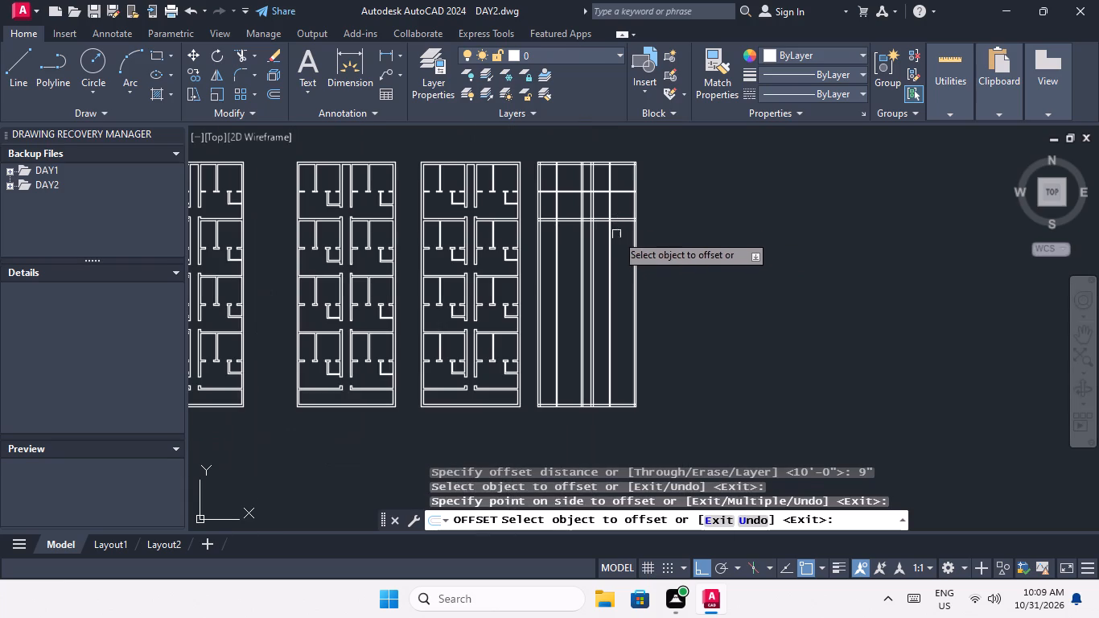
key(Escape)
key(Escape)
key(Escape)
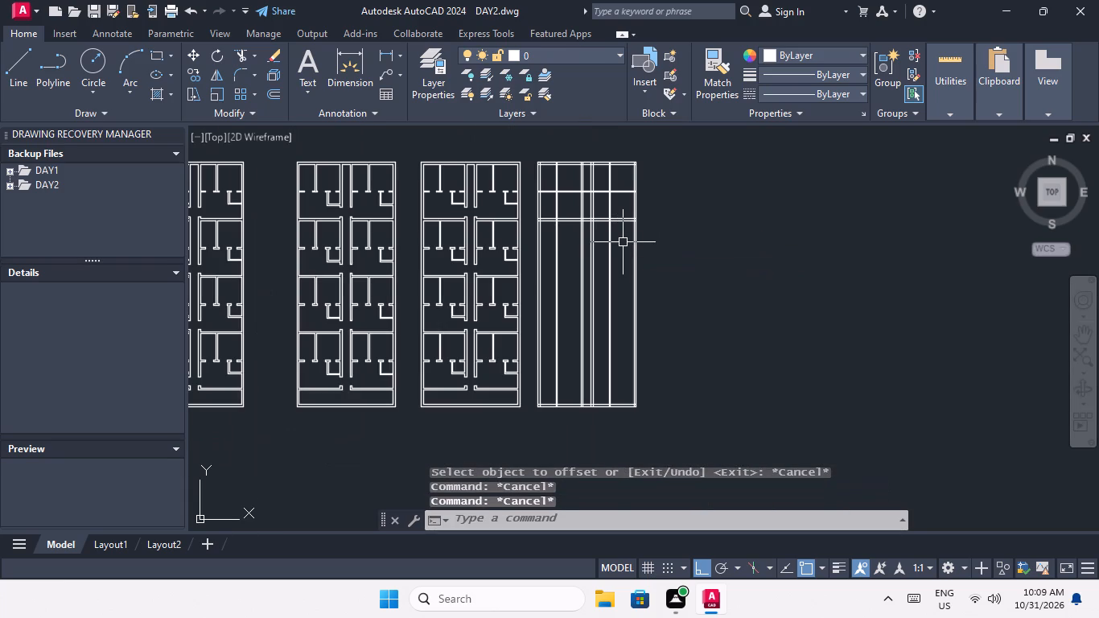
Offset the lower line of the 9" cross wall 10' downward to start the third cross wall.
key(o)
key(Return)
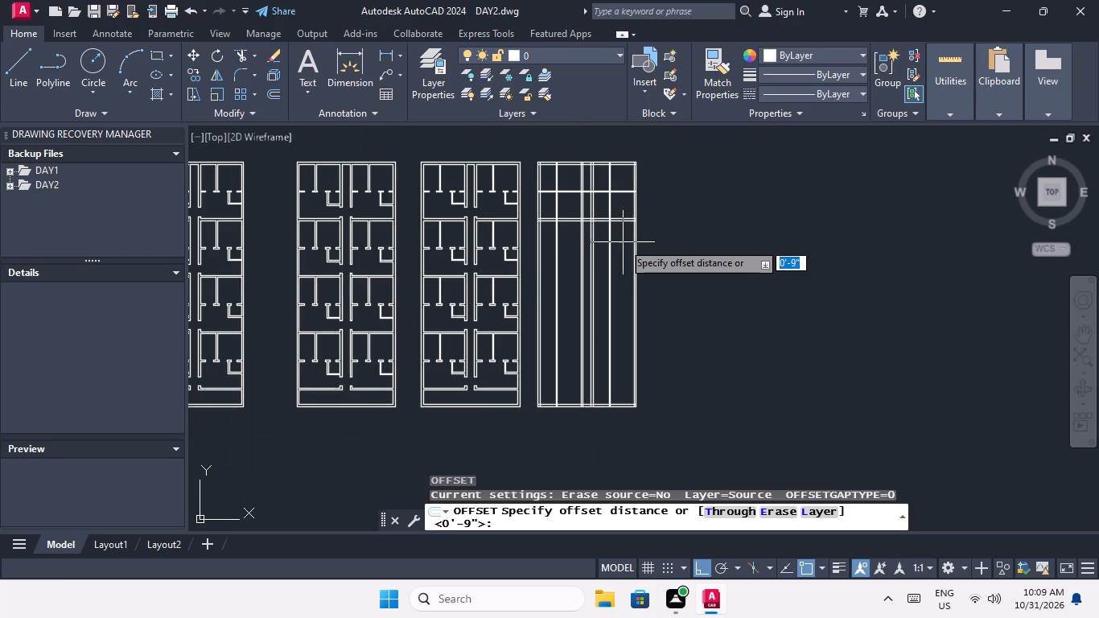
text(10')
key(Return)
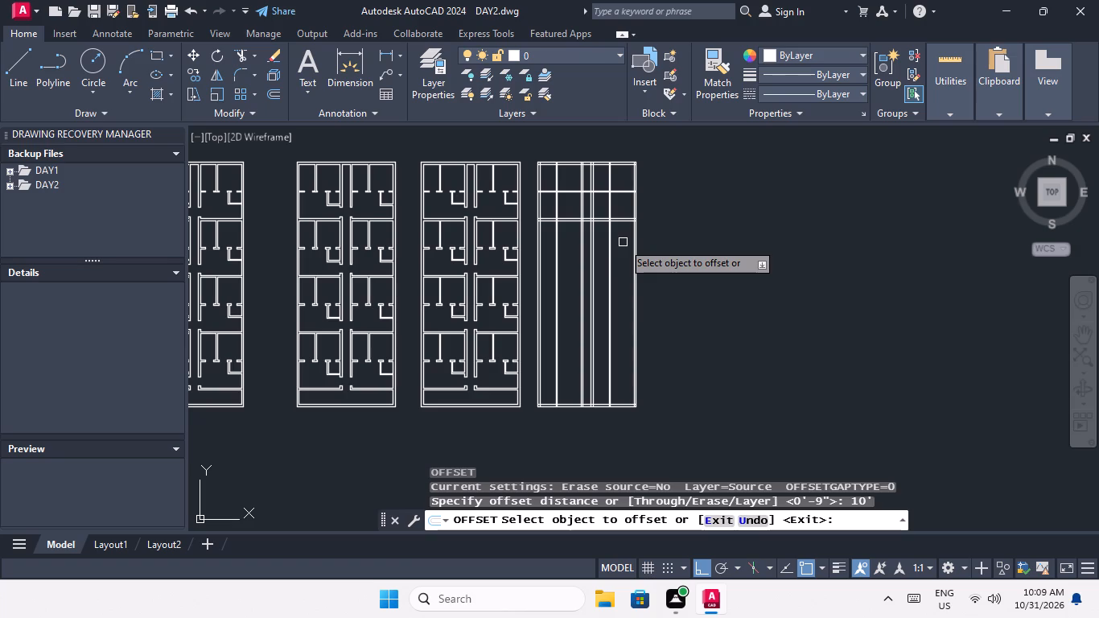
scroll(611, 225, up, 1)
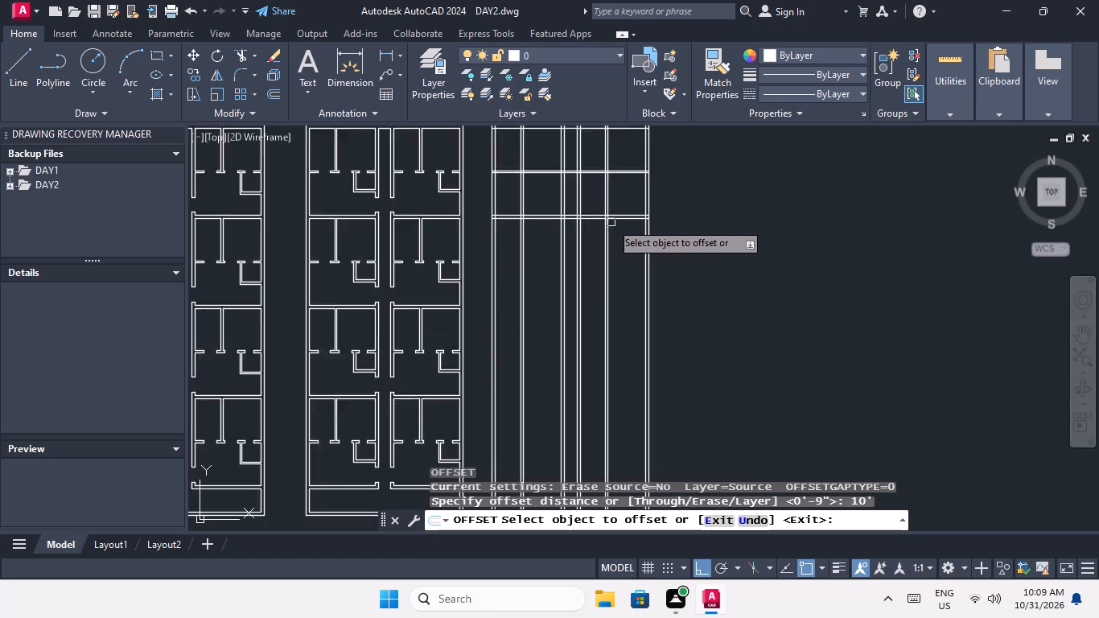
scroll(611, 221, up, 4)
drag(630, 200, 633, 208)
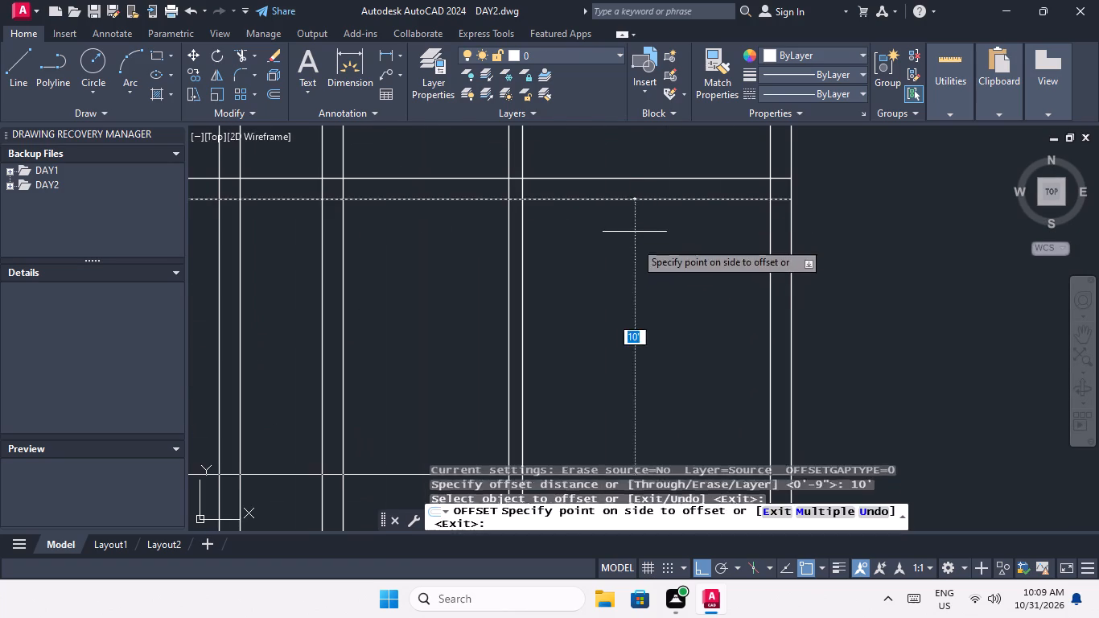
click(635, 254)
scroll(631, 236, down, 3)
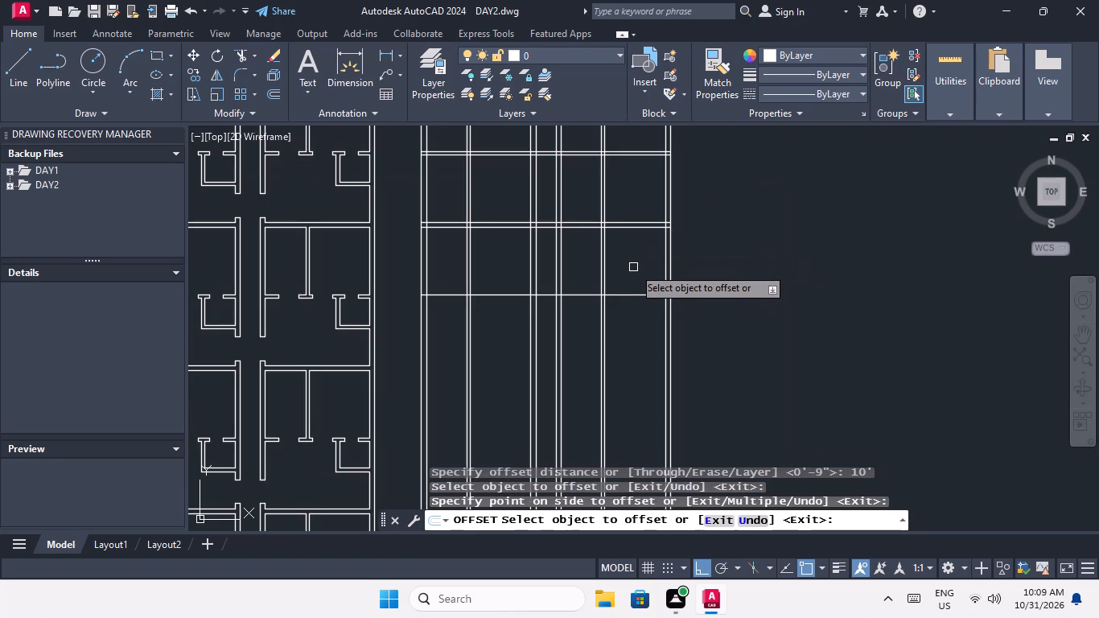
key(Escape)
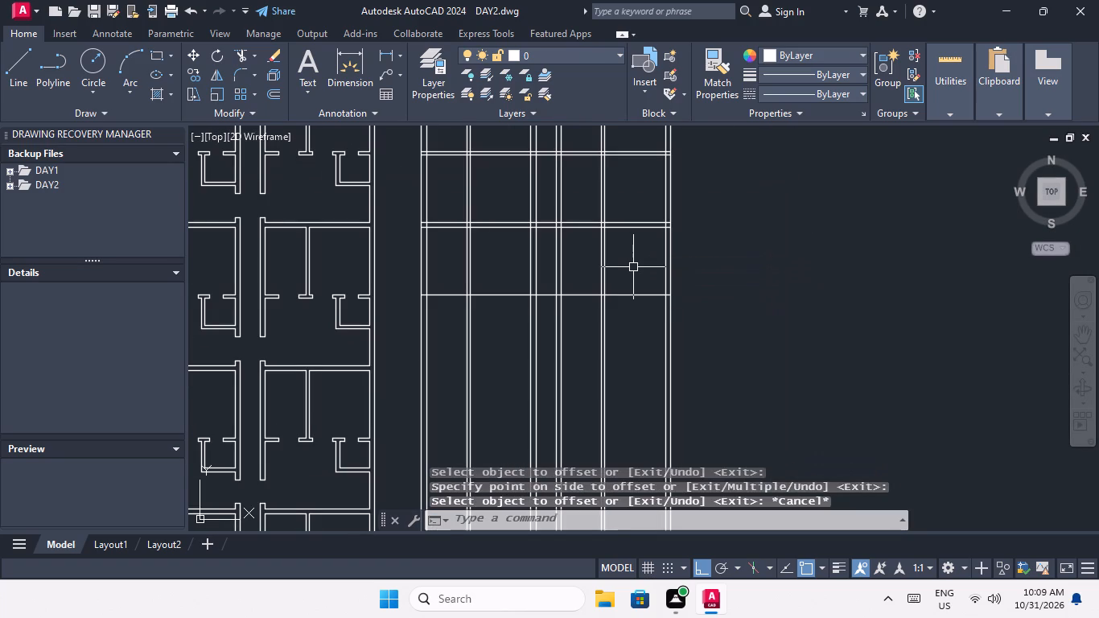
key(Escape)
key(Escape)
Offset the third cross wall's line 6" downward to give that wall its thickness.
key(o)
key(Return)
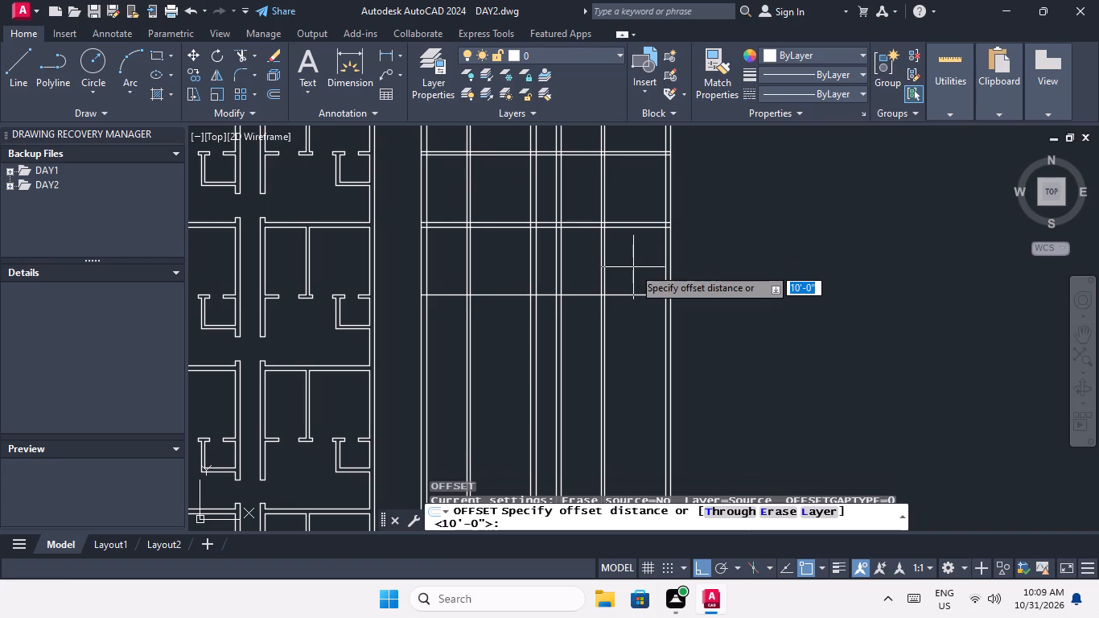
text(6")
key(Return)
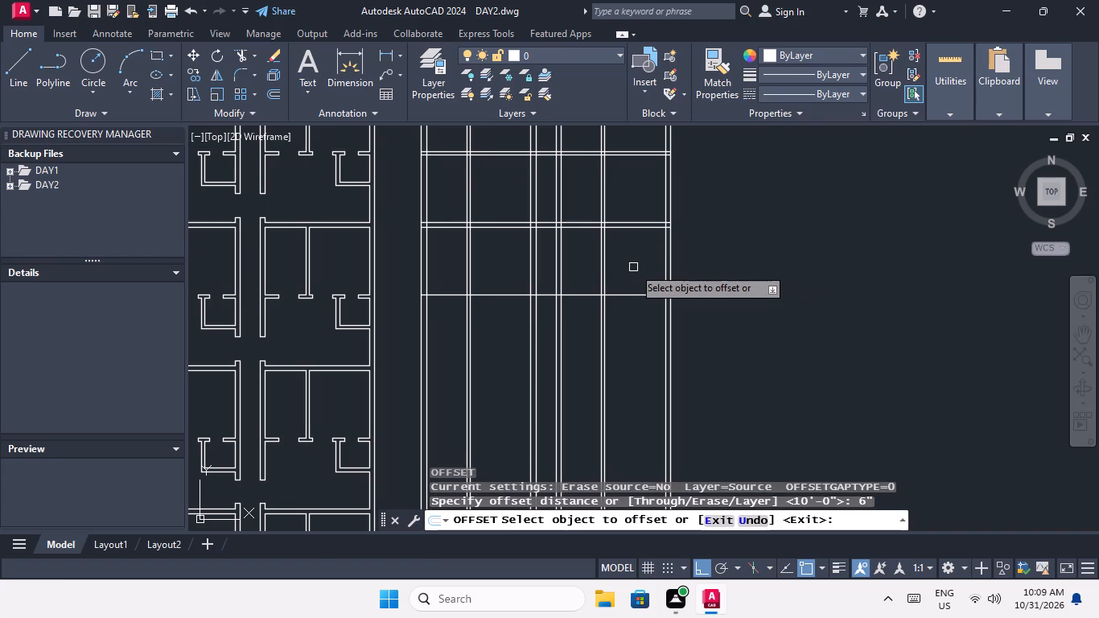
drag(632, 295, 635, 311)
click(643, 328)
middle_drag(646, 326, 669, 270)
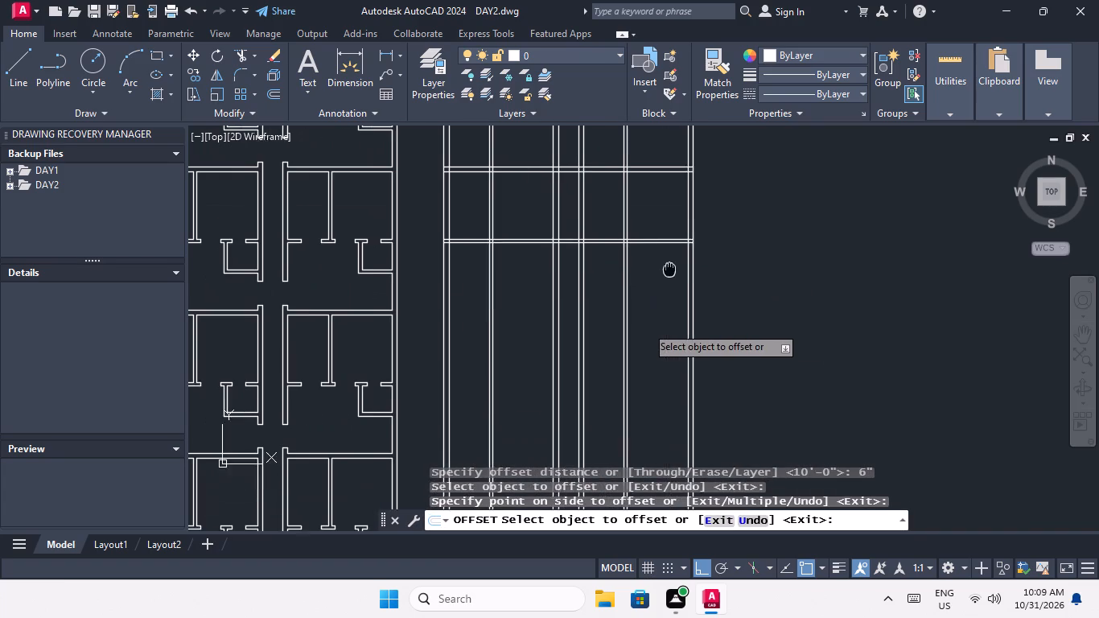
middle_drag(669, 270, 670, 269)
key(Escape)
key(Escape)
key(Escape)
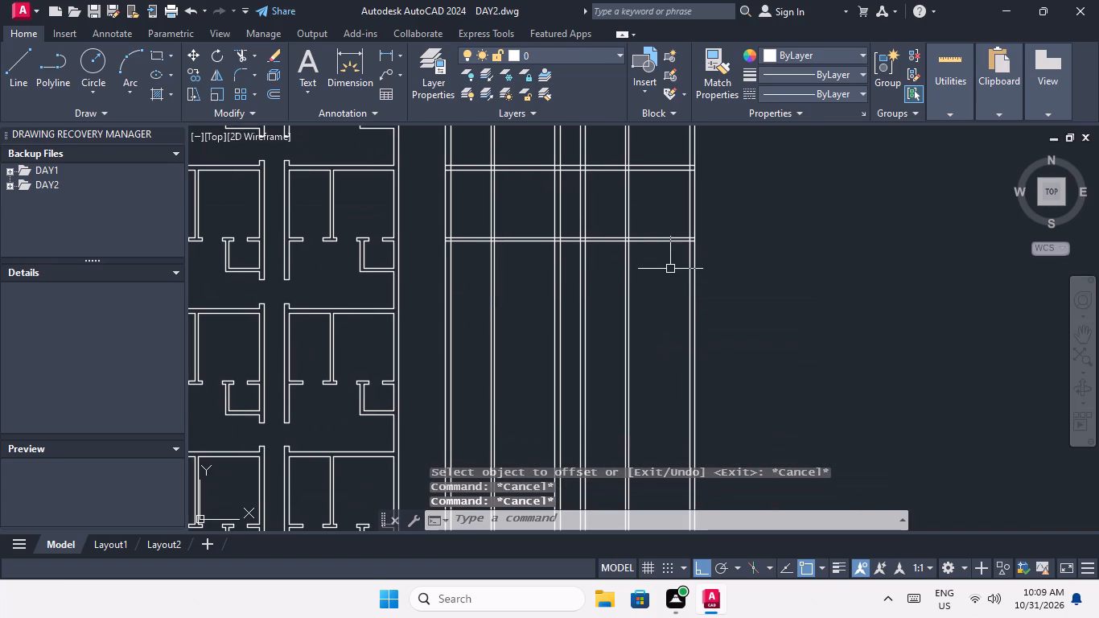
Offset the lower line of the third cross wall 10' downward to start the fourth cross wall.
key(o)
key(Return)
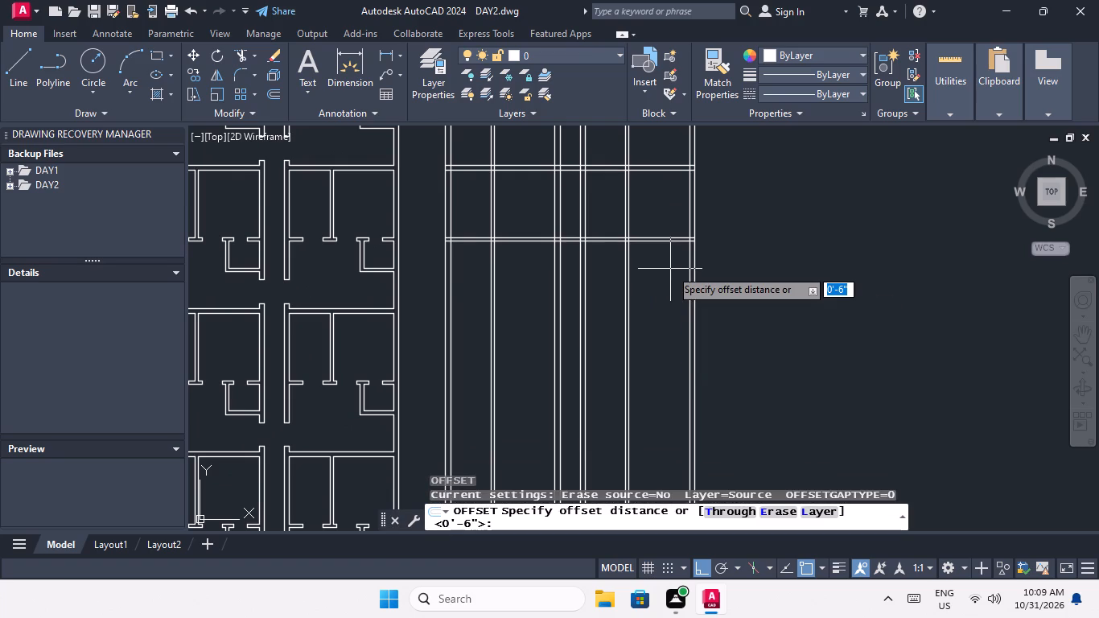
text(10')
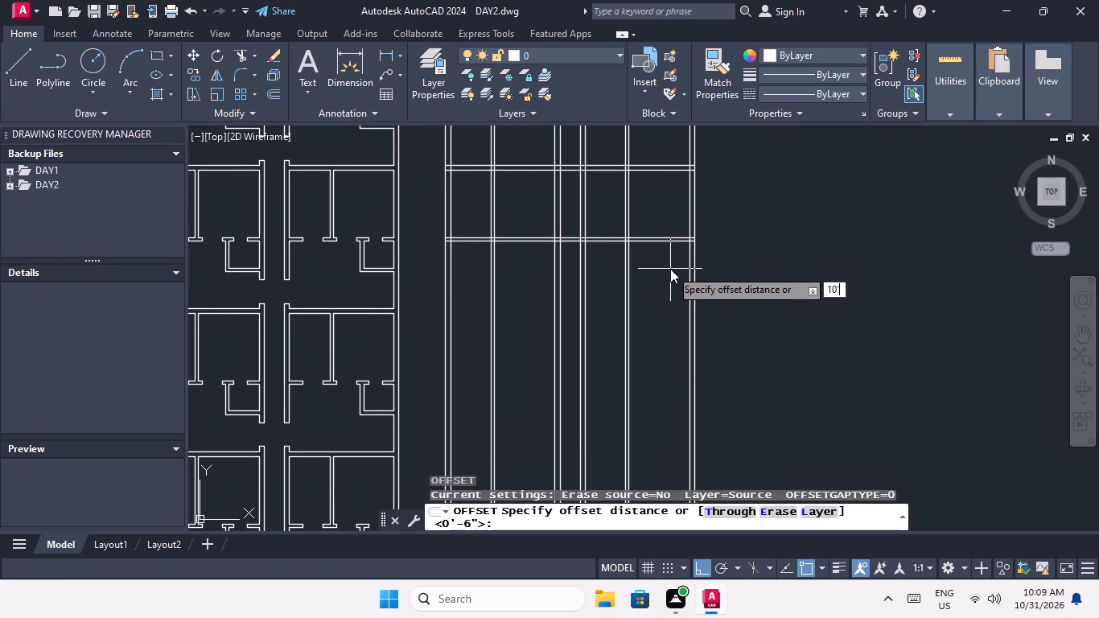
key(Return)
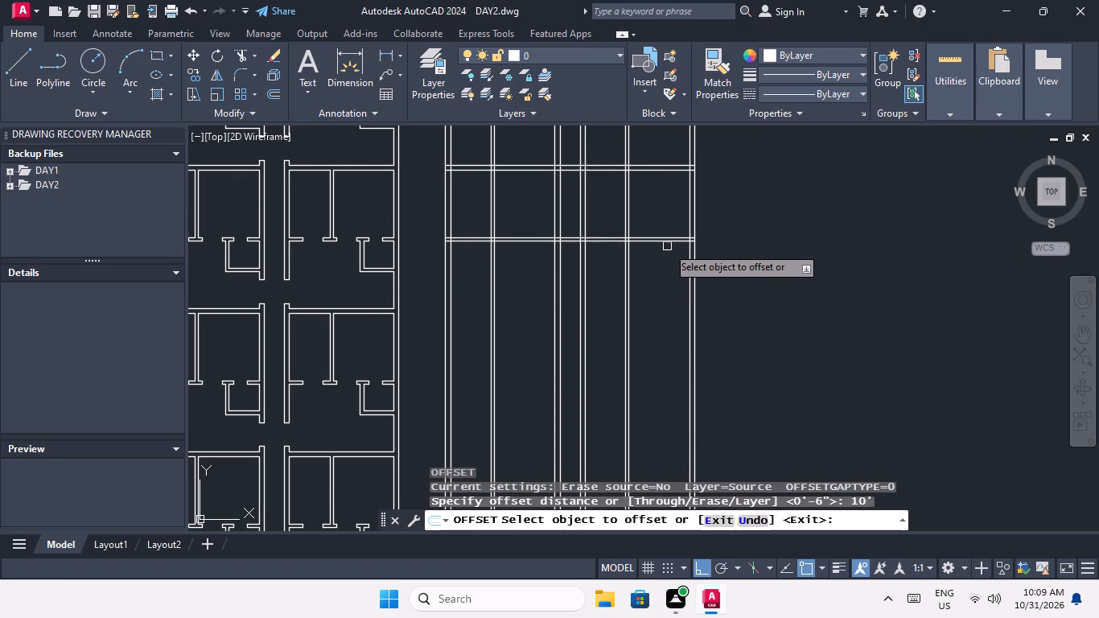
scroll(667, 246, up, 2)
drag(655, 234, 657, 245)
click(667, 311)
scroll(658, 286, down, 3)
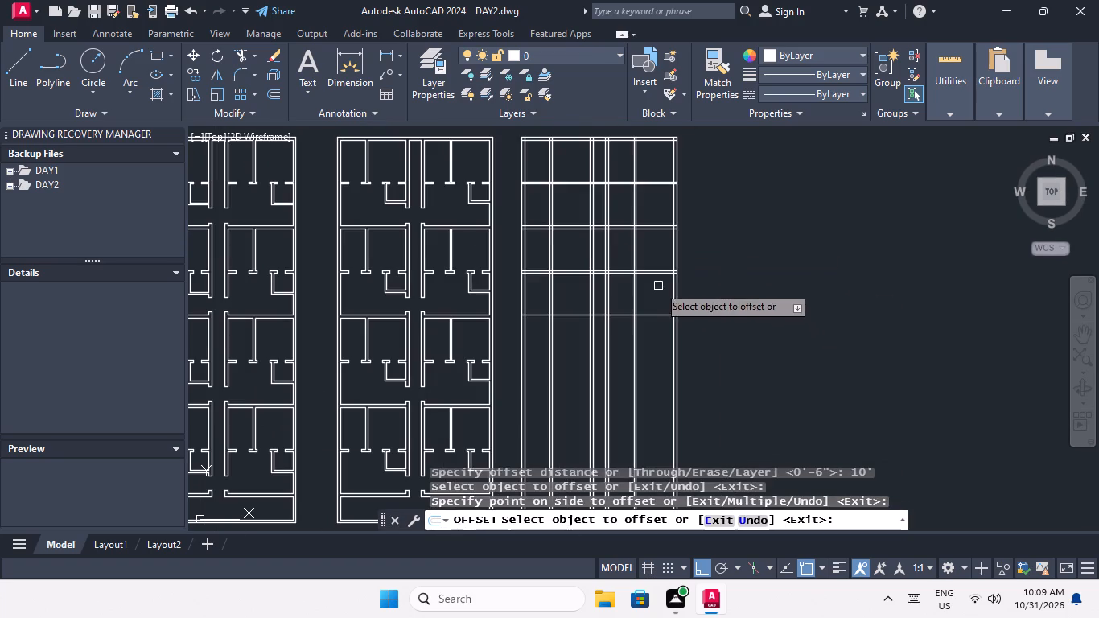
Offset the fourth cross wall's line 9" downward to give that wall its thickness.
key(Escape)
key(Escape)
key(o)
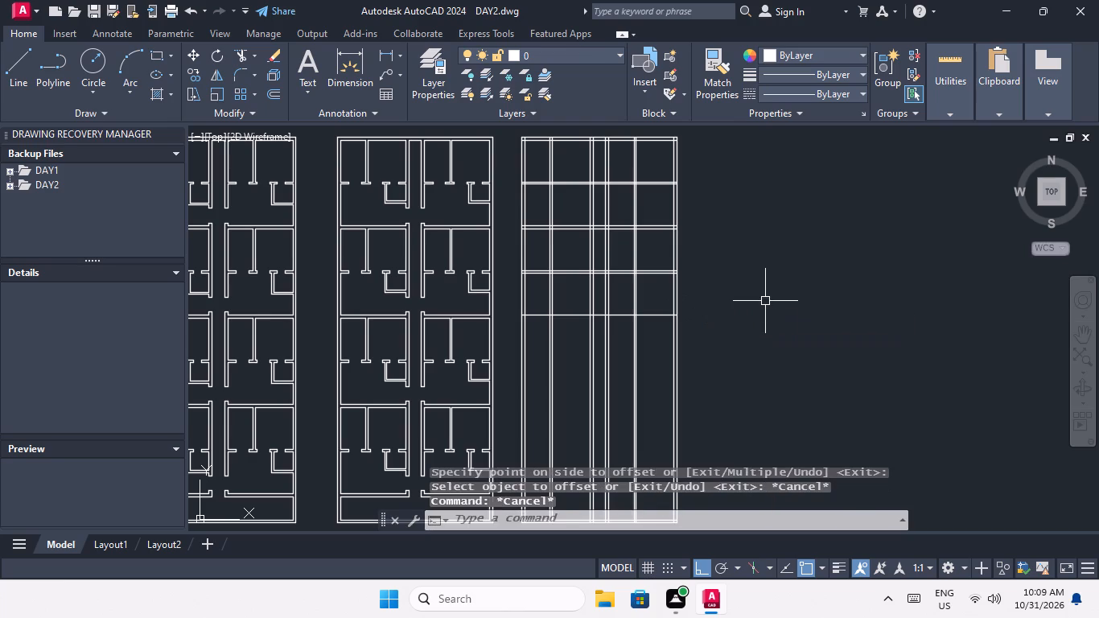
key(Return)
text(9")
key(Return)
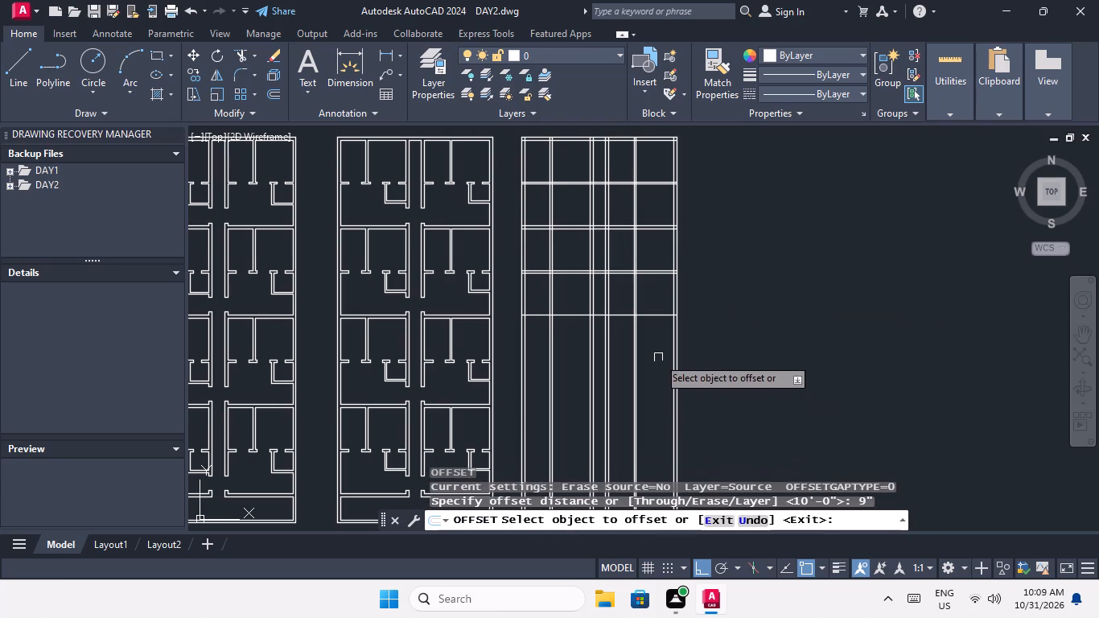
scroll(657, 328, up, 2)
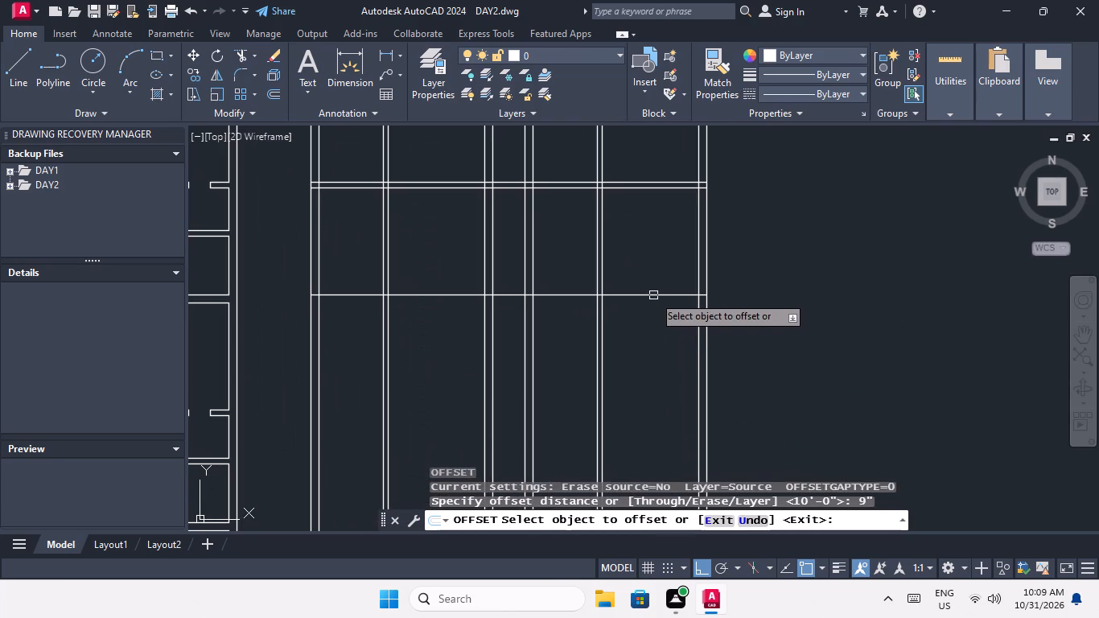
drag(653, 295, 653, 311)
click(653, 332)
scroll(649, 299, down, 2)
middle_drag(727, 315, 704, 188)
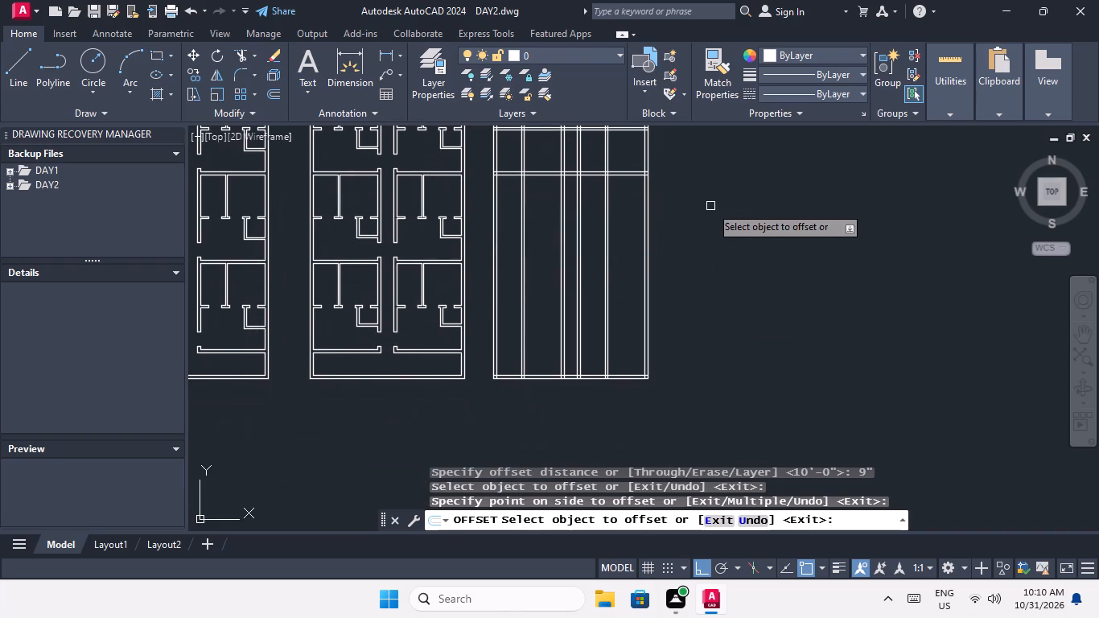
middle_drag(710, 219, 710, 237)
key(Escape)
key(Escape)
key(Escape)
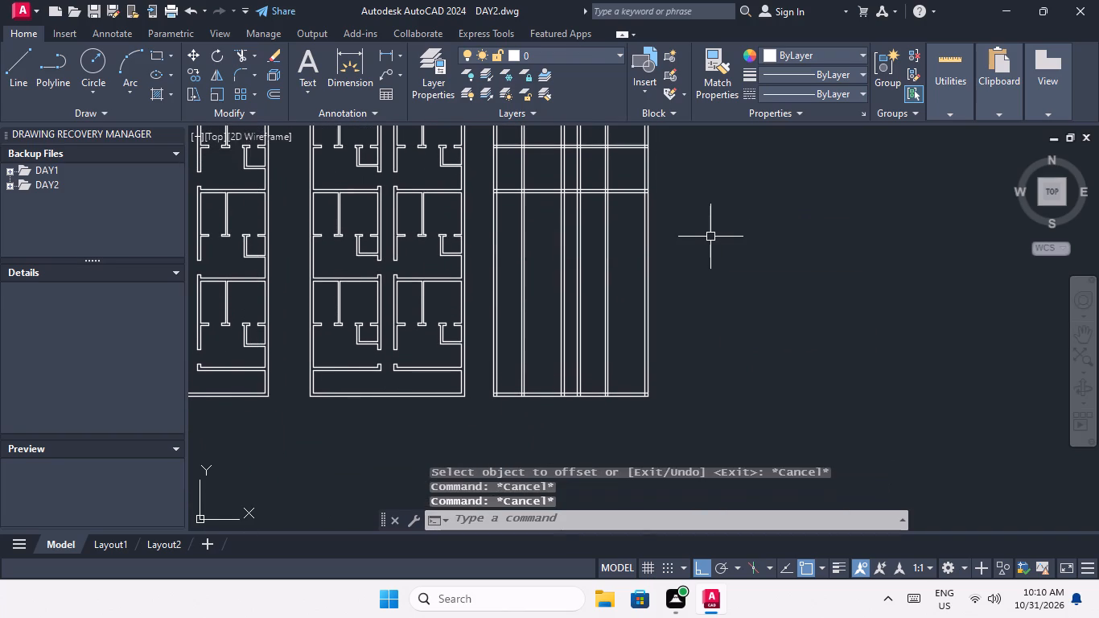
Offset the lower line of the 9" fourth cross wall 10' downward to start the fifth cross wall.
key(o)
key(Return)
text(10')
key(Return)
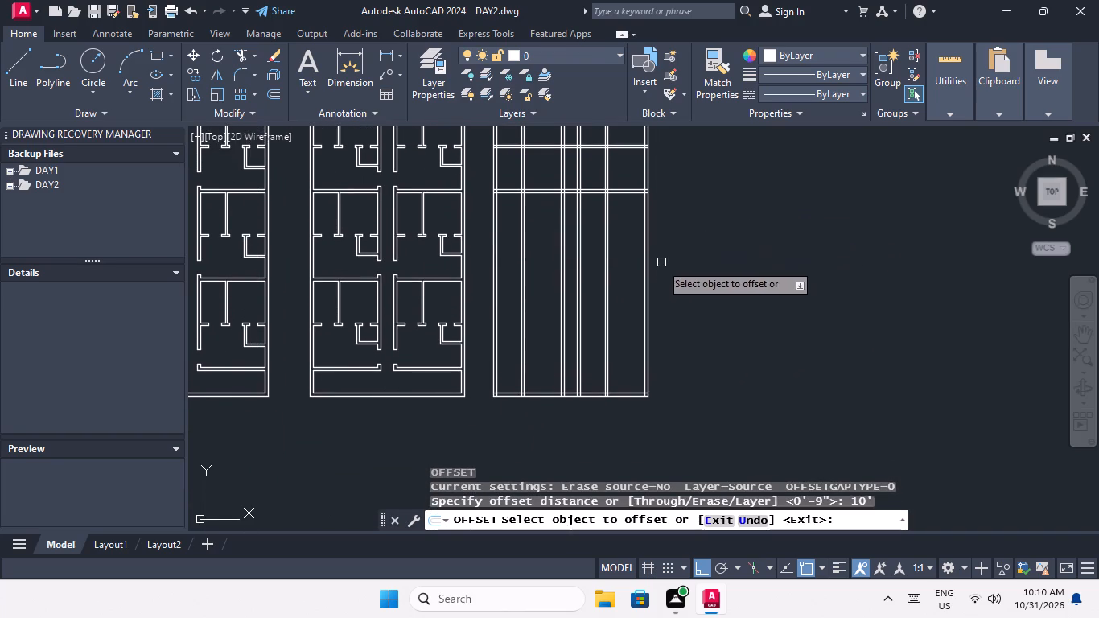
scroll(634, 199, up, 1)
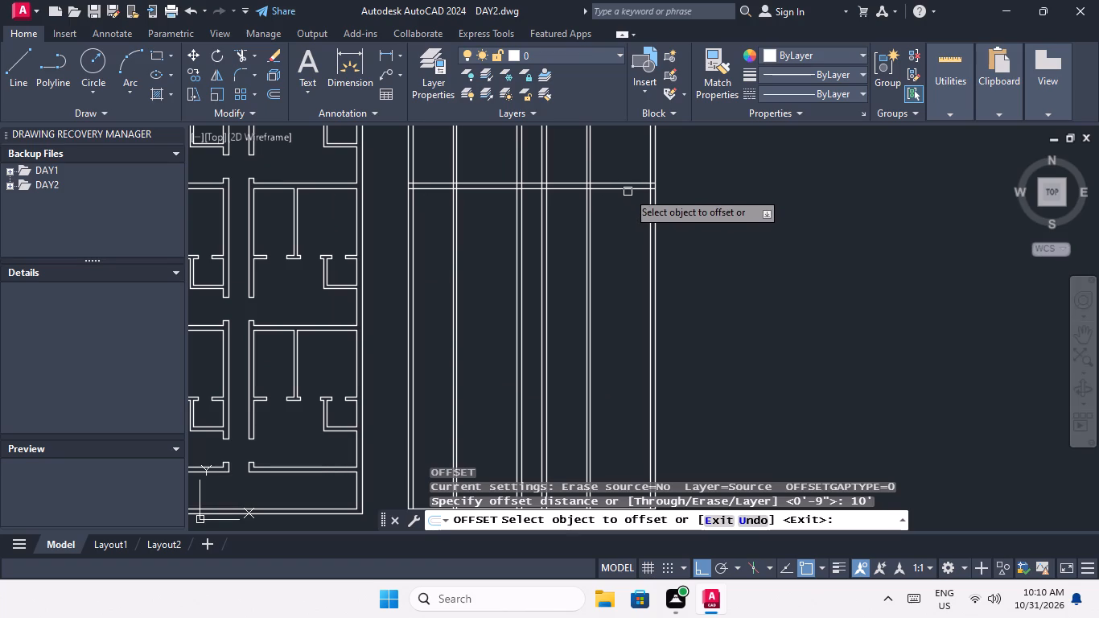
drag(628, 192, 628, 203)
click(628, 225)
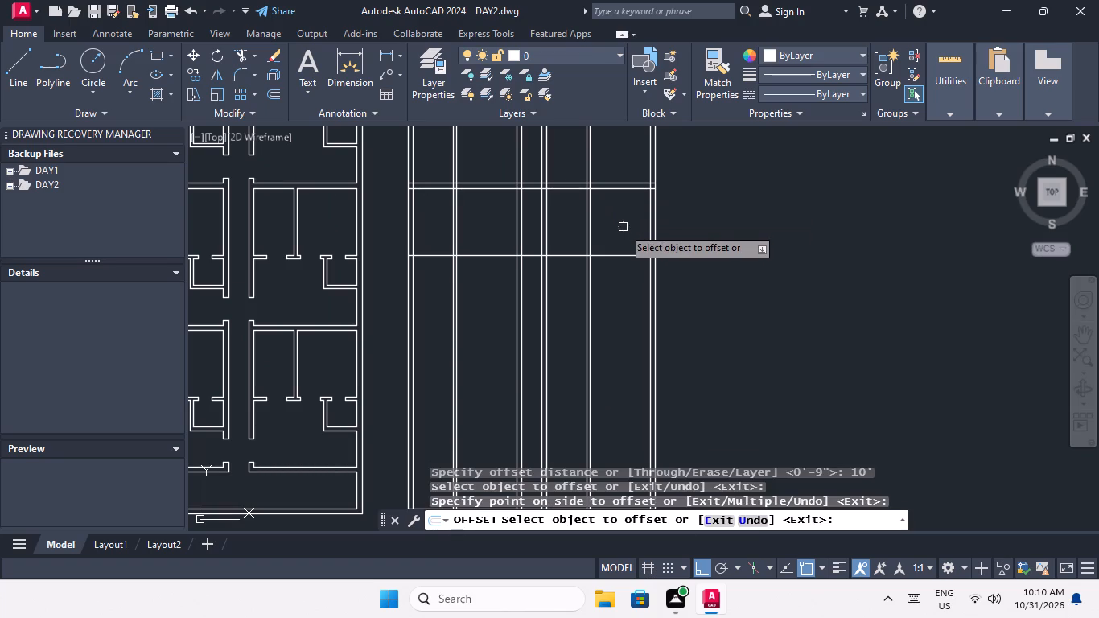
key(Escape)
key(Escape)
key(Escape)
Offset the fifth cross wall's line 6" downward to give that wall its thickness.
key(o)
key(Return)
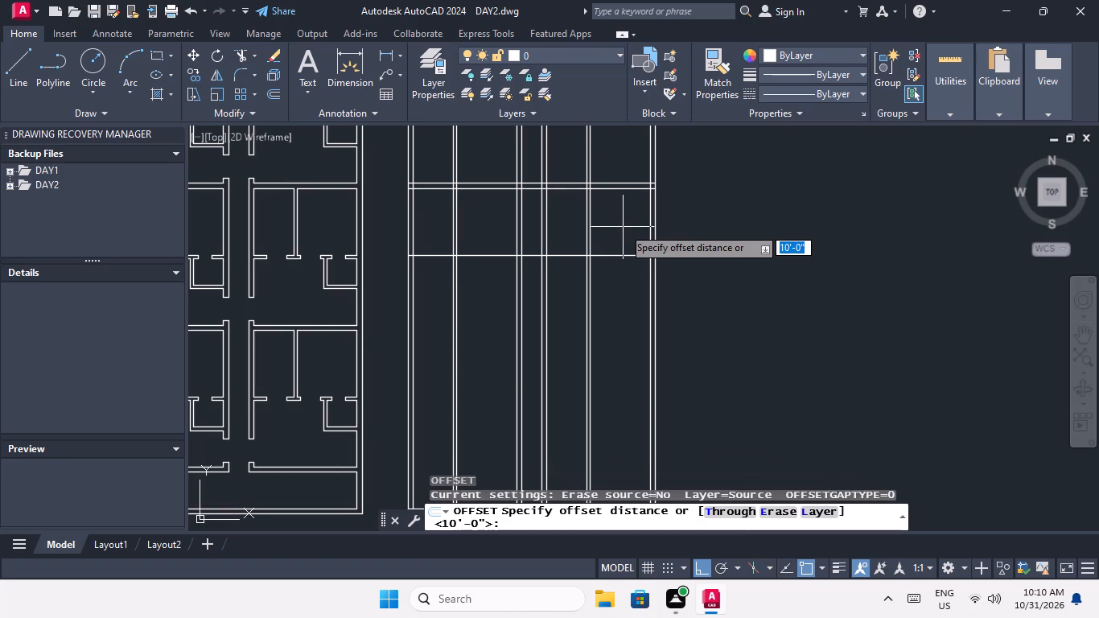
text(6")
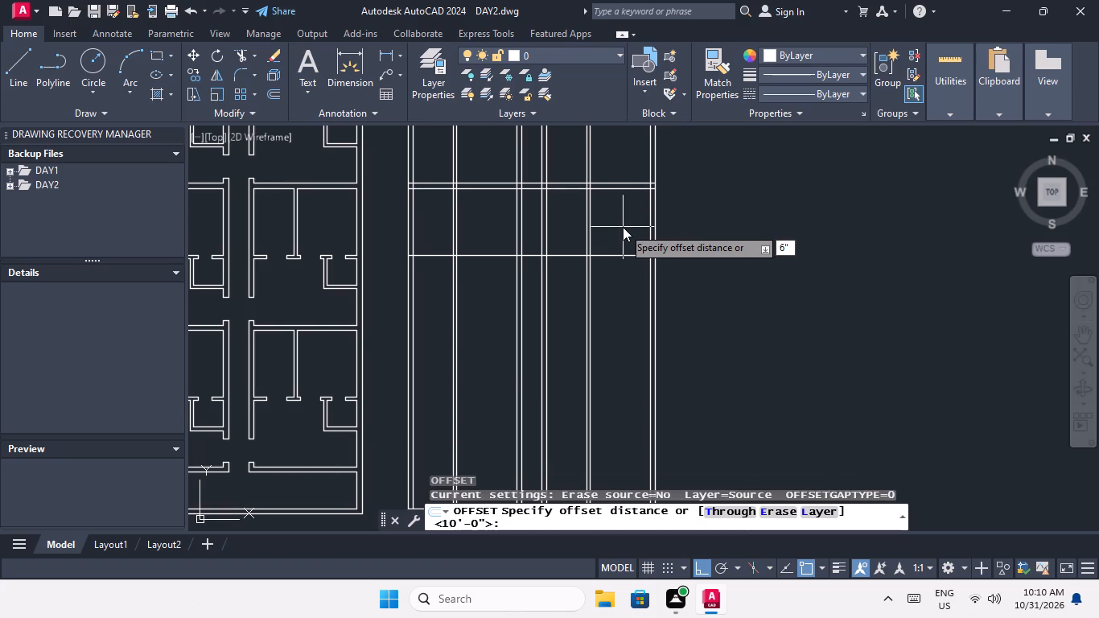
key(Return)
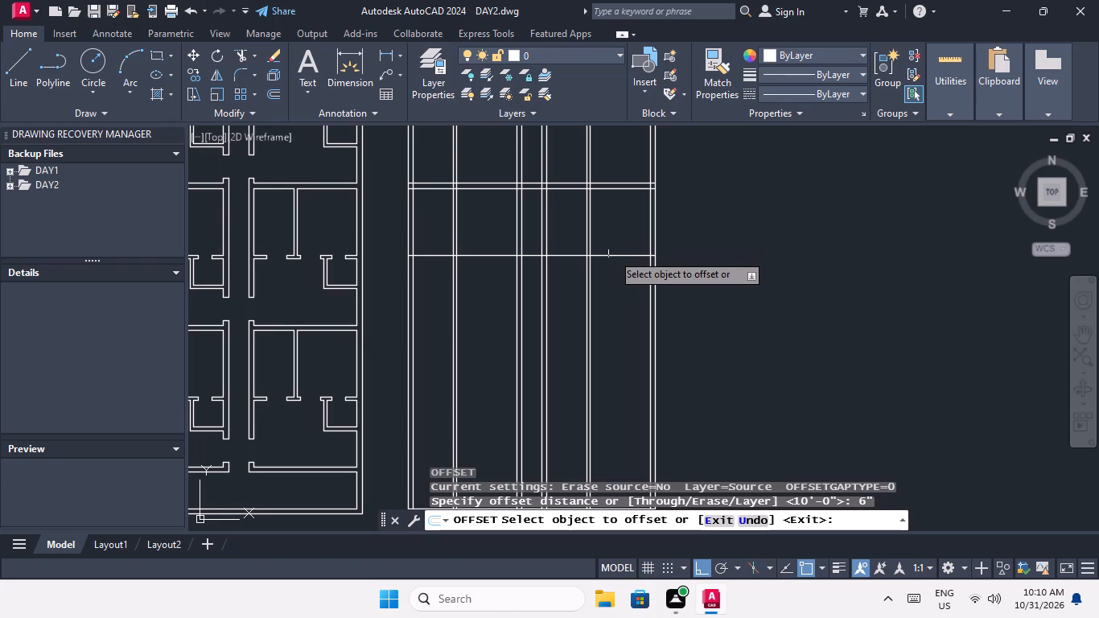
drag(612, 255, 615, 268)
click(628, 306)
key(Escape)
key(Escape)
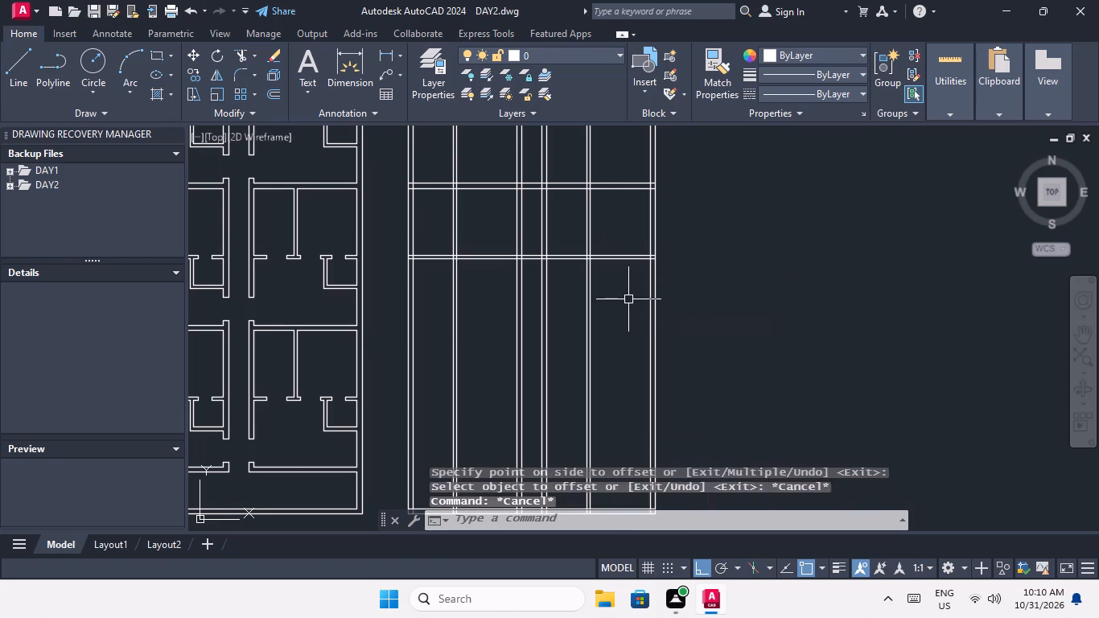
key(Escape)
Offset the lower line of the fifth cross wall 10' downward to start the sixth cross wall.
key(o)
key(Return)
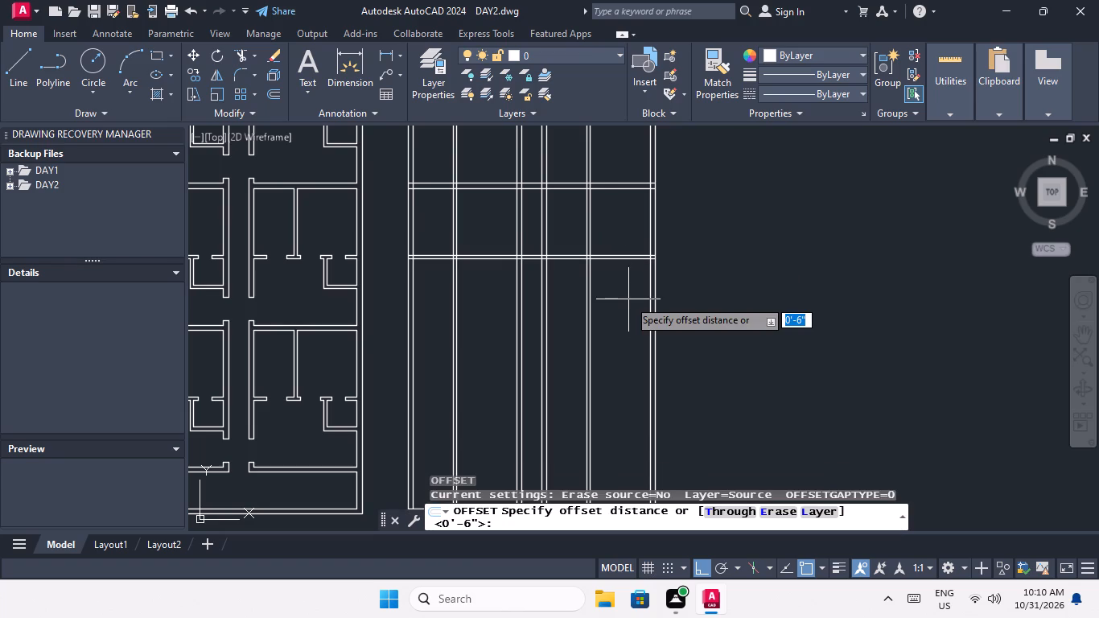
text(10')
key(Return)
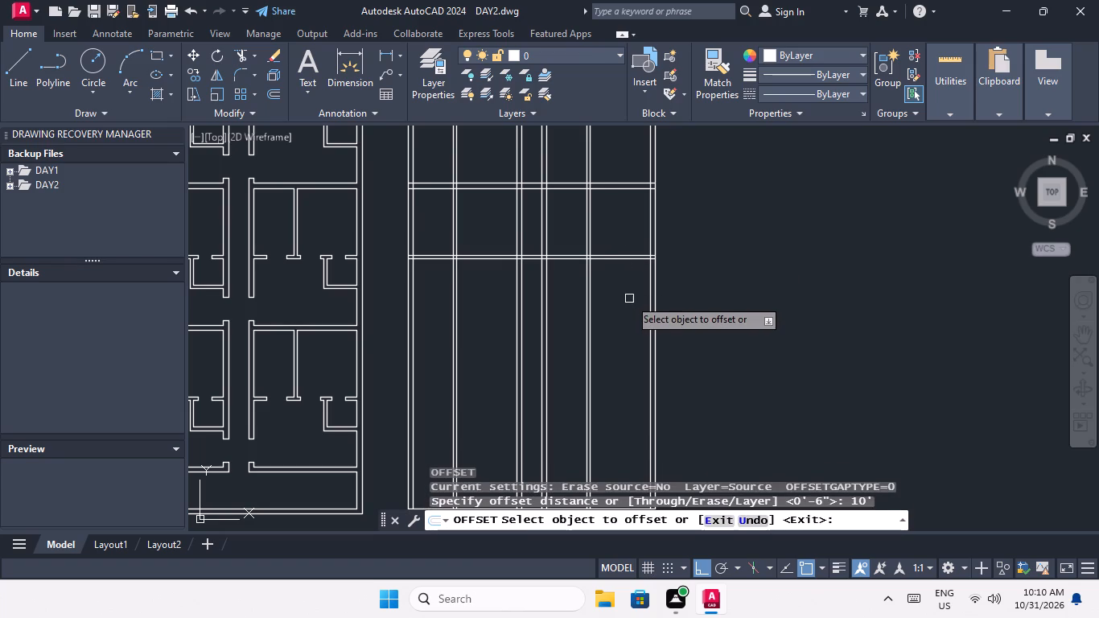
scroll(611, 267, up, 2)
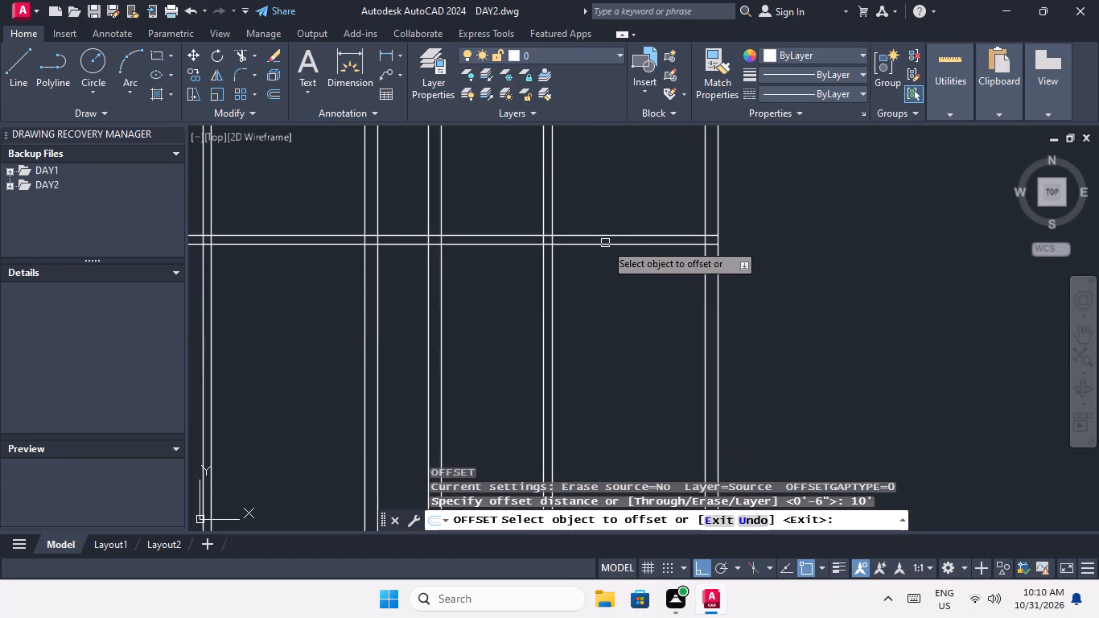
drag(604, 245, 609, 271)
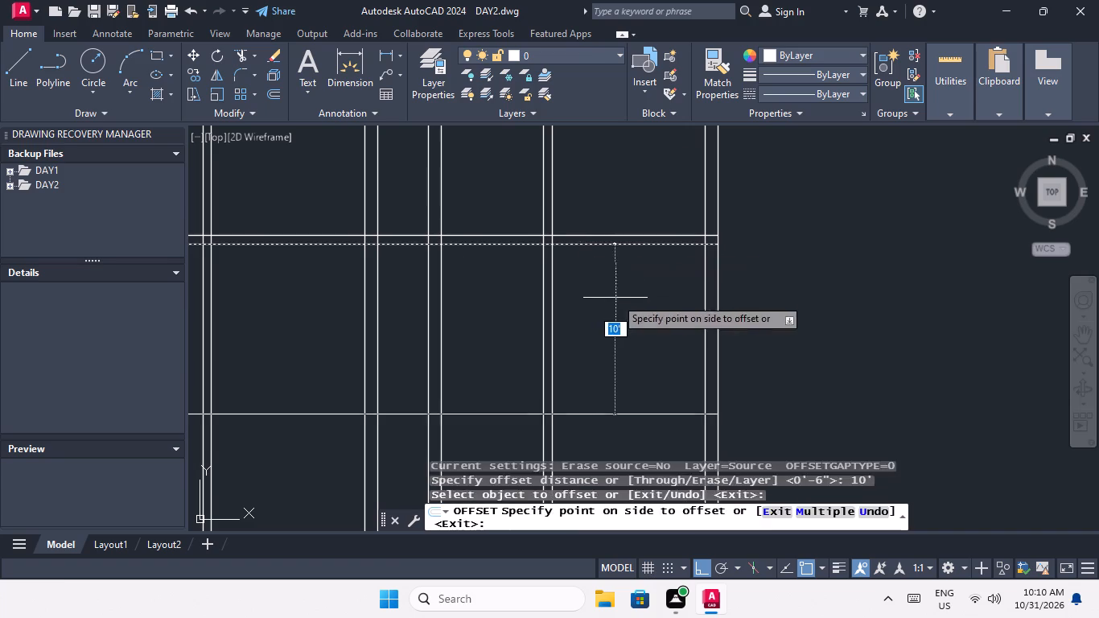
click(615, 298)
scroll(615, 277, down, 2)
middle_drag(614, 289, 612, 265)
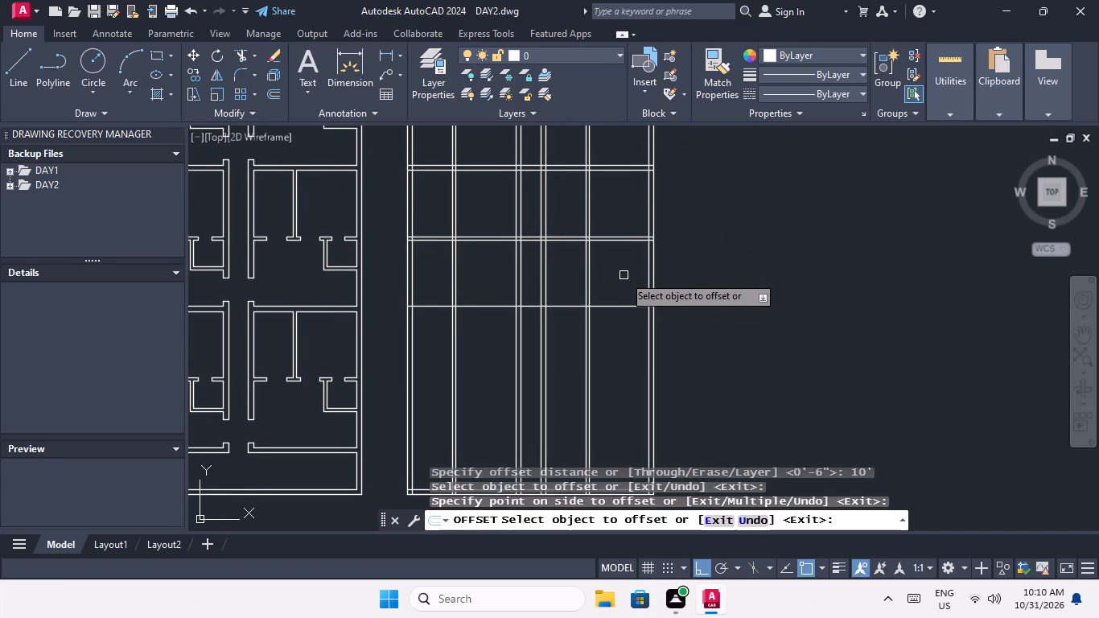
key(Escape)
key(Escape)
Offset the sixth cross wall's line 9" downward to give that wall its thickness.
key(o)
key(Return)
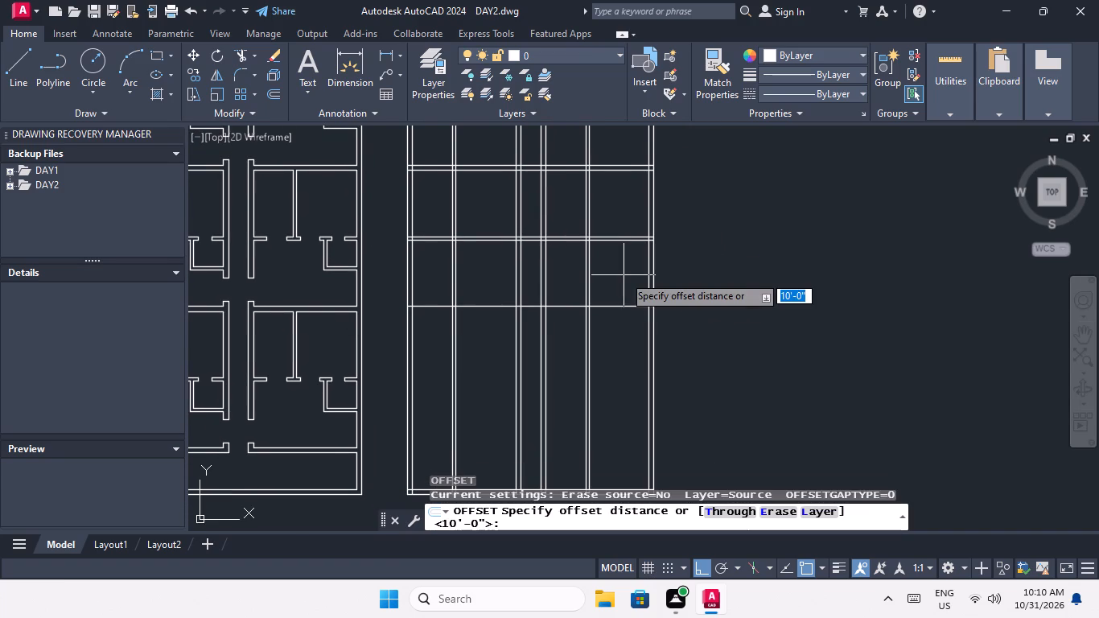
text(9")
key(Return)
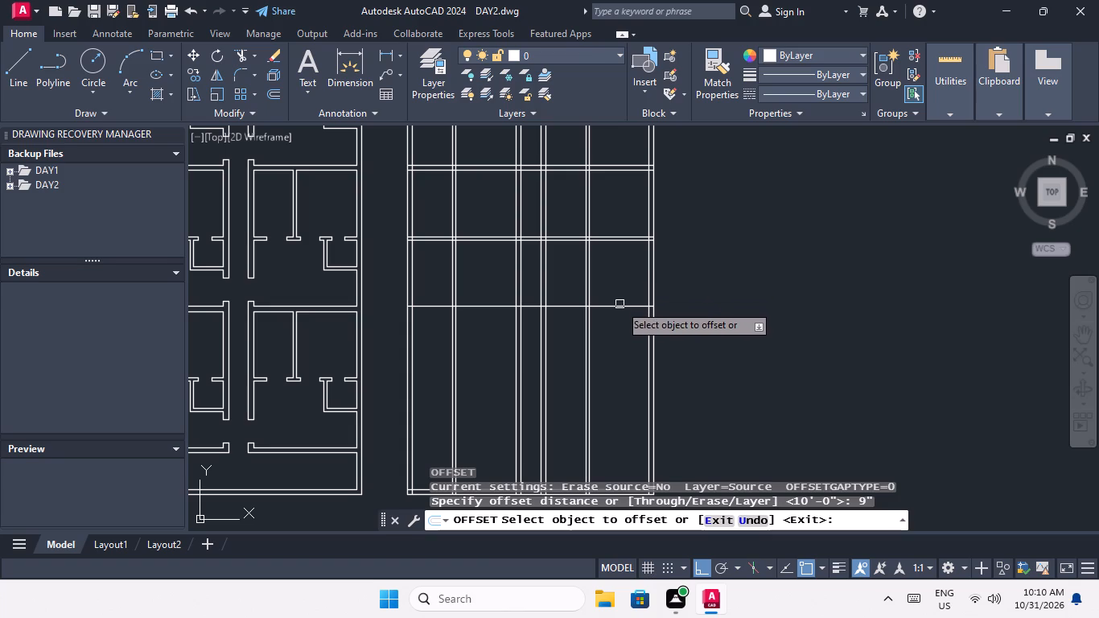
drag(619, 304, 619, 317)
click(619, 341)
middle_drag(619, 340, 625, 299)
key(Escape)
key(Escape)
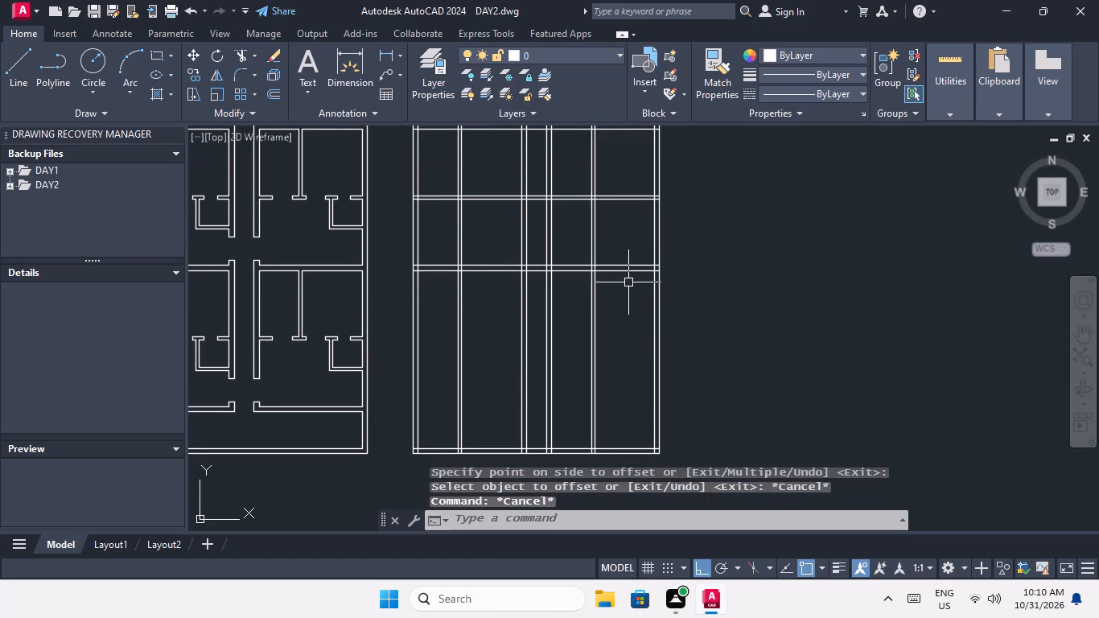
Offset the lower line of the 9" sixth cross wall 10' downward to start the seventh cross wall.
key(o)
key(Return)
text(10)
key(apostrophe)
key(Return)
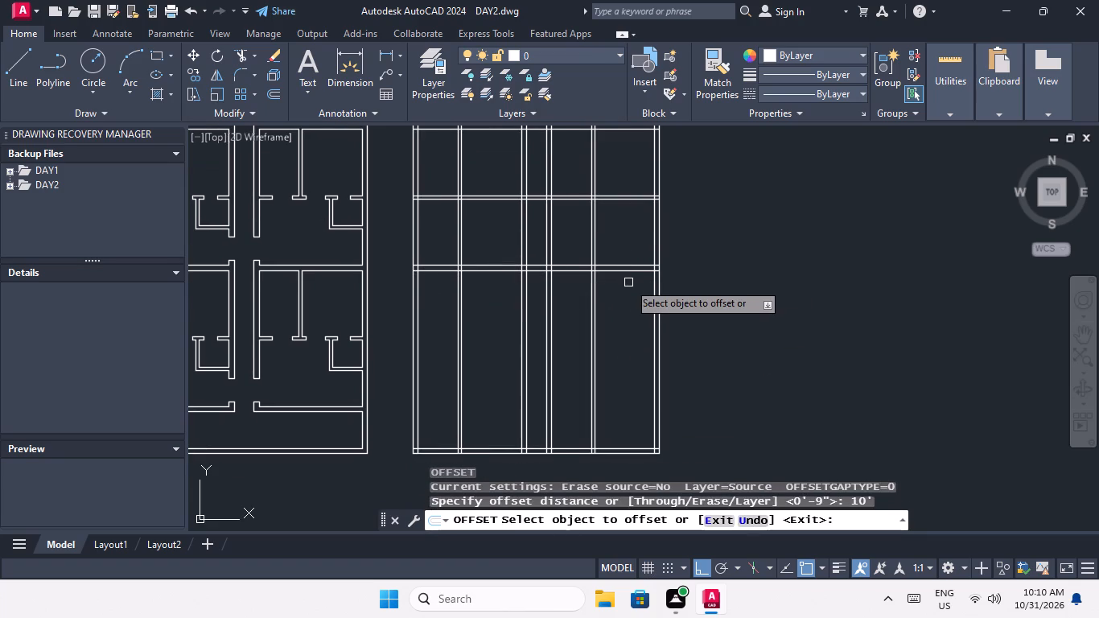
scroll(616, 281, up, 1)
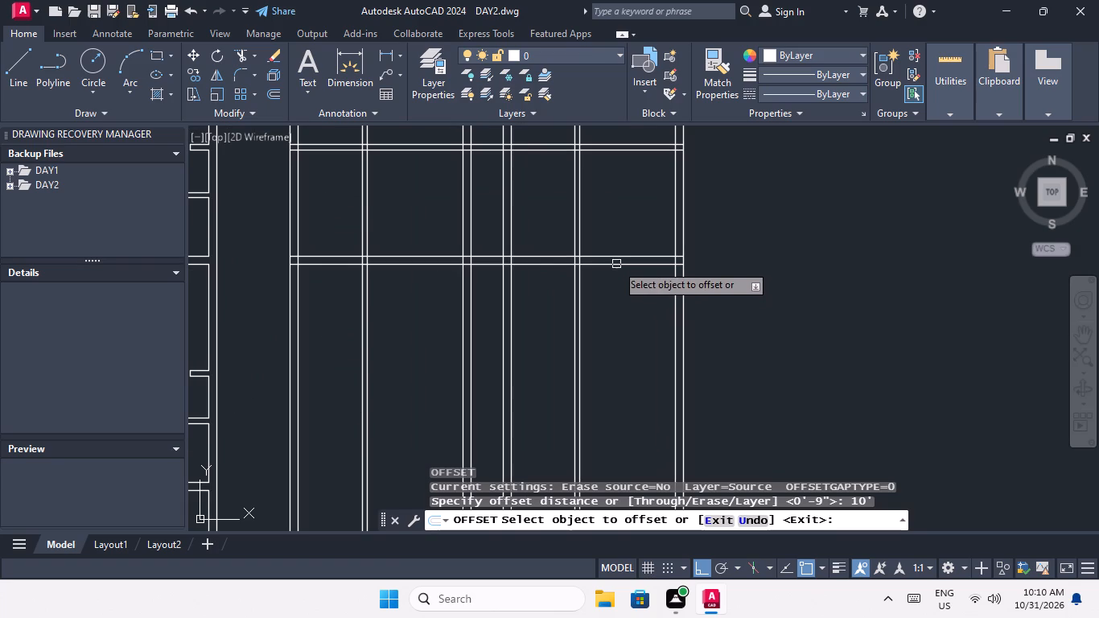
drag(616, 264, 617, 274)
click(622, 315)
scroll(619, 273, down, 1)
key(Escape)
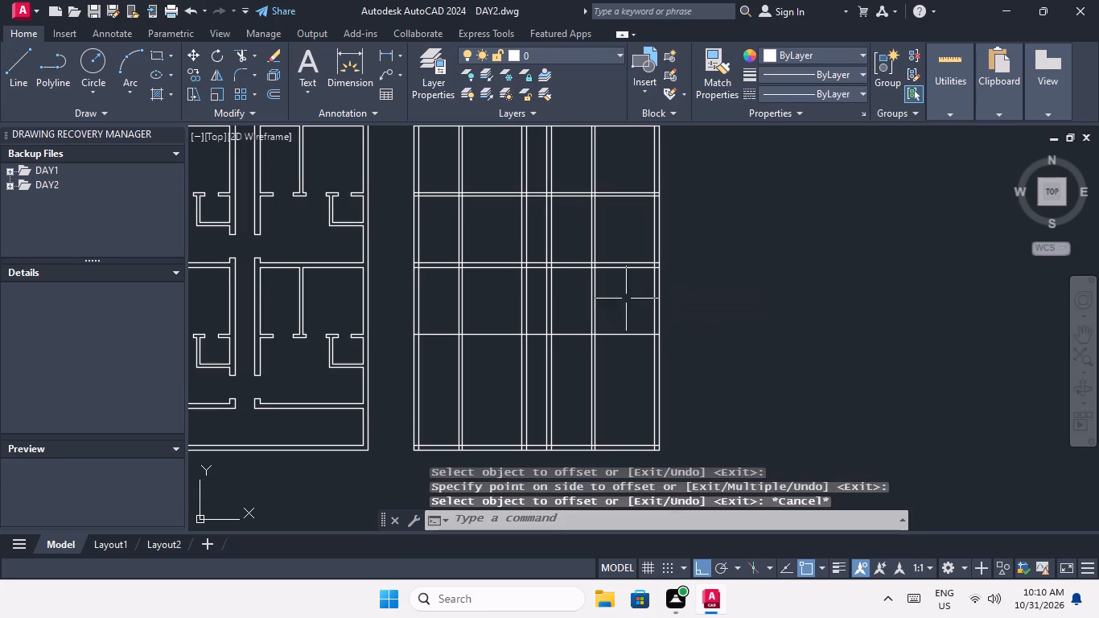
key(Escape)
Offset the seventh cross wall's line 6" downward to give that wall its thickness.
key(o)
key(Return)
text(6")
key(Return)
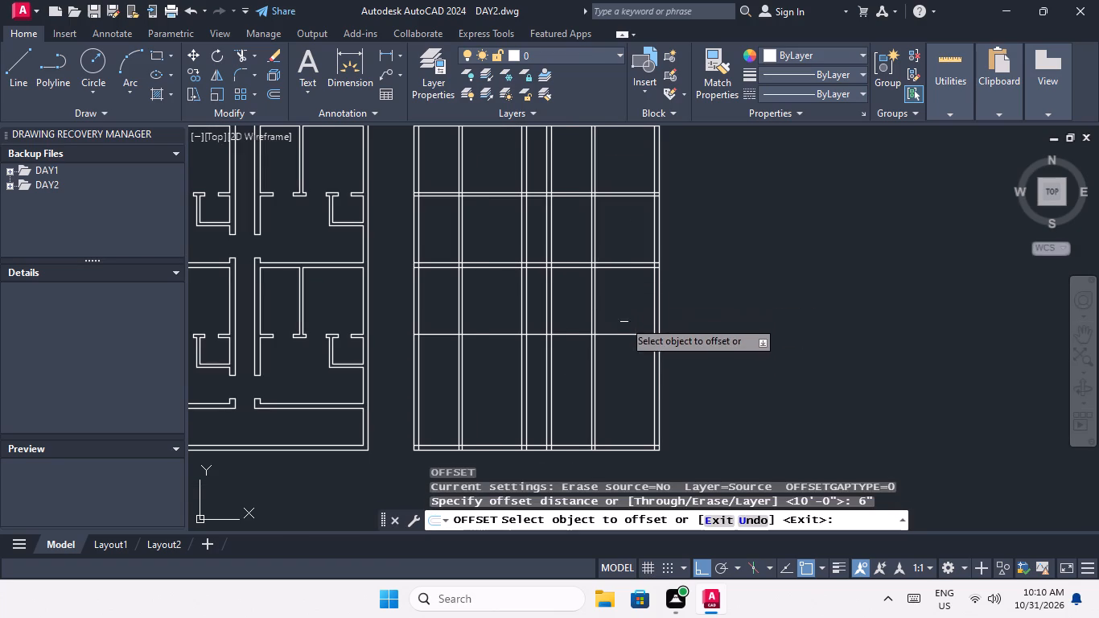
drag(620, 335, 620, 346)
click(624, 370)
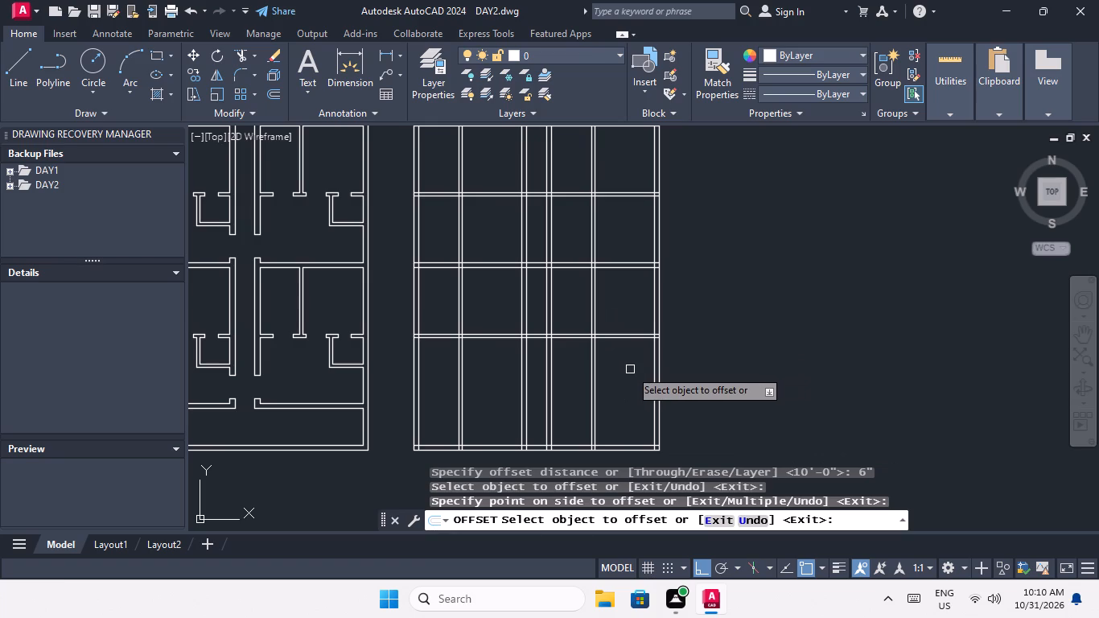
key(Escape)
key(Escape)
key(Escape)
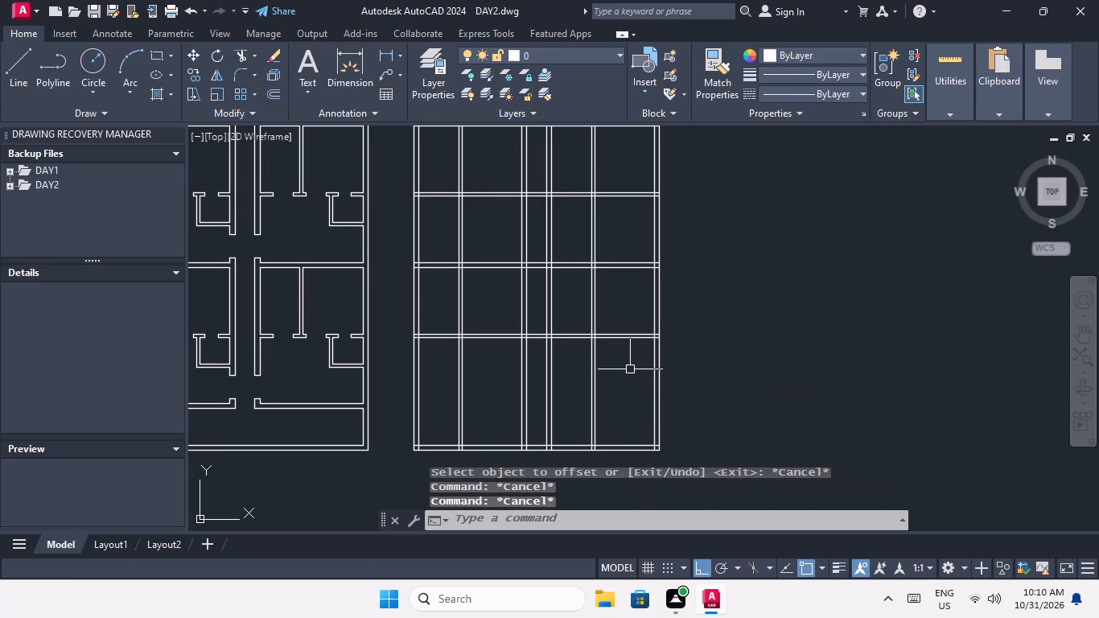
Offset the lower line of the seventh cross wall 10' downward to start the eighth cross wall.
key(o)
key(Return)
text(10')
key(Return)
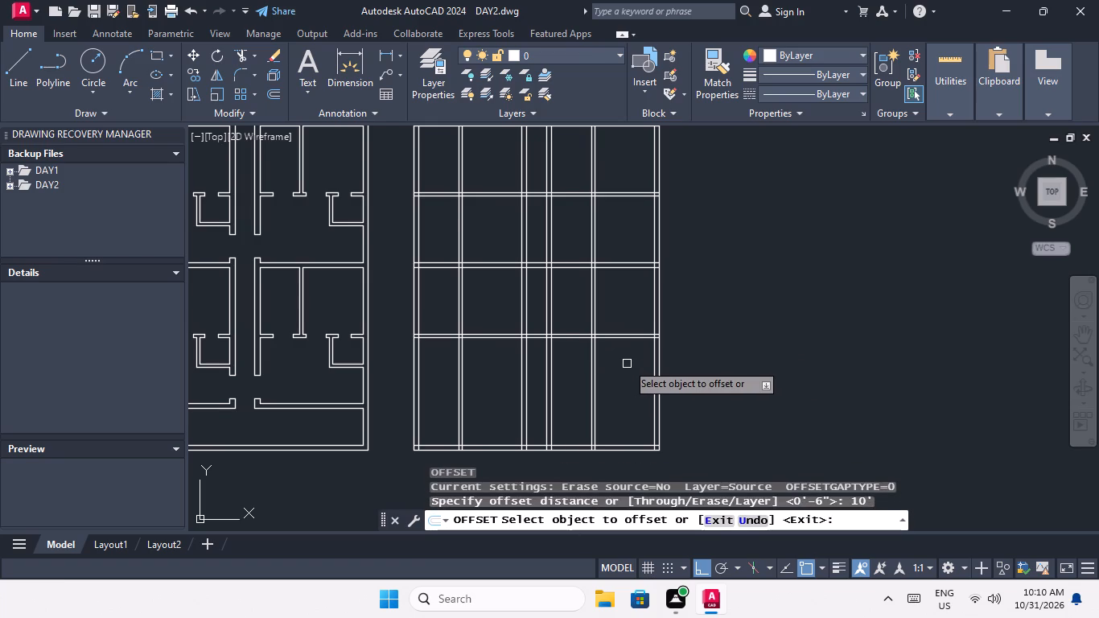
scroll(625, 352, up, 1)
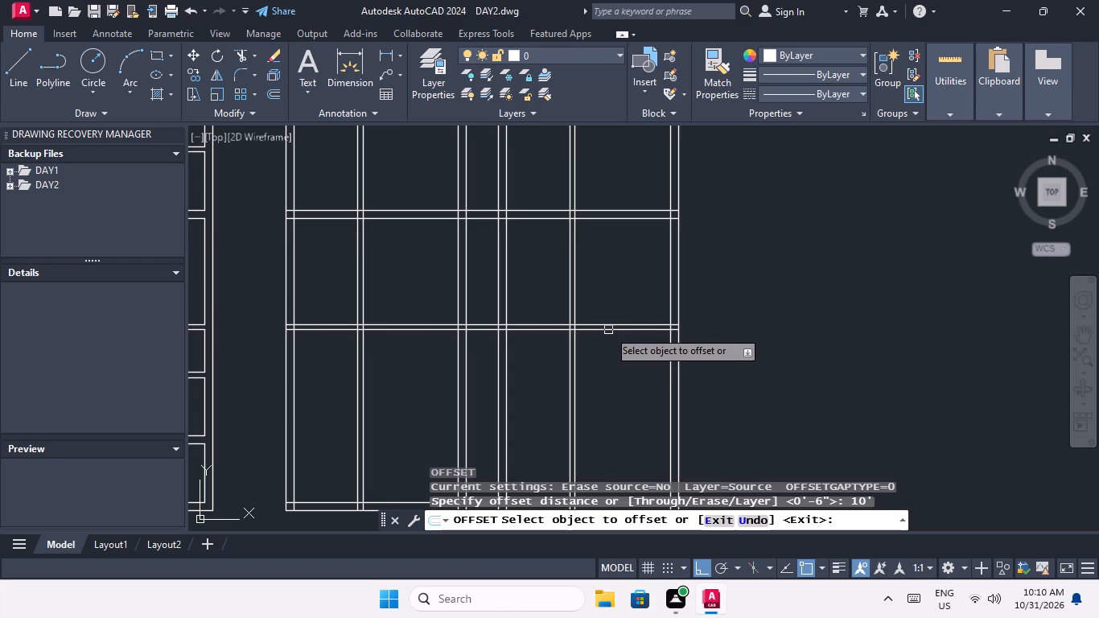
click(608, 330)
click(613, 383)
middle_drag(615, 382, 614, 354)
key(Escape)
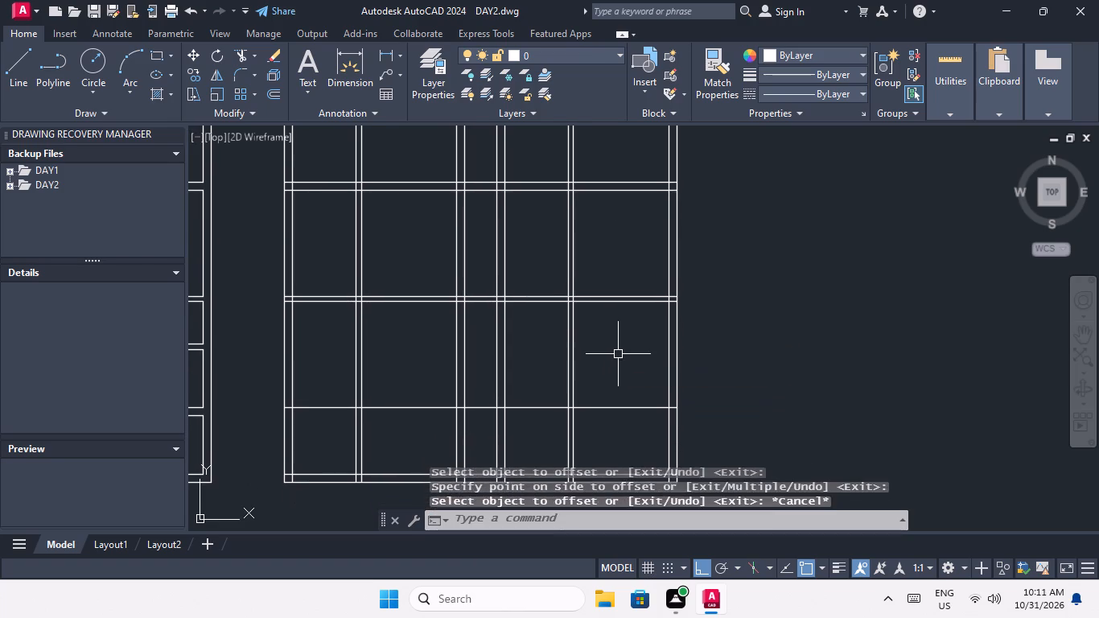
key(Escape)
Offset the eighth cross wall's line 9" downward to give that wall its thickness.
key(o)
key(Return)
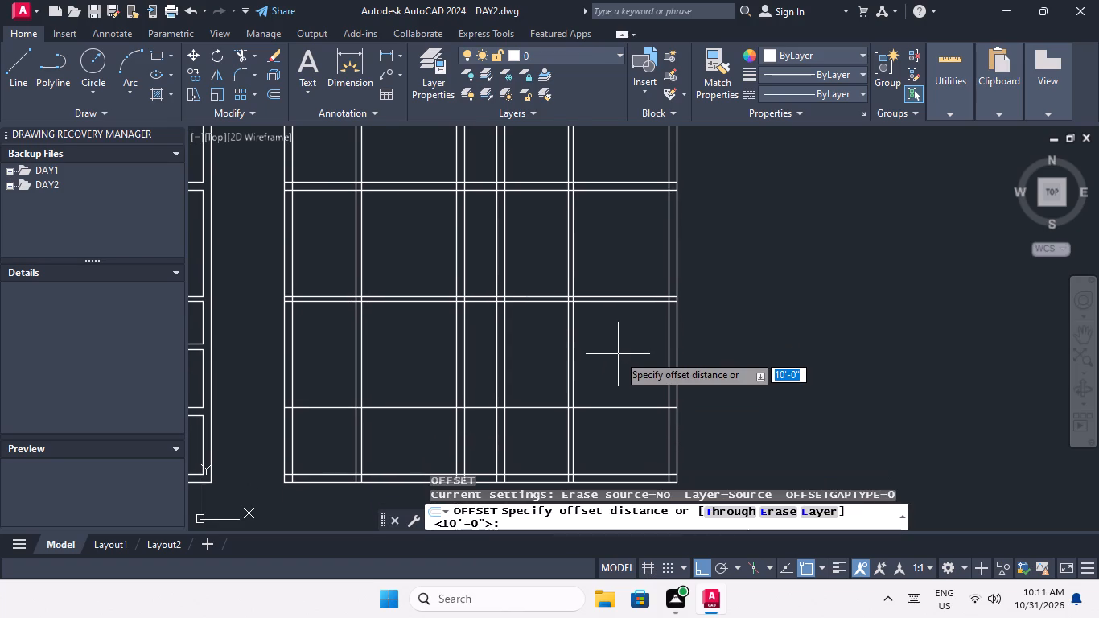
key(9)
key(shift+quotedbl)
key(Return)
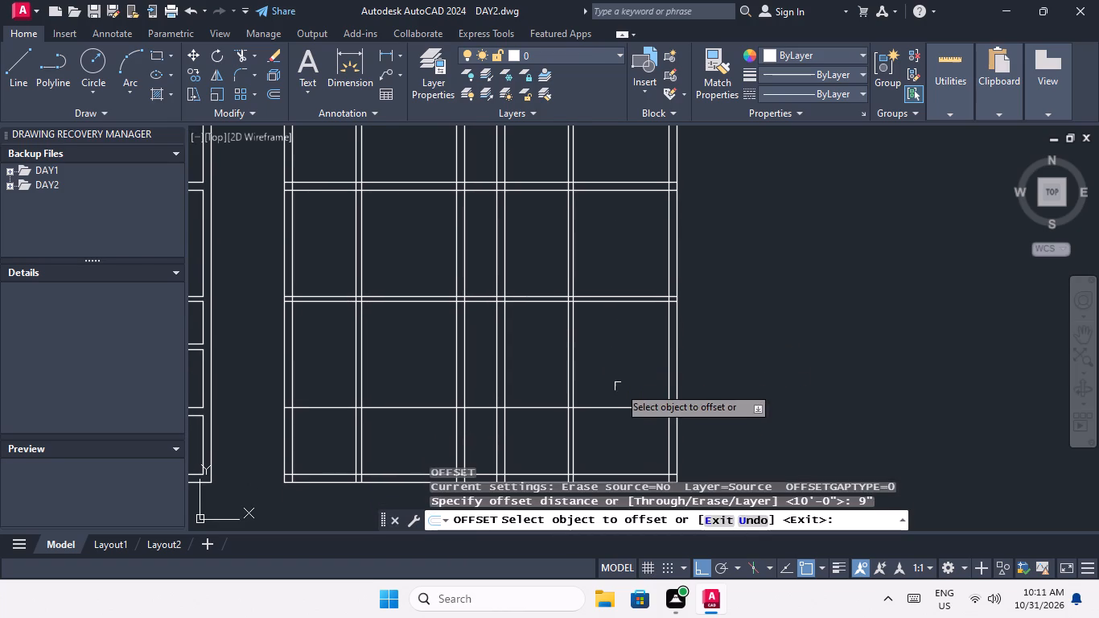
drag(622, 409, 624, 421)
click(628, 442)
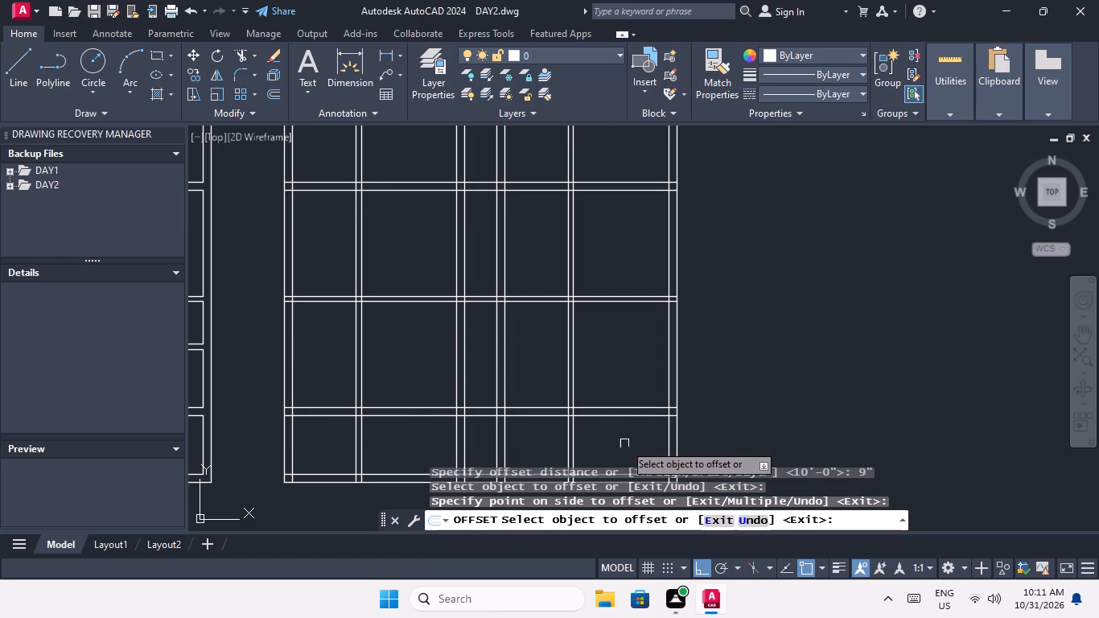
scroll(619, 425, down, 1)
key(Escape)
key(Escape)
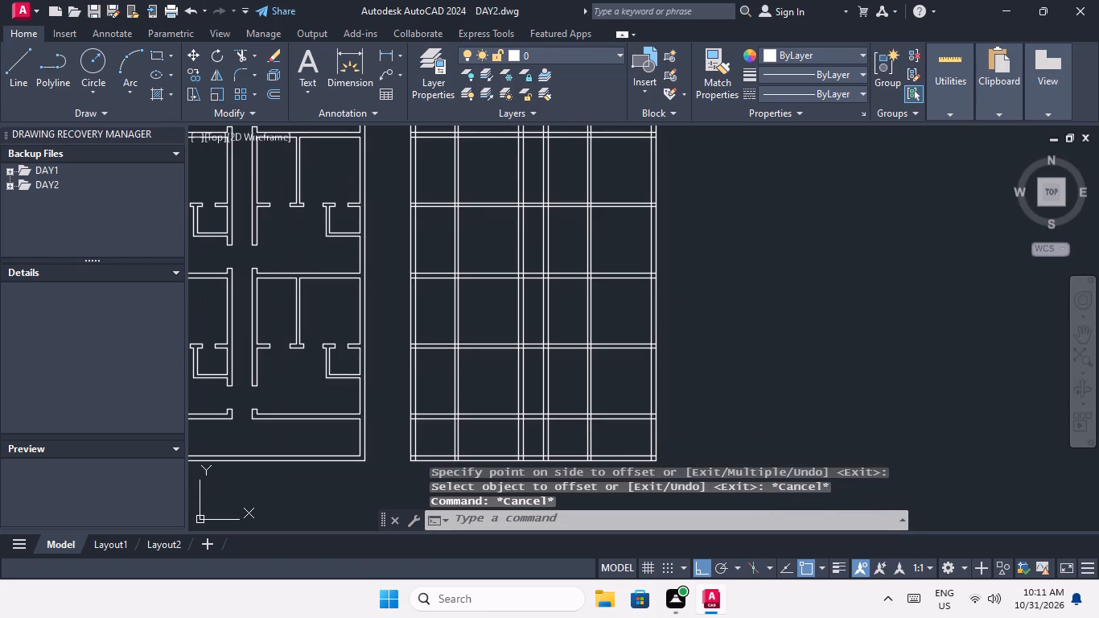
Trim the right partition wall's two lines where they cross the bottom exterior wall of the fifth plan, using all objects as cutting edges.
middle_drag(617, 424, 599, 340)
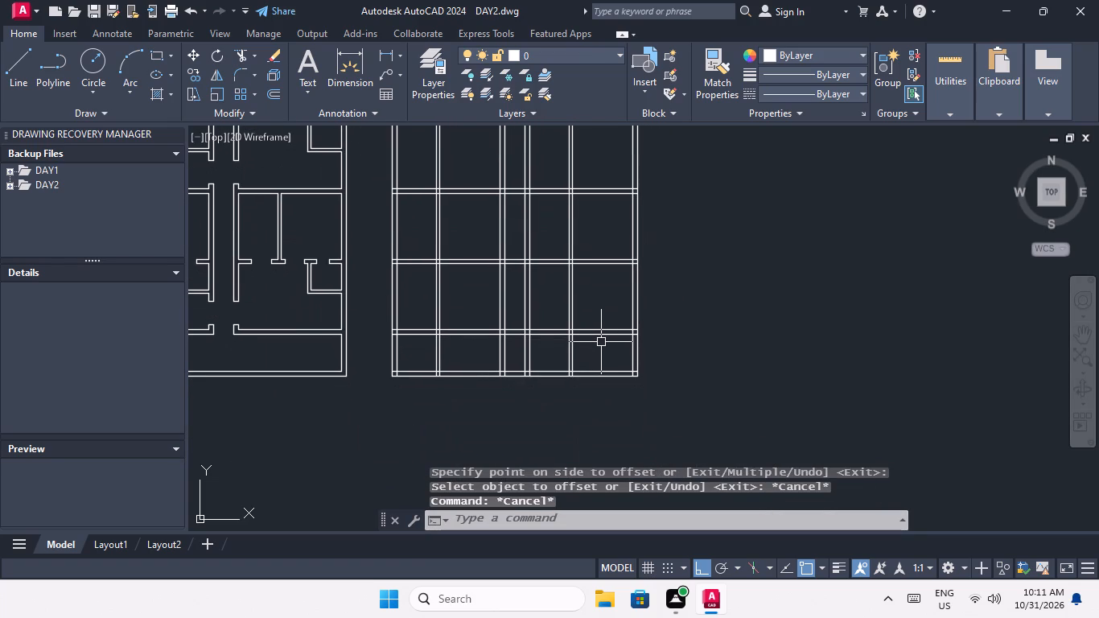
text(tr)
key(space)
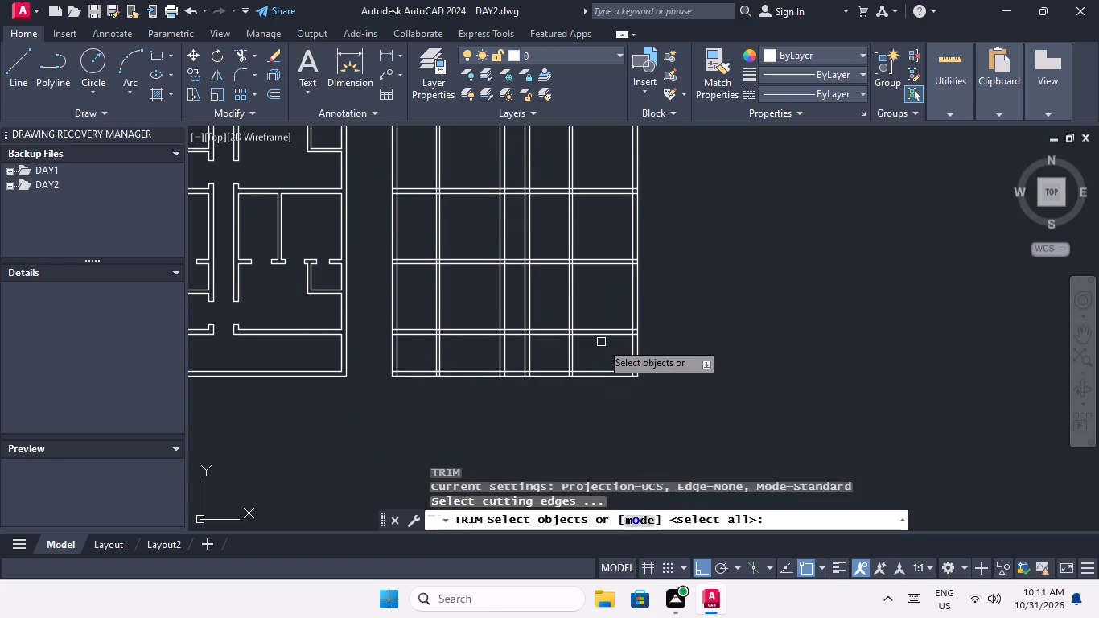
key(space)
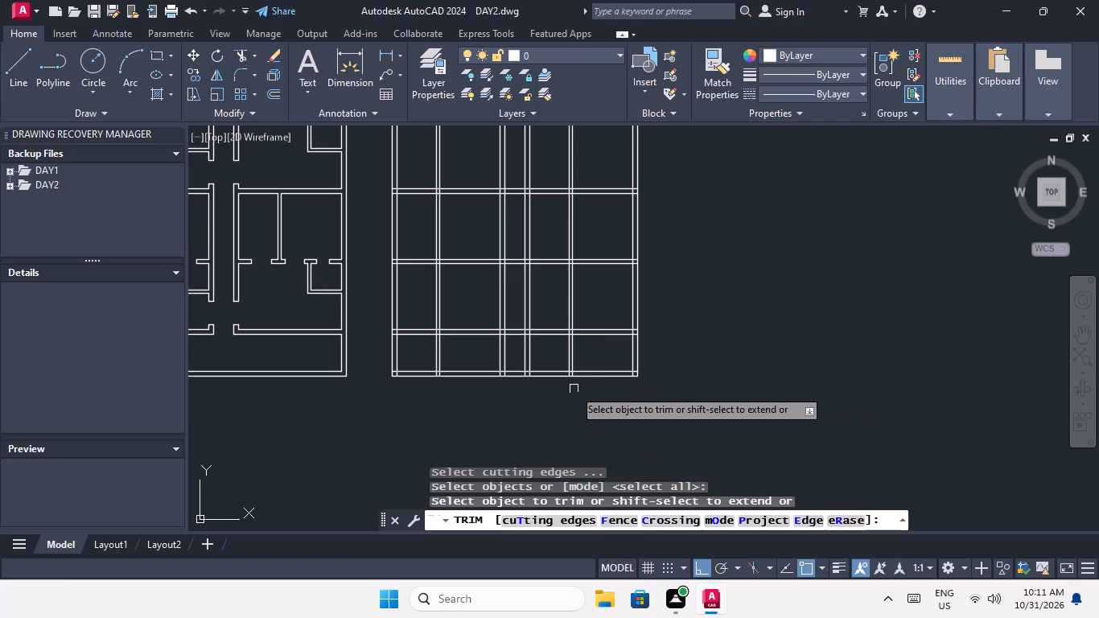
scroll(561, 376, up, 6)
drag(681, 356, 630, 369)
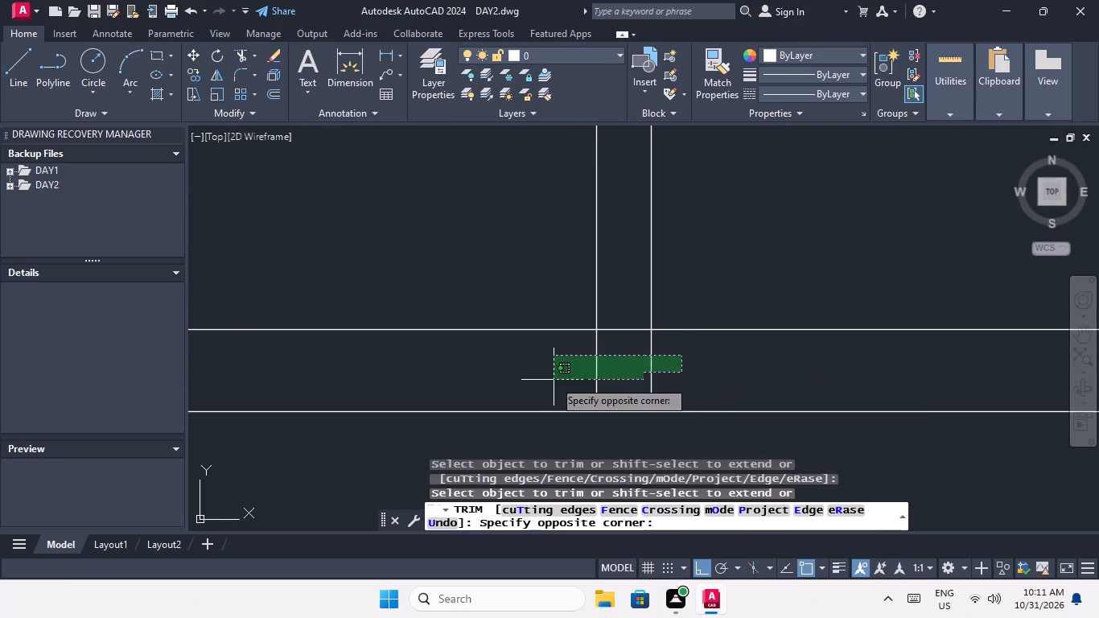
click(549, 380)
Trim the two corridor walls' lines and the left partition's lines inside the bottom exterior wall thickness.
scroll(553, 368, down, 3)
middle_drag(533, 431, 752, 417)
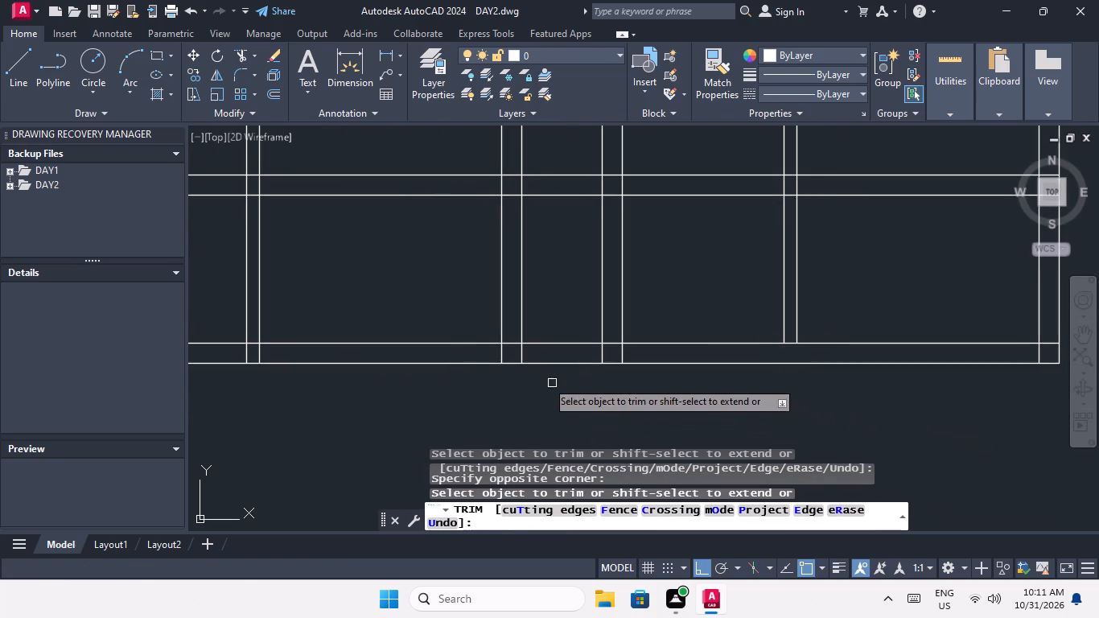
scroll(535, 362, up, 1)
middle_drag(538, 362, 604, 352)
scroll(724, 340, up, 1)
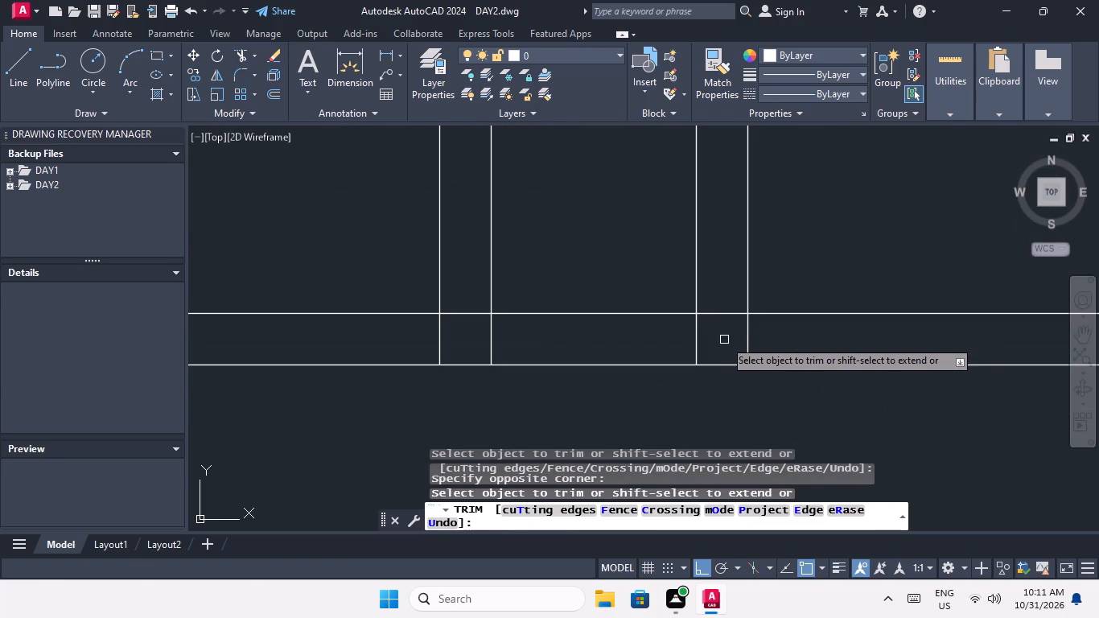
drag(773, 332, 754, 336)
click(424, 340)
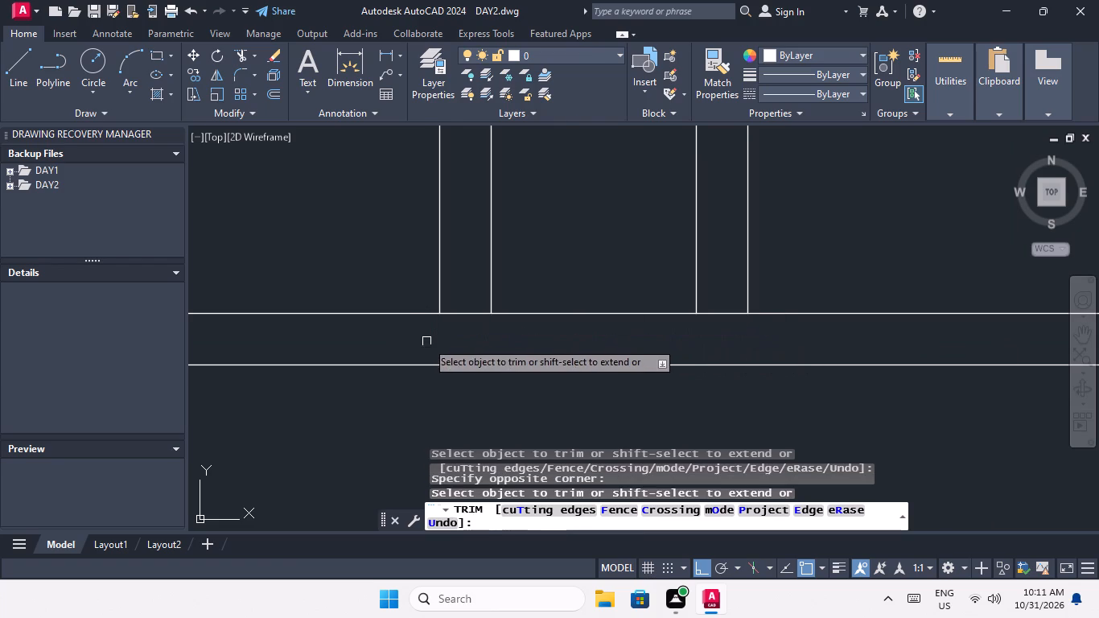
scroll(433, 340, down, 4)
middle_drag(431, 399, 648, 402)
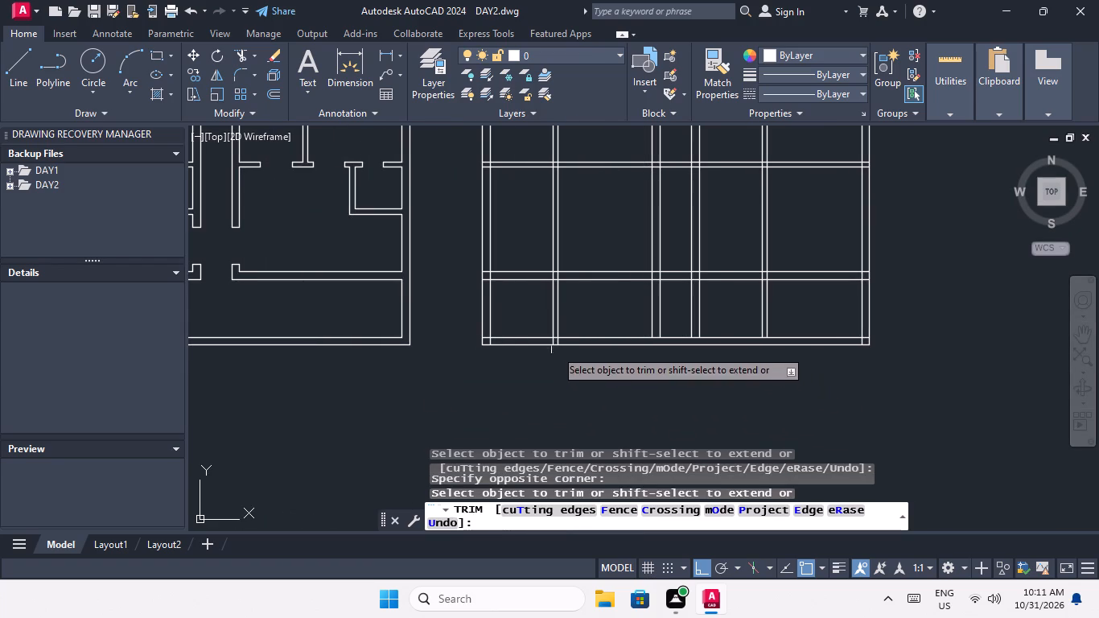
scroll(553, 347, up, 4)
click(582, 318)
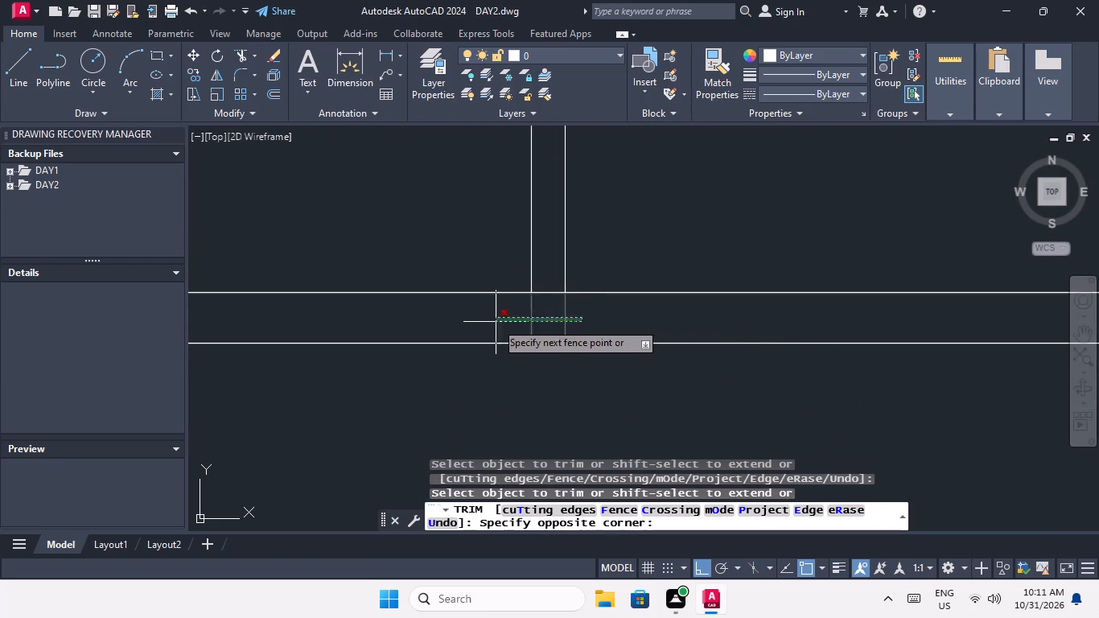
click(495, 322)
Trim all partition and corridor wall lines out of the strip between the eighth cross wall and the bottom exterior wall.
scroll(495, 322, down, 3)
middle_drag(541, 398, 508, 453)
scroll(506, 449, down, 2)
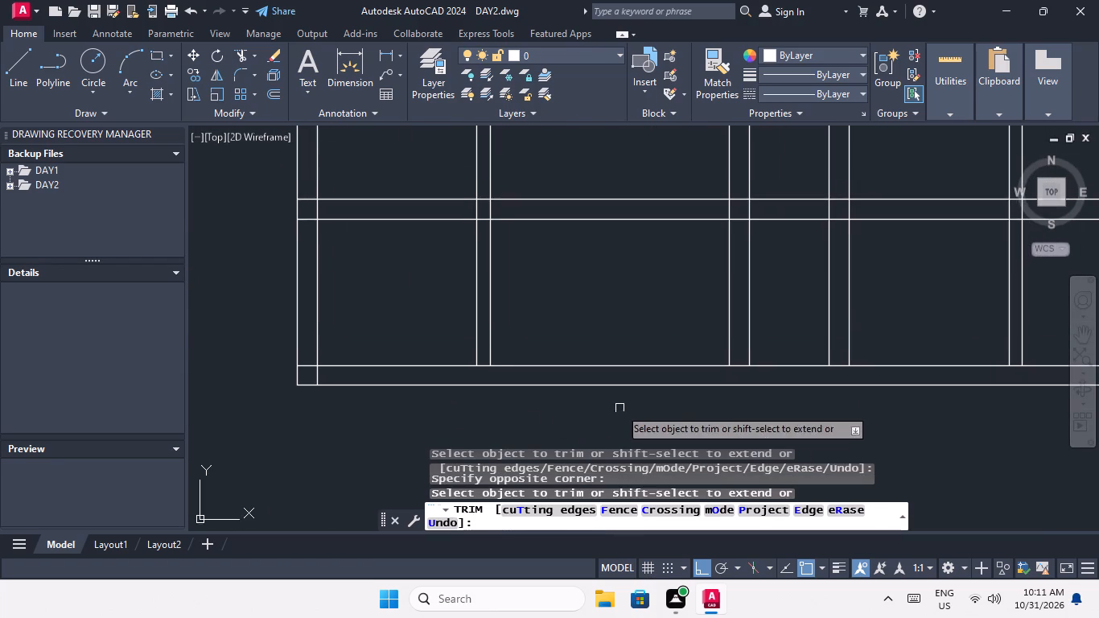
scroll(619, 409, down, 2)
middle_click(671, 415)
middle_drag(602, 429, 449, 431)
scroll(617, 369, up, 1)
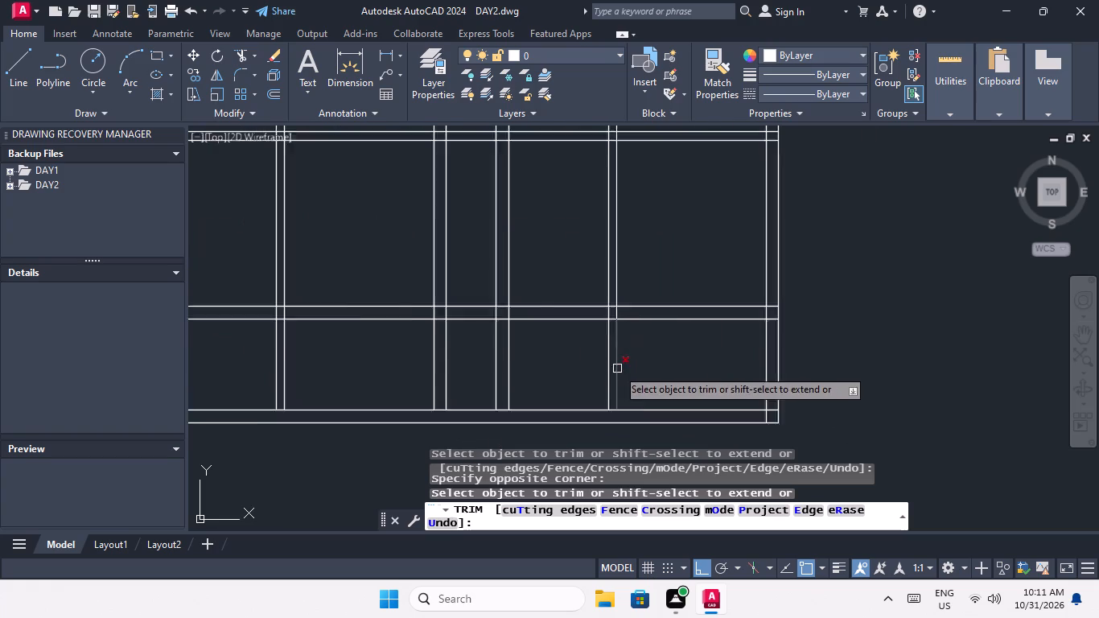
scroll(617, 369, up, 1)
drag(632, 345, 579, 366)
click(314, 376)
scroll(336, 366, down, 3)
middle_drag(336, 366, 467, 366)
scroll(410, 366, up, 3)
drag(410, 358, 368, 377)
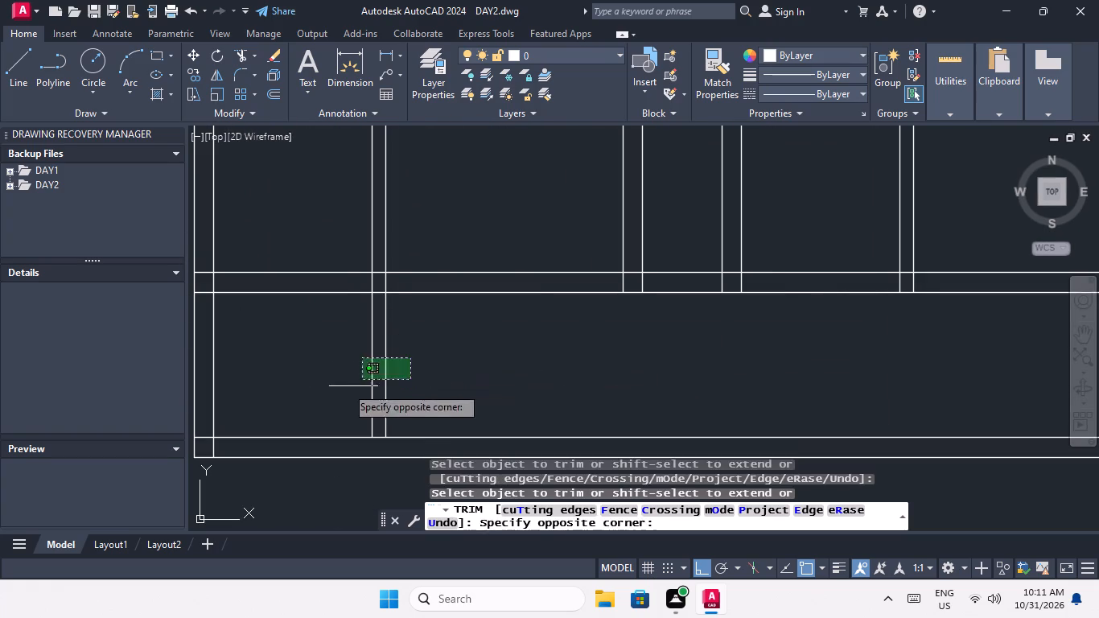
click(337, 391)
Trim the eighth and seventh cross walls' lines where they span the central corridor.
scroll(361, 373, down, 1)
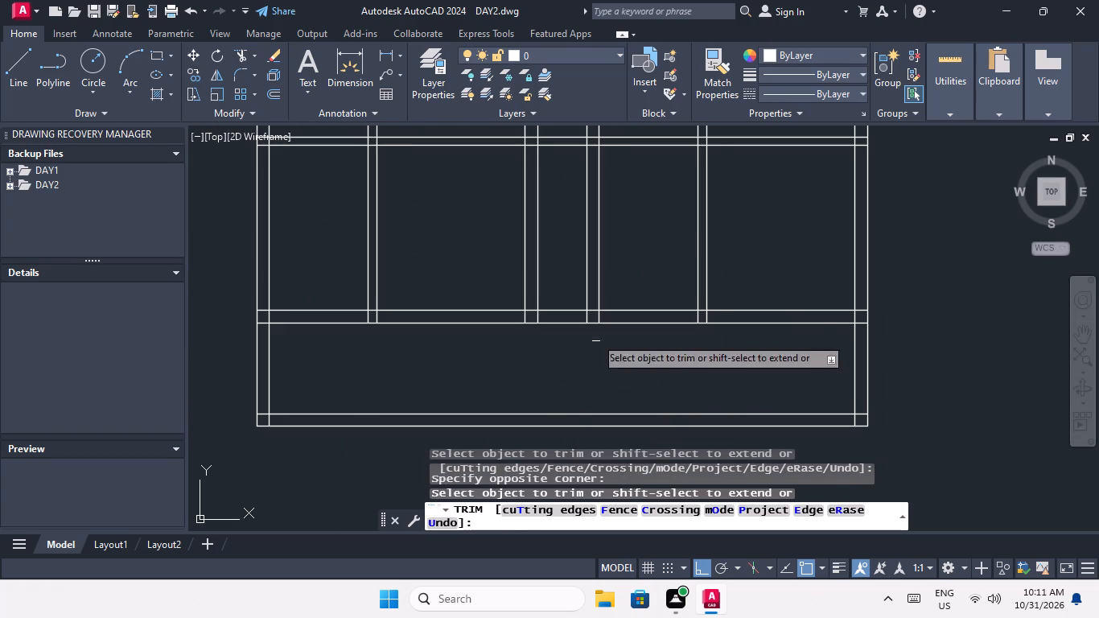
scroll(550, 309, up, 2)
click(586, 381)
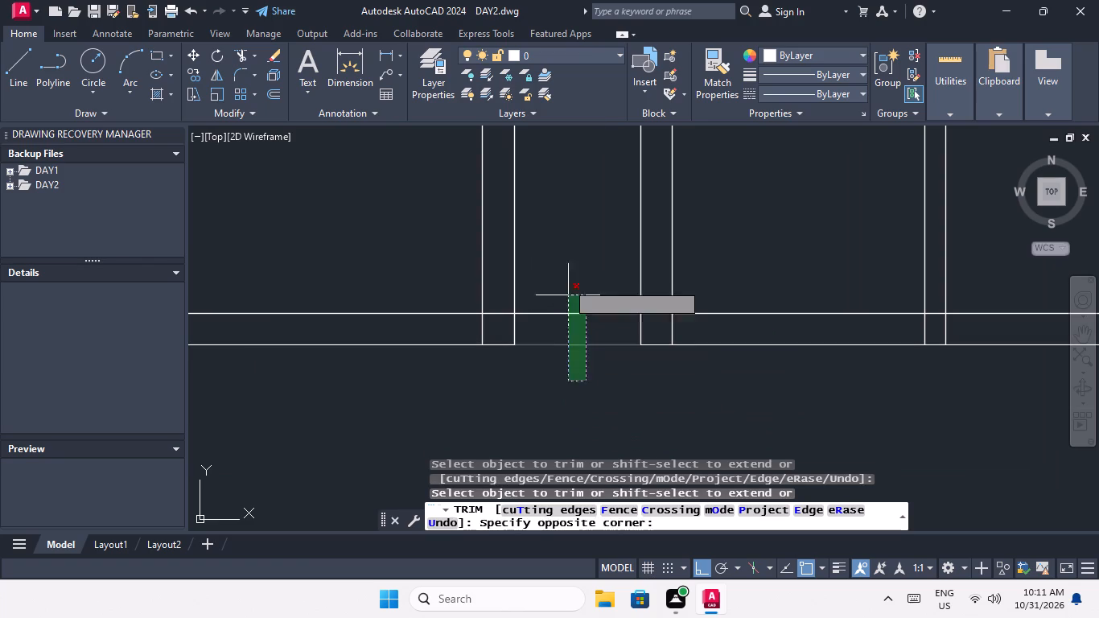
click(563, 262)
middle_drag(562, 287, 523, 489)
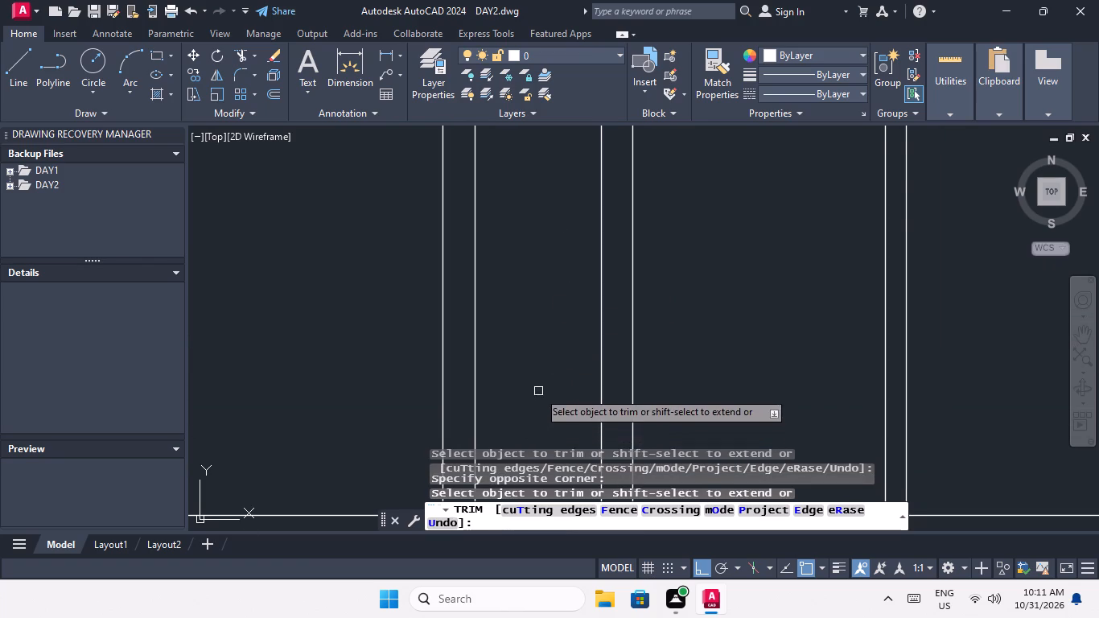
middle_drag(538, 392, 539, 521)
scroll(534, 423, down, 1)
middle_drag(534, 432, 522, 535)
scroll(533, 418, up, 2)
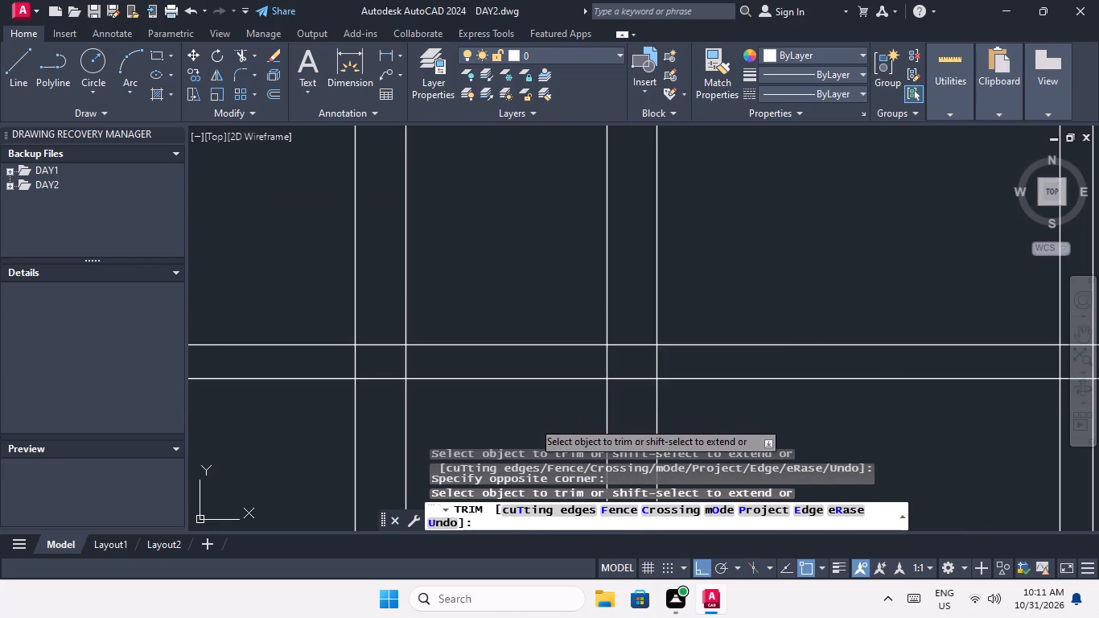
click(533, 421)
click(476, 305)
Trim the sixth and fifth cross walls' lines where they span the central corridor.
scroll(475, 327, down, 4)
middle_drag(485, 309, 499, 468)
scroll(500, 383, up, 4)
drag(490, 435, 478, 409)
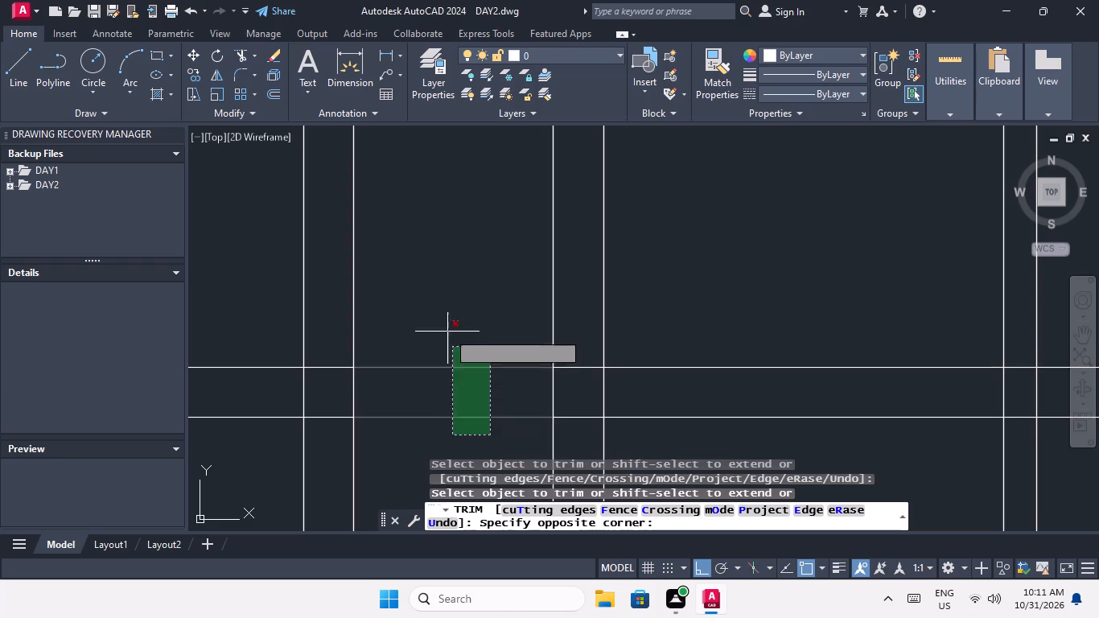
click(439, 312)
scroll(442, 308, down, 3)
middle_drag(445, 316, 452, 456)
scroll(454, 290, up, 3)
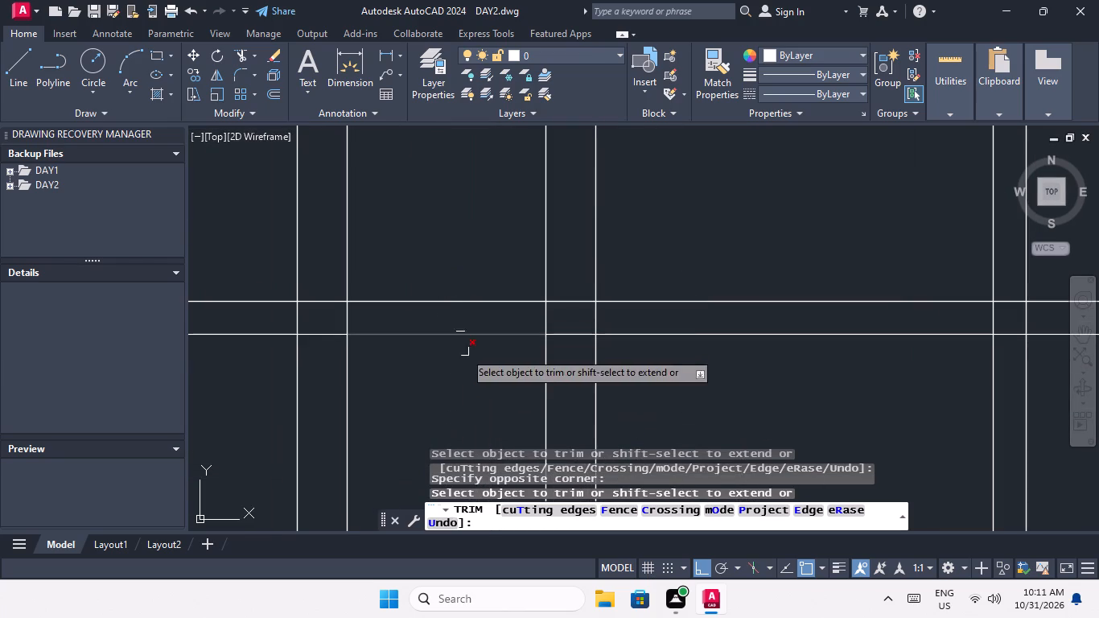
click(467, 367)
click(432, 282)
Trim the fourth and third cross walls' lines where they span the central corridor.
scroll(432, 283, down, 2)
middle_drag(432, 299, 442, 526)
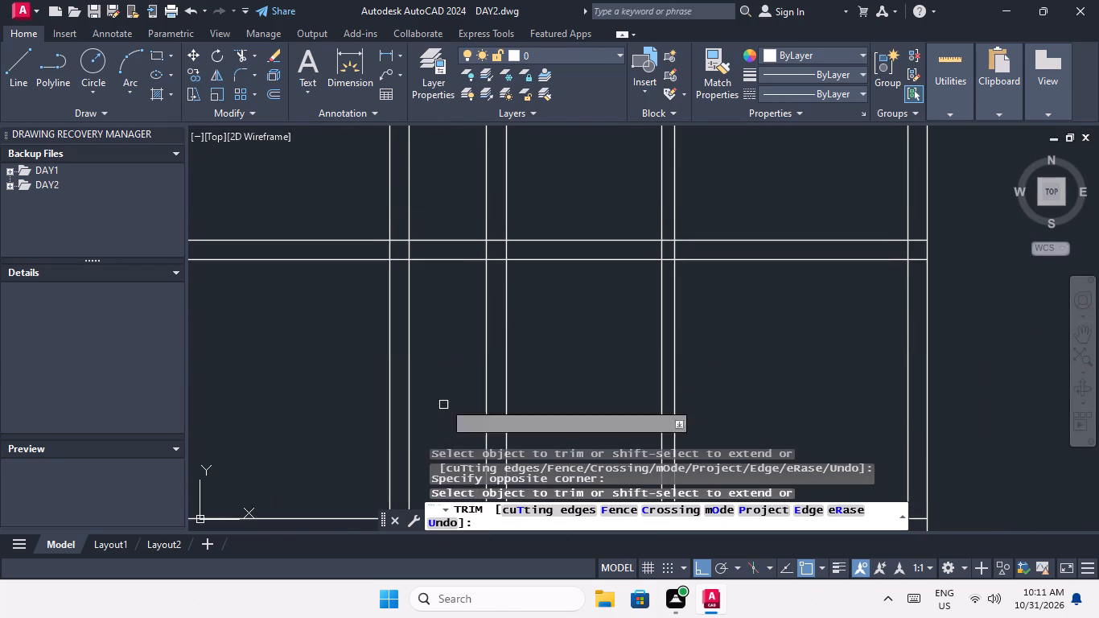
middle_drag(448, 316, 455, 430)
scroll(456, 359, up, 2)
drag(471, 437, 463, 412)
click(422, 299)
scroll(422, 299, down, 1)
middle_drag(422, 323, 423, 488)
scroll(430, 364, down, 3)
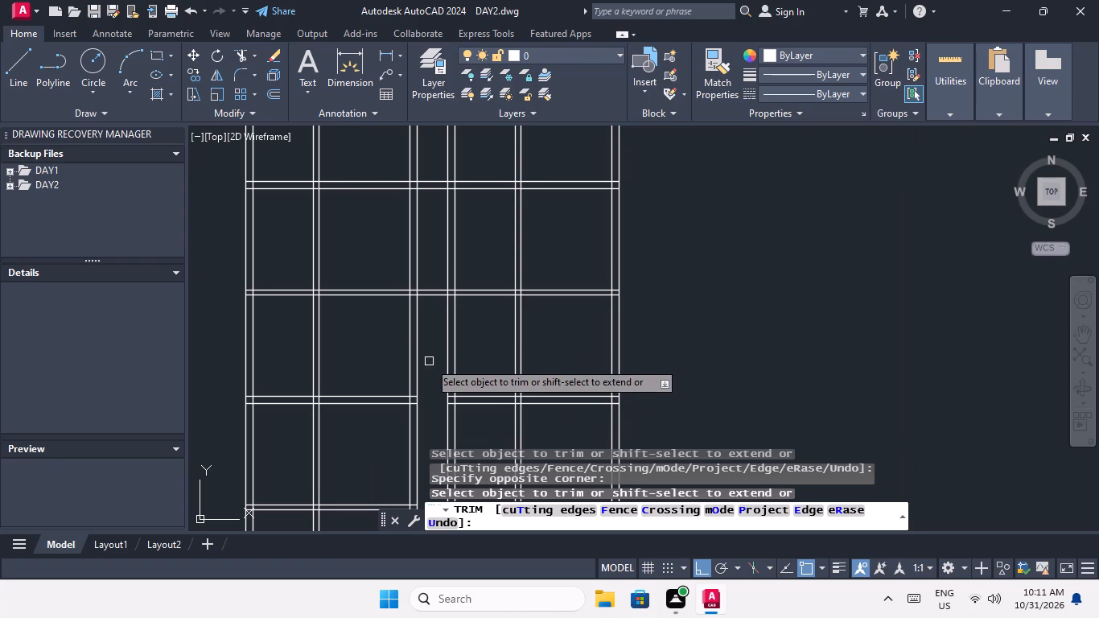
middle_drag(429, 319, 434, 414)
scroll(432, 398, up, 3)
click(455, 396)
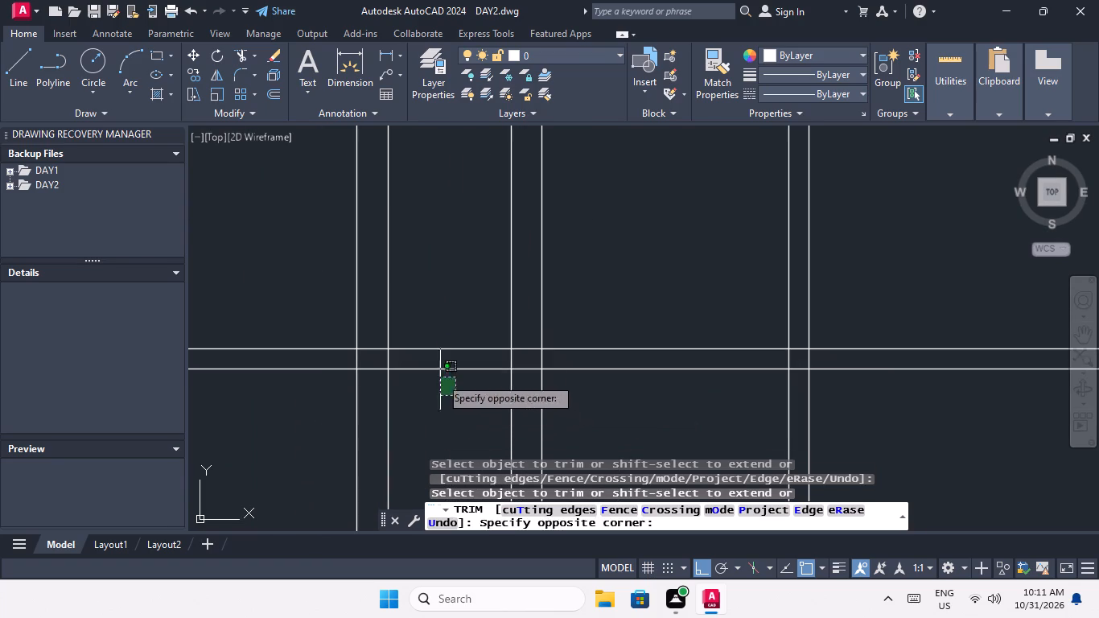
click(425, 307)
Trim the second and first cross walls' lines where they span the central corridor.
scroll(426, 312, down, 2)
middle_drag(433, 292, 439, 388)
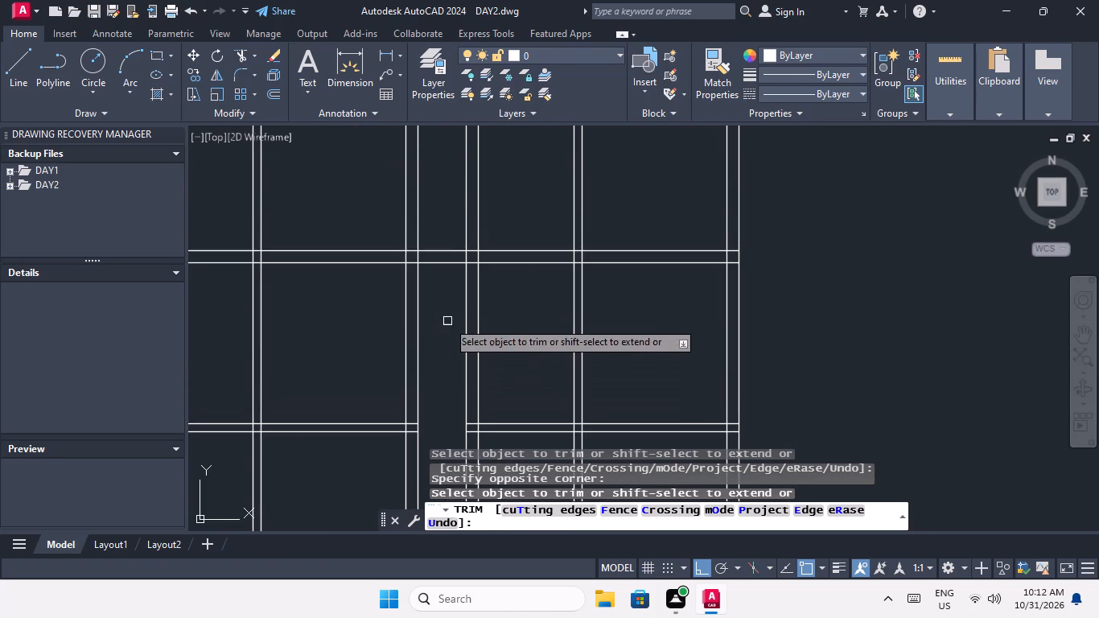
scroll(443, 246, up, 3)
drag(448, 356, 441, 340)
click(414, 250)
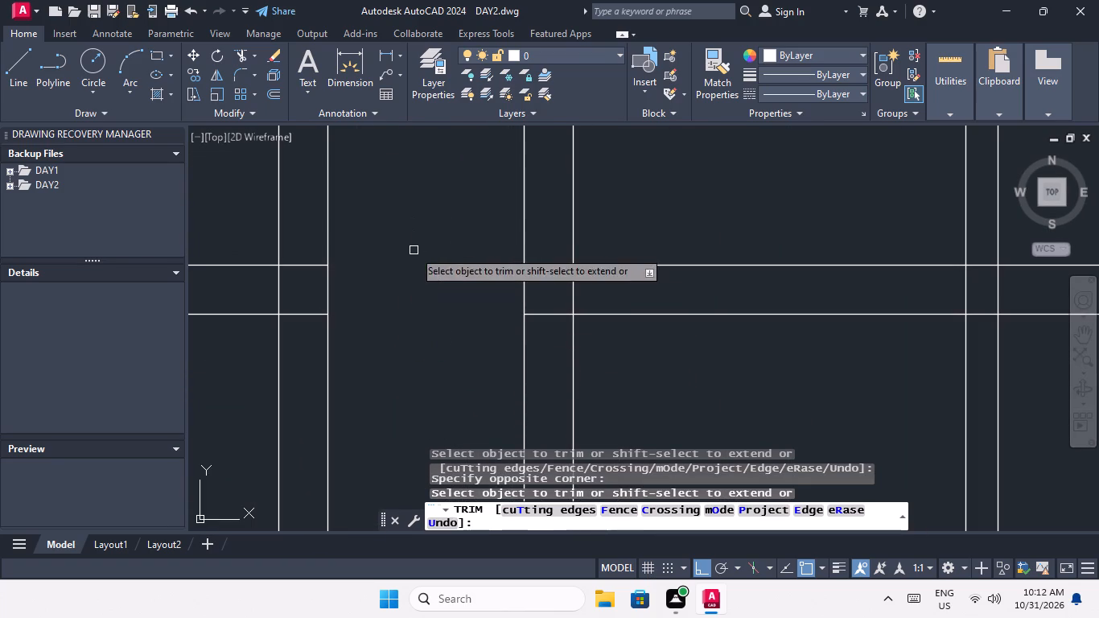
scroll(414, 250, down, 2)
middle_drag(418, 277, 430, 468)
middle_drag(434, 290, 434, 470)
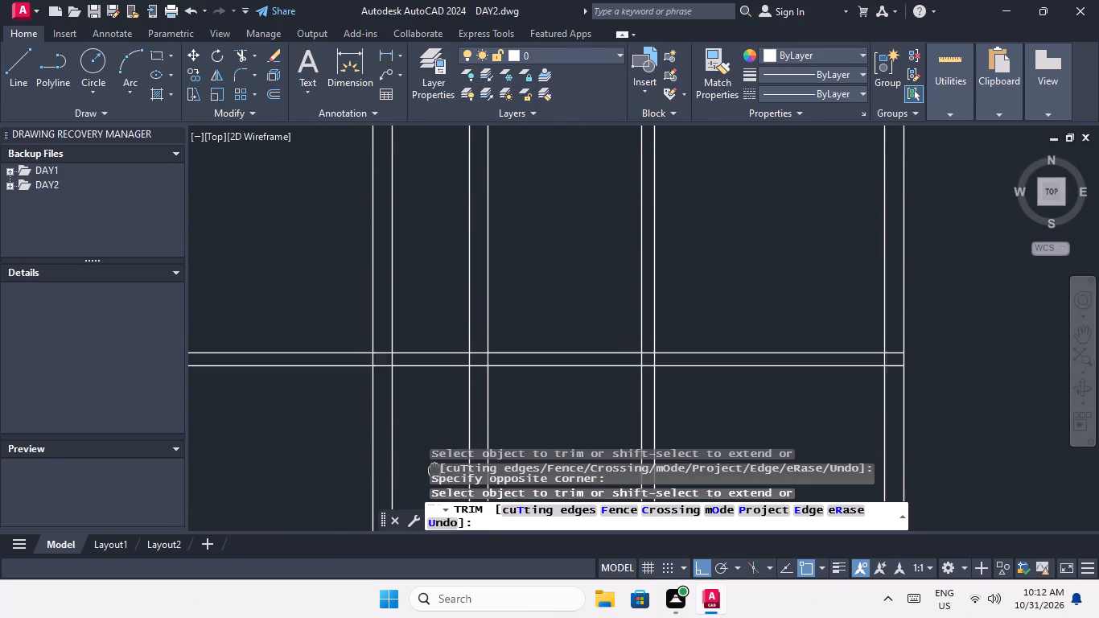
middle_drag(434, 470, 434, 494)
scroll(433, 406, up, 2)
click(439, 406)
click(409, 307)
Trim the left and right partition walls' lines between the first and second cross walls.
scroll(409, 307, down, 3)
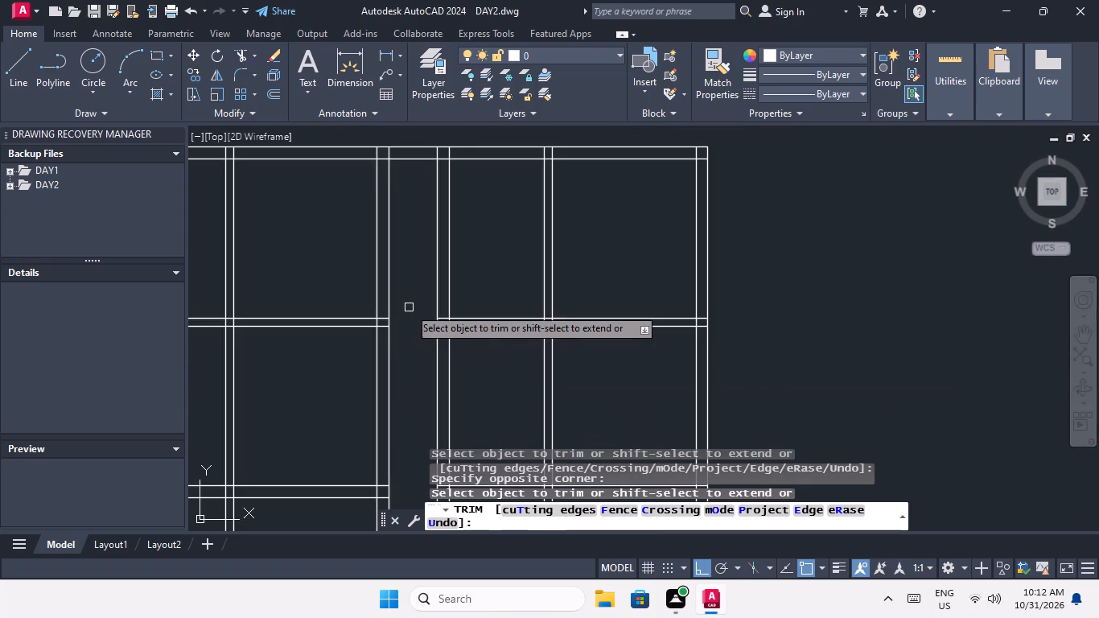
middle_drag(411, 308, 428, 513)
middle_drag(429, 418, 415, 318)
middle_drag(418, 335, 435, 292)
middle_drag(438, 303, 464, 249)
scroll(464, 267, down, 2)
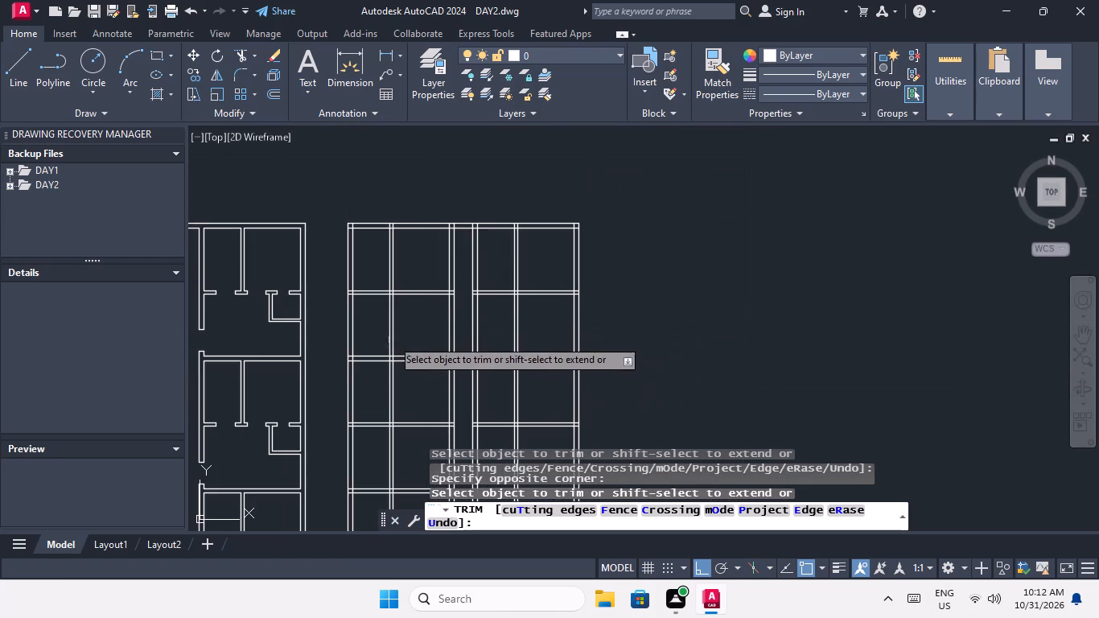
scroll(391, 327, up, 1)
drag(409, 300, 391, 329)
click(363, 346)
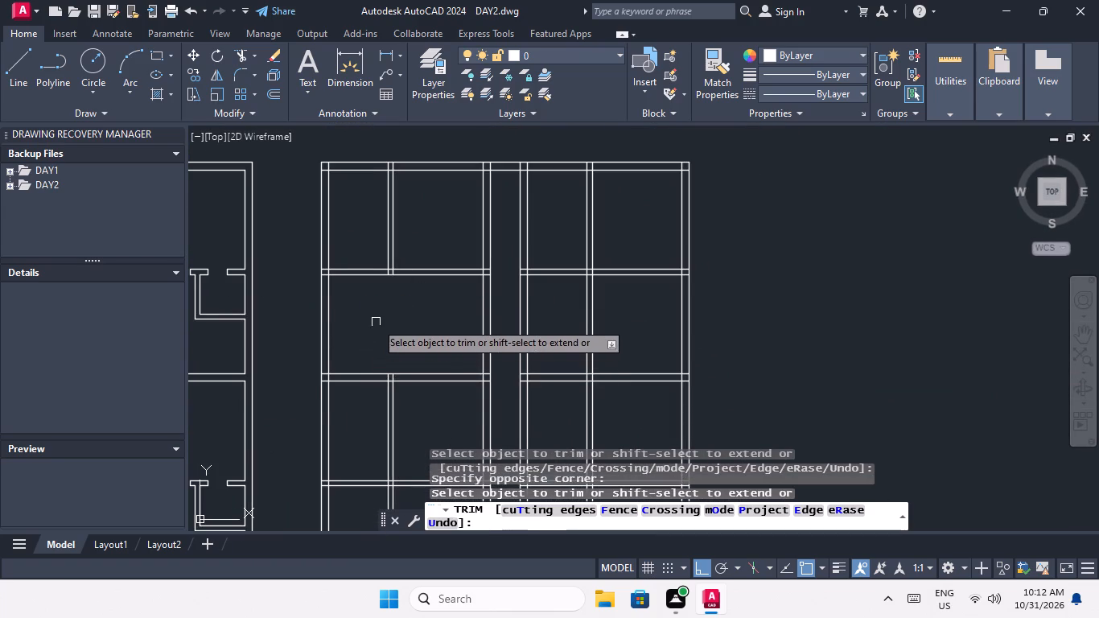
scroll(376, 321, down, 2)
scroll(468, 323, up, 2)
click(469, 307)
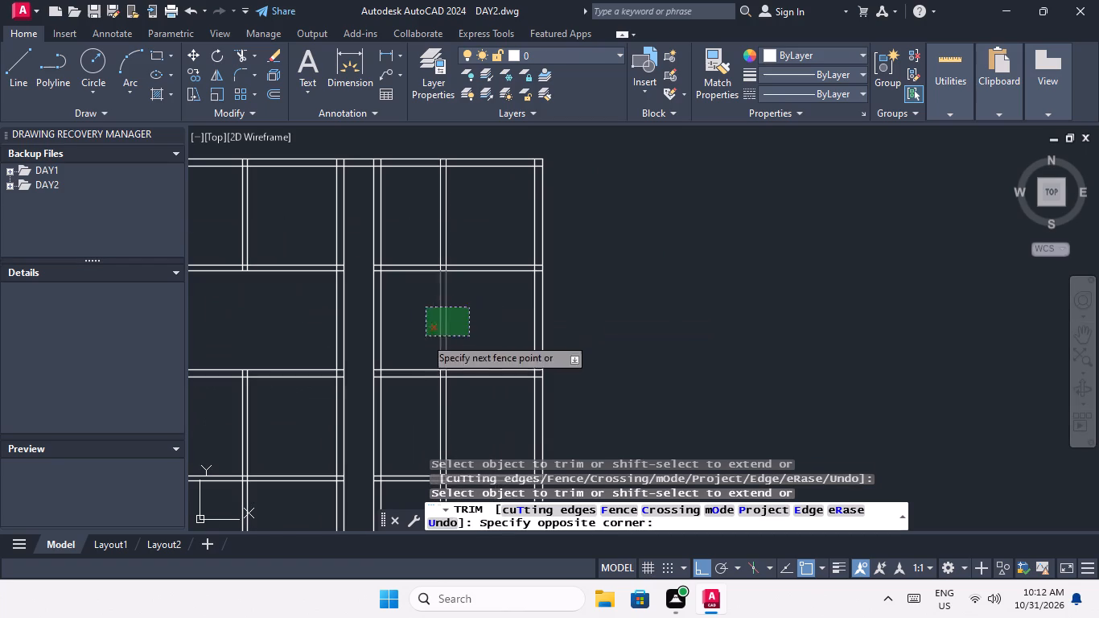
click(422, 338)
Trim the left and right partition walls' lines between the third and fourth cross walls.
scroll(440, 305, down, 3)
scroll(385, 366, up, 4)
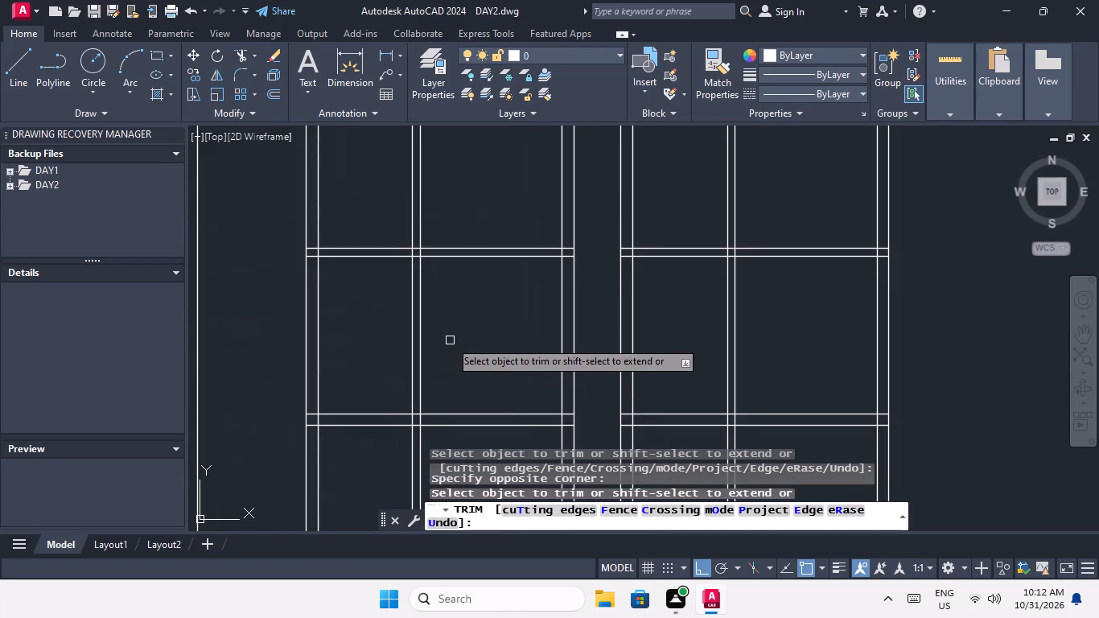
drag(451, 328, 427, 347)
click(369, 374)
scroll(375, 363, down, 3)
scroll(471, 360, up, 3)
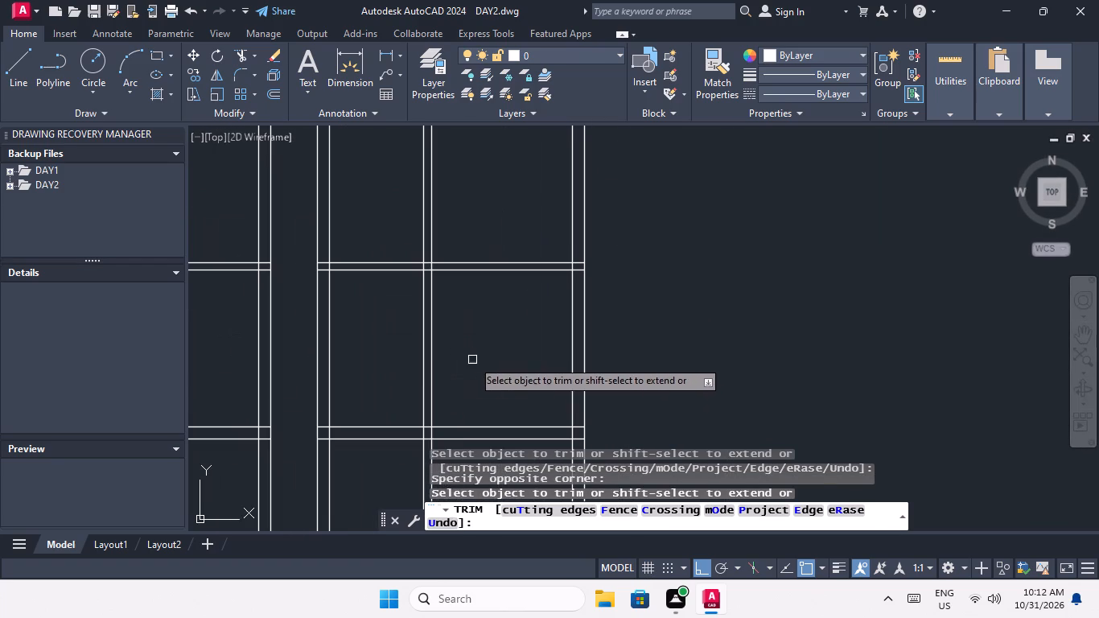
drag(484, 332, 430, 356)
click(405, 369)
Trim the left and right partition walls' lines between the fifth and sixth cross walls.
scroll(416, 348, down, 4)
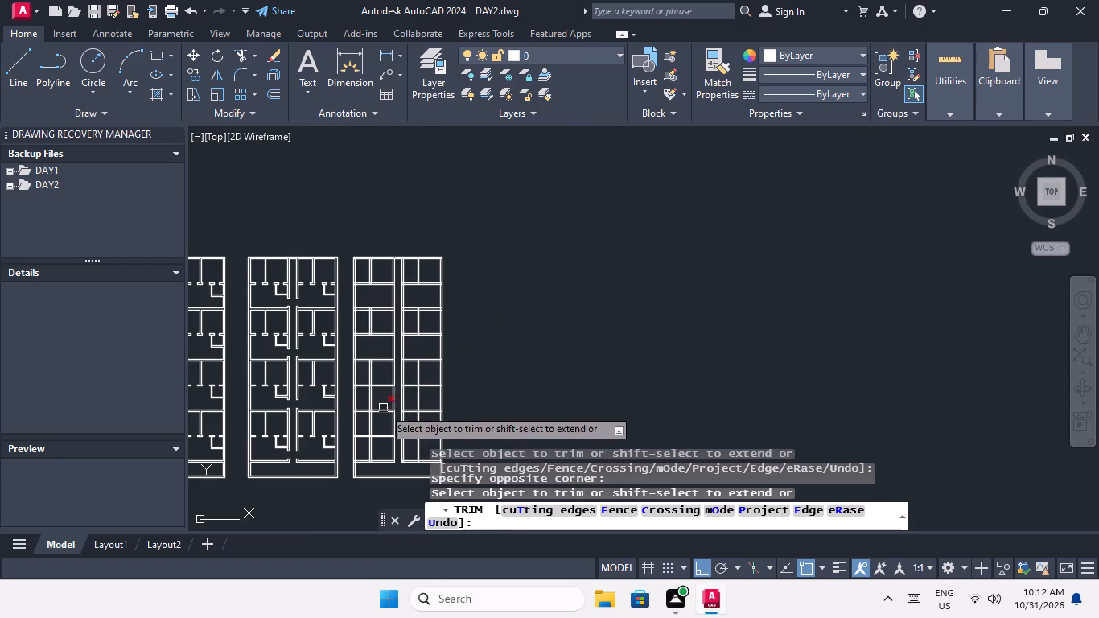
scroll(368, 406, up, 3)
drag(394, 371, 385, 383)
click(351, 402)
scroll(368, 371, down, 2)
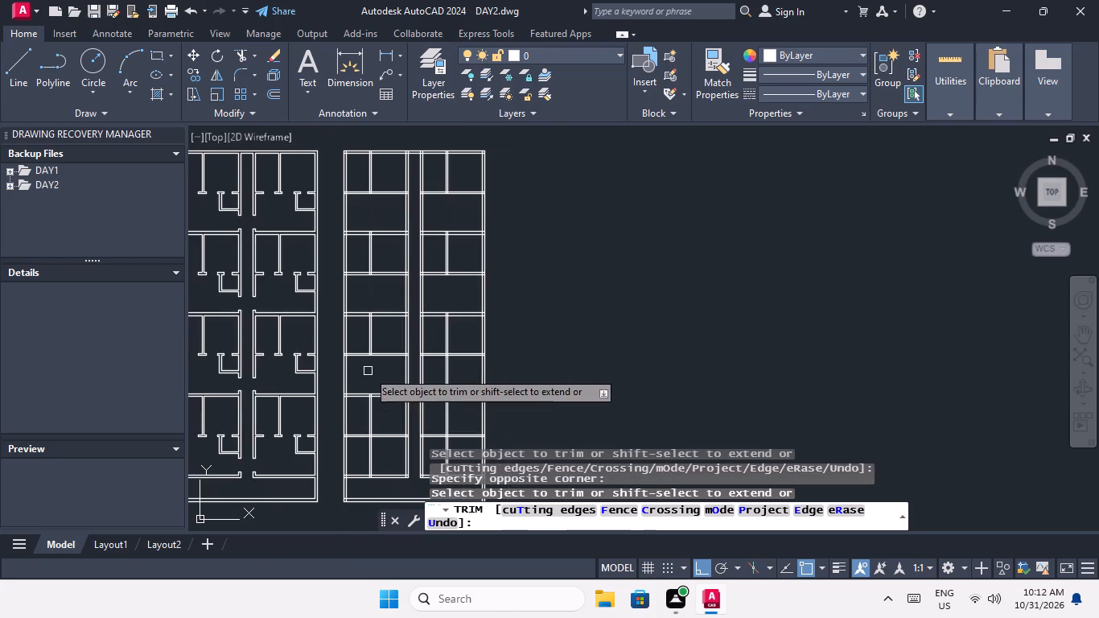
scroll(444, 377, up, 3)
drag(474, 355, 435, 388)
click(410, 402)
Trim the left partition wall's lines between the seventh and eighth cross walls.
scroll(416, 356, down, 2)
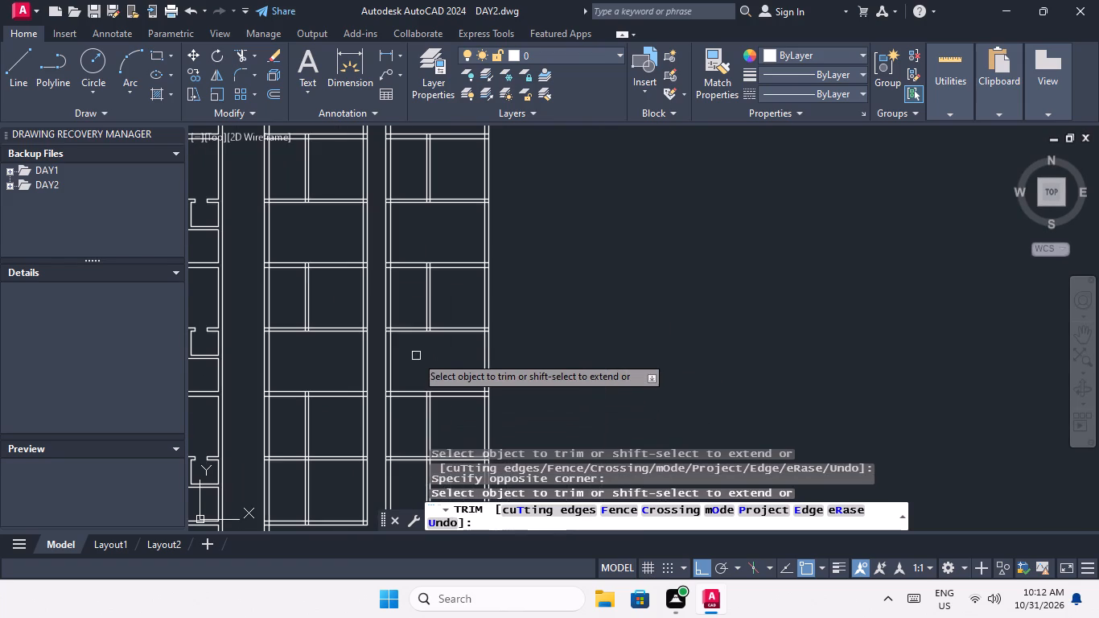
middle_drag(417, 358, 434, 314)
scroll(339, 451, up, 2)
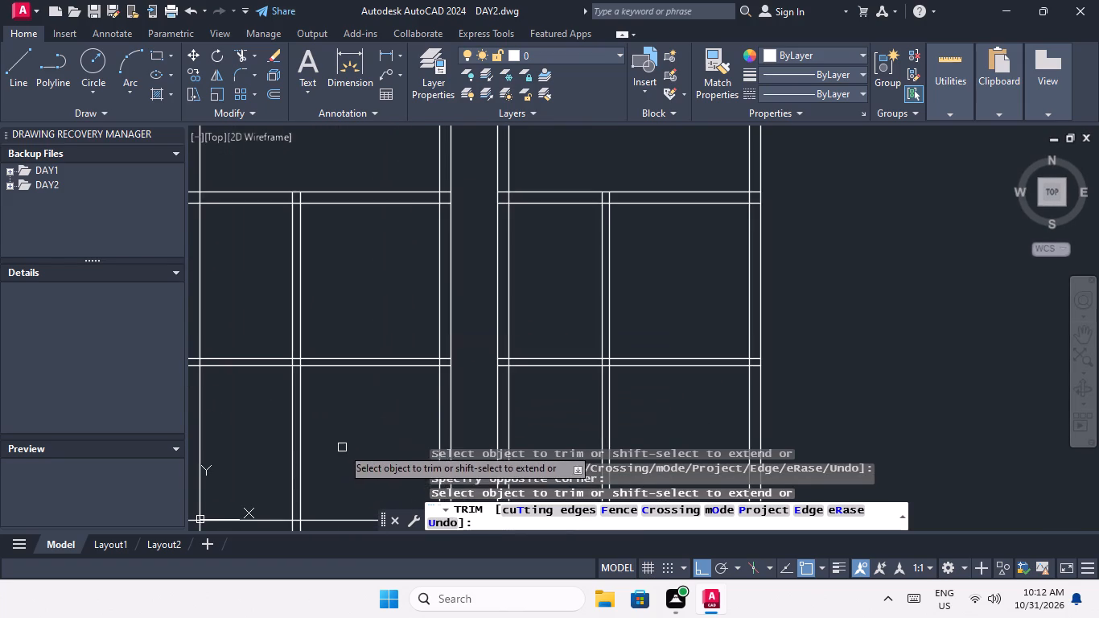
middle_drag(344, 445, 401, 364)
drag(382, 335, 357, 370)
click(296, 398)
scroll(333, 369, down, 3)
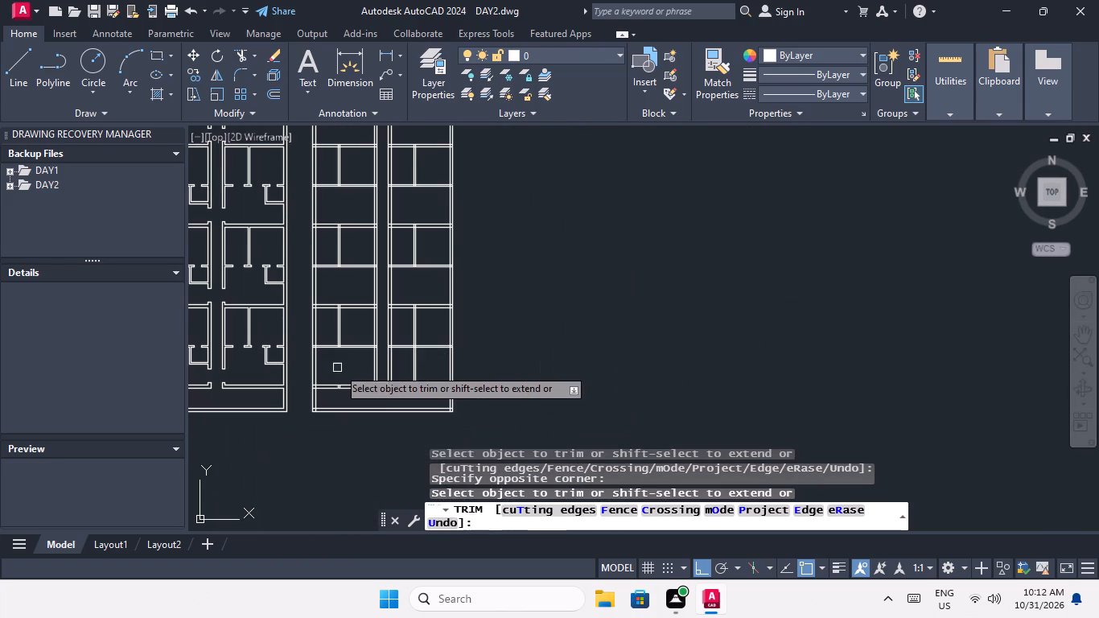
Trim the right partition wall's lines between the seventh and eighth cross walls.
scroll(419, 369, up, 4)
drag(424, 323, 354, 390)
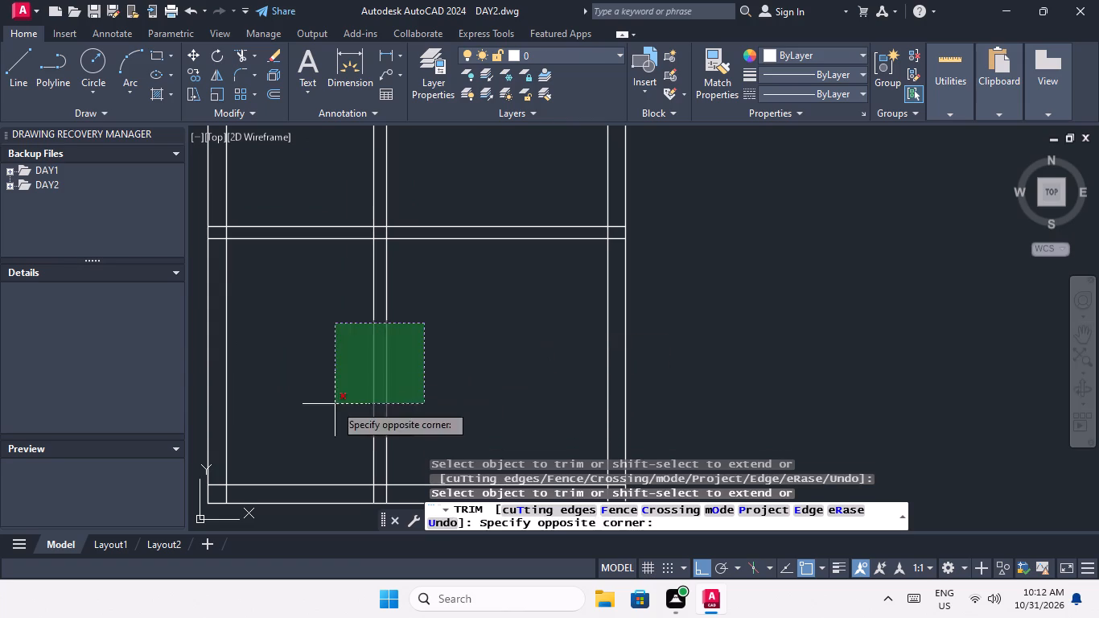
click(335, 404)
key(Escape)
key(Escape)
Erase the right partition's two leftover stub lines inside the eighth cross wall.
middle_drag(374, 406, 424, 299)
scroll(426, 298, up, 1)
scroll(426, 298, down, 2)
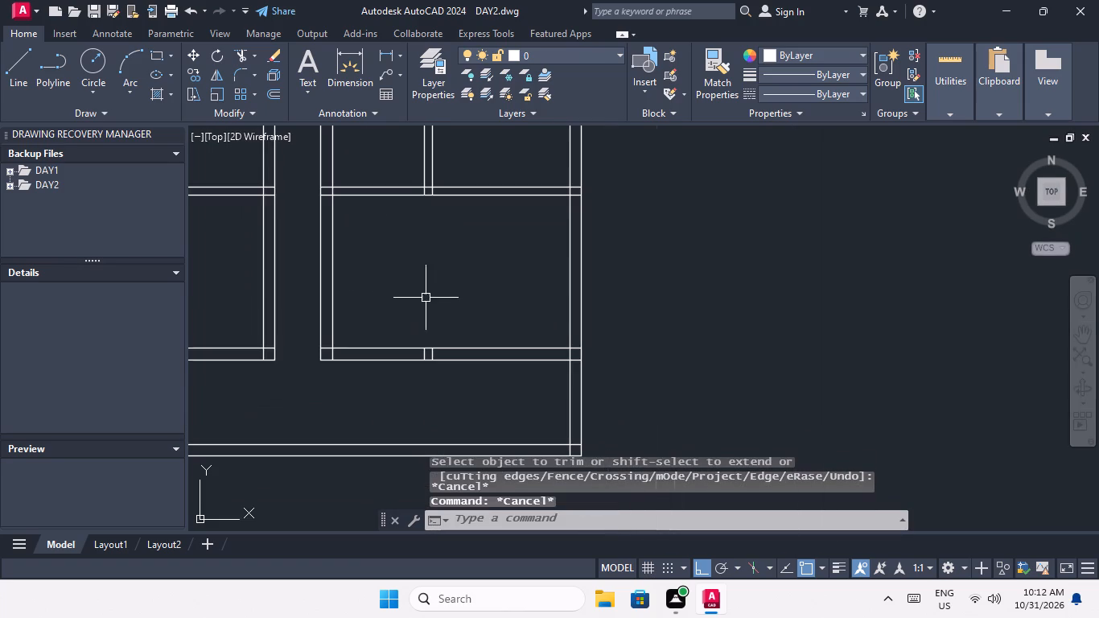
scroll(434, 355, up, 4)
drag(428, 348, 397, 365)
click(338, 380)
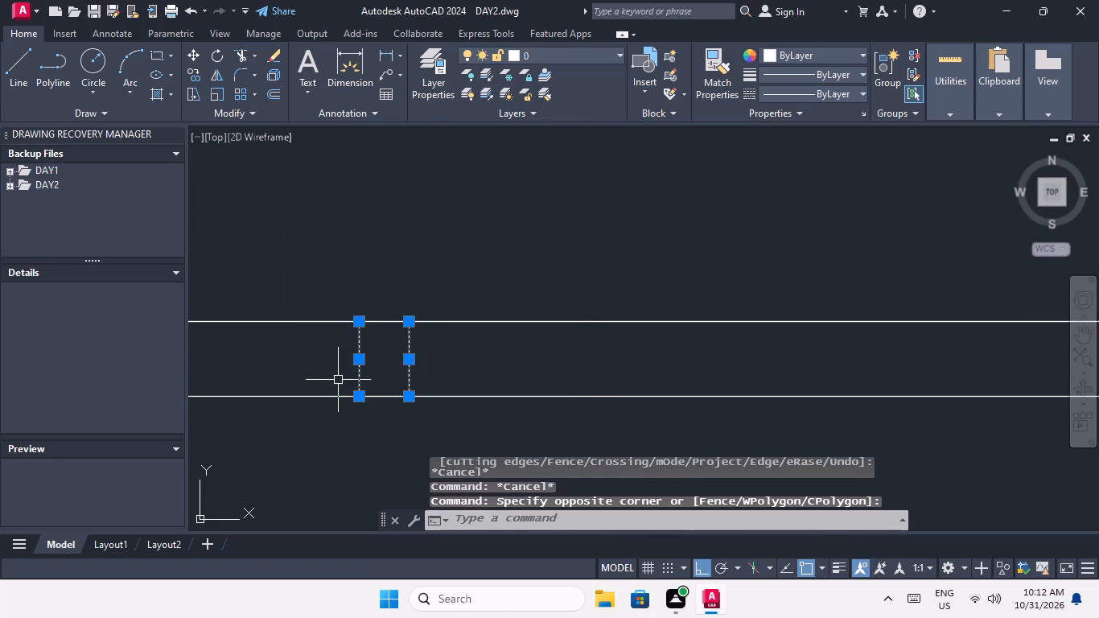
key(Delete)
Erase the left partition's two leftover stub lines inside the eighth cross wall.
scroll(360, 370, down, 3)
middle_drag(362, 390, 508, 360)
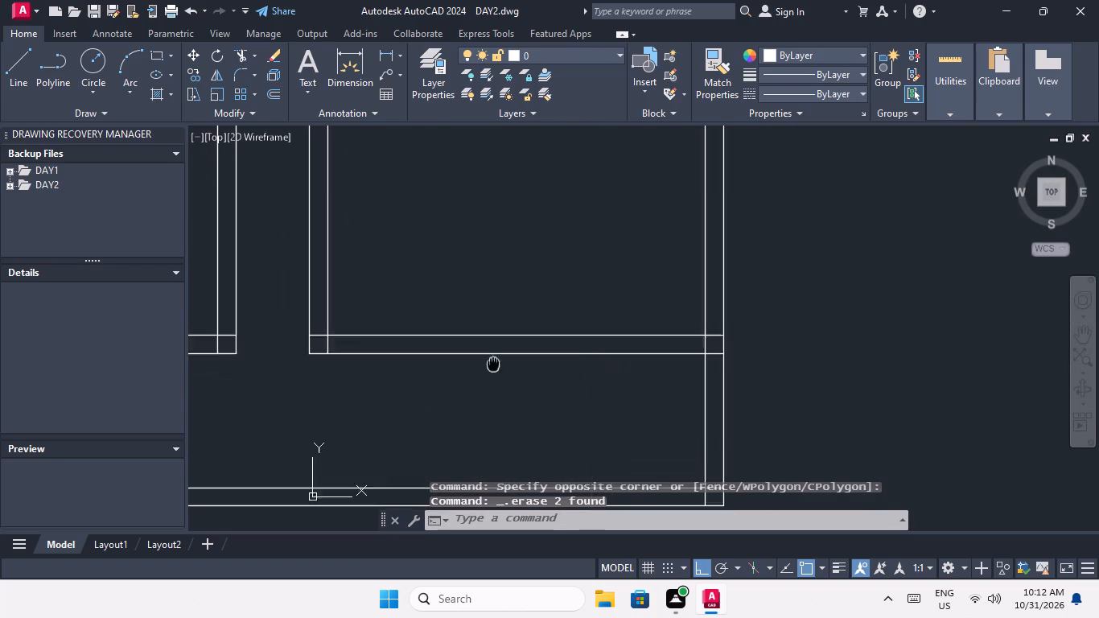
middle_drag(508, 360, 529, 357)
scroll(531, 355, down, 3)
scroll(407, 354, up, 8)
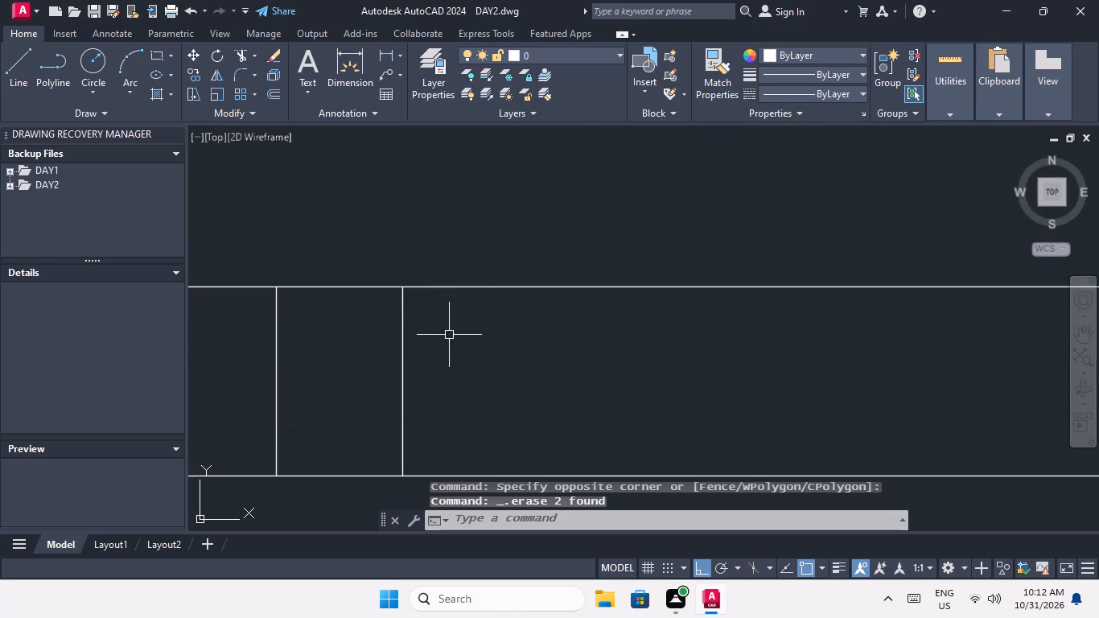
drag(450, 332, 343, 393)
click(255, 421)
key(Delete)
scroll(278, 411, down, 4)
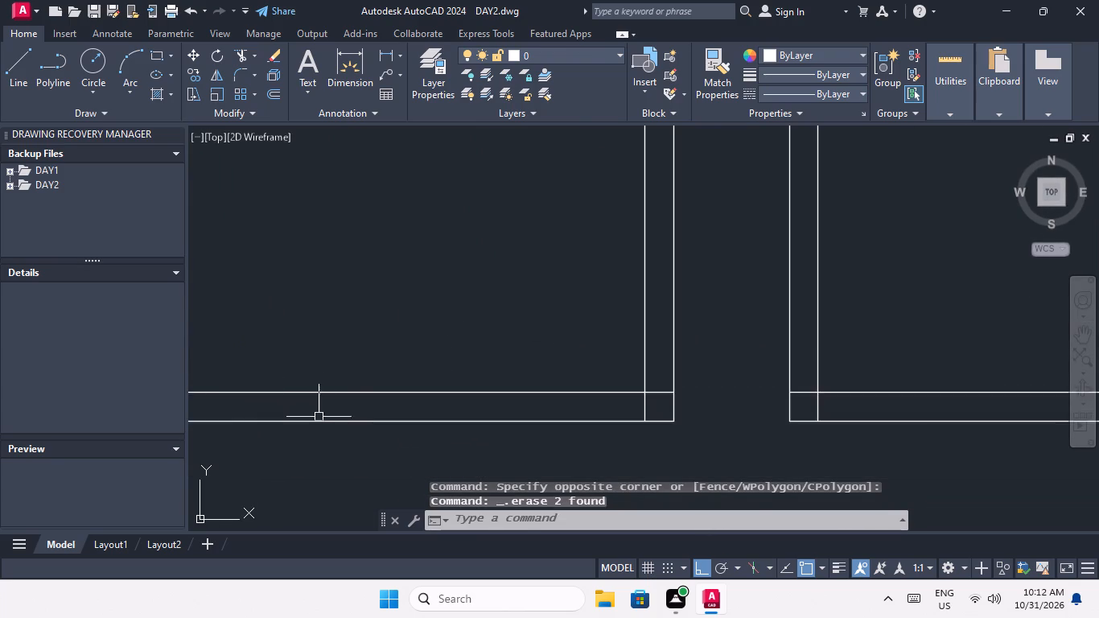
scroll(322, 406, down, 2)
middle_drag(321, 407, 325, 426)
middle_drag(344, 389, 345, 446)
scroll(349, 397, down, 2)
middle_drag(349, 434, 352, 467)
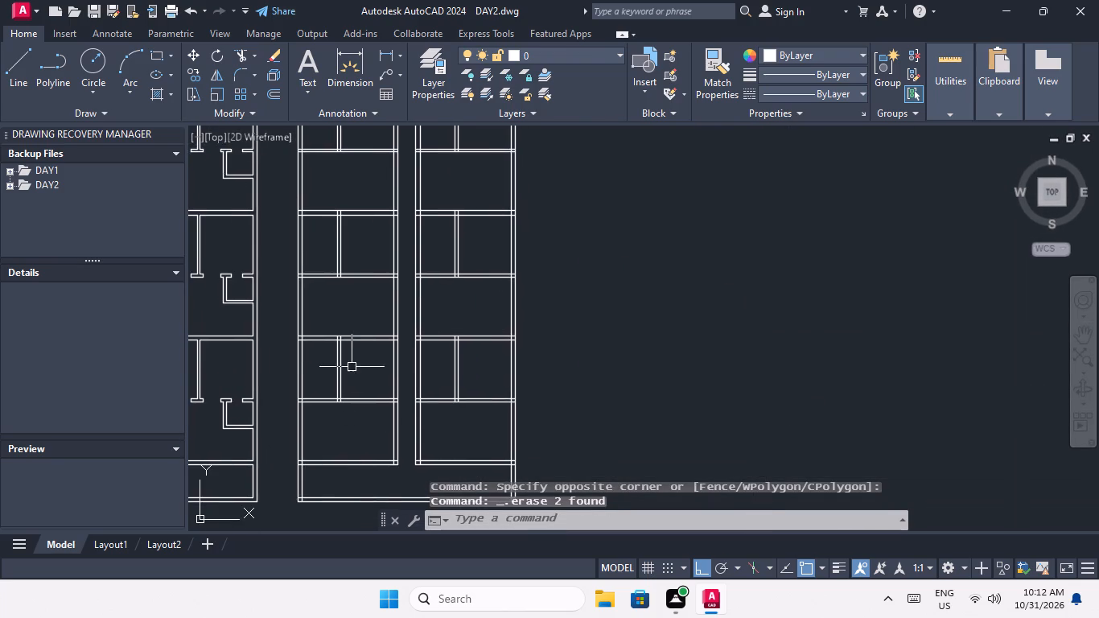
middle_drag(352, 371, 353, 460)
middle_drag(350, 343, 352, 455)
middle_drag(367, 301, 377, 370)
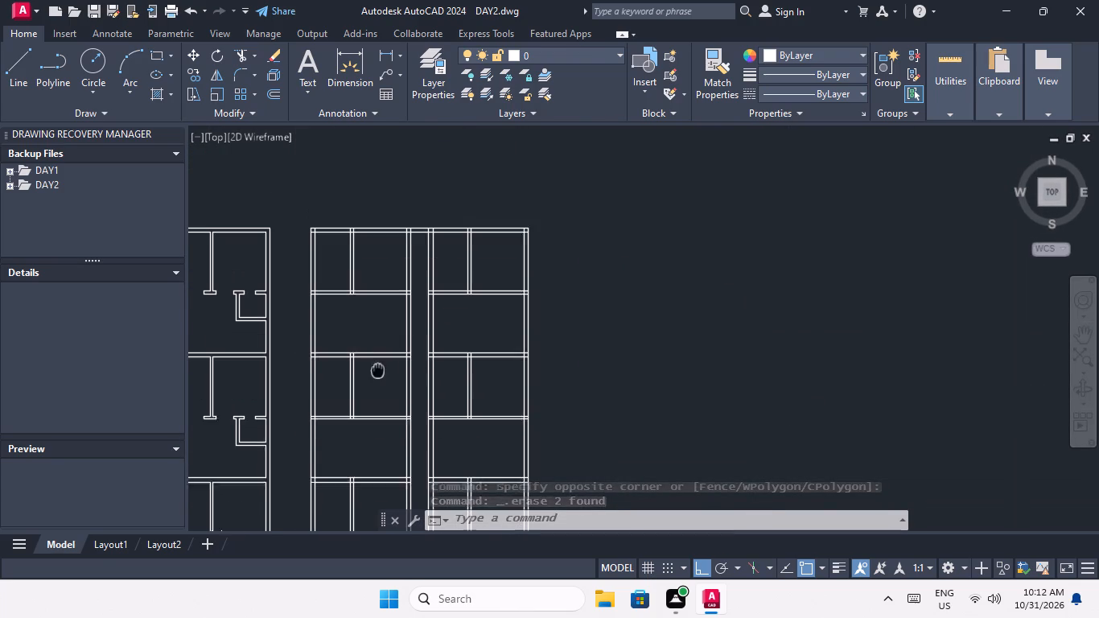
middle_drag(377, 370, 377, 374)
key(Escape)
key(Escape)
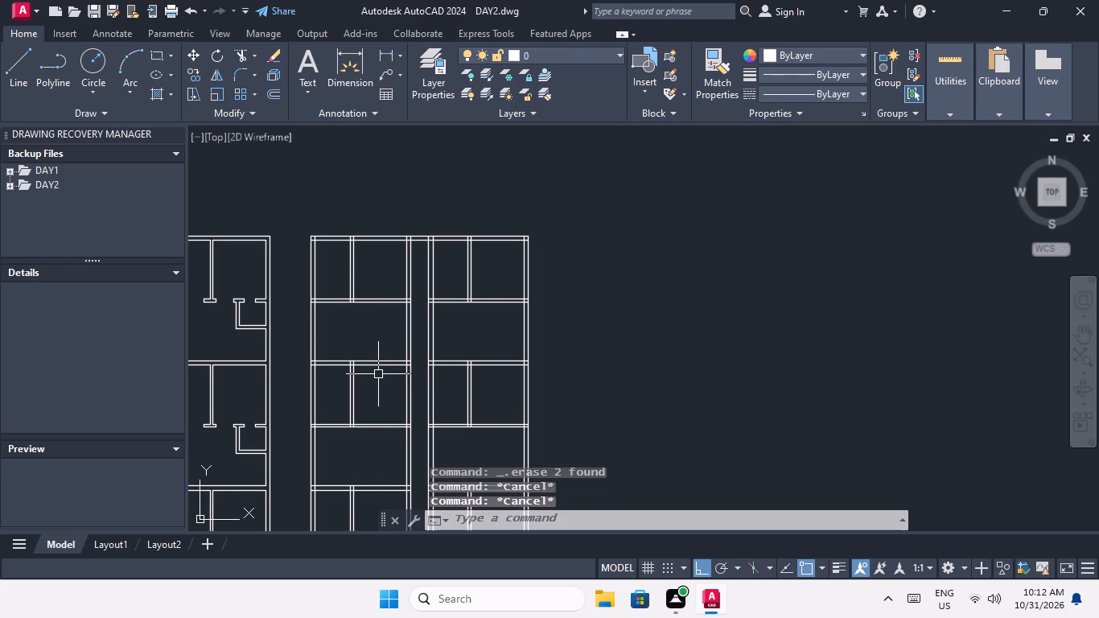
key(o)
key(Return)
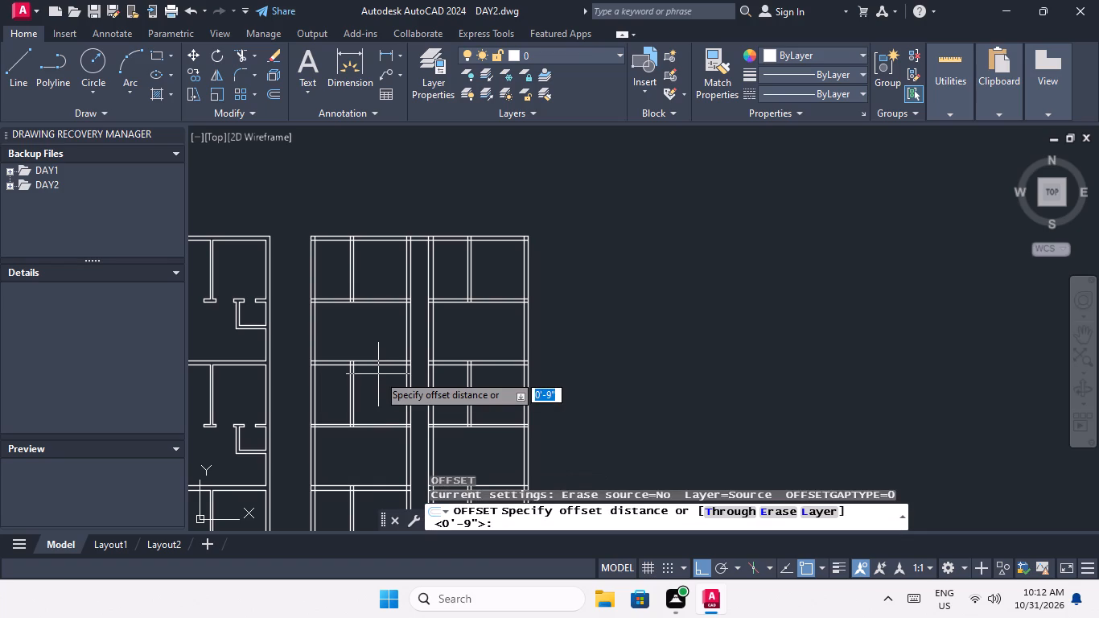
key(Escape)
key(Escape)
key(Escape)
Offset the room-side line of the left corridor wall and the inner line of the right exterior wall 4'6" to the left.
key(o)
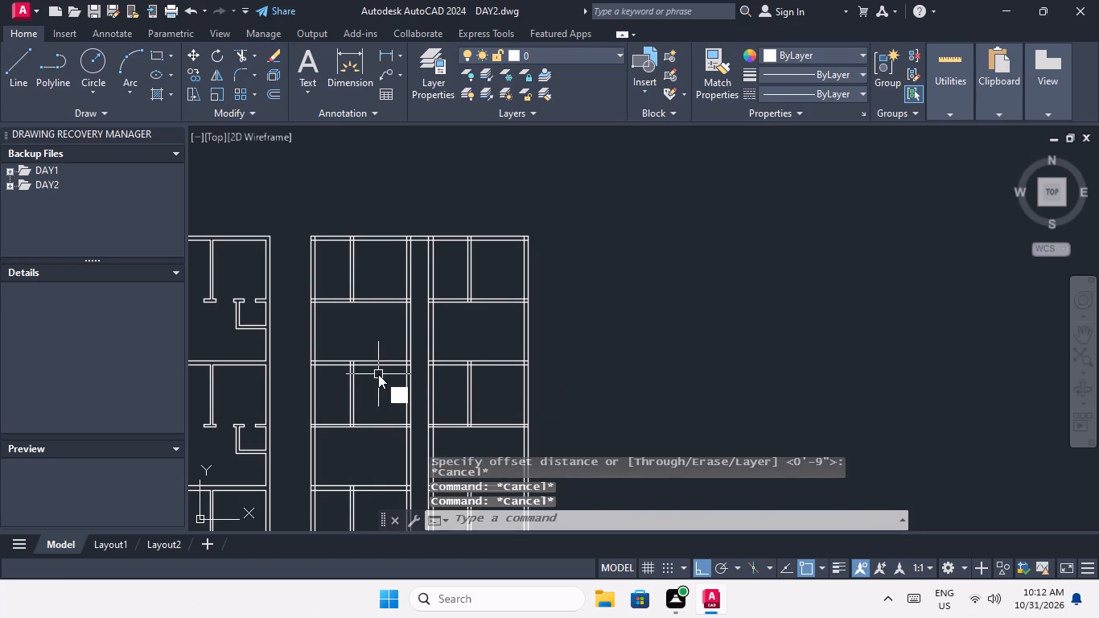
key(Return)
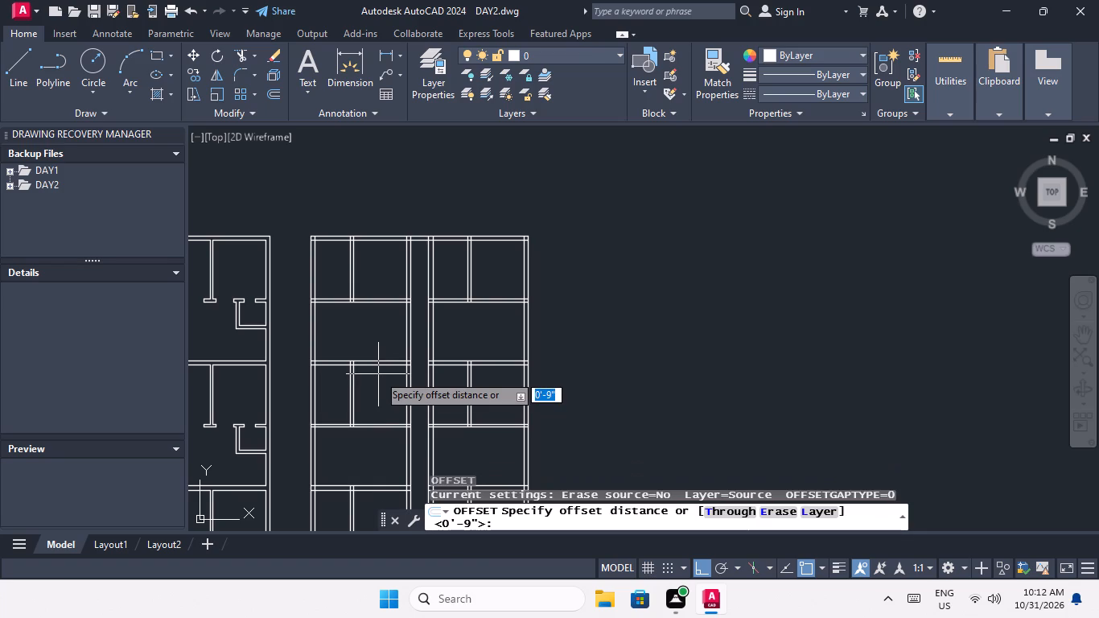
text(4')
key(6)
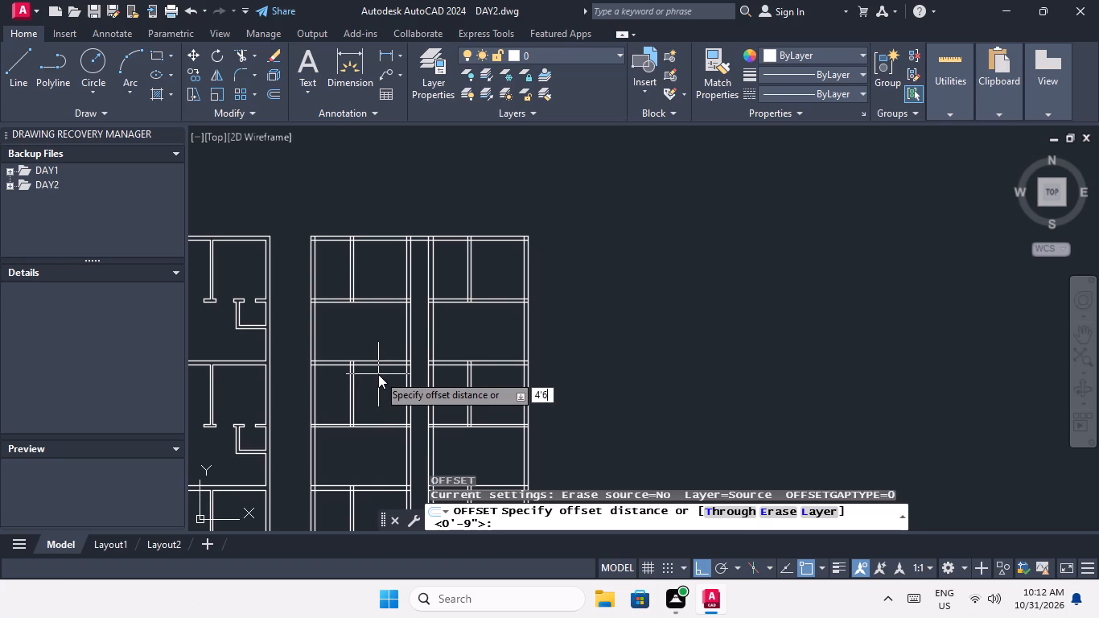
key(shift+quotedbl)
key(Return)
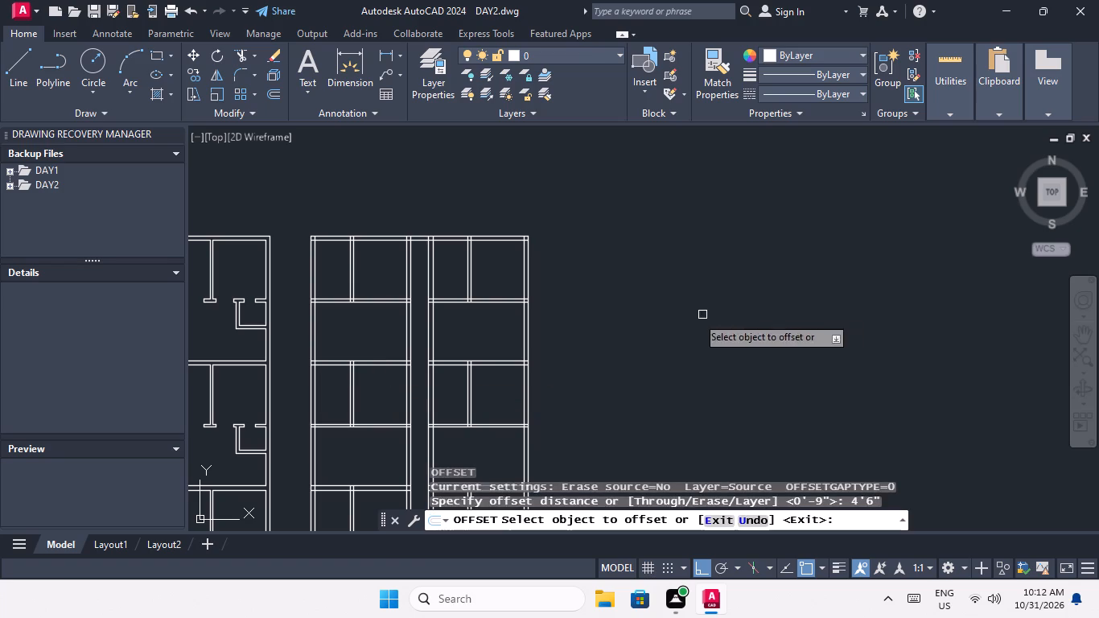
scroll(403, 311, up, 2)
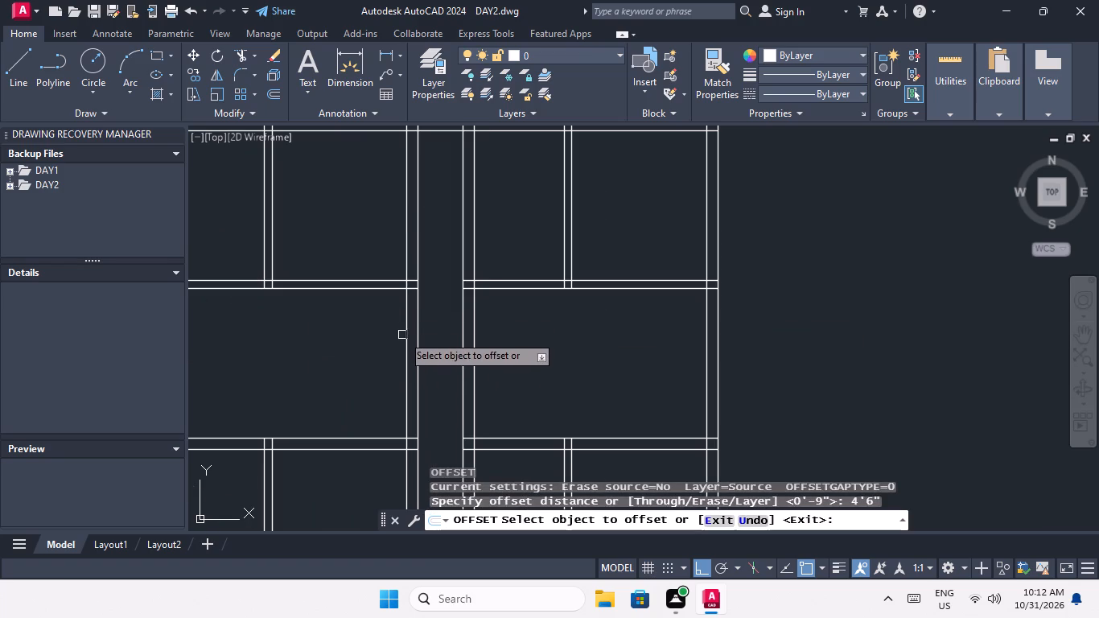
drag(407, 332, 399, 336)
click(379, 348)
scroll(380, 340, down, 2)
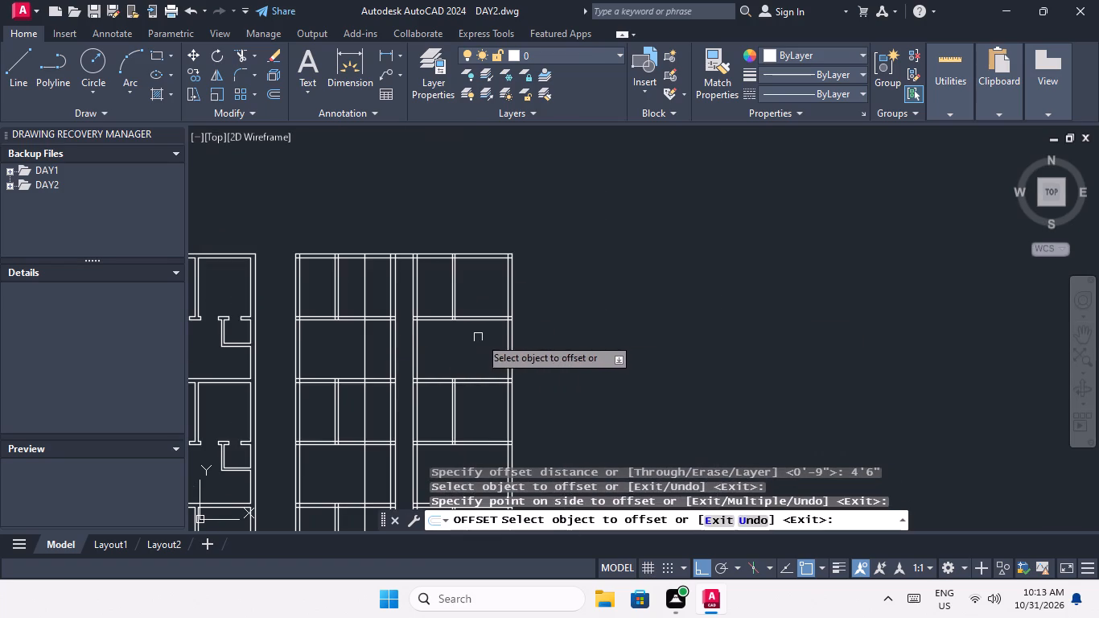
scroll(503, 341, up, 3)
drag(514, 336, 481, 352)
click(447, 366)
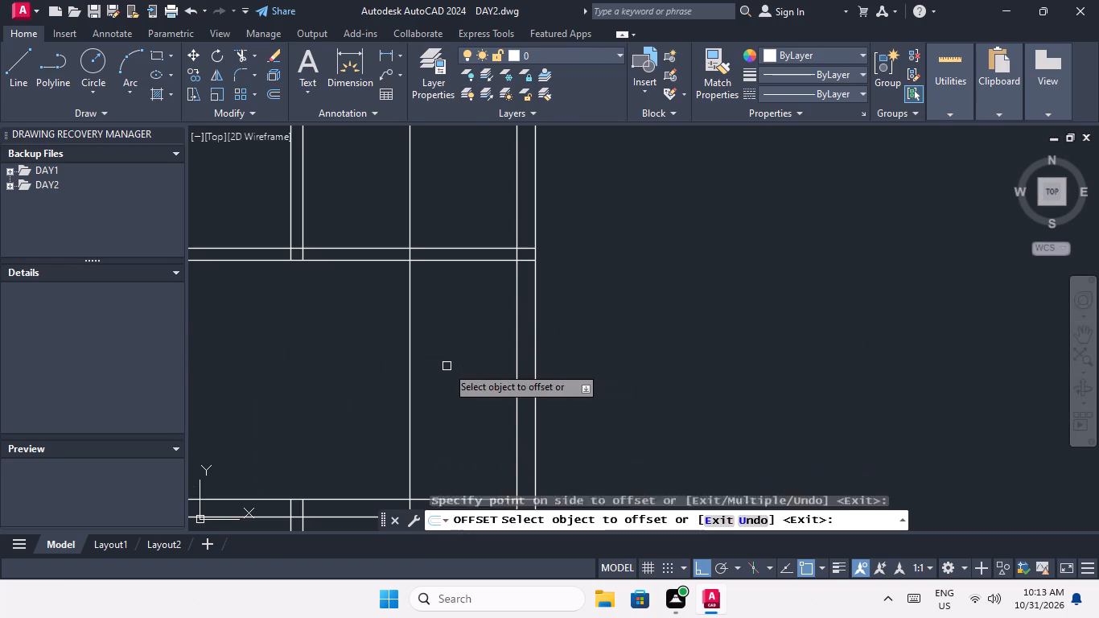
scroll(446, 354, down, 2)
key(Escape)
key(Escape)
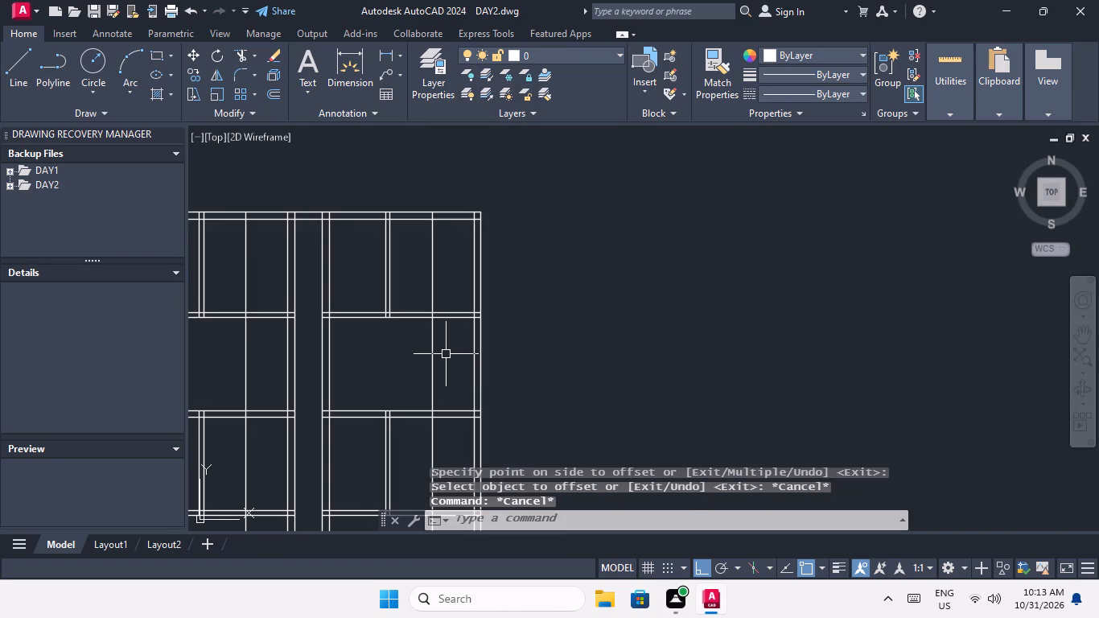
Offset both new vertical lines 6" to the left to give the new partitions their wall thickness.
key(o)
key(Return)
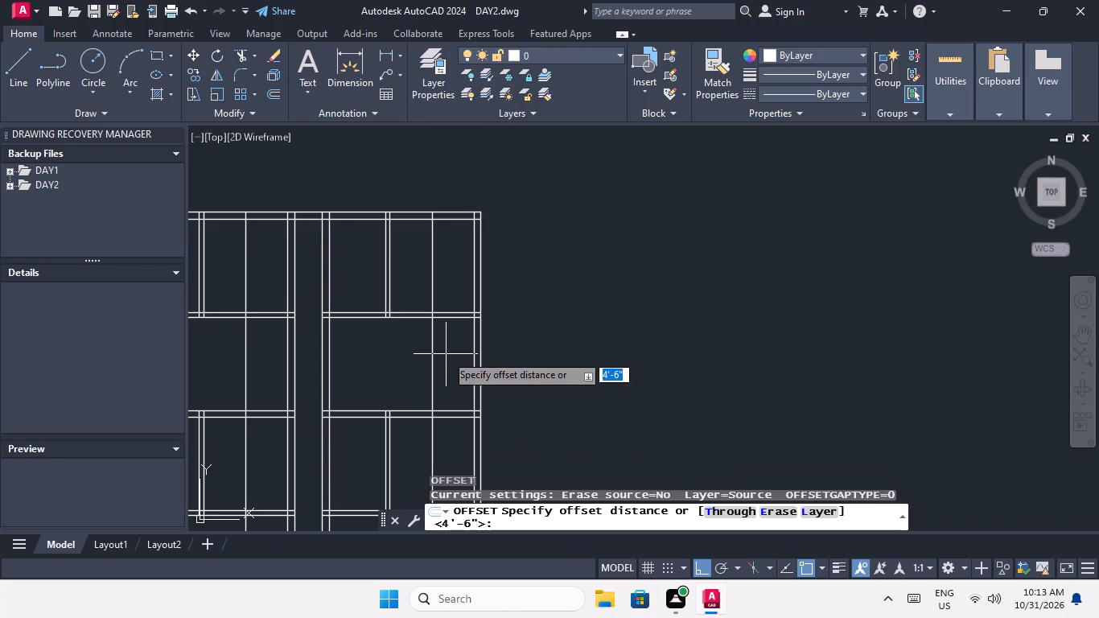
key(6)
key(shift+quotedbl)
key(Return)
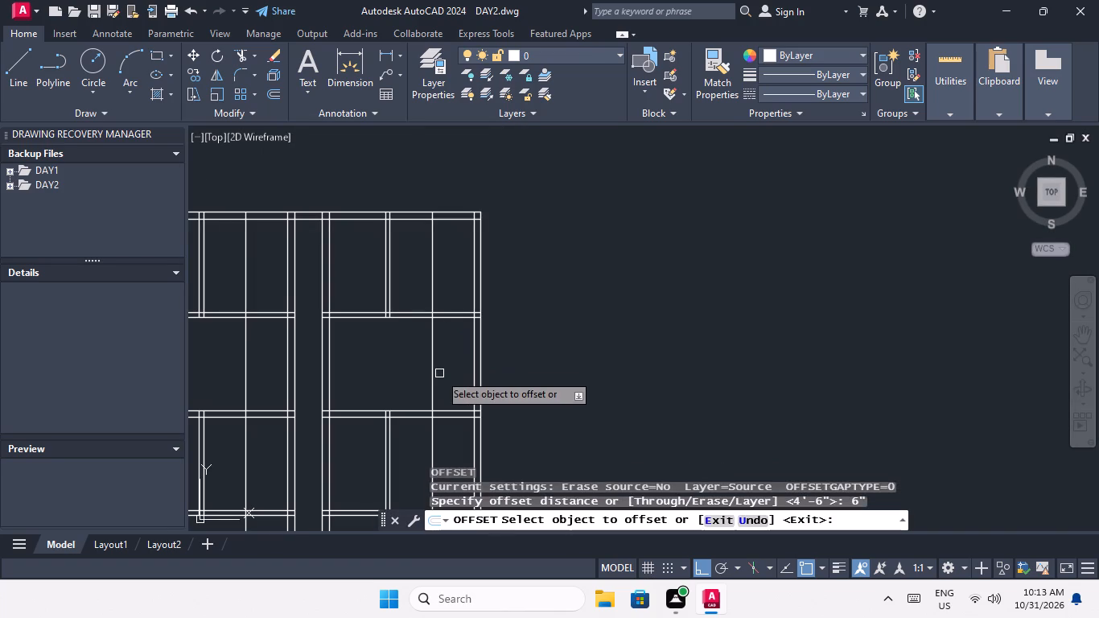
drag(434, 373, 414, 387)
click(381, 398)
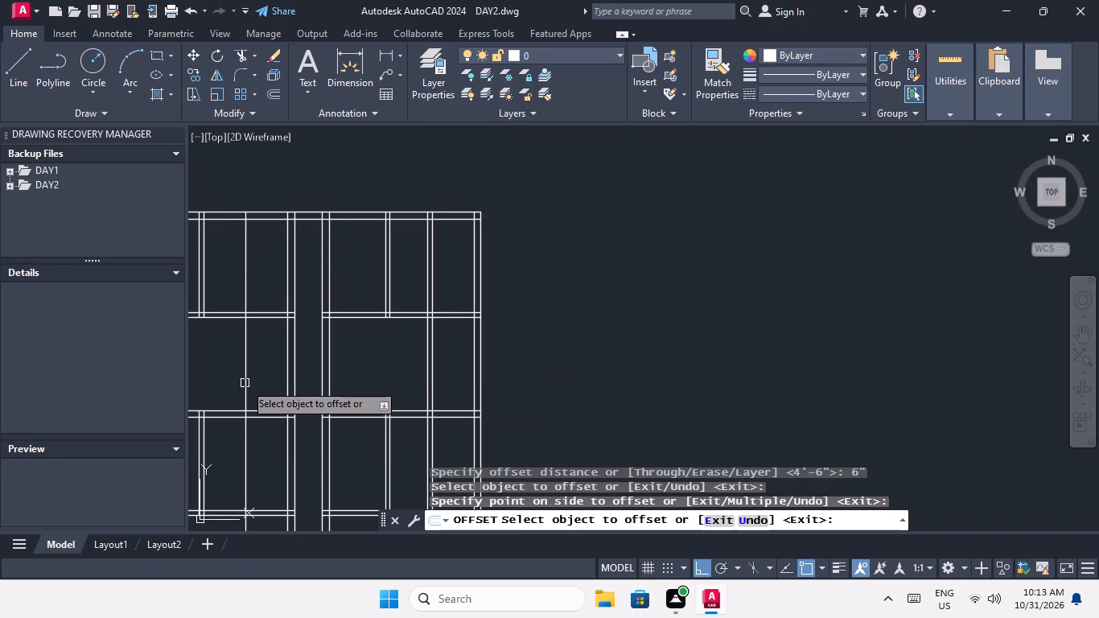
drag(245, 380, 237, 389)
click(220, 398)
key(Escape)
key(Escape)
key(Escape)
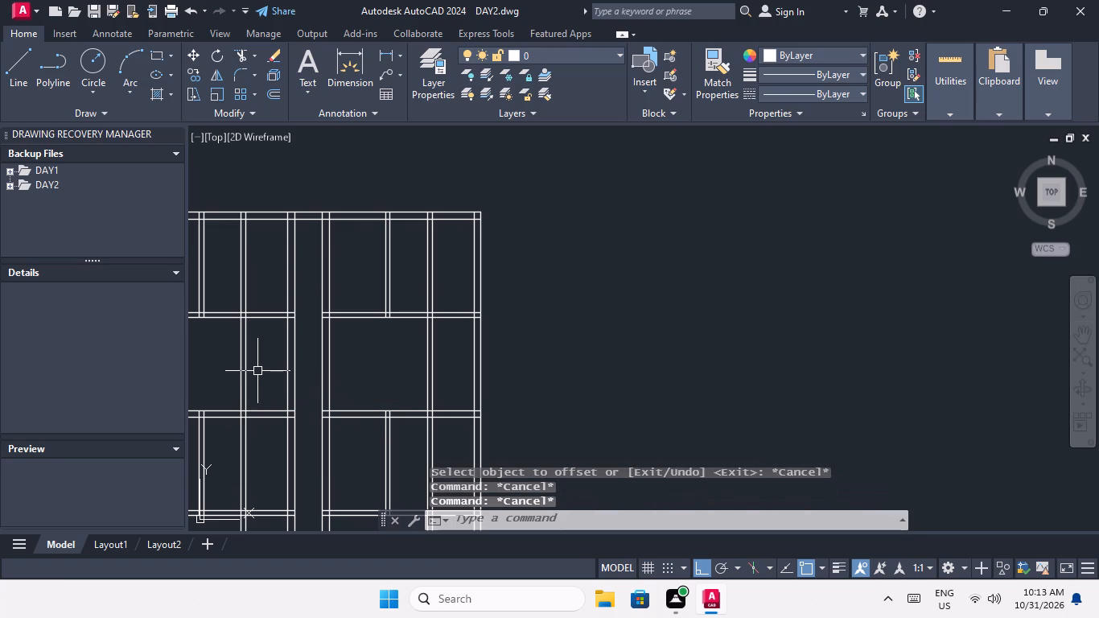
Offset the first cross wall's lower line 4' downward on both sides of the corridor.
key(o)
key(Return)
text(4')
key(Return)
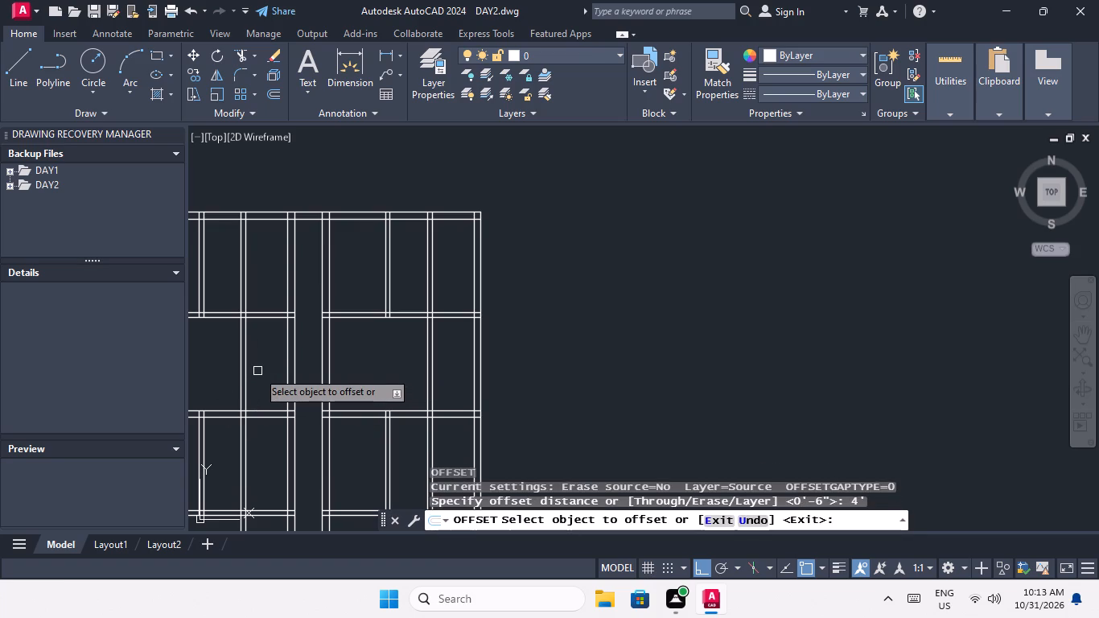
scroll(417, 339, up, 2)
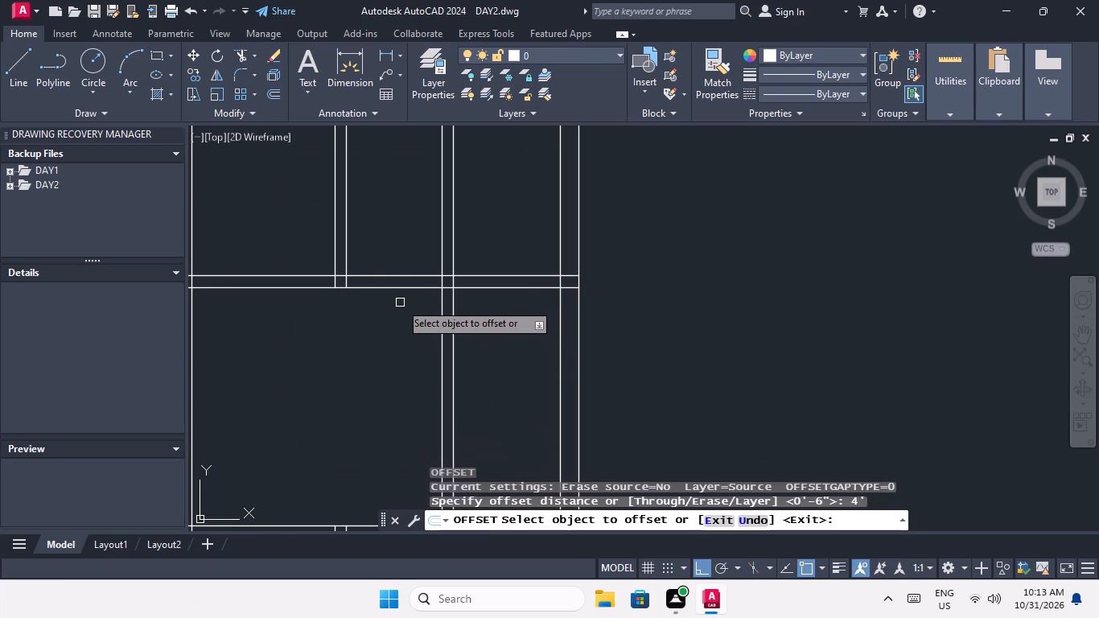
drag(393, 289, 393, 296)
click(390, 336)
scroll(390, 335, down, 2)
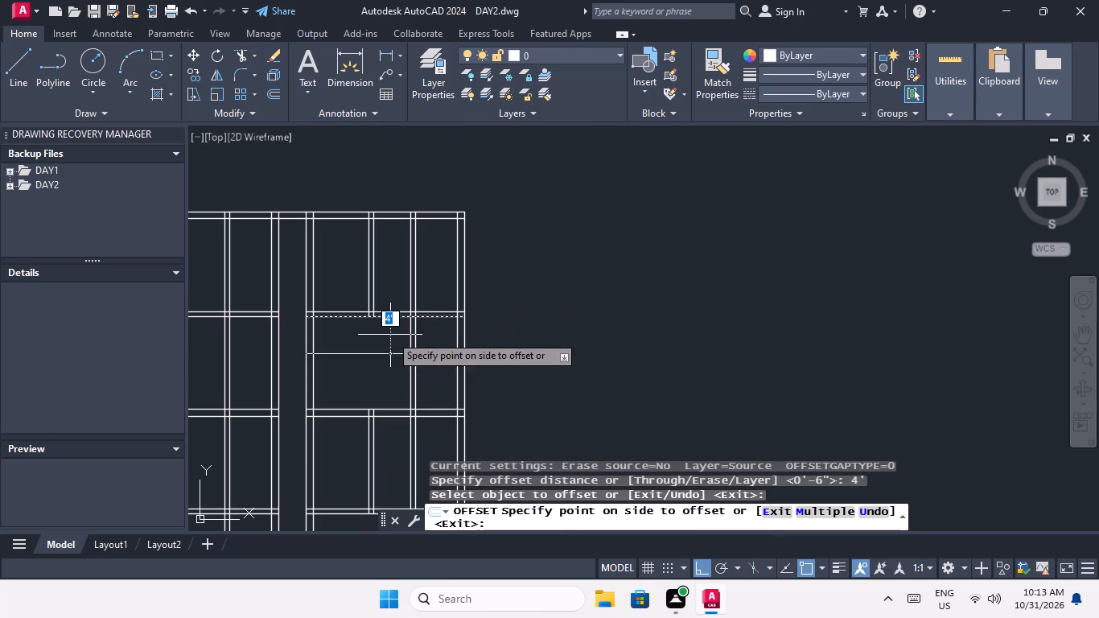
click(377, 369)
middle_drag(379, 366, 512, 352)
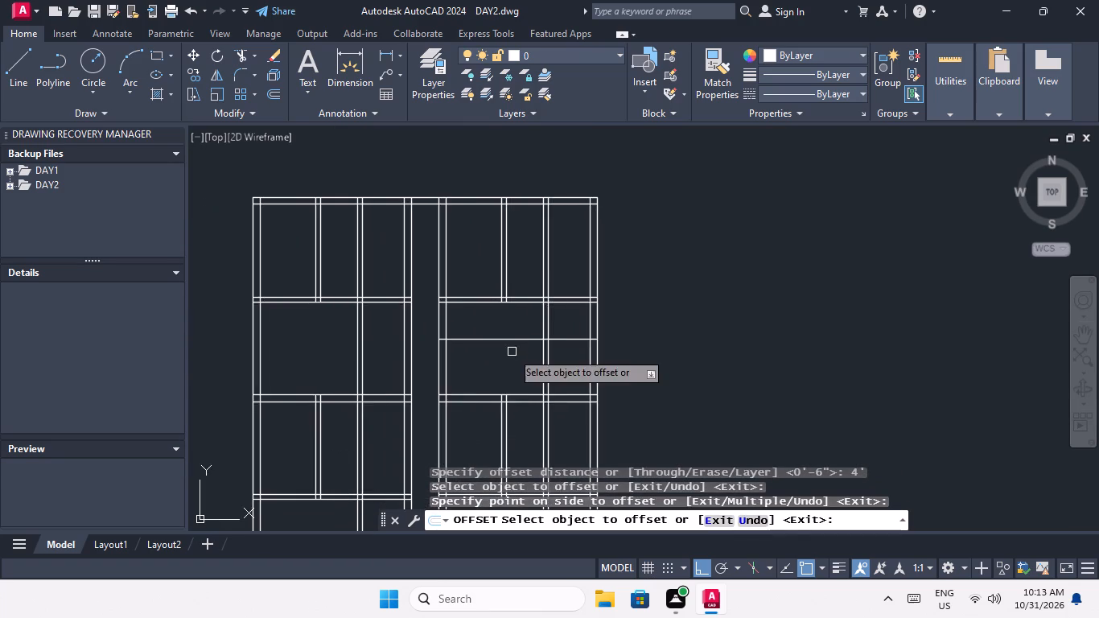
scroll(512, 352, down, 1)
scroll(387, 330, up, 3)
click(366, 299)
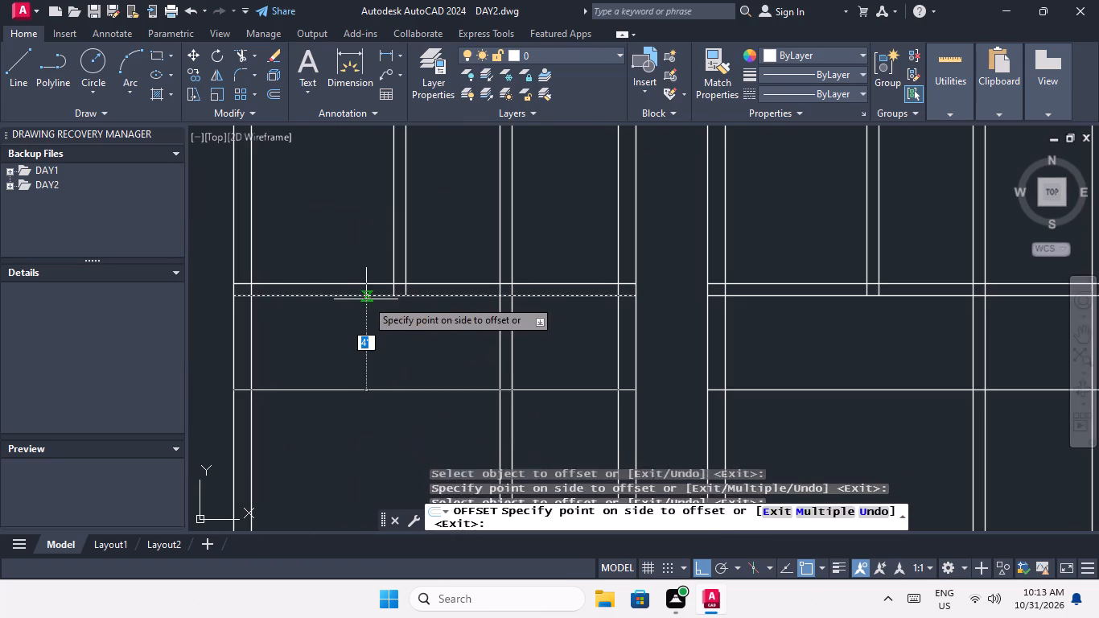
click(367, 336)
Offset the third cross wall's lower line 4' downward on both sides of the corridor.
scroll(368, 336, down, 3)
middle_drag(390, 361, 394, 291)
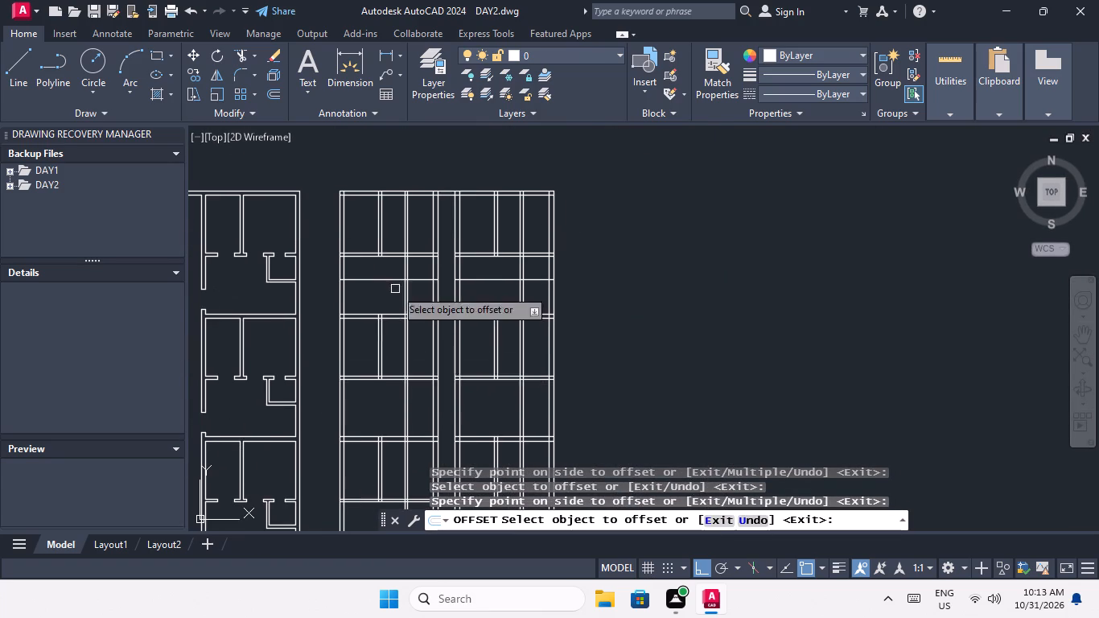
scroll(385, 391, up, 3)
drag(386, 351, 387, 367)
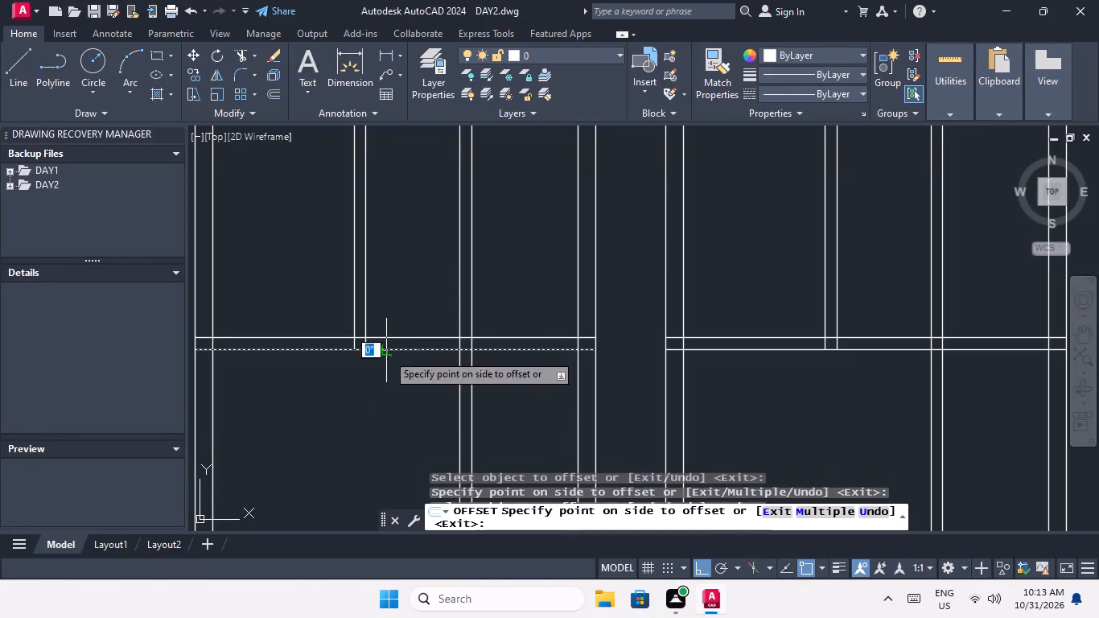
click(385, 402)
scroll(381, 367, down, 3)
click(373, 405)
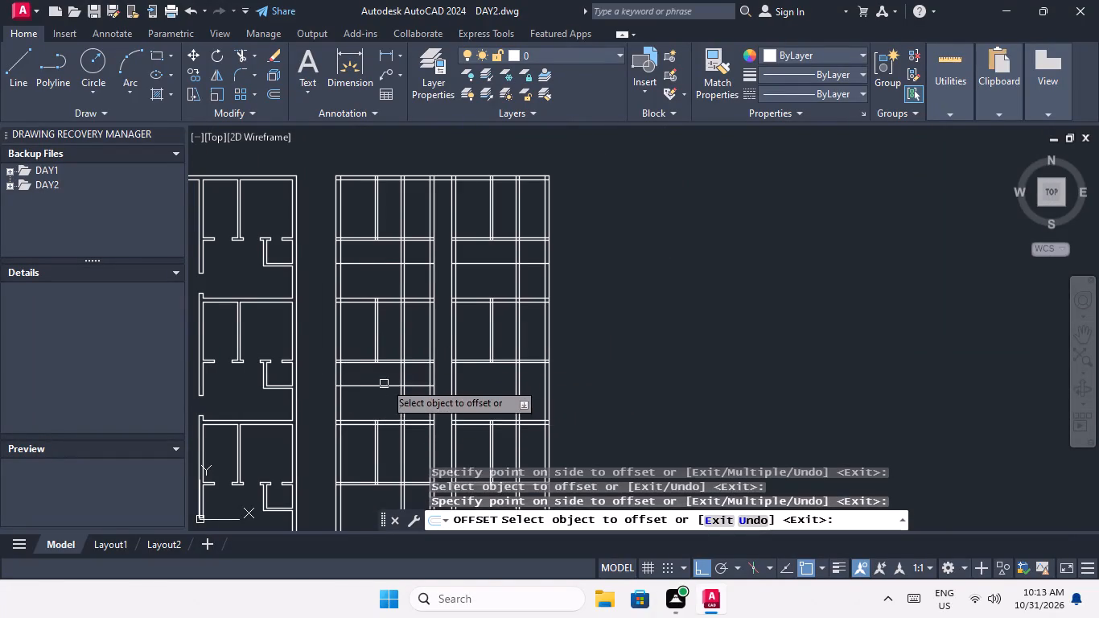
scroll(392, 356, down, 1)
scroll(444, 373, up, 4)
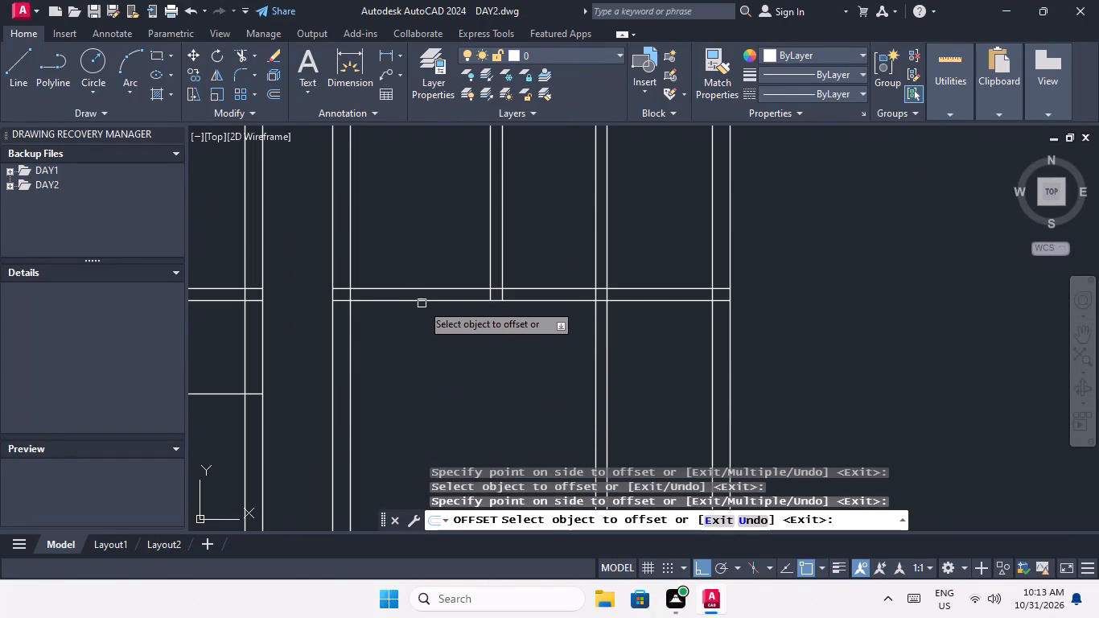
click(422, 303)
click(426, 377)
Offset the fifth cross wall's lower line 4' downward on both sides of the corridor.
scroll(430, 370, down, 3)
middle_drag(435, 389, 434, 319)
scroll(327, 426, up, 2)
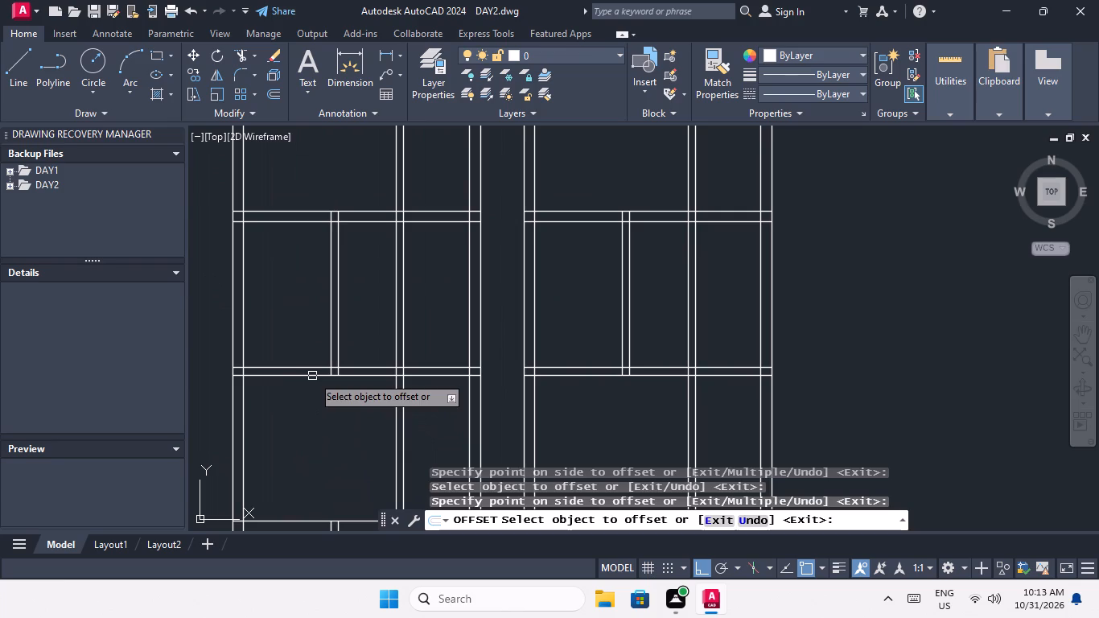
drag(312, 376, 315, 394)
click(323, 413)
scroll(328, 399, down, 3)
scroll(393, 407, up, 4)
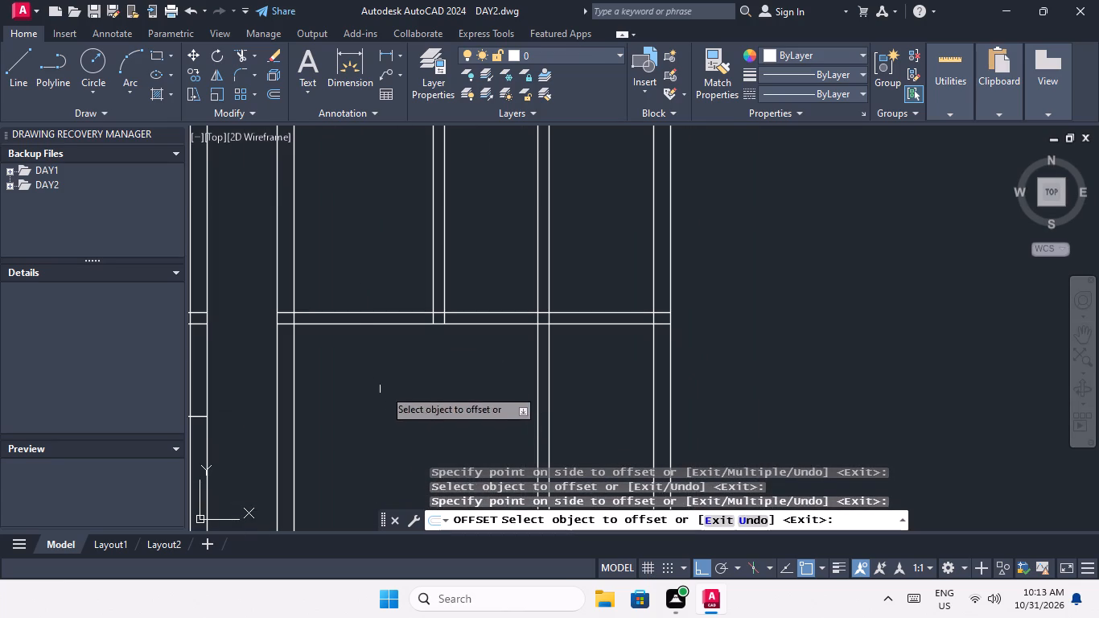
click(371, 328)
click(380, 389)
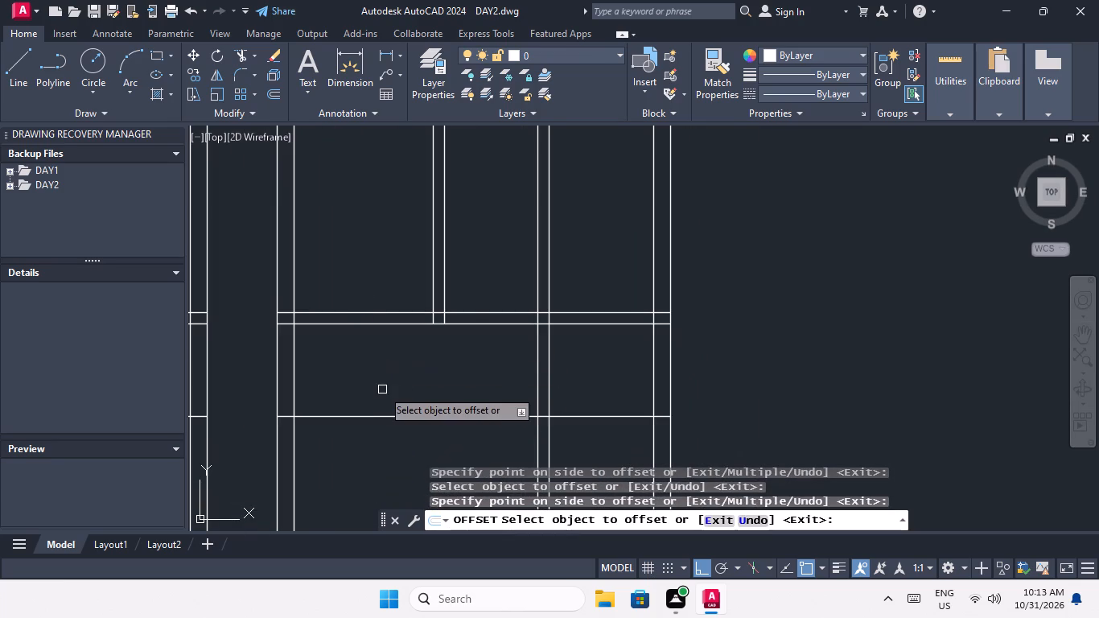
Offset the seventh cross wall's lower line 4' downward on both sides of the corridor.
scroll(384, 385, down, 3)
middle_drag(387, 403, 403, 317)
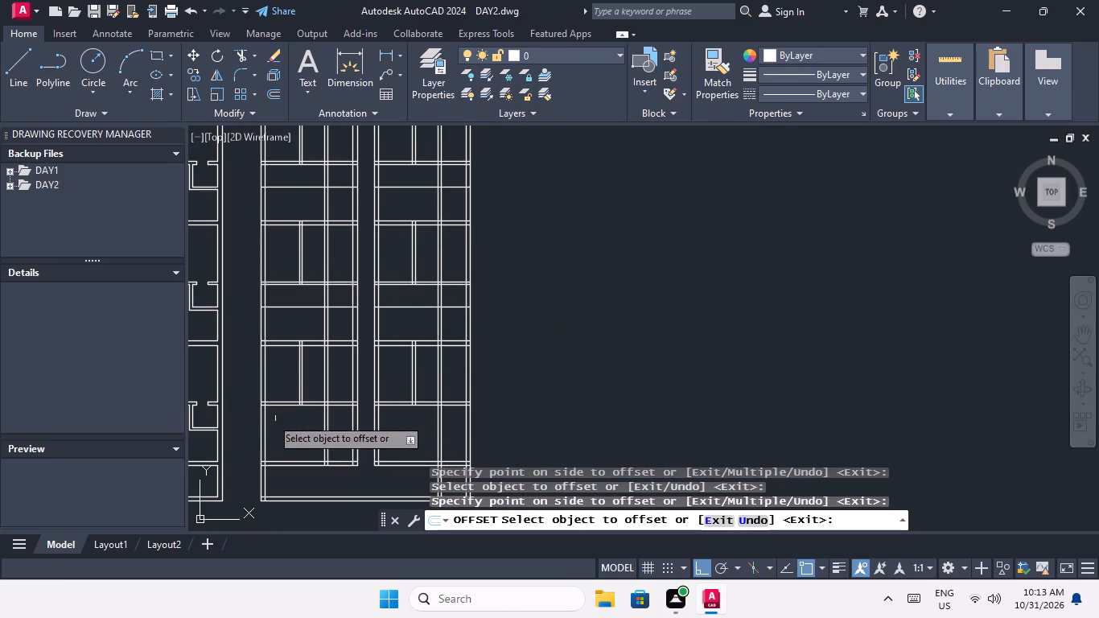
scroll(270, 415, up, 3)
drag(301, 373, 301, 384)
click(303, 412)
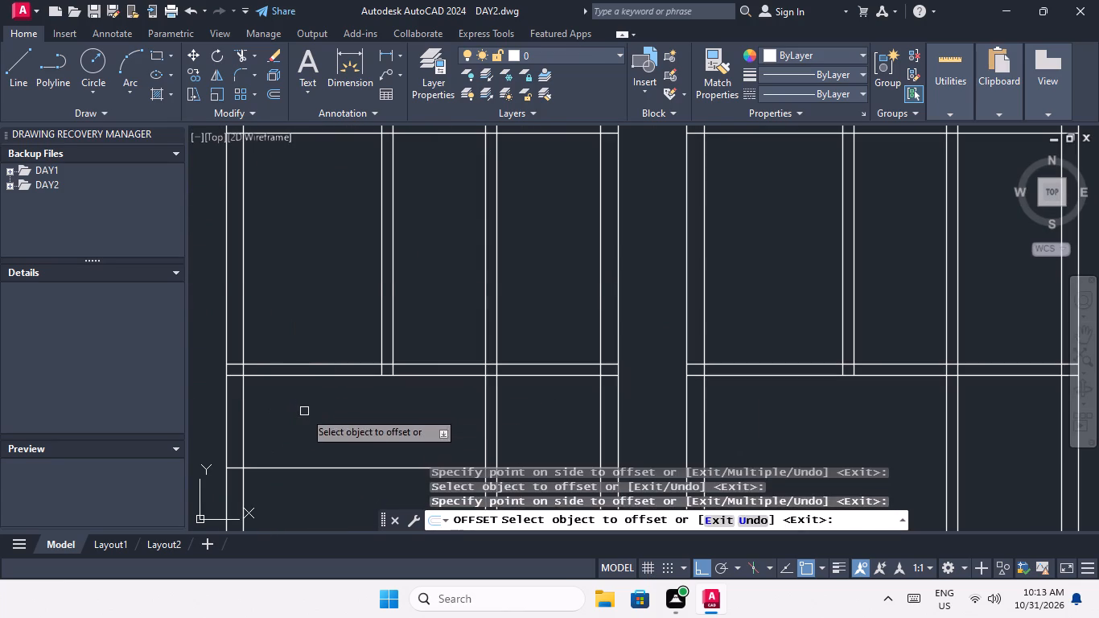
scroll(307, 398, down, 3)
scroll(433, 405, up, 3)
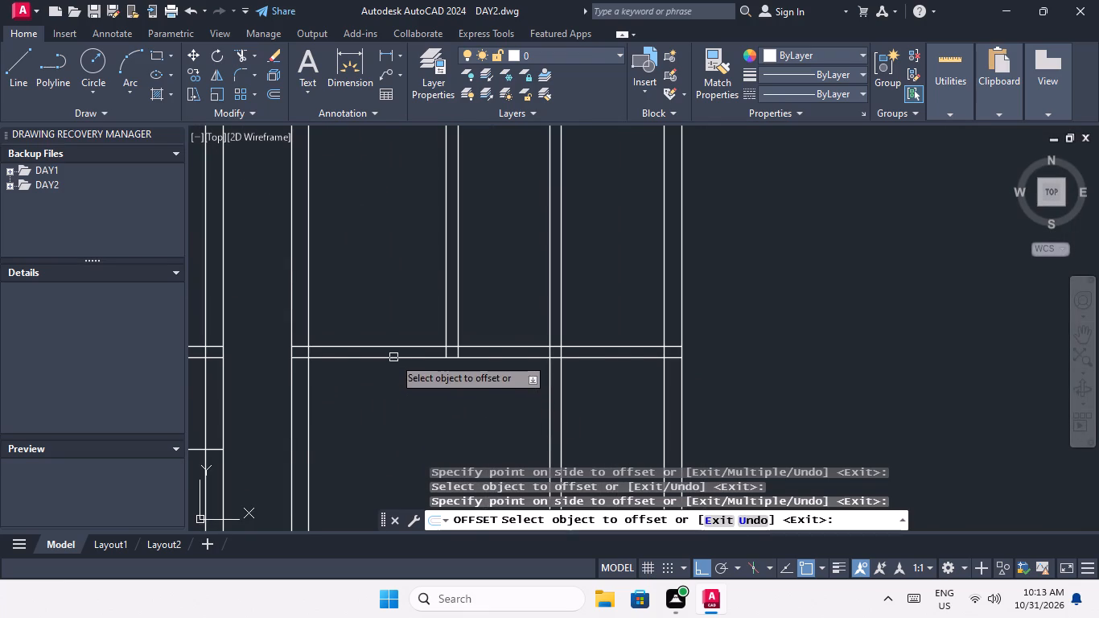
click(393, 357)
click(407, 439)
scroll(409, 418, down, 2)
middle_drag(409, 423, 417, 377)
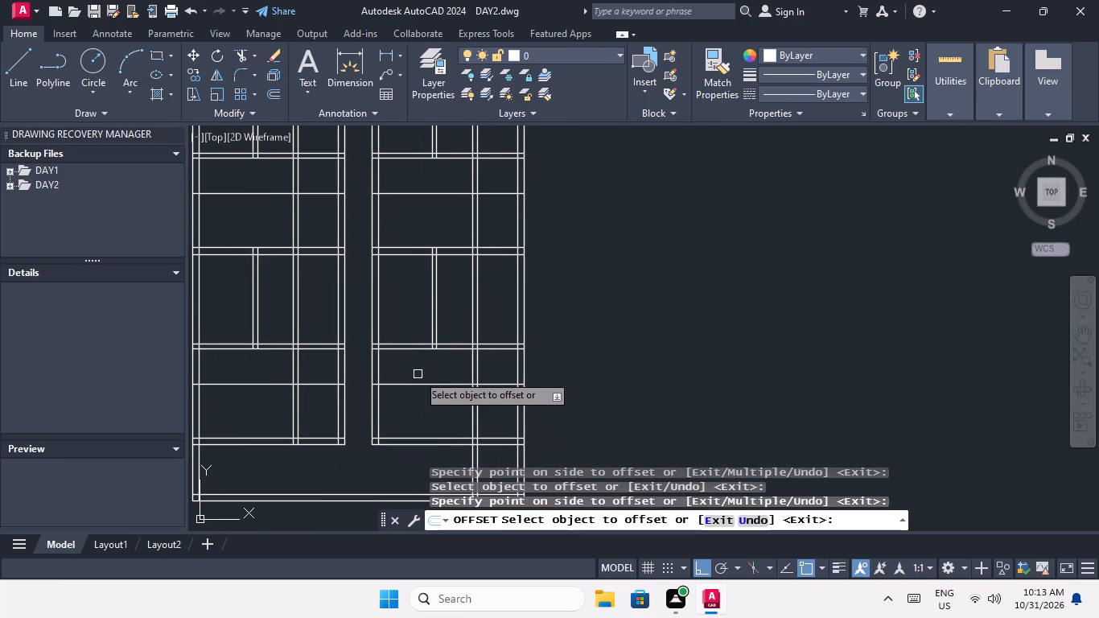
key(Escape)
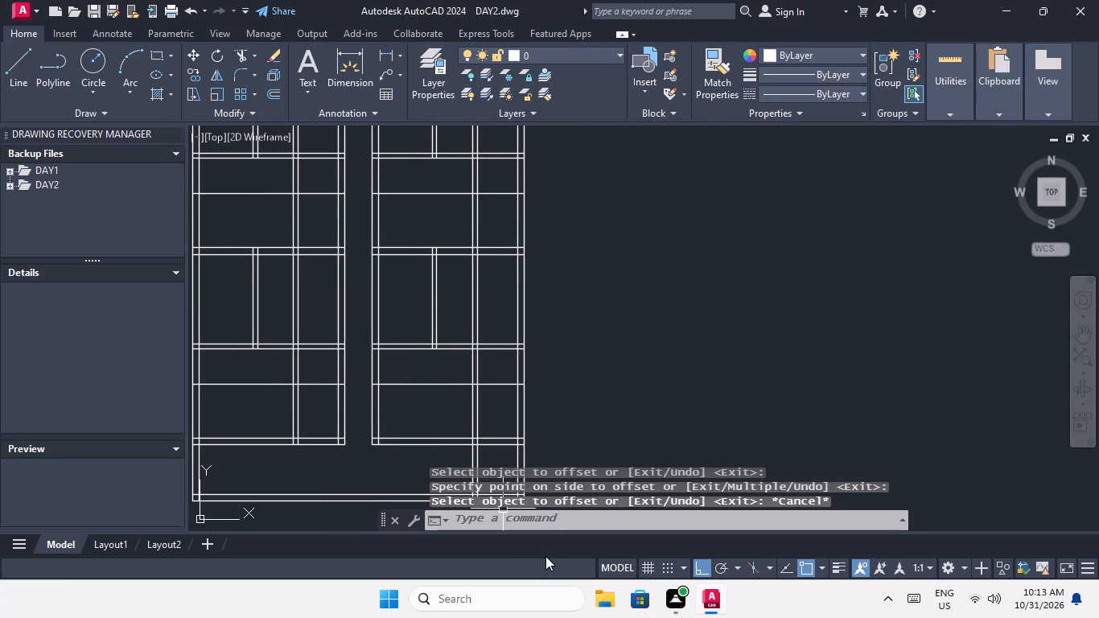
key(Escape)
key(Escape)
key(Escape)
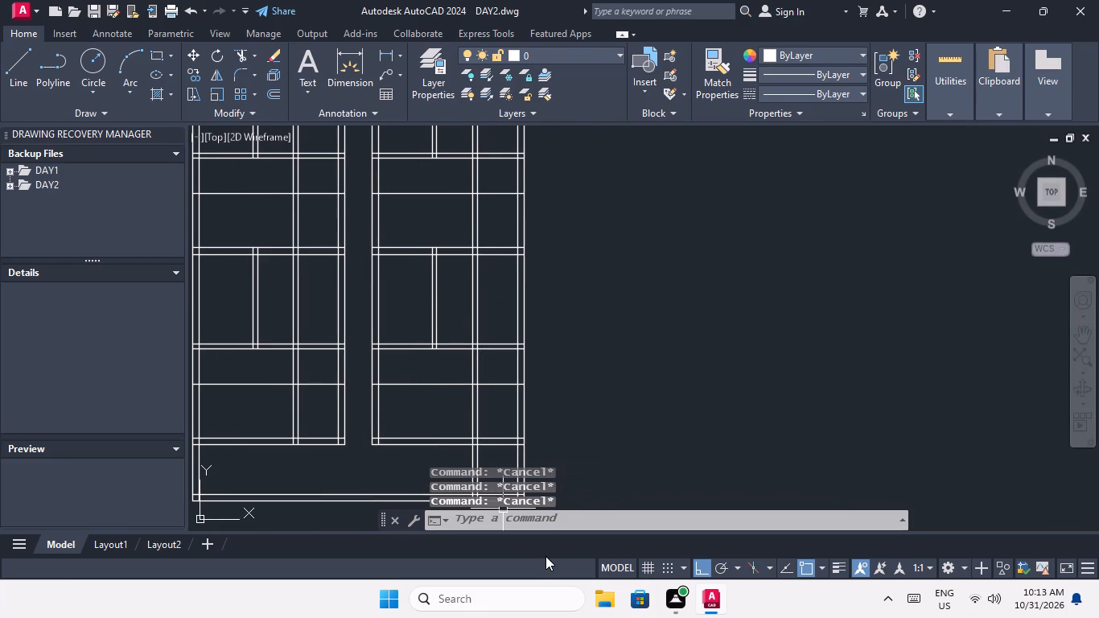
key(Escape)
key(Escape)
Offset the new line below the seventh cross wall 6" downward on both sides of the corridor.
key(o)
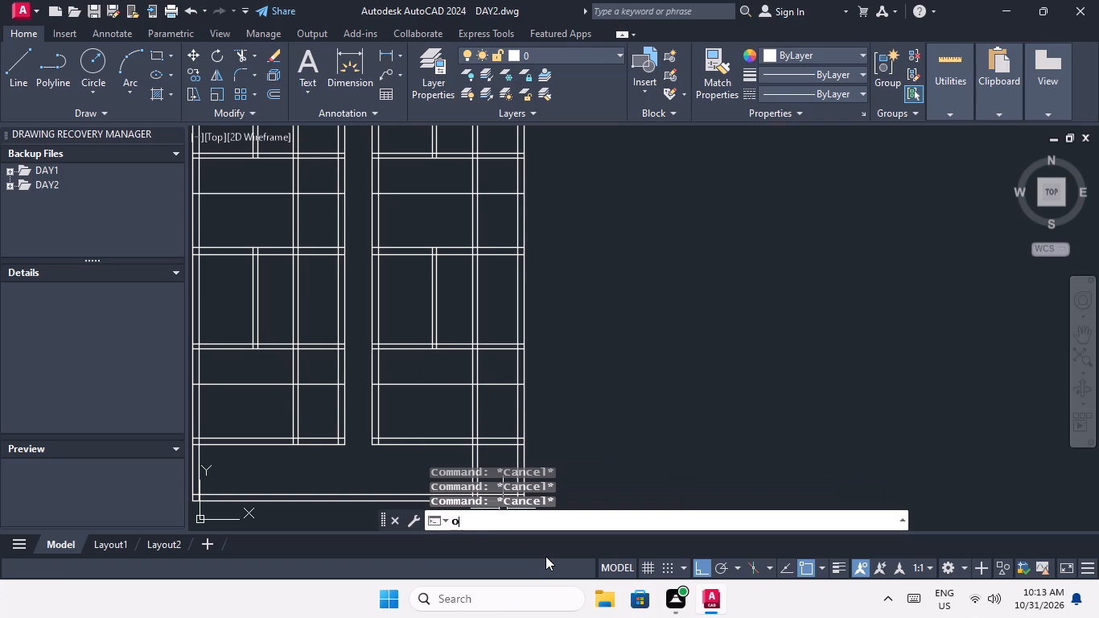
key(Return)
key(6)
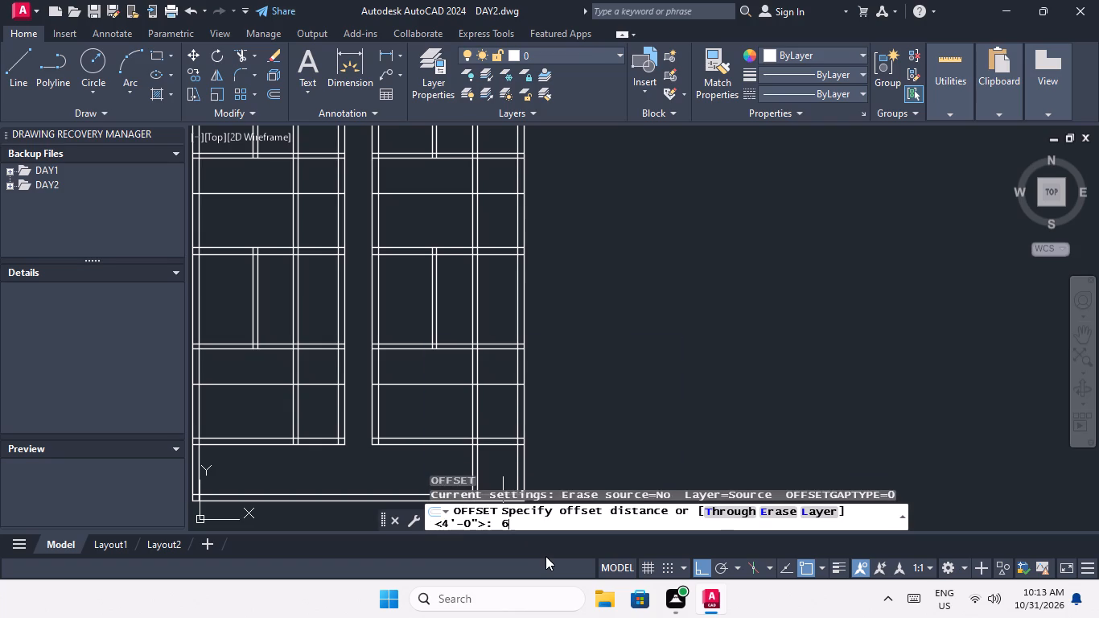
key(shift+quotedbl)
key(Return)
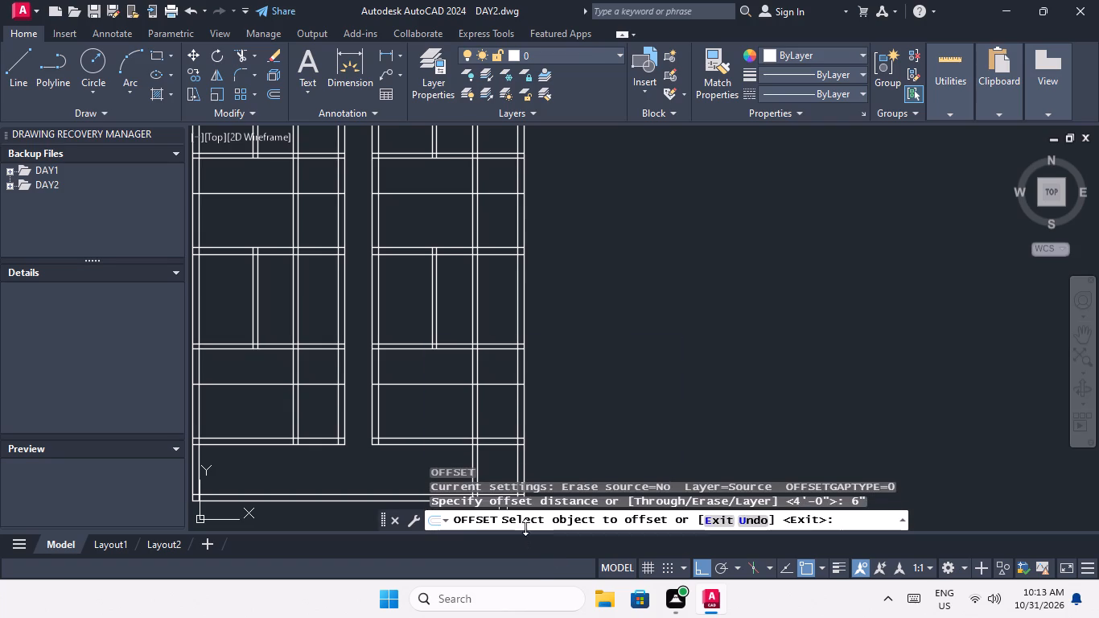
click(427, 383)
click(430, 403)
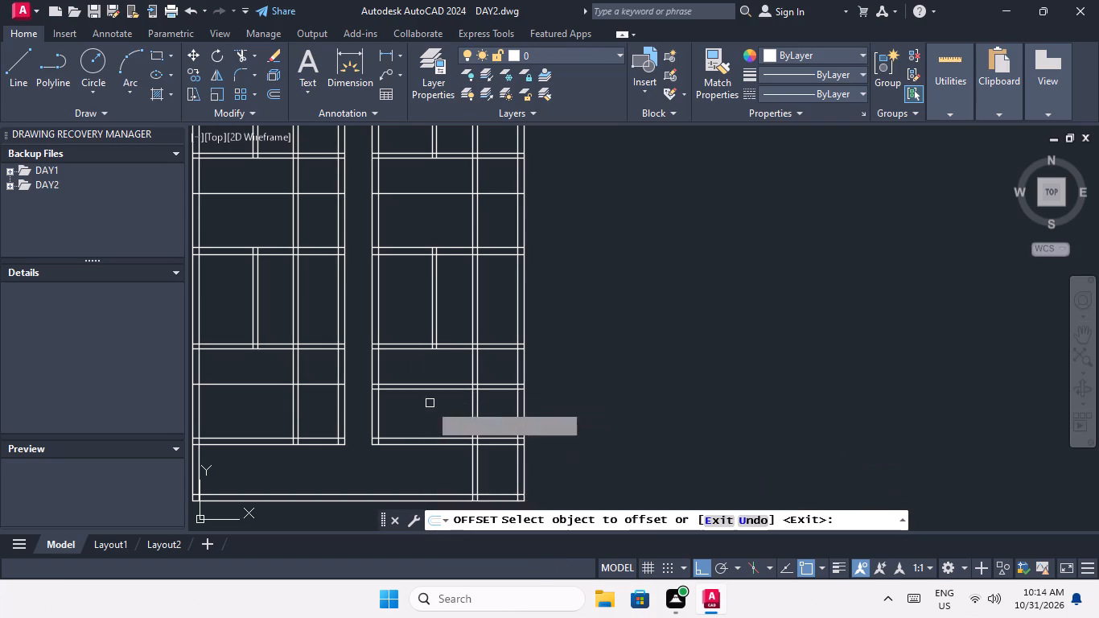
scroll(430, 400, down, 2)
scroll(364, 397, up, 3)
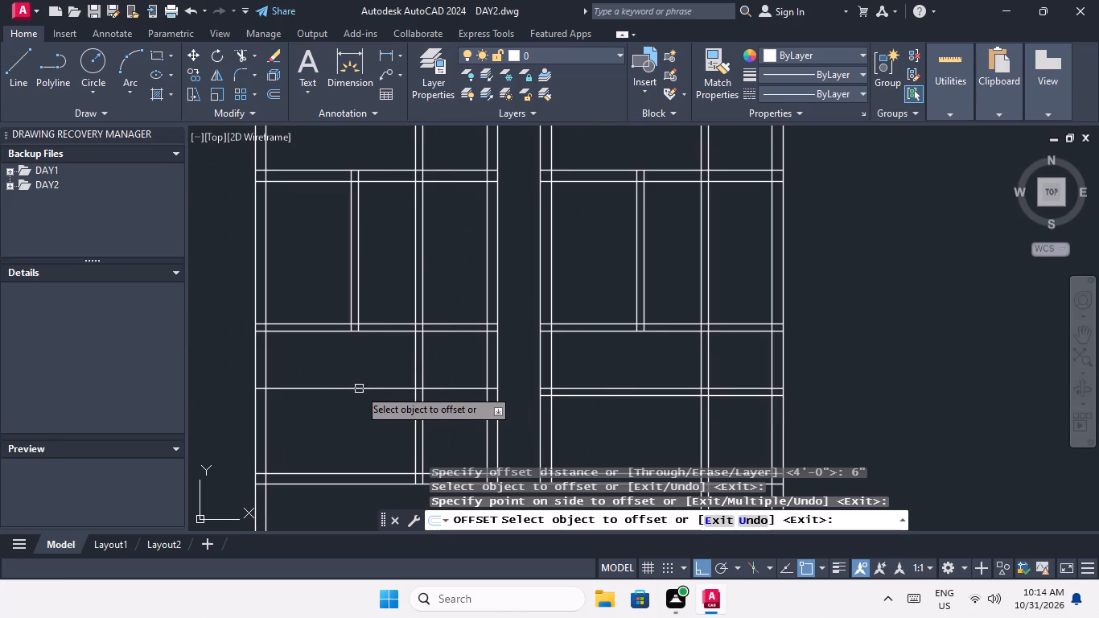
click(359, 389)
click(359, 410)
Offset the single line below the fifth cross wall 6" downward on both sides of the corridor.
scroll(359, 382, down, 2)
scroll(464, 264, up, 2)
click(467, 267)
click(469, 286)
scroll(469, 286, down, 2)
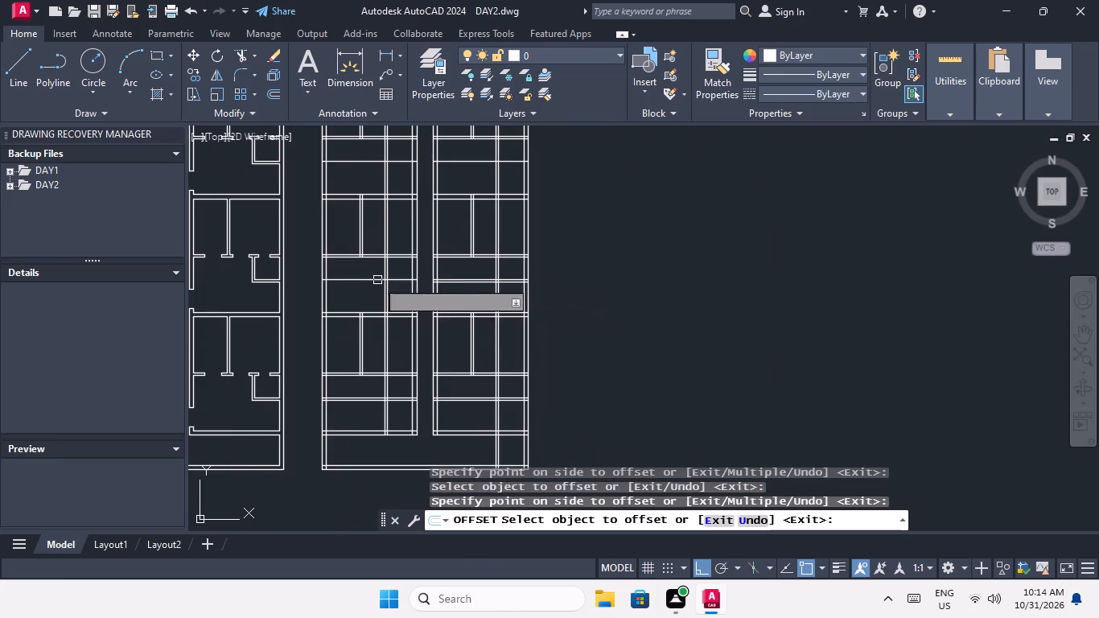
scroll(374, 280, up, 2)
drag(351, 280, 351, 287)
click(352, 308)
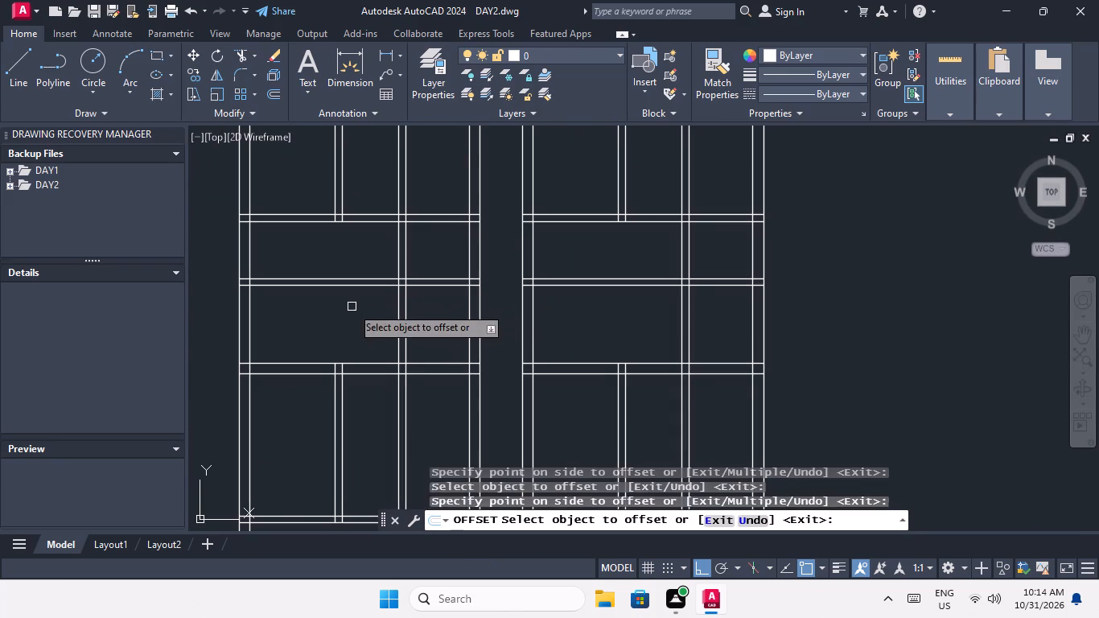
Offset the single line below the third cross wall 6" downward on both sides of the corridor.
scroll(352, 286, down, 2)
middle_drag(452, 224, 463, 336)
scroll(458, 281, up, 3)
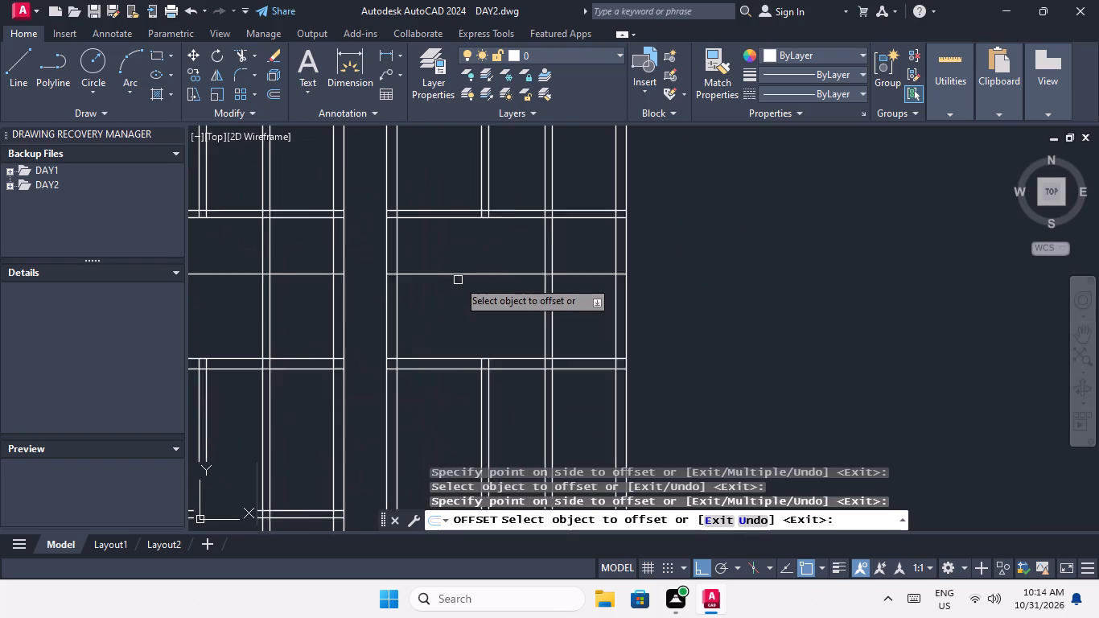
drag(455, 271, 455, 284)
click(455, 298)
scroll(455, 292, down, 3)
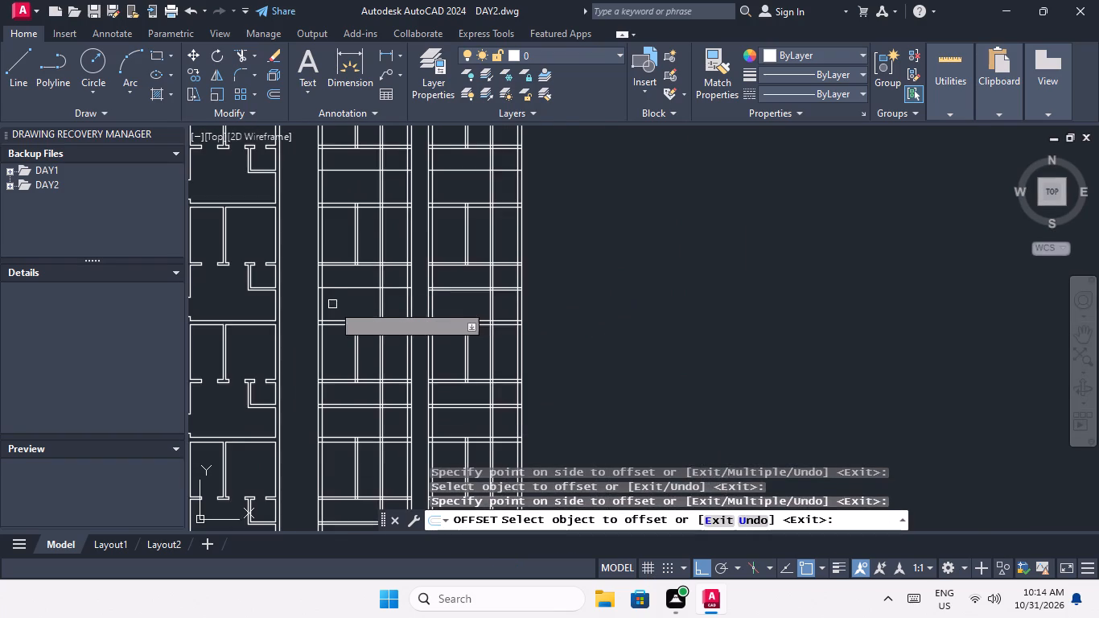
scroll(332, 292, up, 3)
drag(371, 277, 371, 290)
click(370, 305)
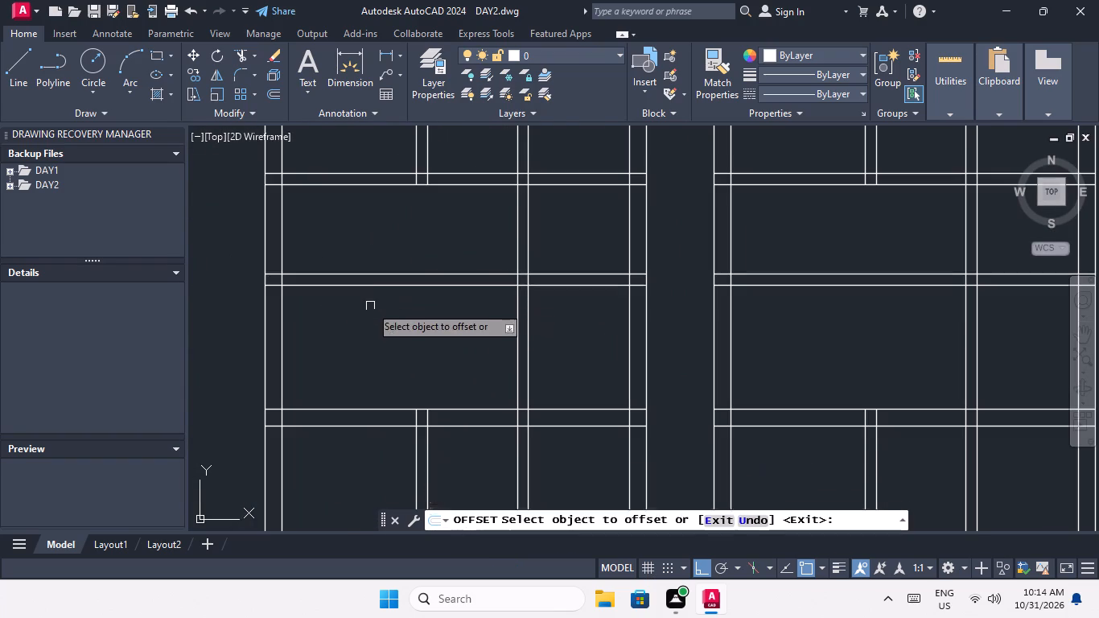
Offset the single line below the first cross wall 6" downward on both sides of the corridor.
scroll(370, 295, down, 3)
middle_drag(454, 282, 453, 426)
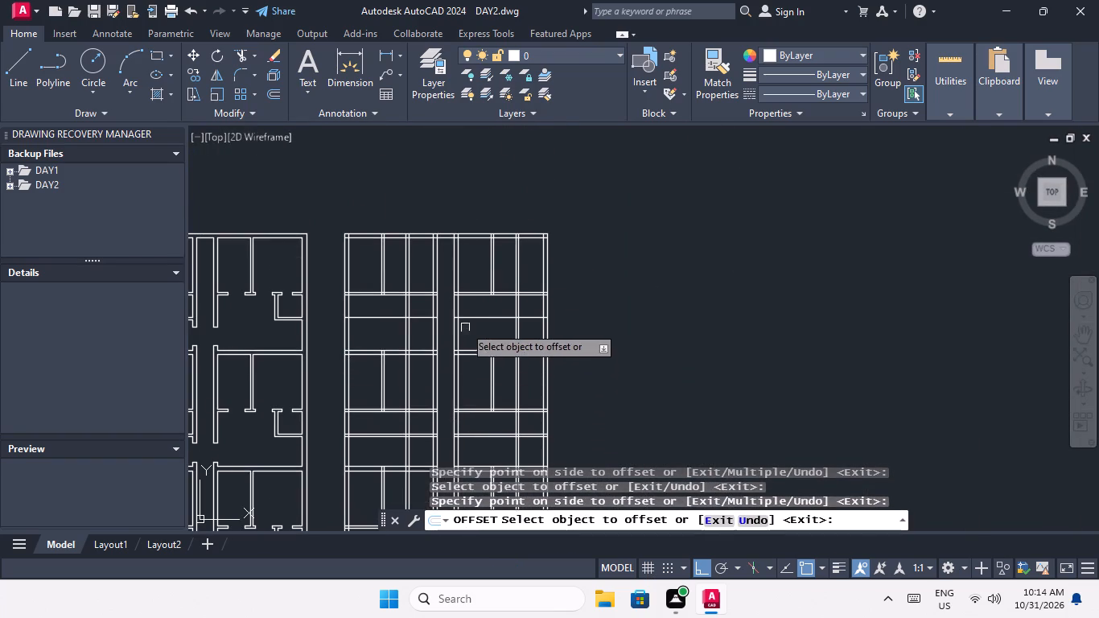
scroll(471, 319, up, 3)
click(482, 310)
click(479, 341)
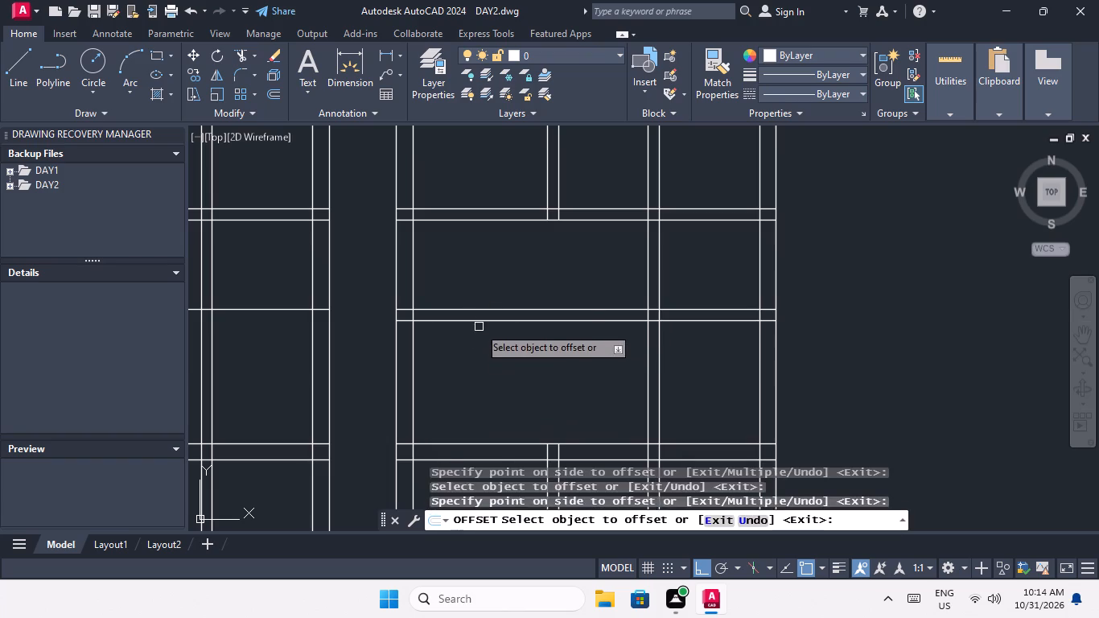
scroll(479, 326, down, 2)
scroll(328, 323, up, 2)
drag(326, 314, 326, 322)
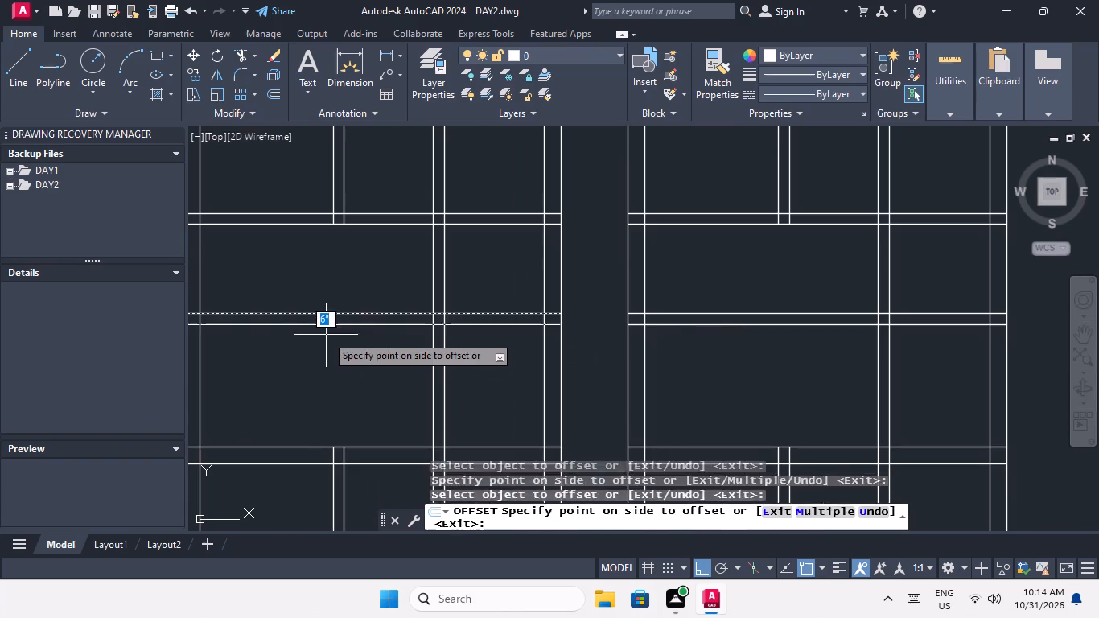
click(326, 335)
scroll(329, 322, down, 2)
key(Escape)
key(Escape)
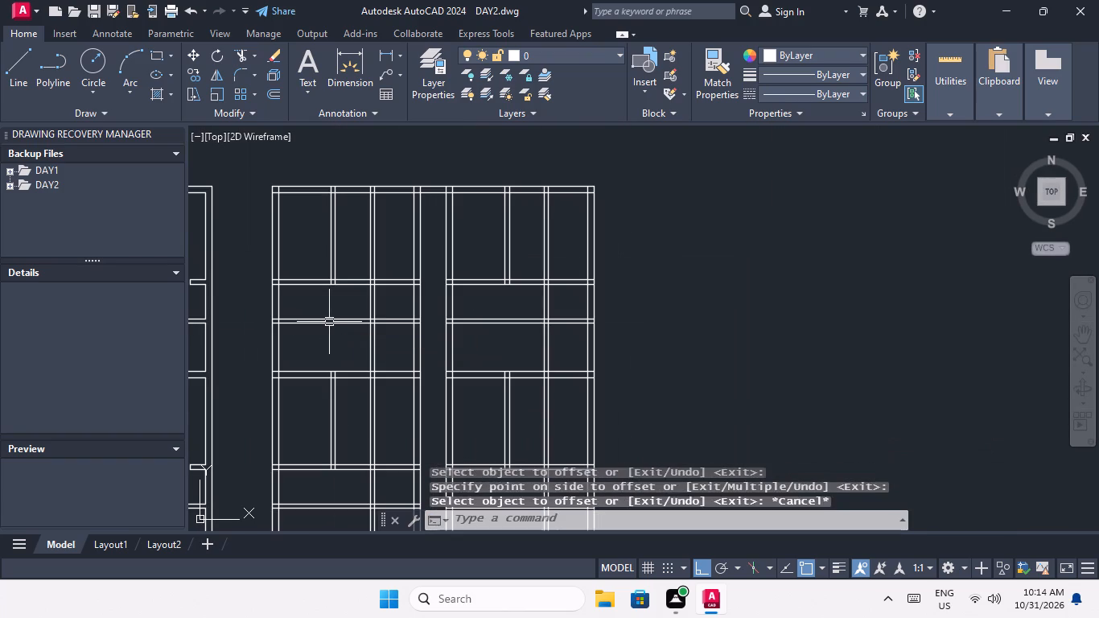
key(Escape)
key(Escape)
Trim away the enclosure partition's double vertical lines above the first cross wall on both sides of the corridor.
text(tr)
key(space)
key(space)
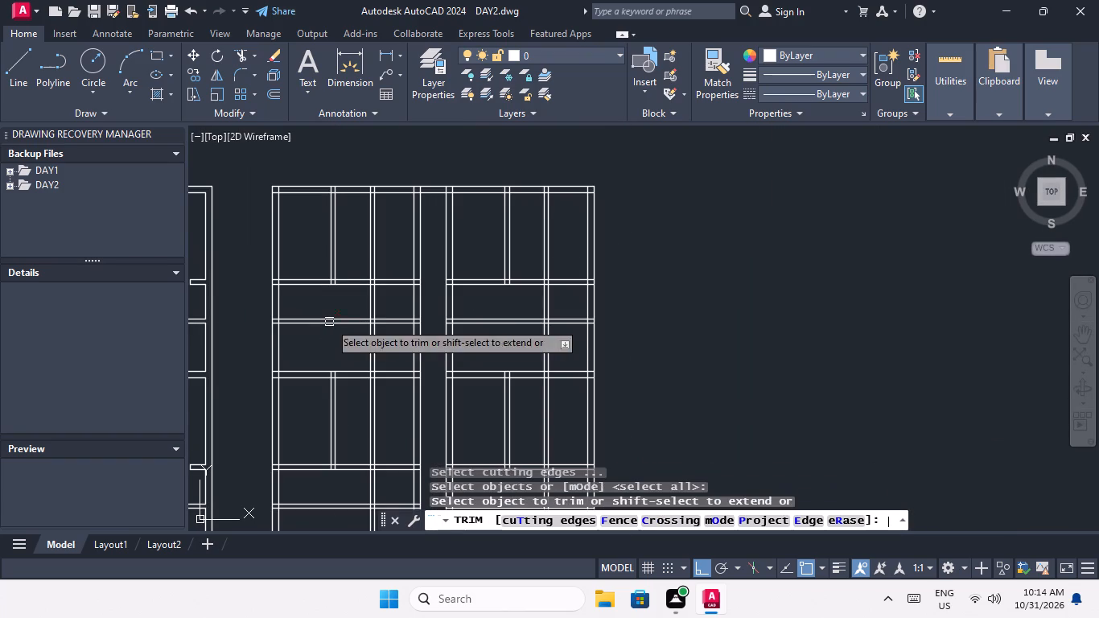
scroll(364, 278, up, 4)
middle_drag(418, 262, 418, 238)
scroll(418, 233, up, 1)
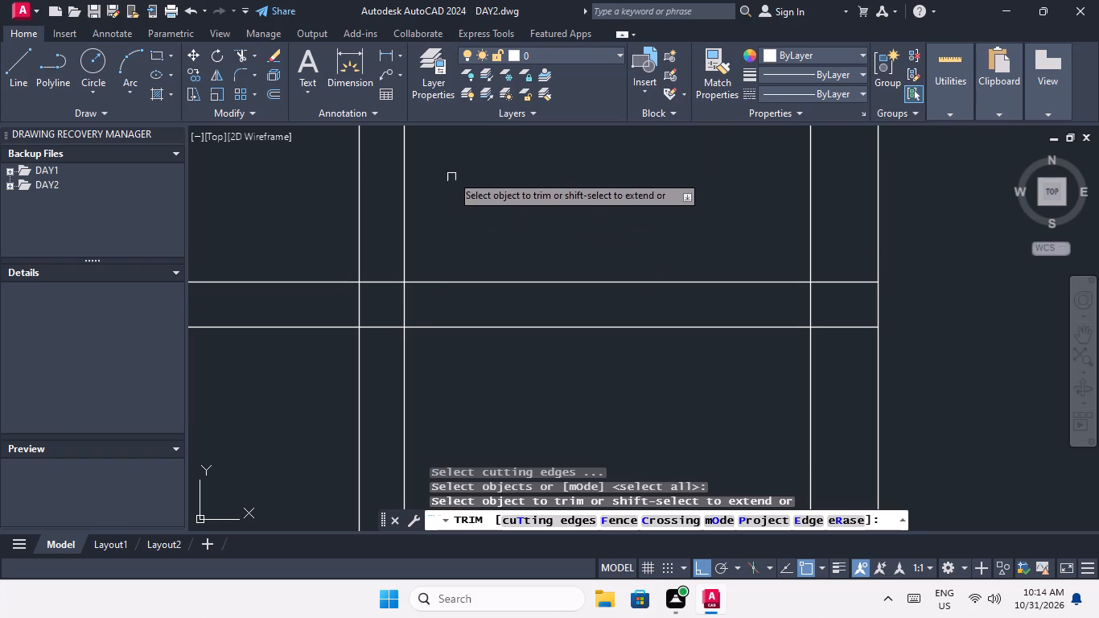
drag(455, 158, 357, 216)
click(310, 227)
scroll(310, 227, down, 4)
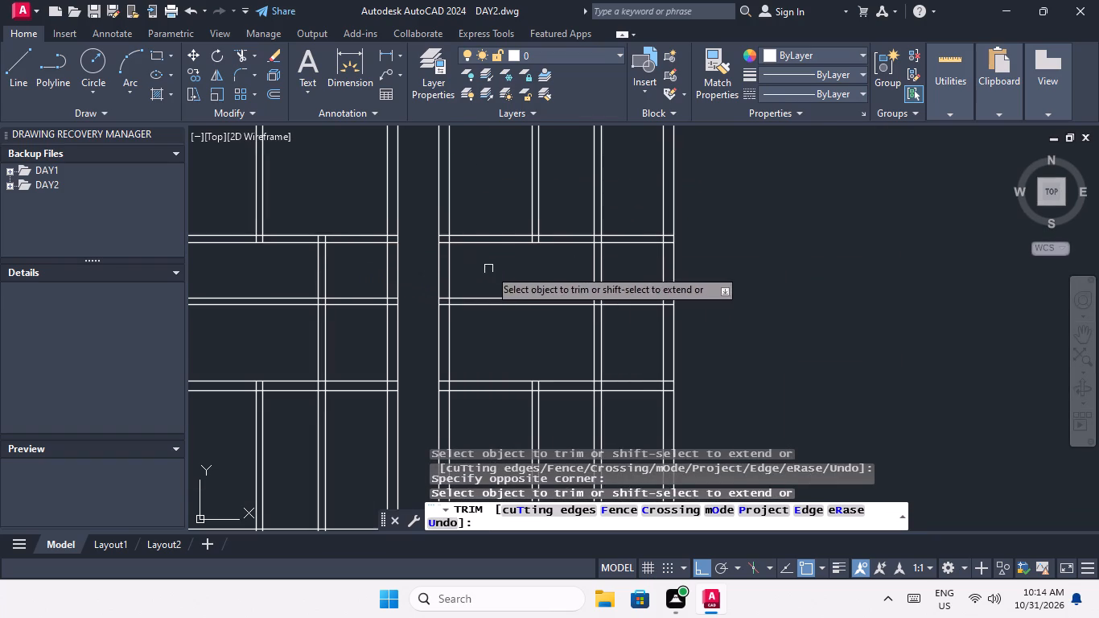
middle_drag(489, 269, 336, 289)
scroll(455, 243, up, 4)
drag(459, 192, 385, 240)
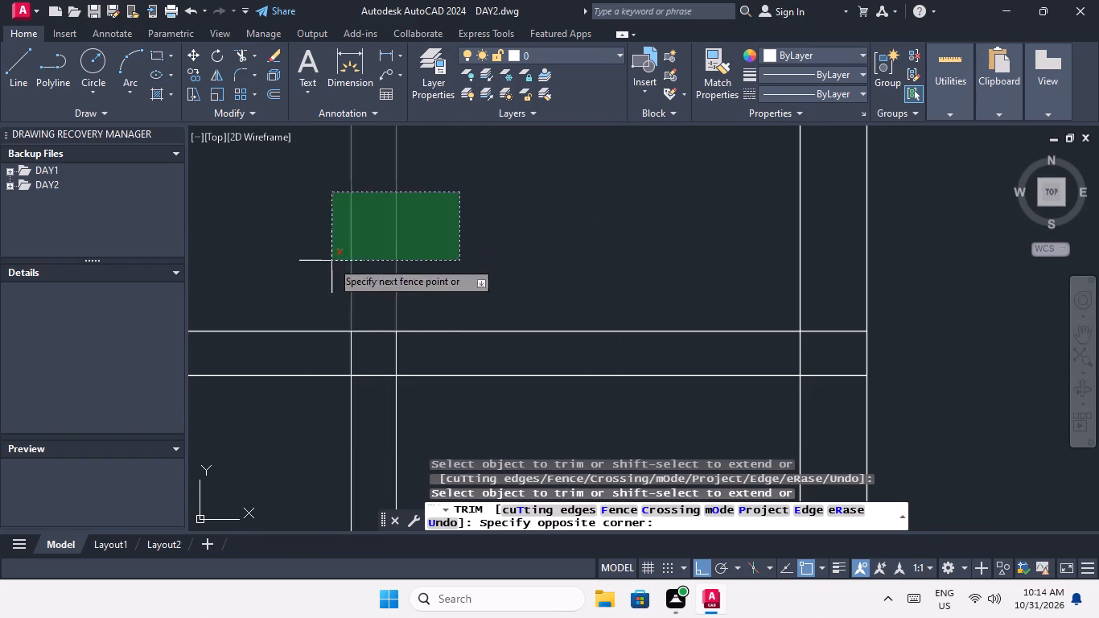
click(331, 261)
Trim the excess wall lines below and left of the uppermost small enclosure on the corridor's right side.
scroll(351, 220, down, 3)
middle_drag(368, 421, 391, 387)
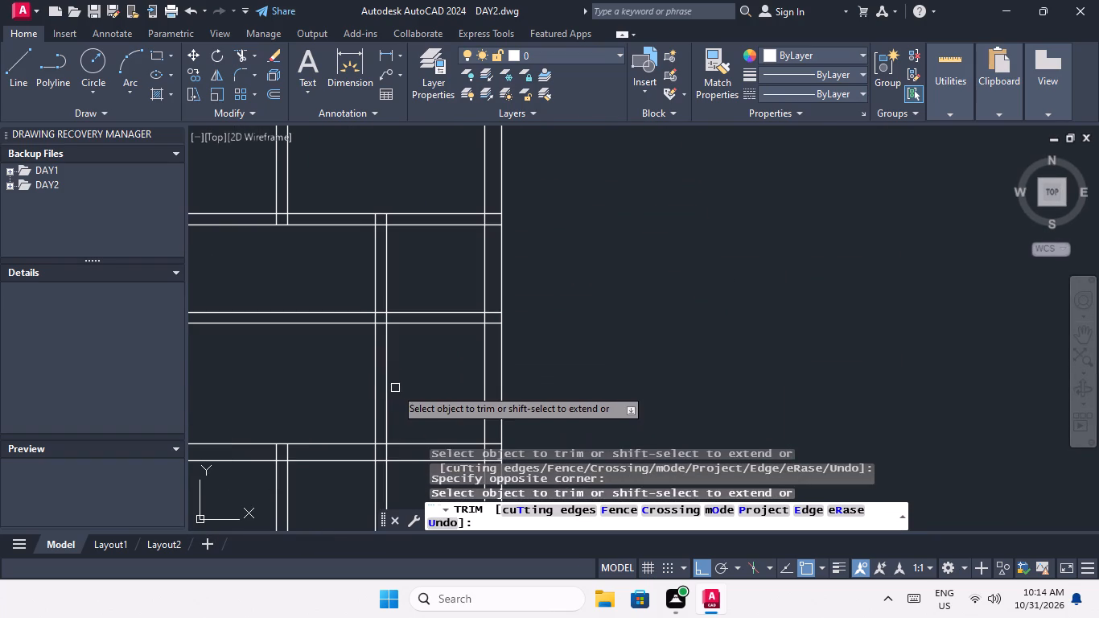
drag(405, 365, 356, 394)
click(344, 400)
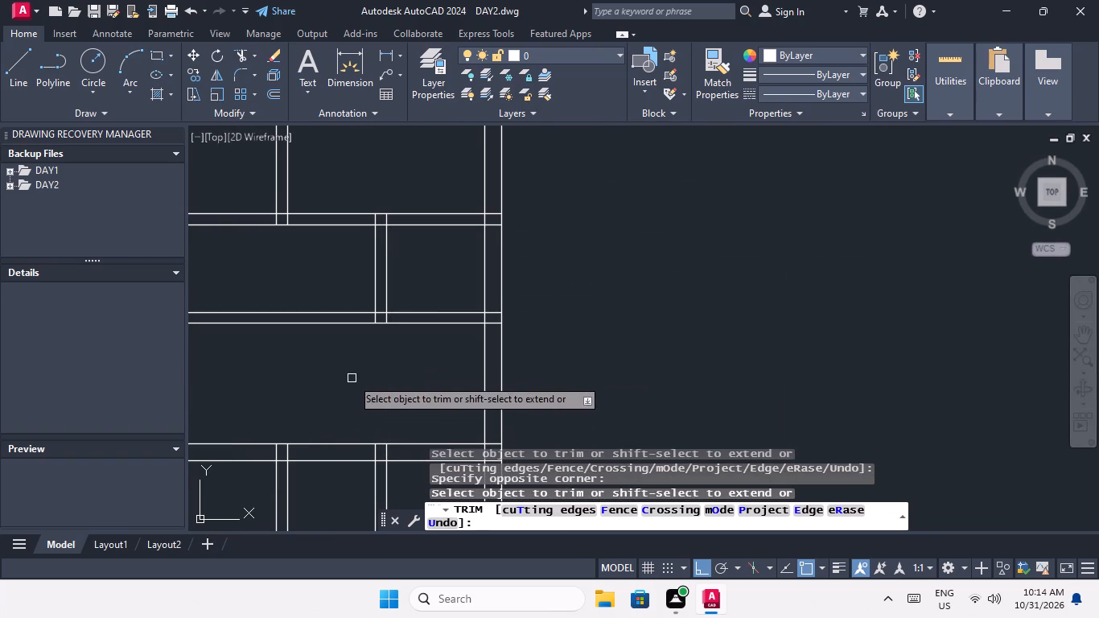
scroll(354, 377, down, 2)
middle_drag(354, 377, 406, 376)
scroll(399, 366, up, 3)
drag(397, 377, 382, 372)
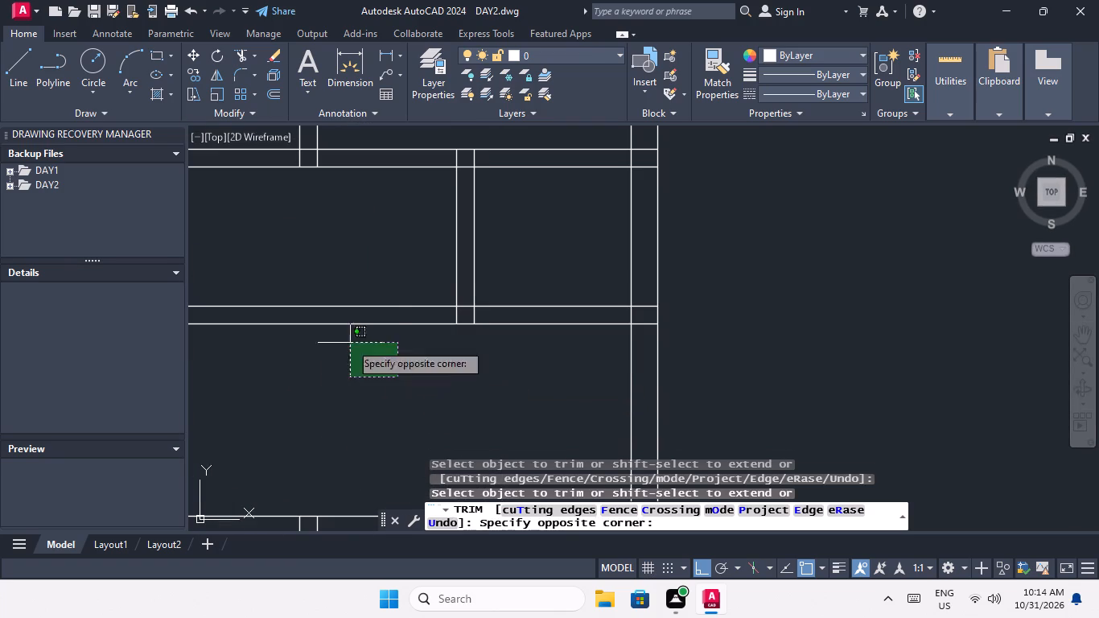
click(323, 292)
Trim the excess wall lines left of and below the uppermost small enclosure on the corridor's left side.
scroll(329, 309, down, 4)
middle_drag(340, 343, 430, 342)
middle_click(433, 342)
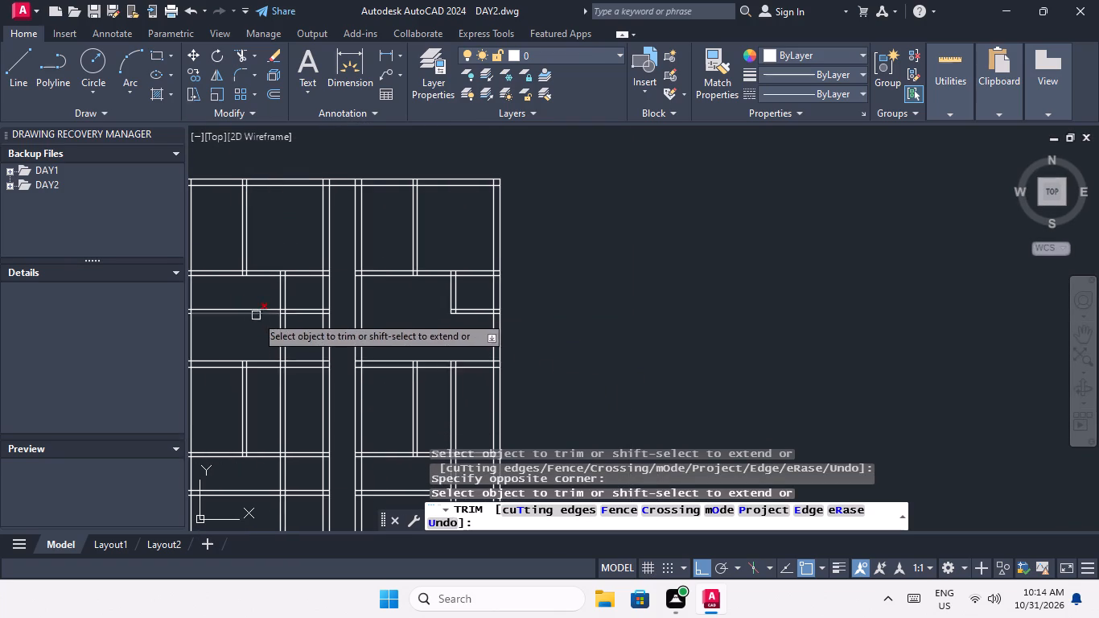
scroll(257, 314, up, 3)
drag(295, 333, 282, 317)
click(263, 261)
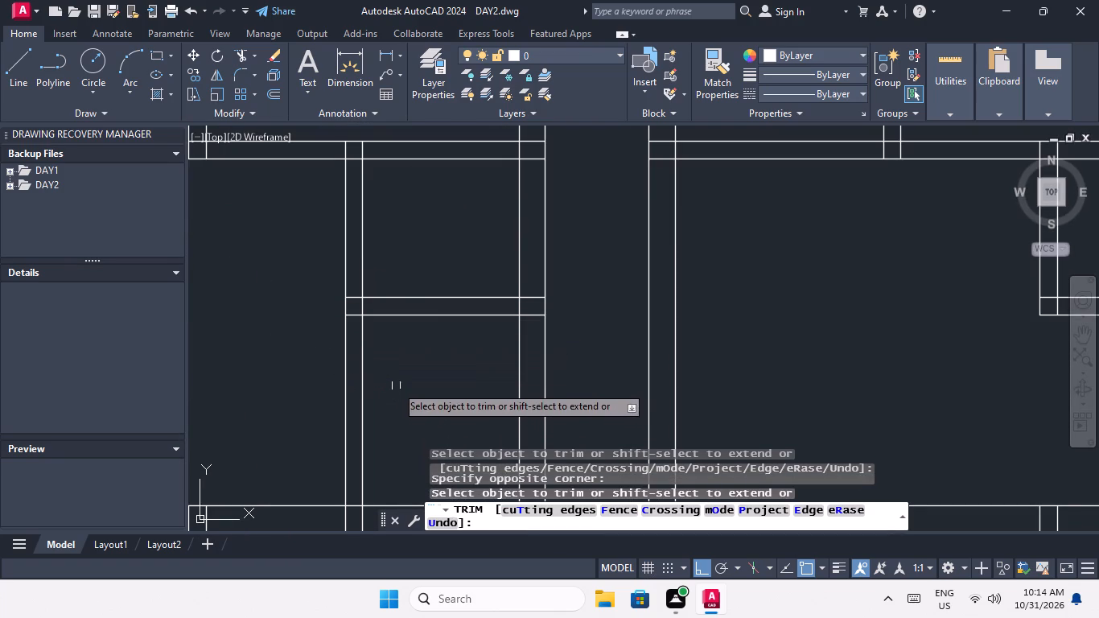
scroll(385, 373, down, 2)
scroll(382, 373, up, 1)
drag(387, 372, 354, 391)
click(330, 406)
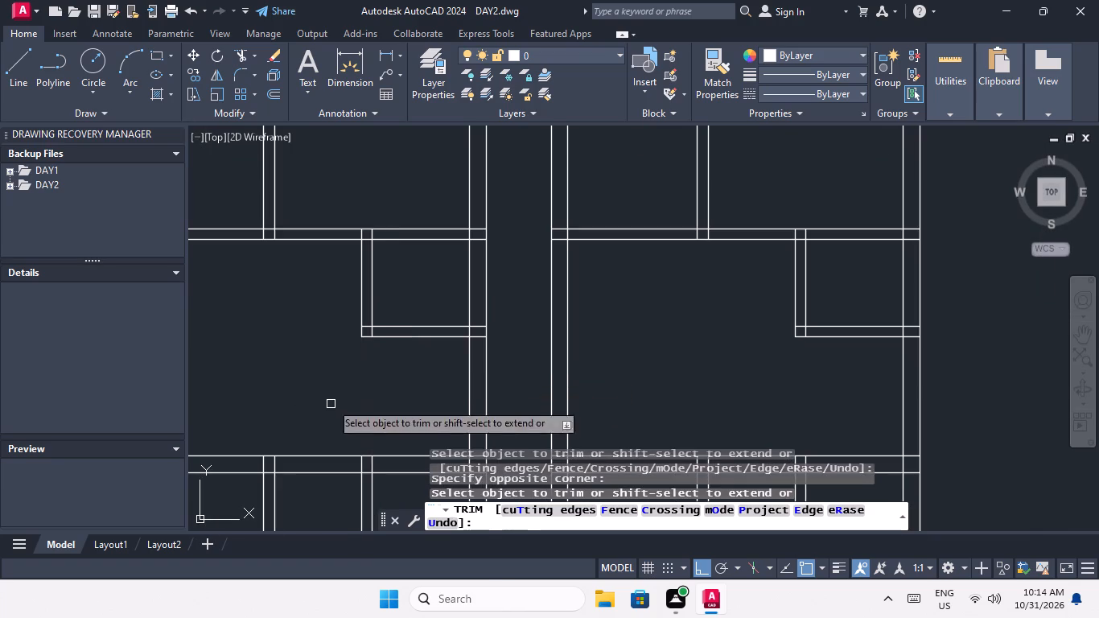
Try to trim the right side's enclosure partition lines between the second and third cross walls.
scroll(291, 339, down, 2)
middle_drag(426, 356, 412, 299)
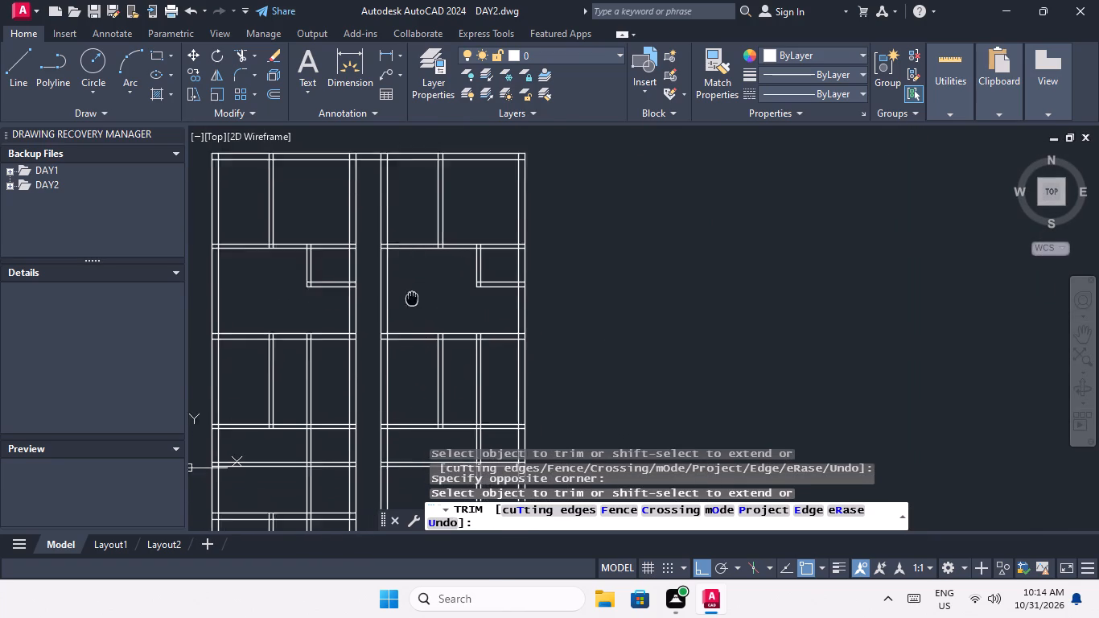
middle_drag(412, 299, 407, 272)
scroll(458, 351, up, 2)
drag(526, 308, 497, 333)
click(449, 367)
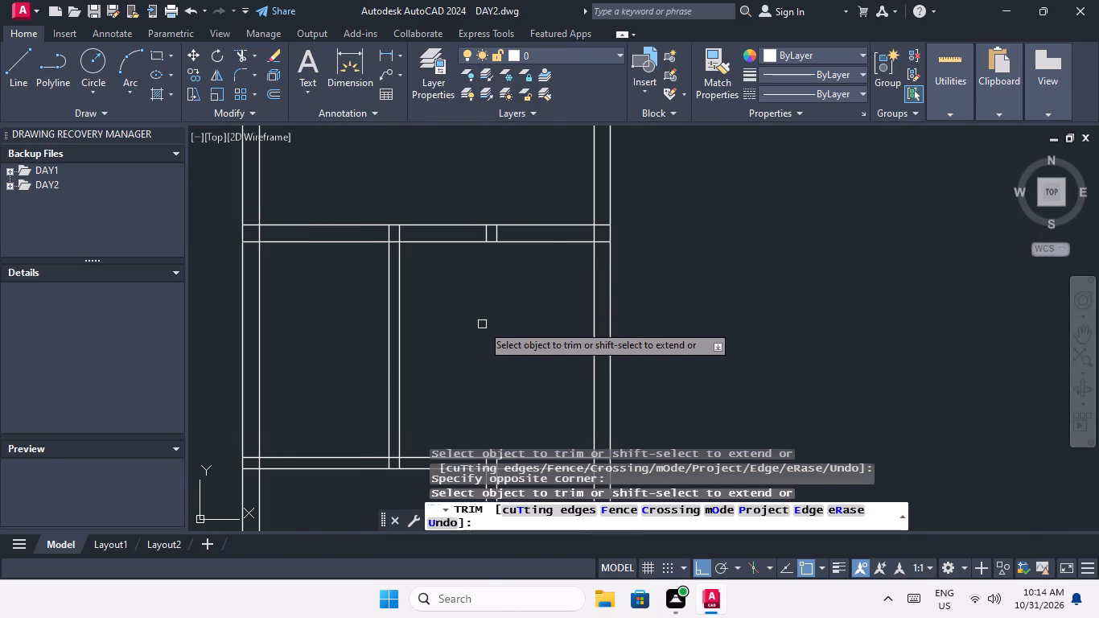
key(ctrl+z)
Trim away the enclosure partition's double vertical lines between the second and third cross walls on both sides of the corridor.
middle_drag(404, 377, 421, 290)
scroll(419, 288, down, 1)
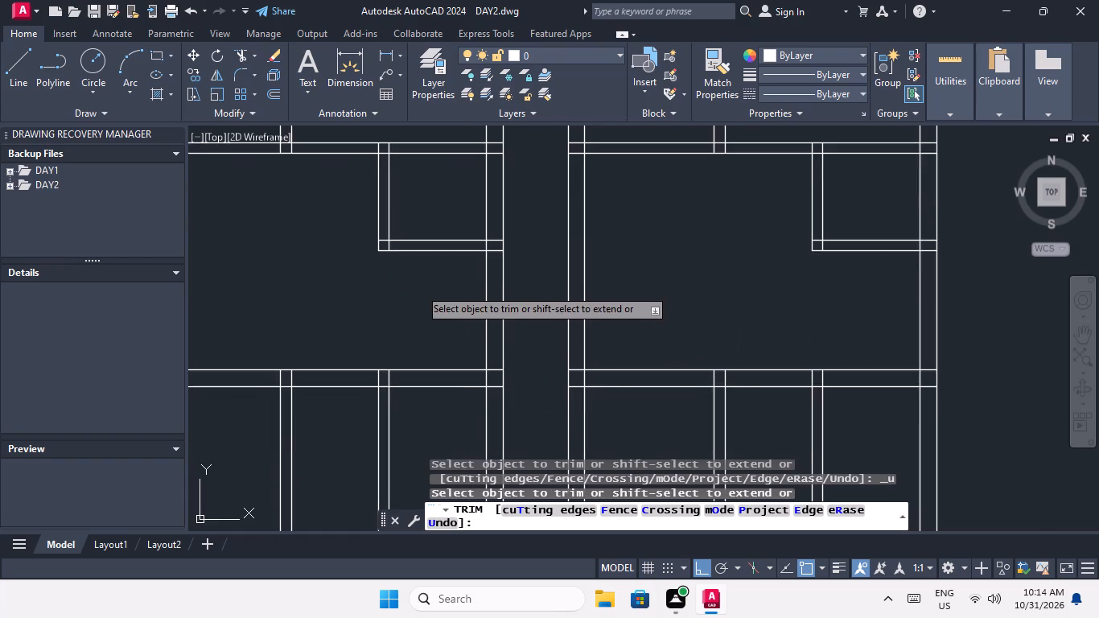
middle_drag(407, 377, 409, 282)
scroll(403, 310, up, 2)
middle_drag(405, 307, 415, 248)
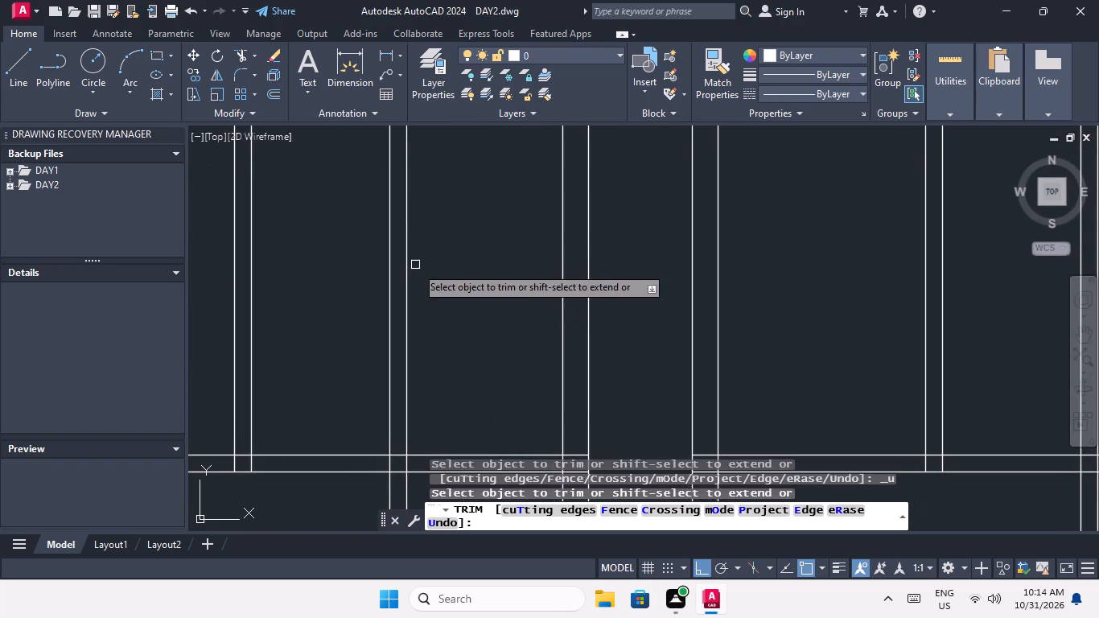
scroll(422, 278, up, 2)
drag(429, 268, 356, 333)
scroll(307, 344, down, 2)
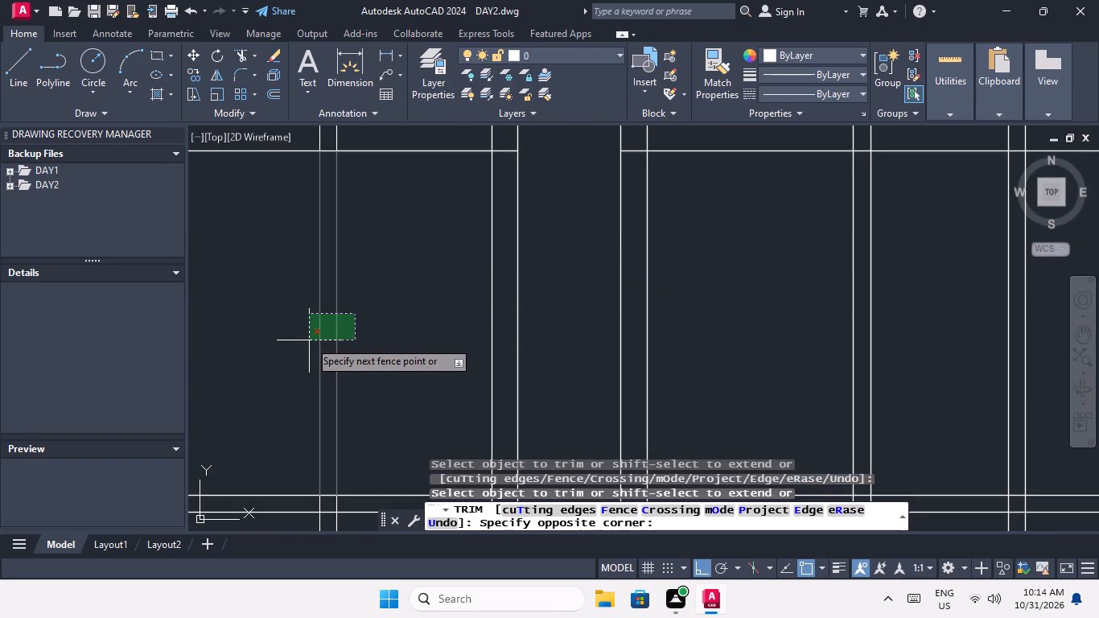
middle_drag(307, 345, 323, 243)
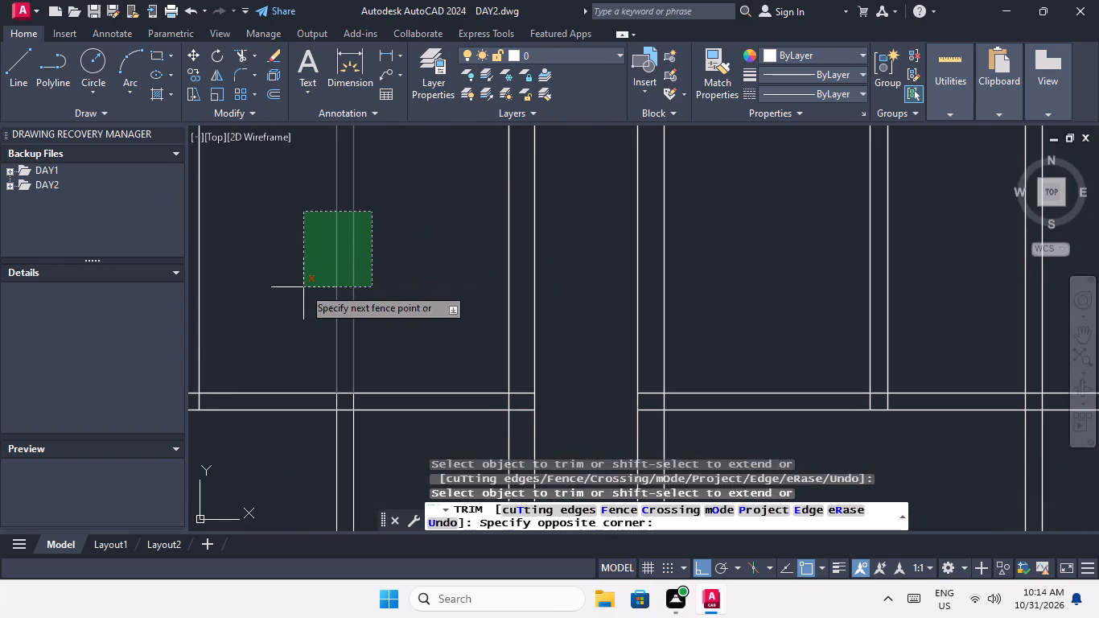
scroll(298, 294, down, 1)
scroll(298, 292, up, 2)
click(301, 305)
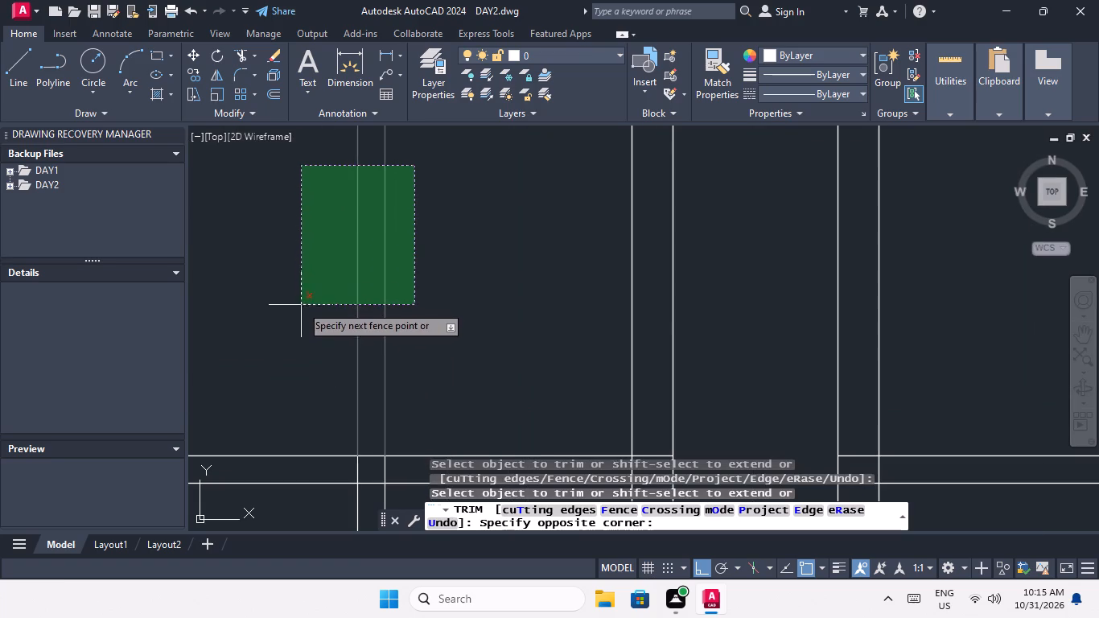
scroll(303, 285, down, 4)
scroll(477, 293, up, 3)
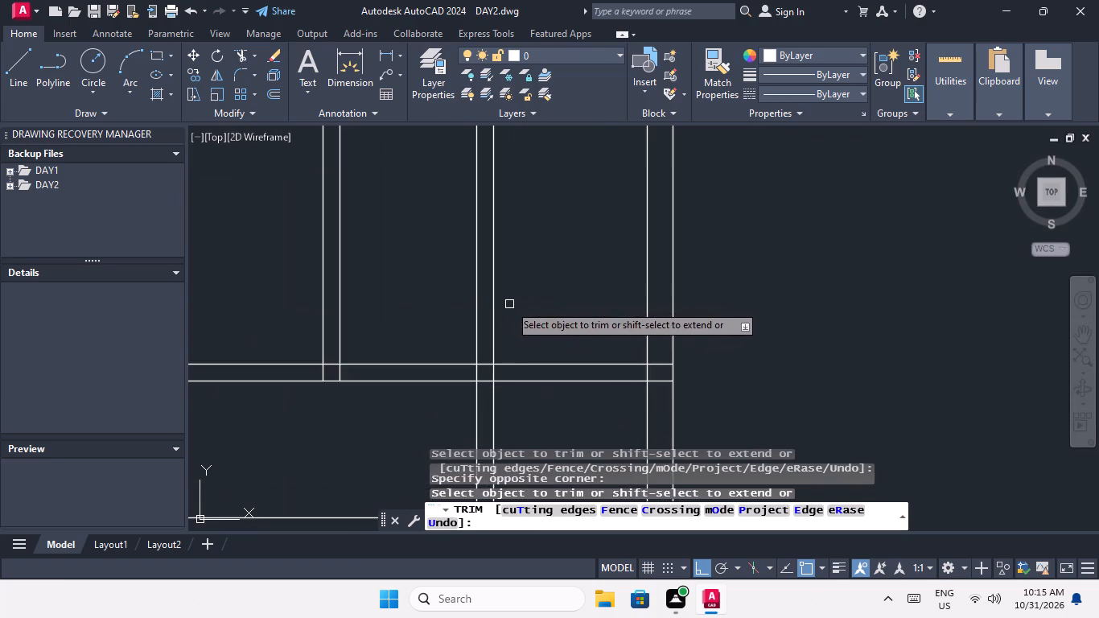
middle_drag(509, 304, 498, 235)
drag(501, 216, 471, 237)
click(438, 257)
Trim the horizontal wall lines extending left of the second small enclosure on both sides of the corridor.
scroll(447, 230, down, 3)
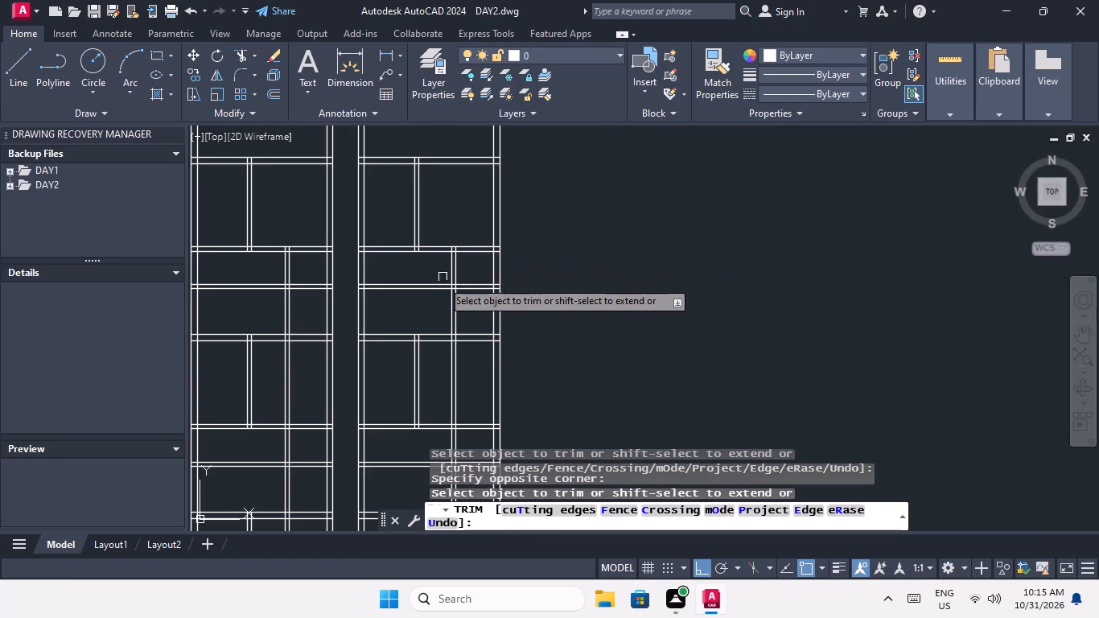
scroll(260, 290, up, 2)
drag(282, 302, 273, 295)
click(250, 243)
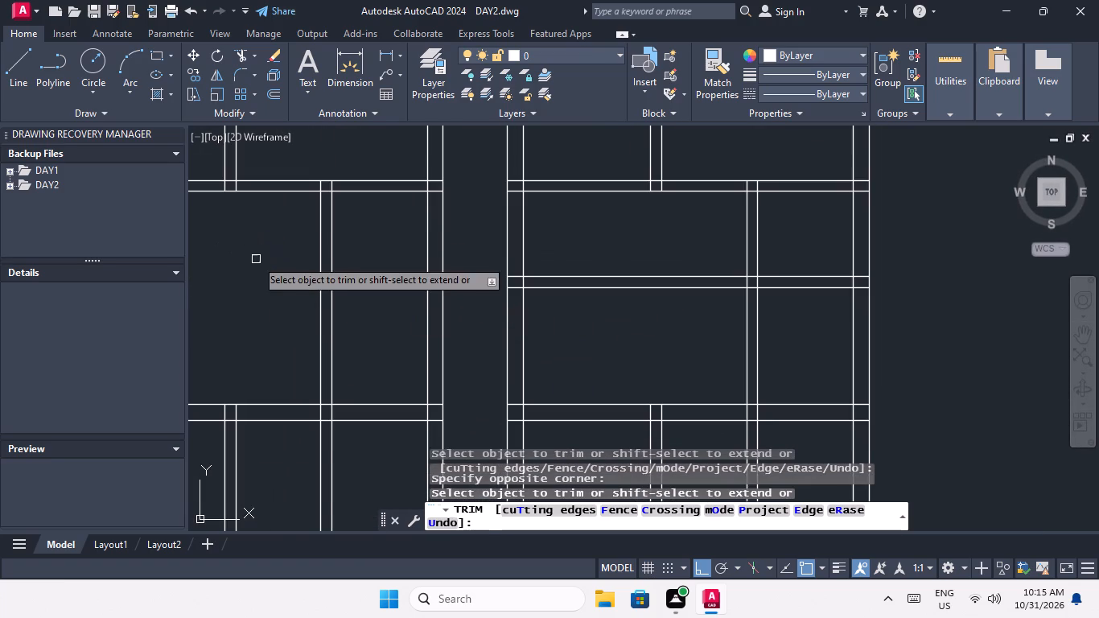
scroll(257, 263, down, 2)
scroll(432, 275, up, 4)
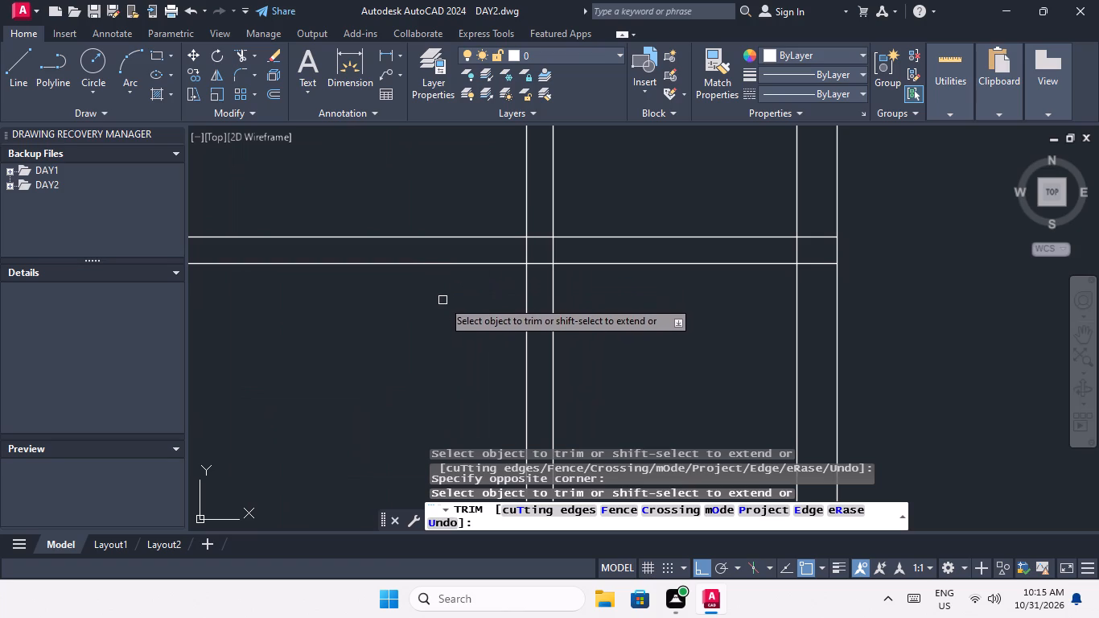
middle_drag(441, 299, 376, 332)
drag(377, 337, 360, 317)
click(315, 237)
Trim the vertical partition lines between the second small enclosure and the fourth cross wall on both sides of the corridor.
scroll(314, 239, down, 4)
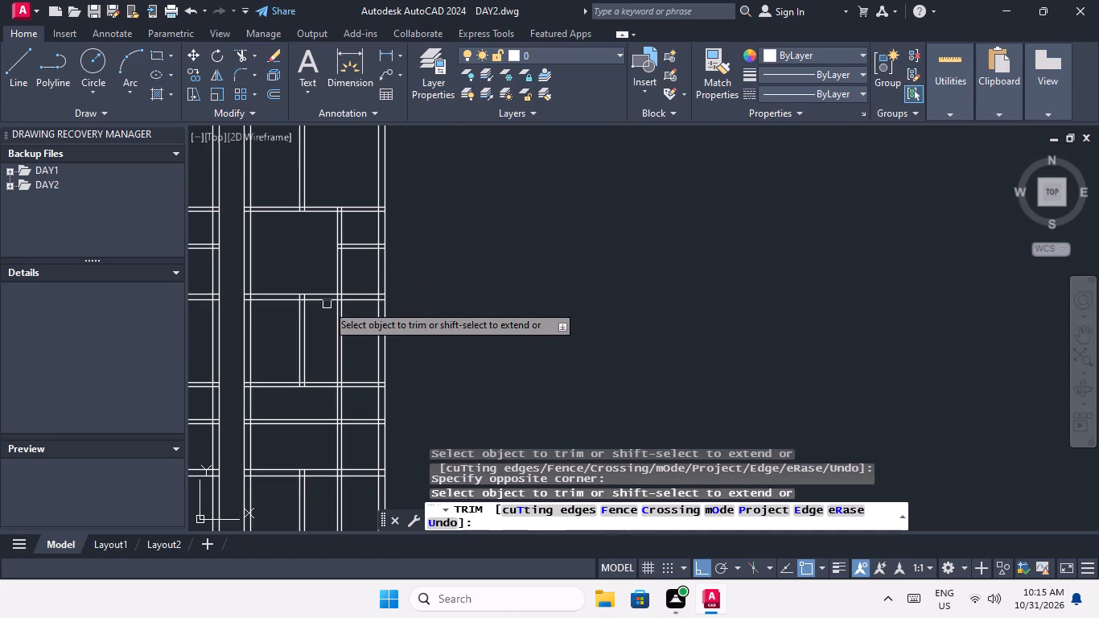
middle_drag(314, 270, 416, 263)
scroll(274, 267, up, 2)
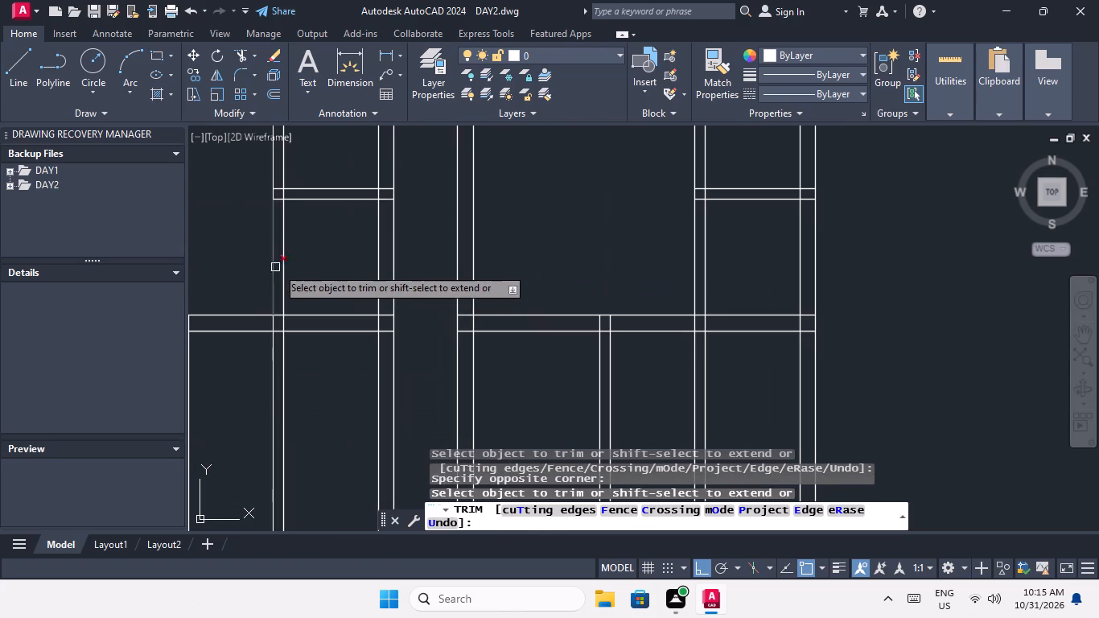
drag(309, 245, 283, 271)
click(246, 286)
scroll(263, 266, down, 2)
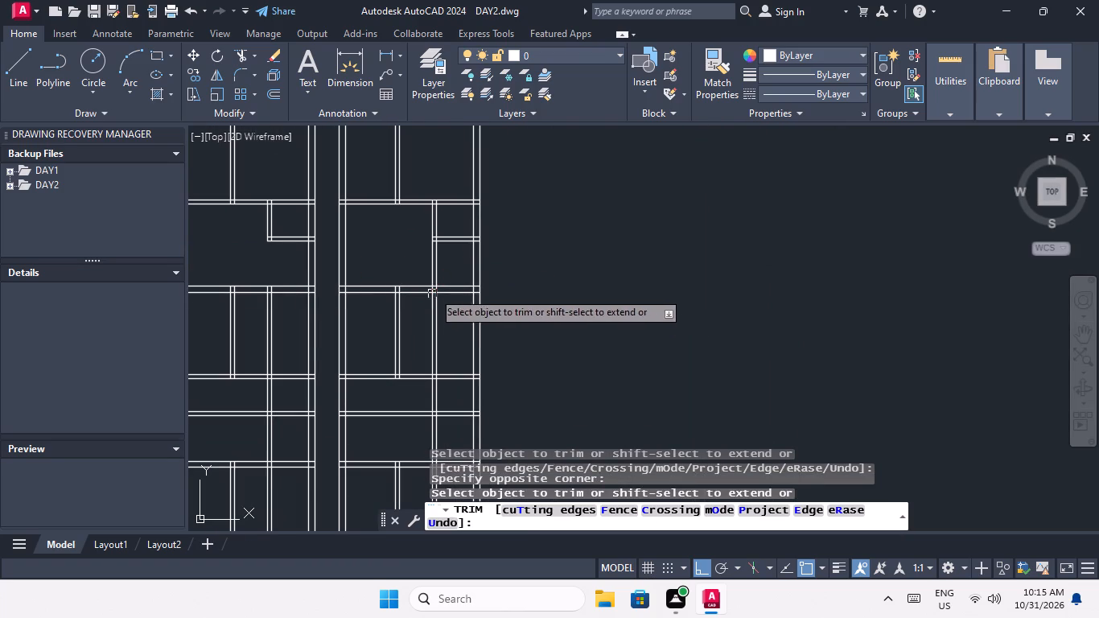
scroll(442, 266, up, 3)
drag(455, 241, 381, 278)
click(350, 287)
Trim away the enclosure partition's double vertical lines between the fourth and fifth cross walls on both sides of the corridor.
scroll(353, 271, down, 3)
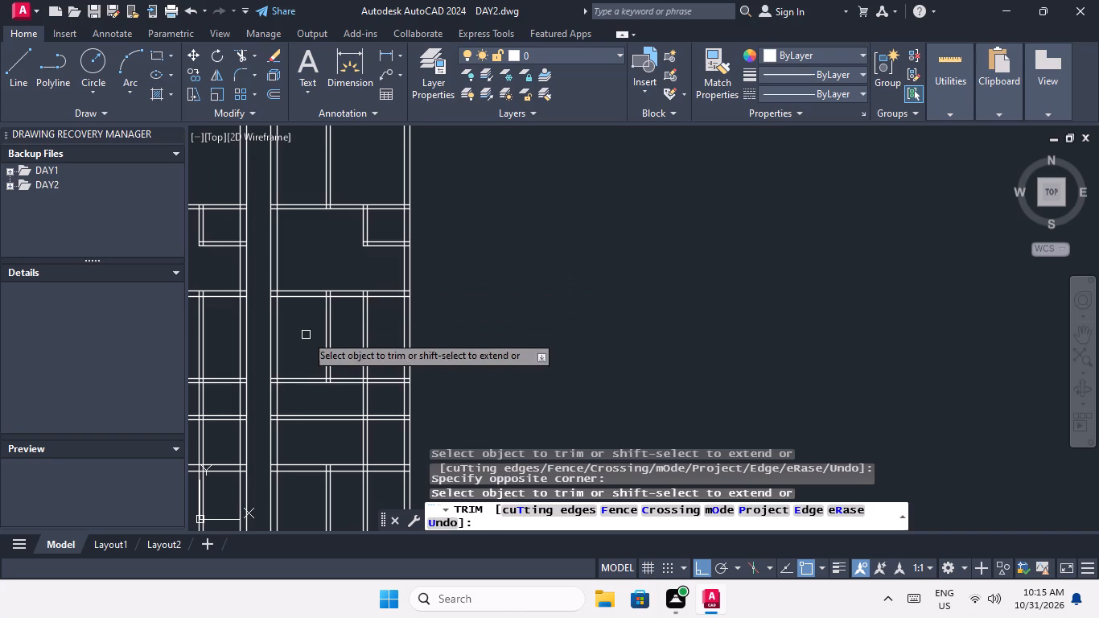
middle_drag(304, 335, 389, 301)
scroll(282, 303, up, 2)
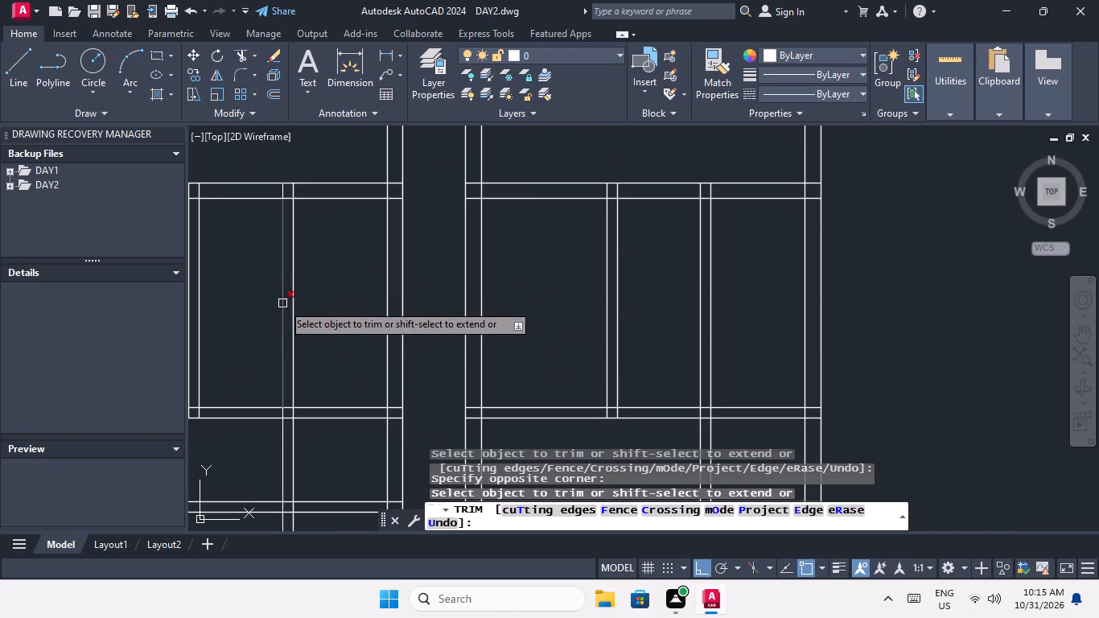
middle_drag(295, 326, 314, 216)
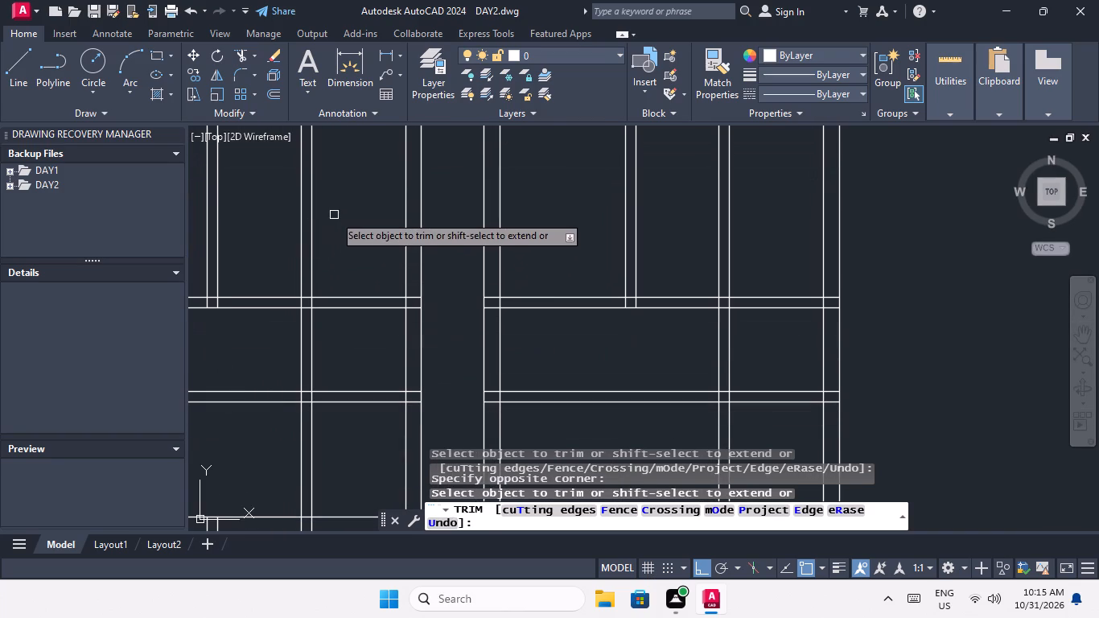
drag(334, 215, 314, 226)
click(281, 238)
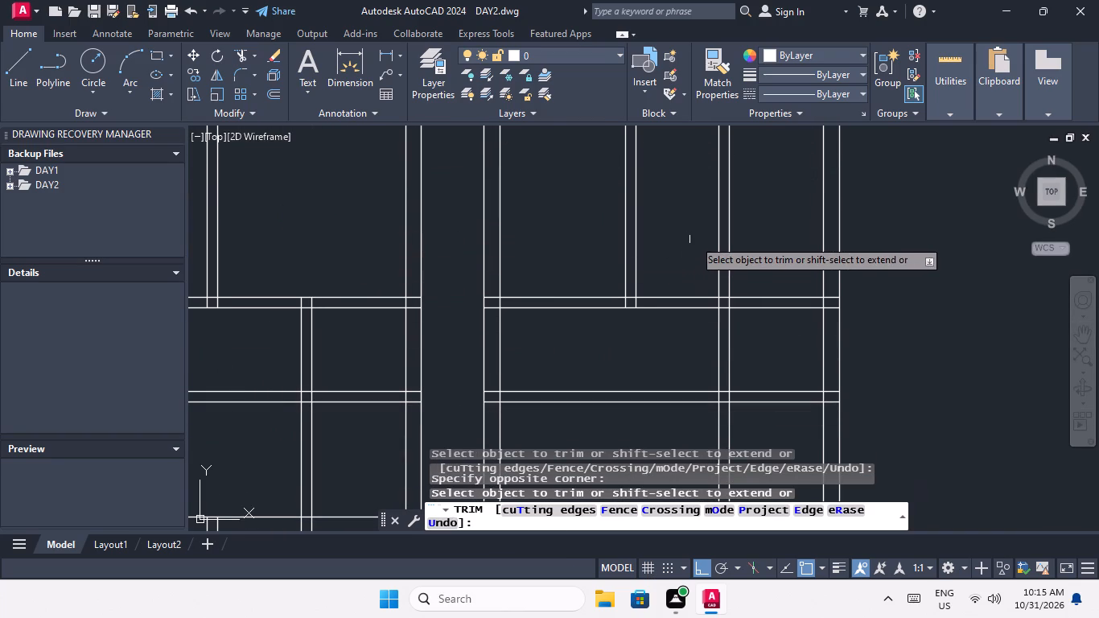
scroll(755, 254, up, 1)
drag(751, 222, 708, 254)
drag(680, 268, 690, 265)
Trim the horizontal wall lines extending left of the third small enclosure on both sides of the corridor.
scroll(693, 201, down, 2)
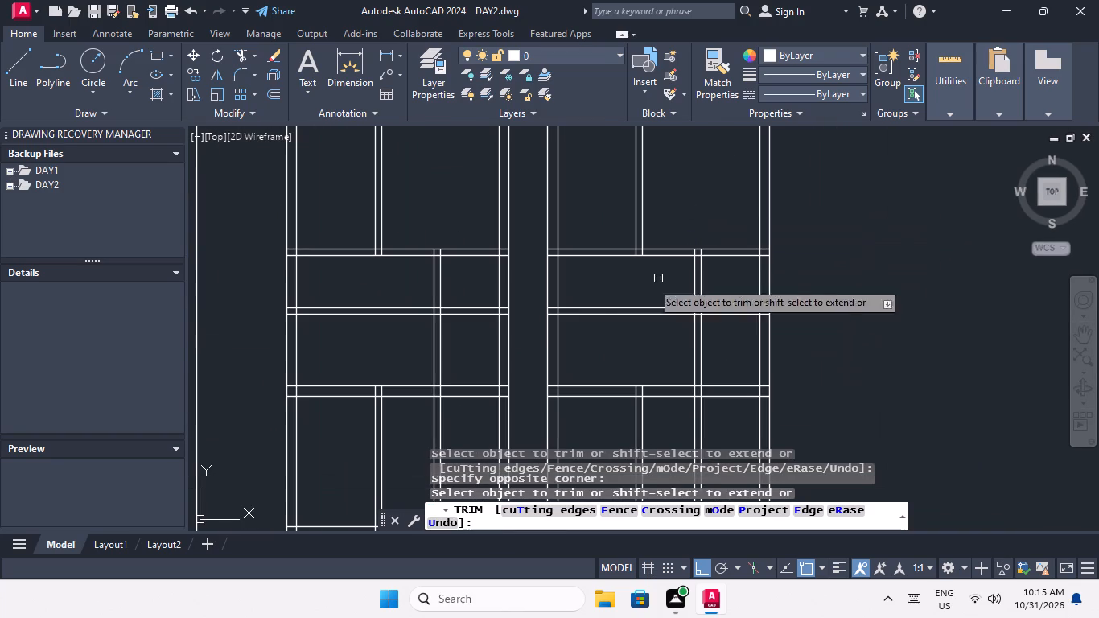
scroll(414, 323, up, 3)
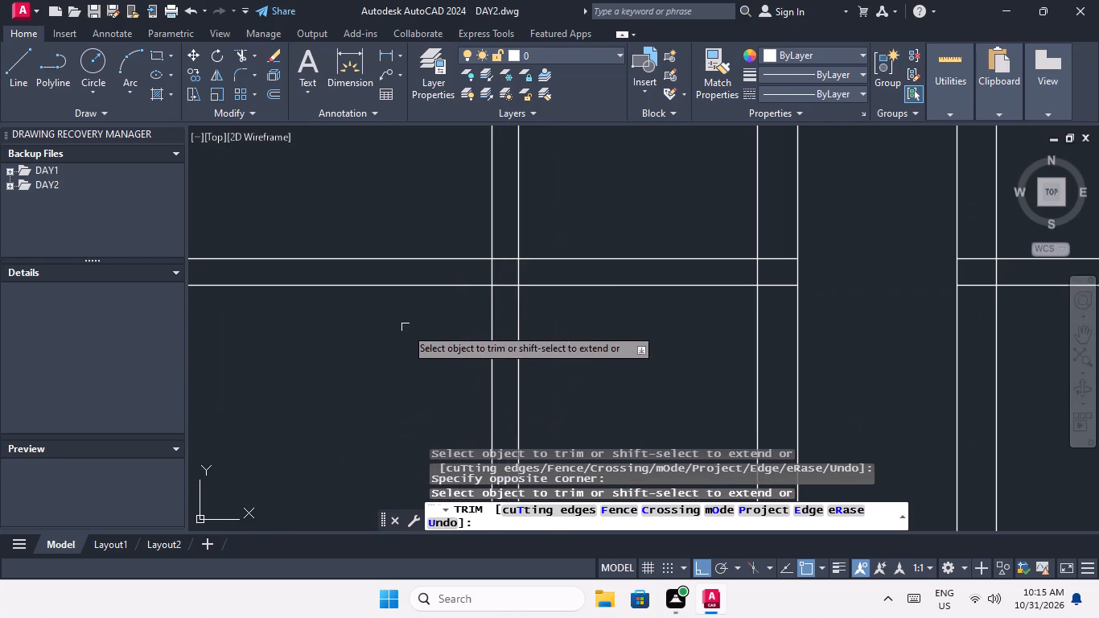
drag(407, 328, 369, 283)
click(338, 220)
scroll(338, 227, down, 3)
scroll(599, 246, up, 3)
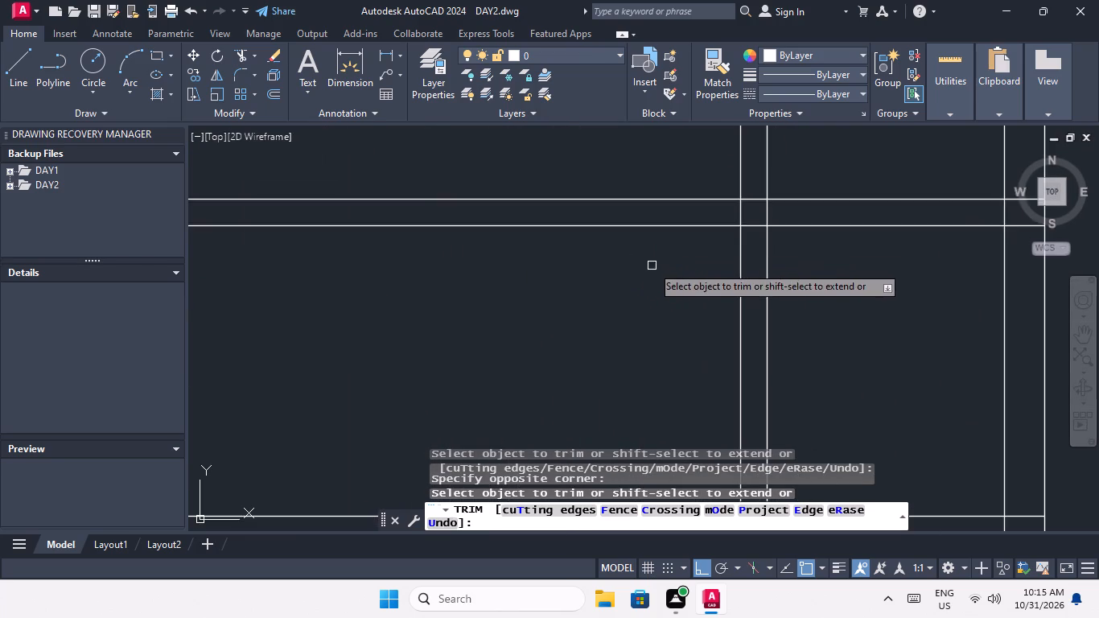
middle_drag(647, 272, 548, 330)
drag(549, 332, 523, 303)
click(488, 216)
Trim the vertical partition lines between the third small enclosure and the sixth cross wall on both sides of the corridor.
scroll(488, 231, down, 3)
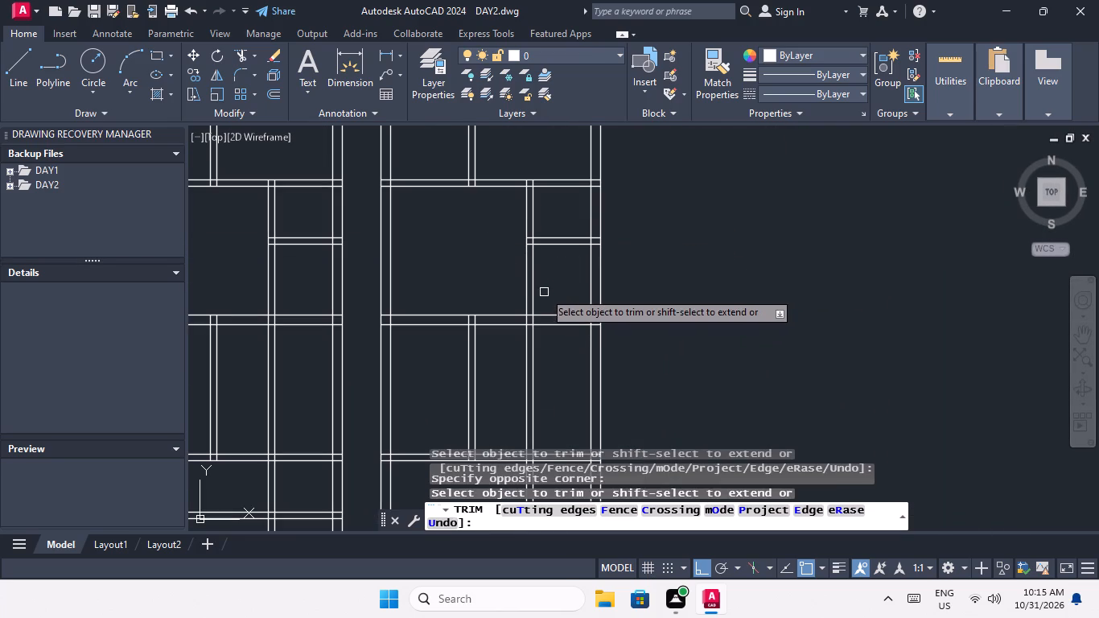
drag(548, 271, 536, 280)
click(512, 295)
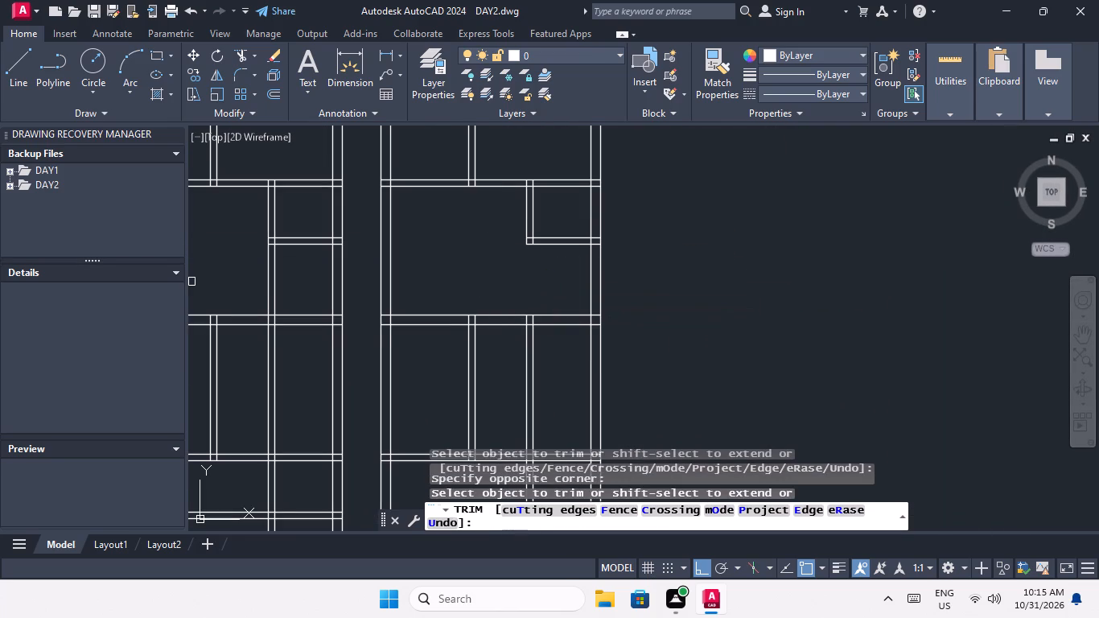
drag(286, 277, 276, 286)
click(256, 295)
Trim away the enclosure partition's double vertical lines between the sixth and seventh cross walls on both sides of the corridor.
scroll(265, 267, down, 2)
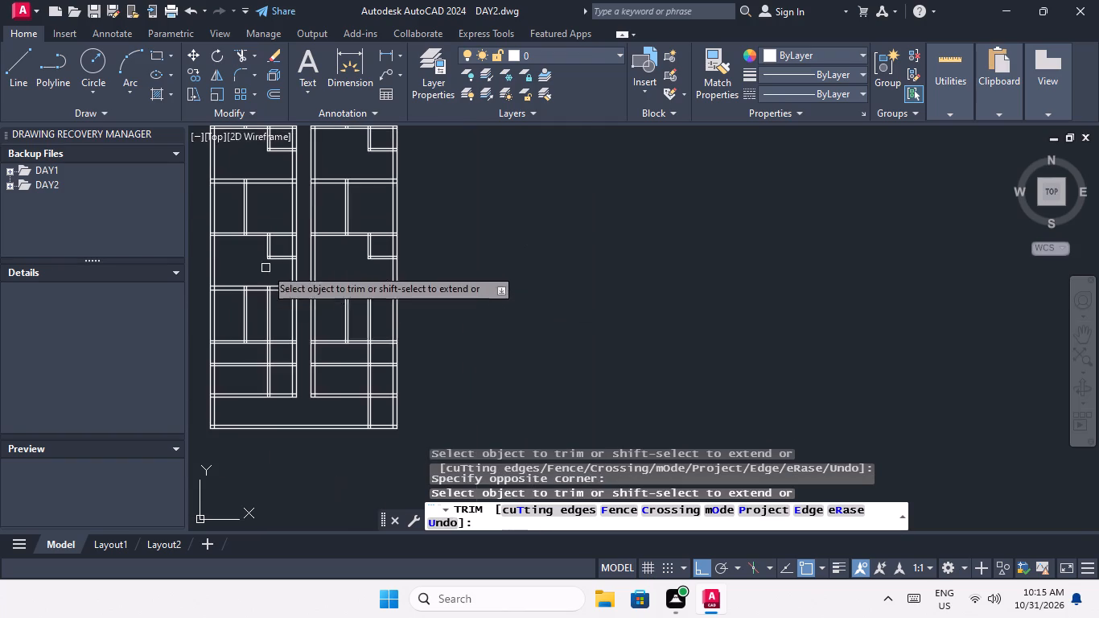
scroll(266, 327, up, 4)
middle_drag(328, 347, 352, 262)
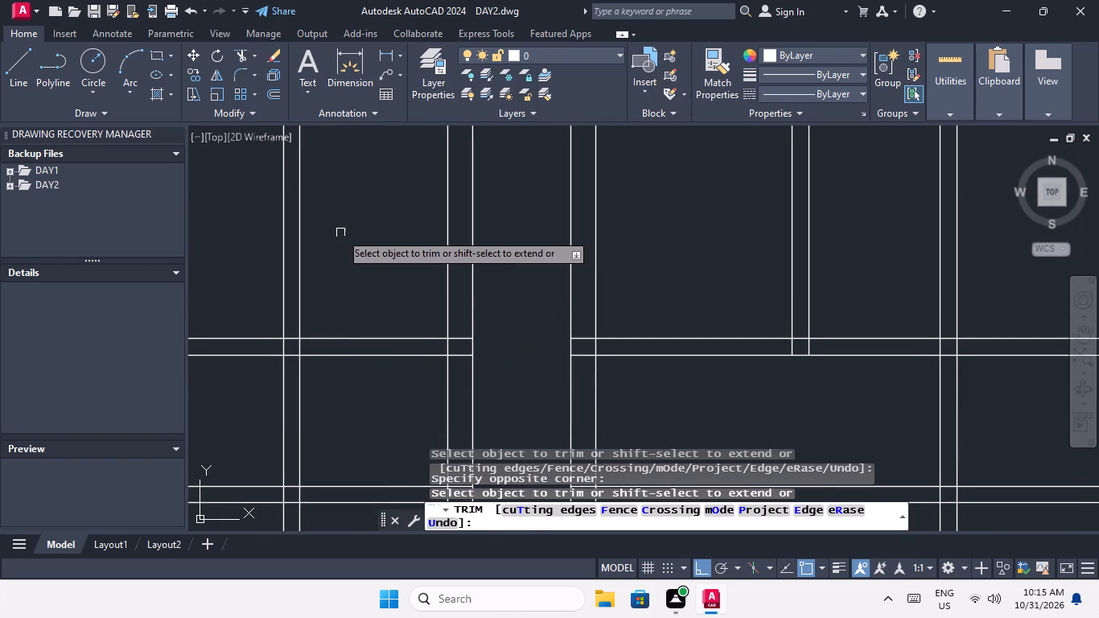
drag(340, 233, 331, 243)
click(265, 279)
scroll(272, 254, down, 4)
scroll(382, 264, up, 4)
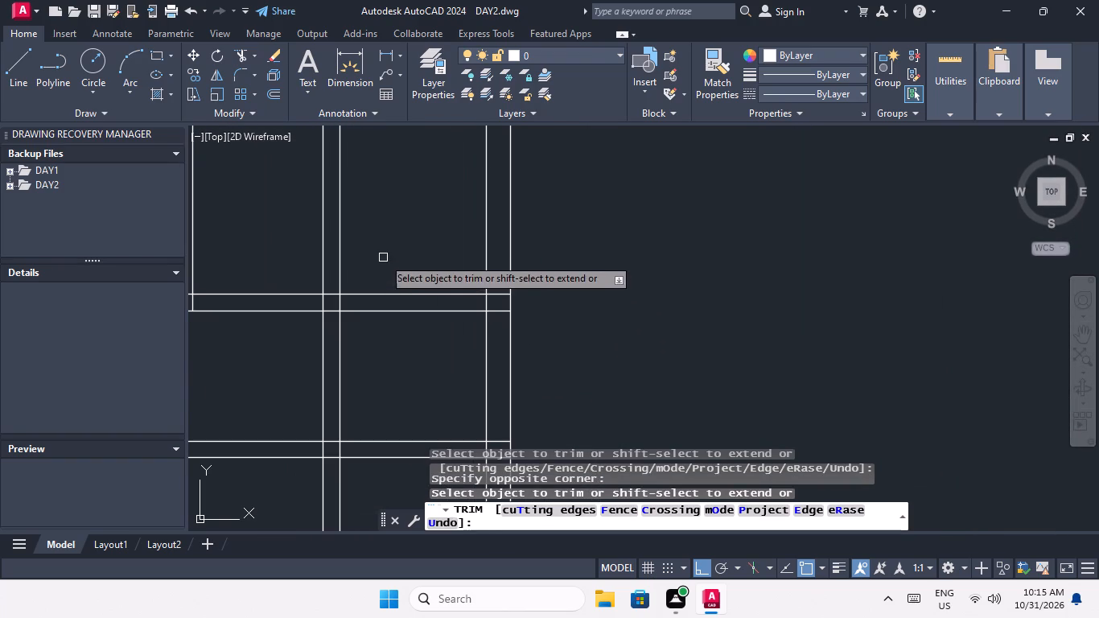
drag(381, 227, 363, 248)
click(311, 267)
Trim the vertical partition lines below the lowest small enclosure on the corridor's right side.
scroll(332, 225, down, 3)
scroll(306, 270, up, 3)
middle_drag(319, 291, 168, 299)
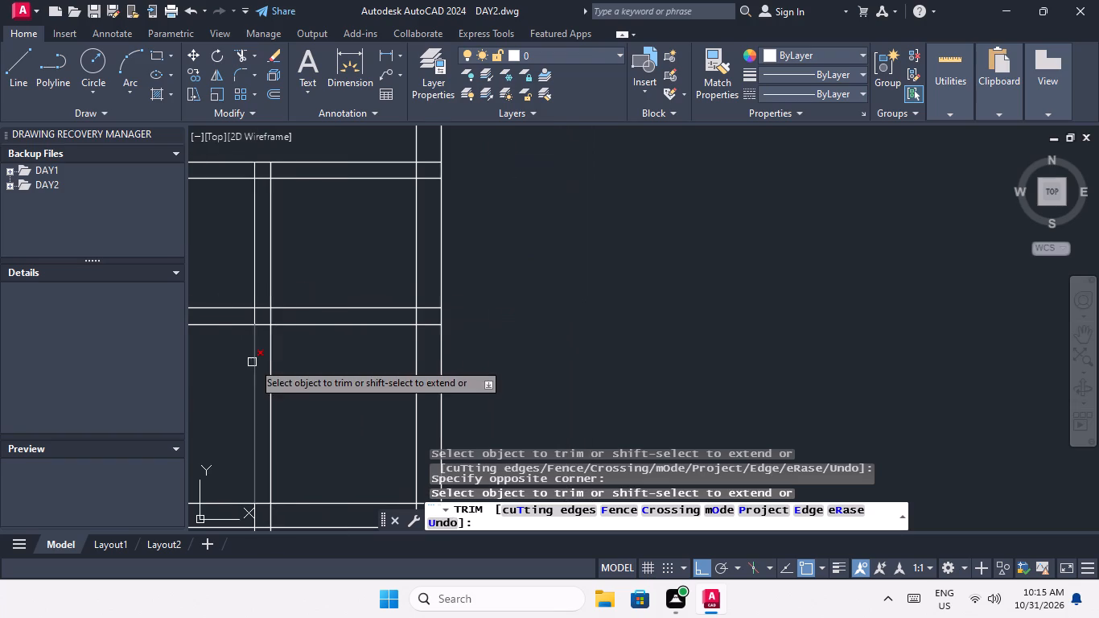
middle_drag(253, 362, 360, 323)
scroll(390, 351, down, 3)
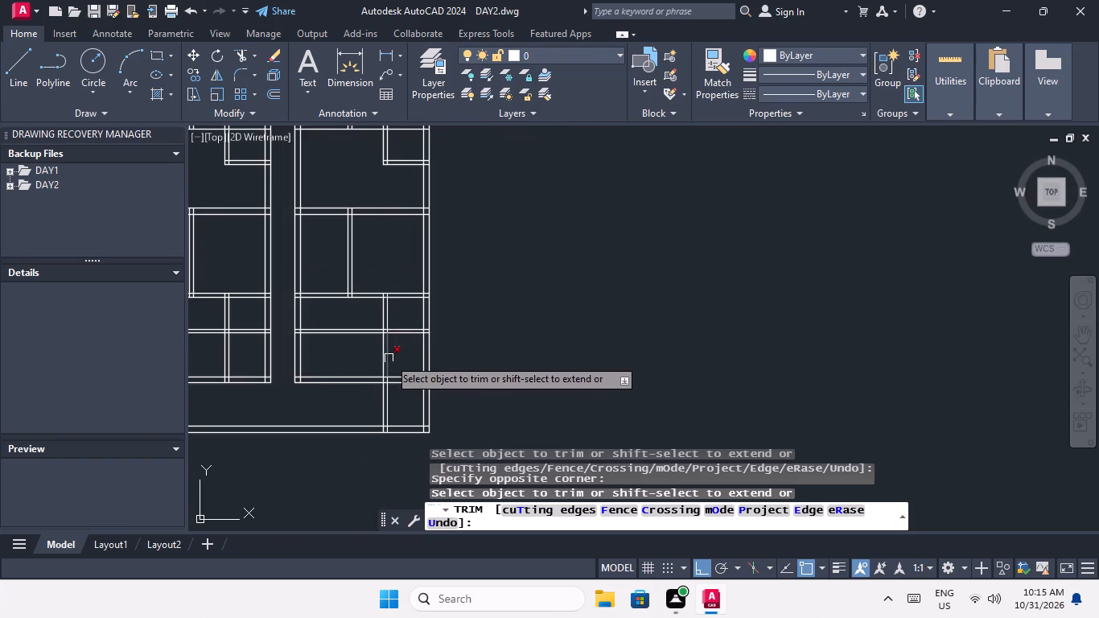
scroll(389, 360, up, 3)
middle_drag(400, 362, 443, 467)
scroll(410, 410, up, 2)
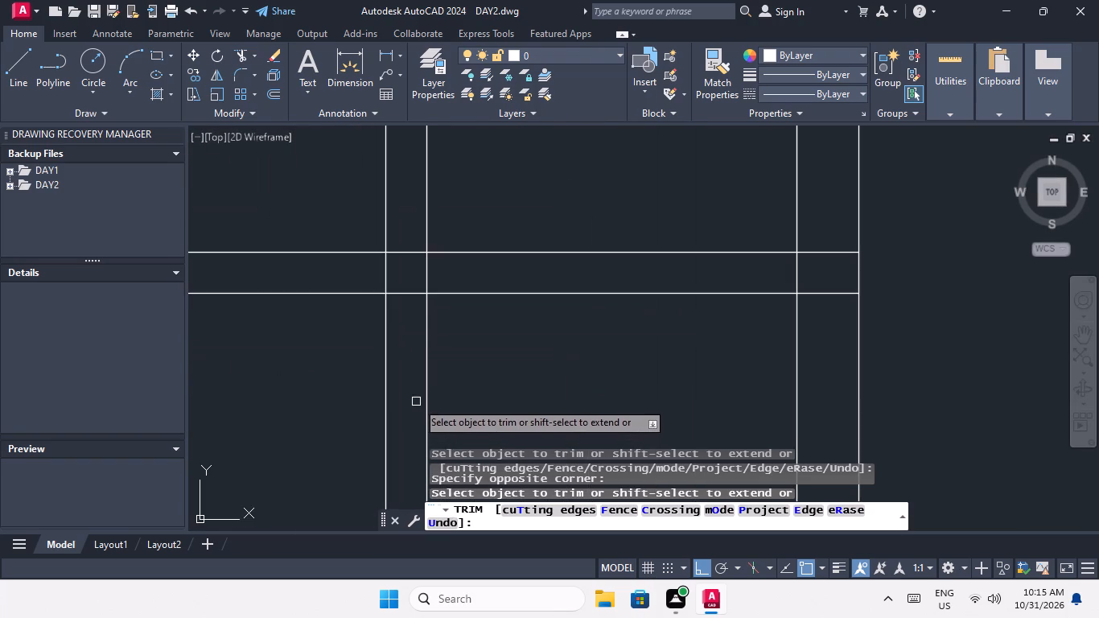
middle_drag(418, 404, 430, 450)
drag(467, 389, 425, 427)
click(313, 455)
Trim the horizontal wall lines extending left of the lowest small enclosure on the corridor's right side.
scroll(328, 410, down, 3)
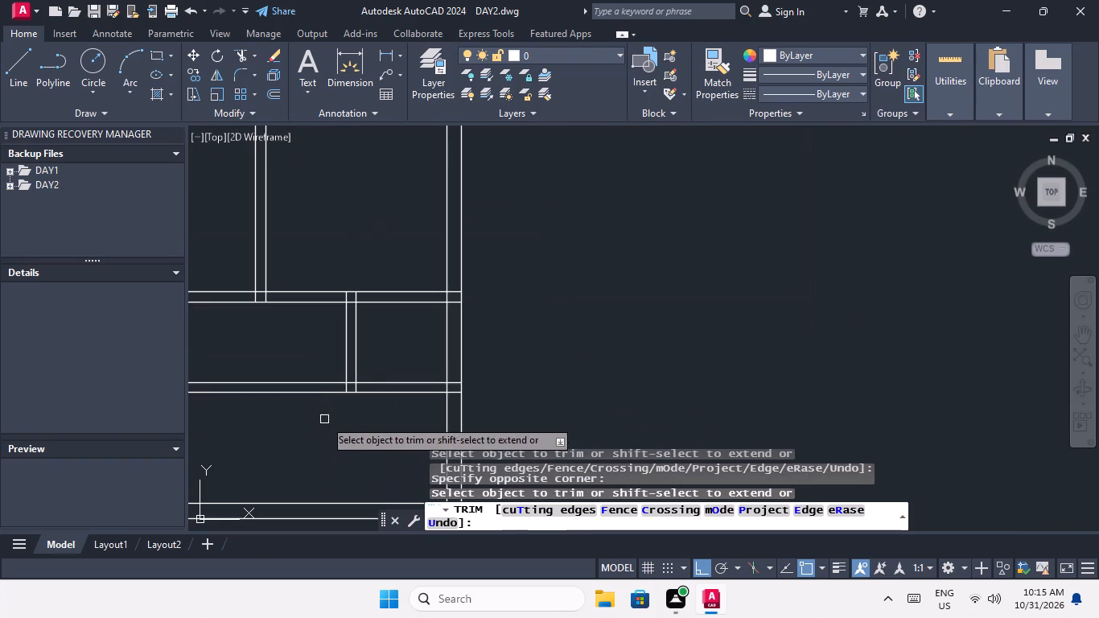
middle_drag(327, 422, 415, 426)
scroll(395, 431, up, 1)
middle_click(389, 430)
drag(407, 420, 402, 412)
click(350, 344)
Trim the vertical partition lines below the lowest small enclosure on the corridor's left side.
scroll(349, 344, down, 3)
middle_drag(341, 369, 422, 366)
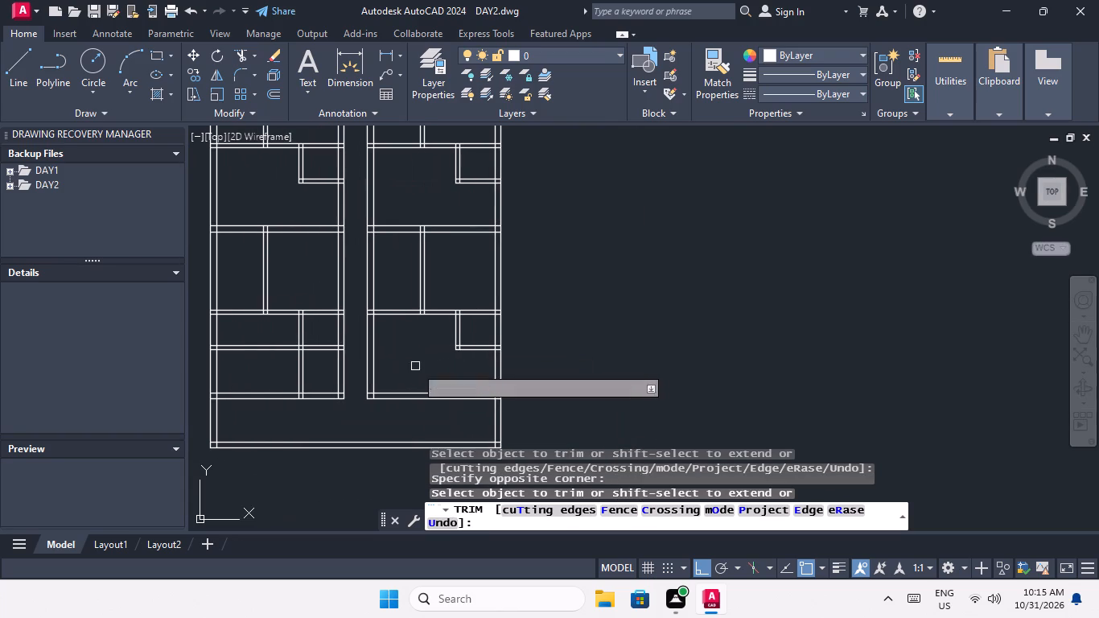
scroll(287, 364, up, 4)
middle_drag(319, 371, 344, 451)
scroll(351, 443, up, 2)
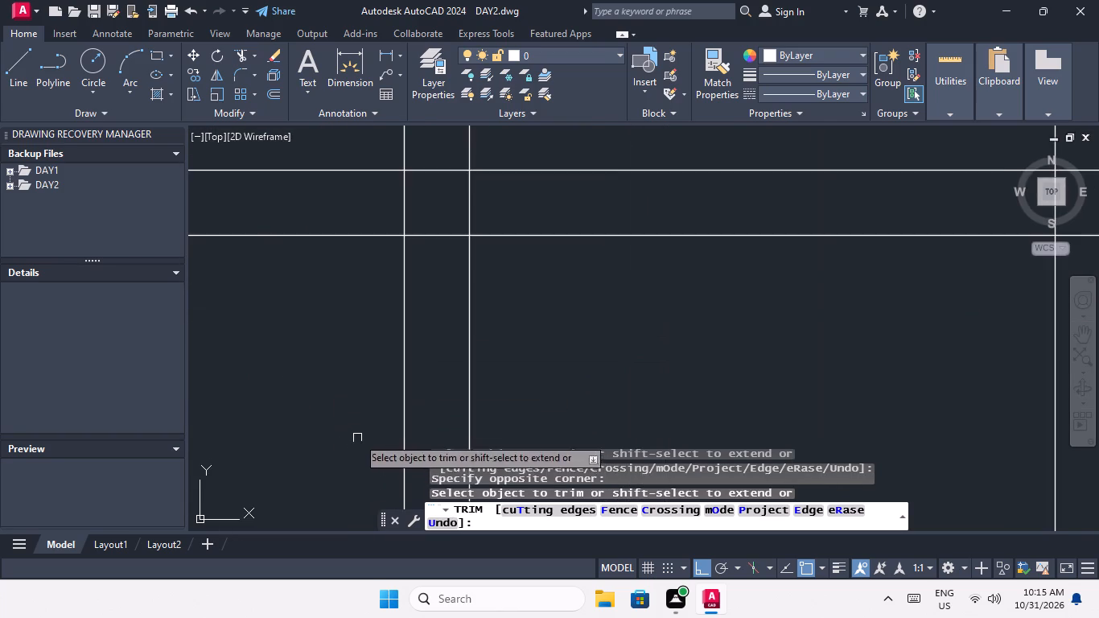
scroll(359, 435, down, 1)
middle_drag(356, 438, 343, 463)
drag(452, 399, 376, 436)
click(311, 455)
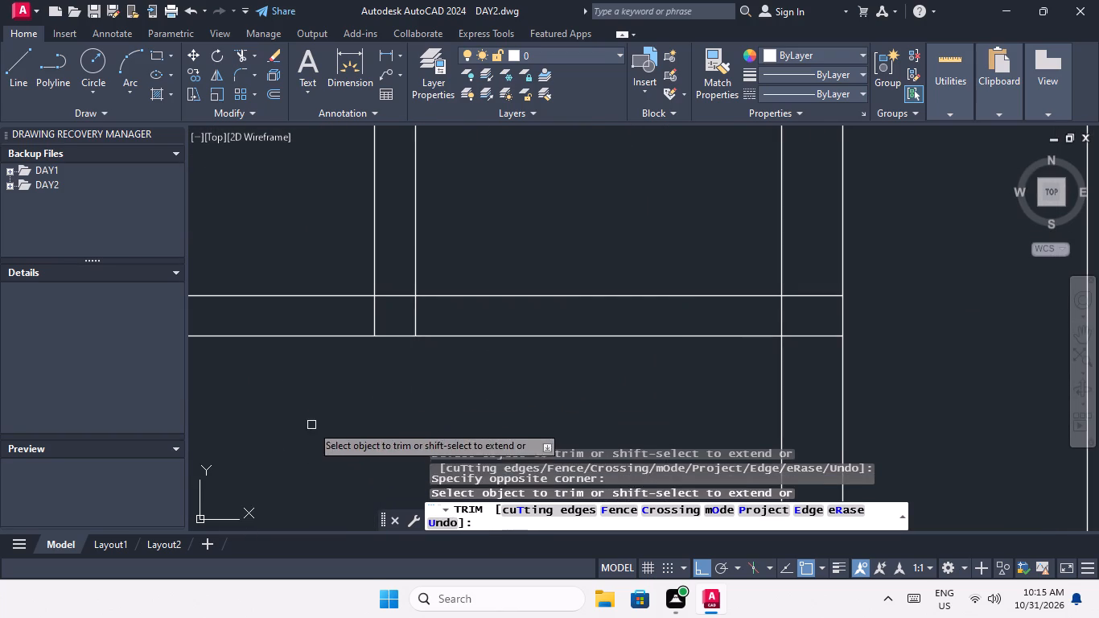
Trim the horizontal wall lines extending left of the lowest small enclosure on the corridor's left side, and end trimming.
drag(311, 424, 298, 396)
click(252, 278)
scroll(252, 277, down, 4)
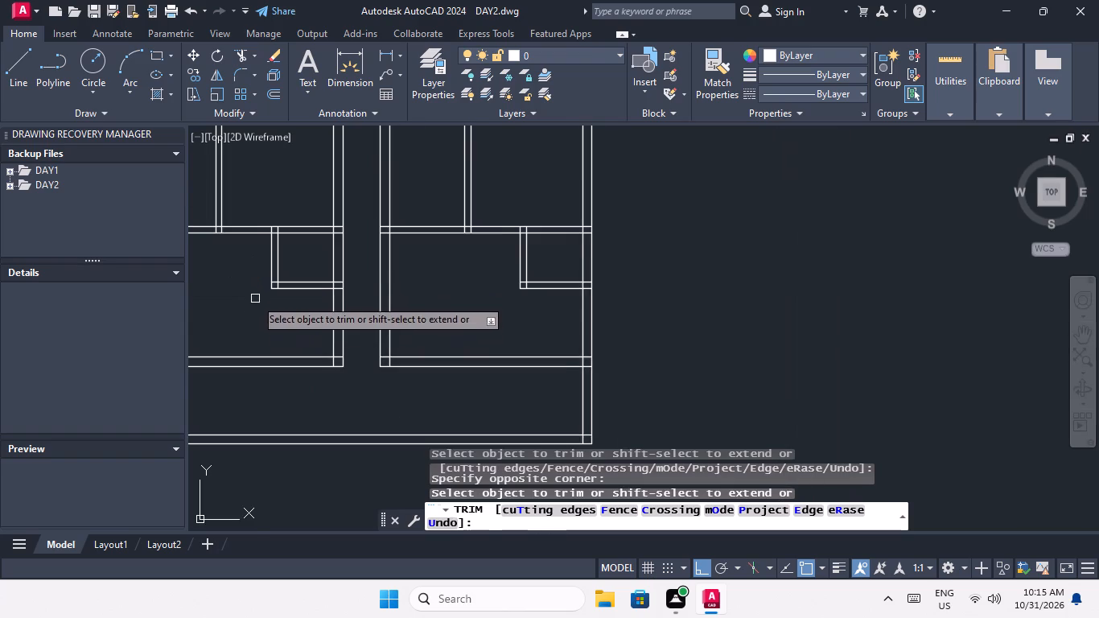
middle_drag(259, 315, 264, 330)
middle_drag(268, 346, 271, 357)
scroll(265, 340, down, 2)
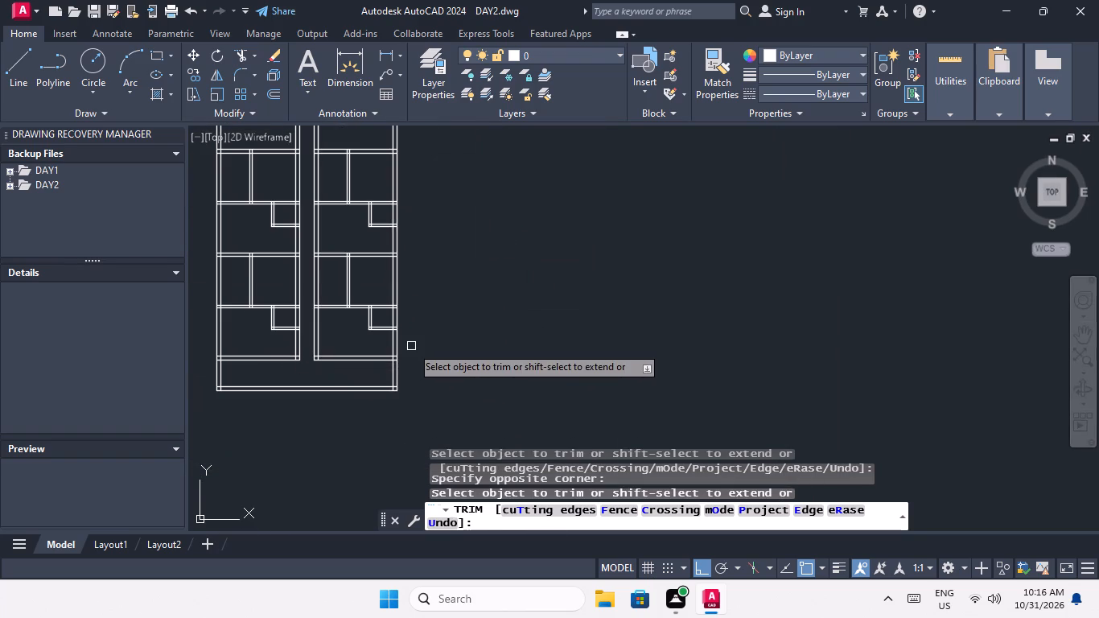
key(Escape)
key(Escape)
key(Escape)
key(Escape)
key(Escape)
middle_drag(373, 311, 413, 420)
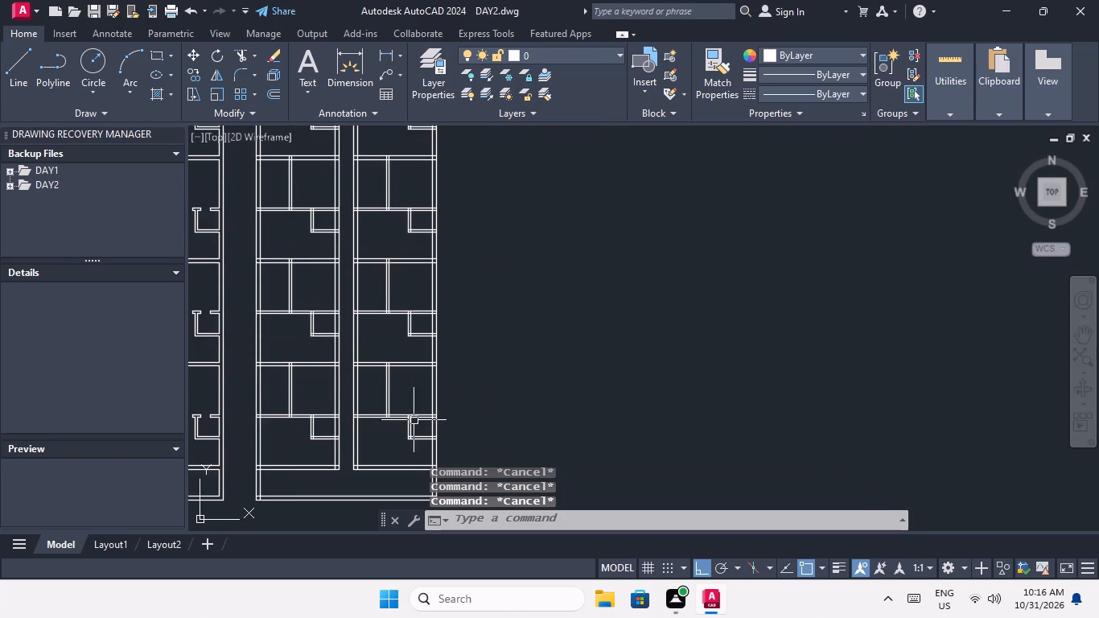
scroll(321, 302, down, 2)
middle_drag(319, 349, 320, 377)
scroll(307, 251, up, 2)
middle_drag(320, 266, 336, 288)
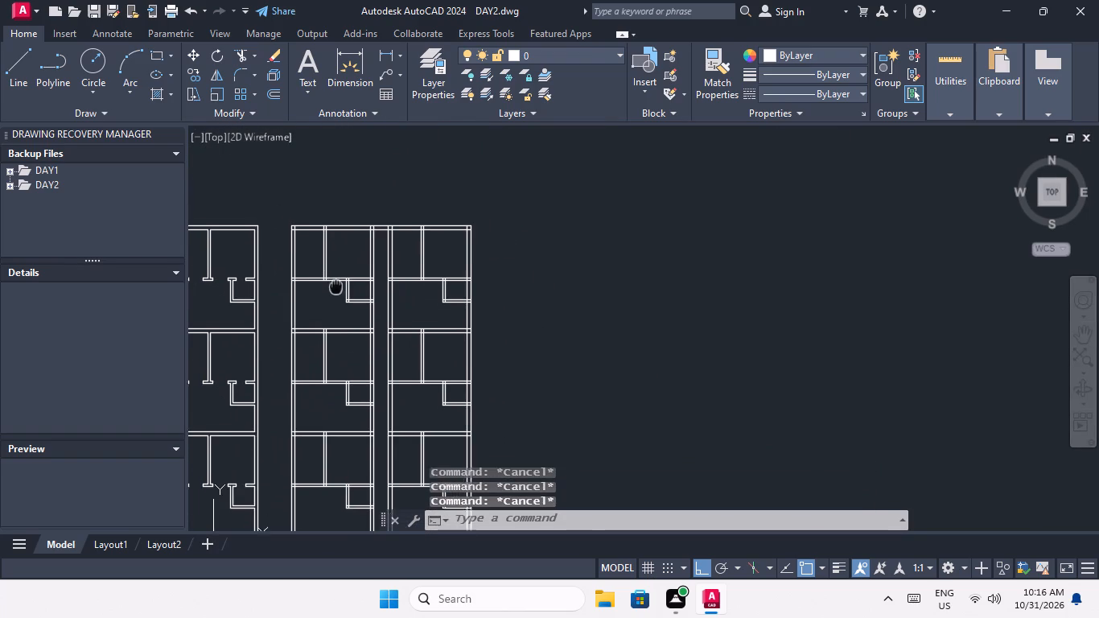
Offset the left line of the top room's vertical partition 1' to its left, on the corridor's left side of the fifth plan.
middle_drag(336, 288, 344, 297)
key(o)
key(Return)
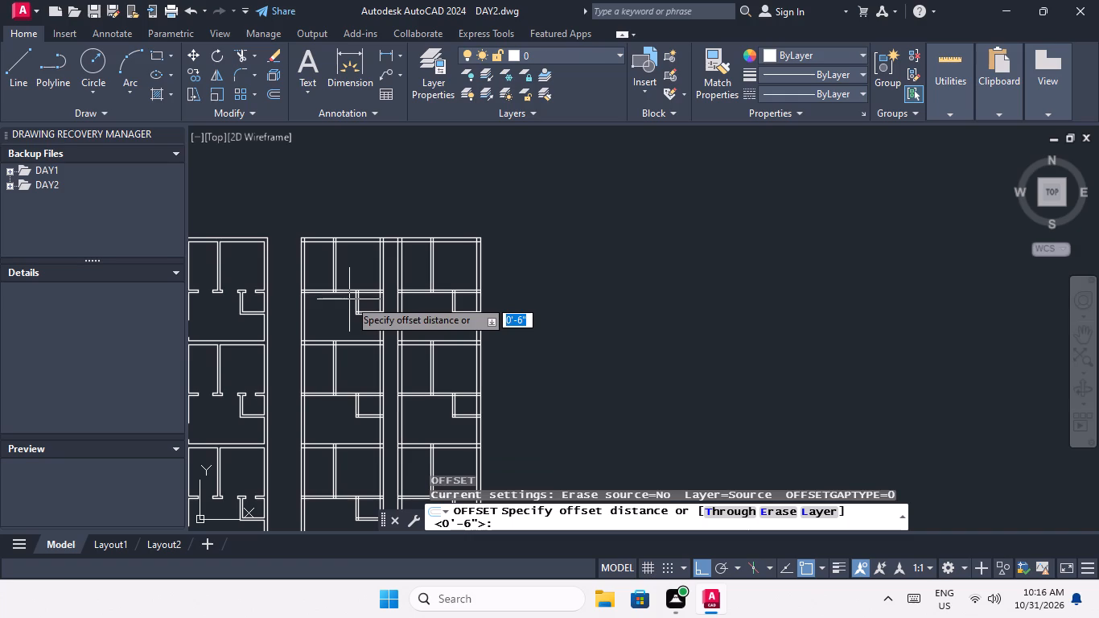
key(1)
key(apostrophe)
key(Return)
scroll(311, 276, up, 1)
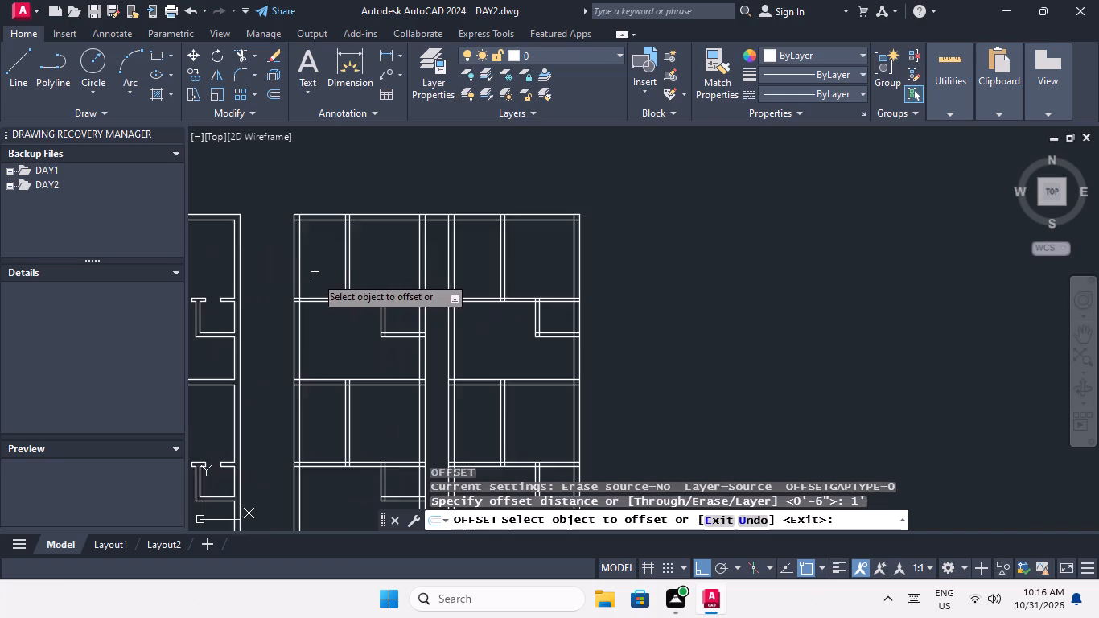
scroll(315, 276, up, 3)
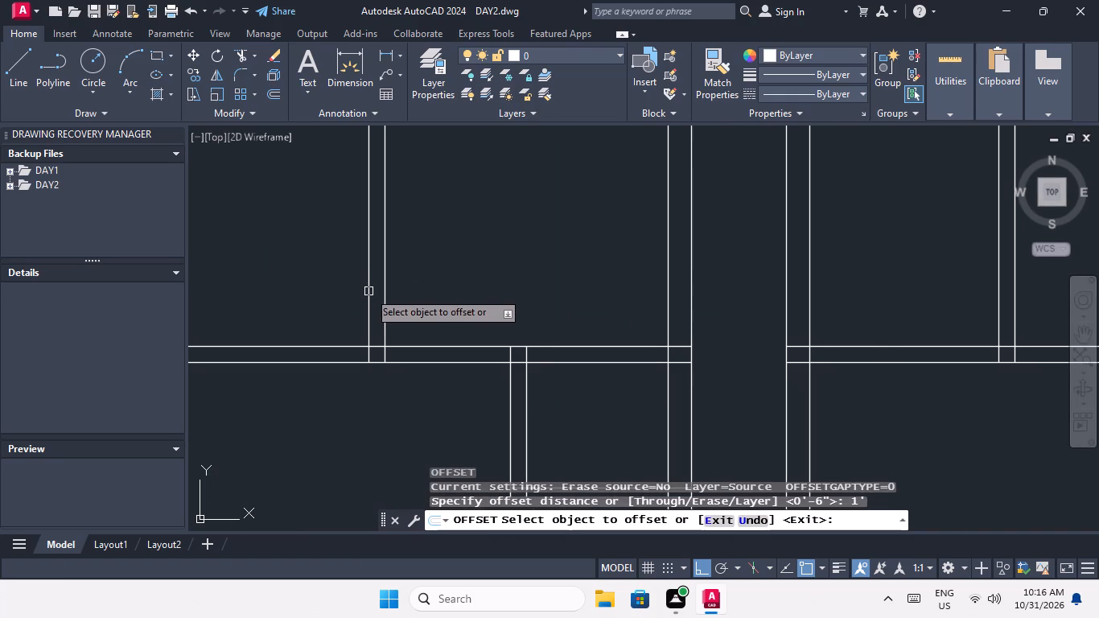
drag(368, 291, 343, 311)
click(313, 324)
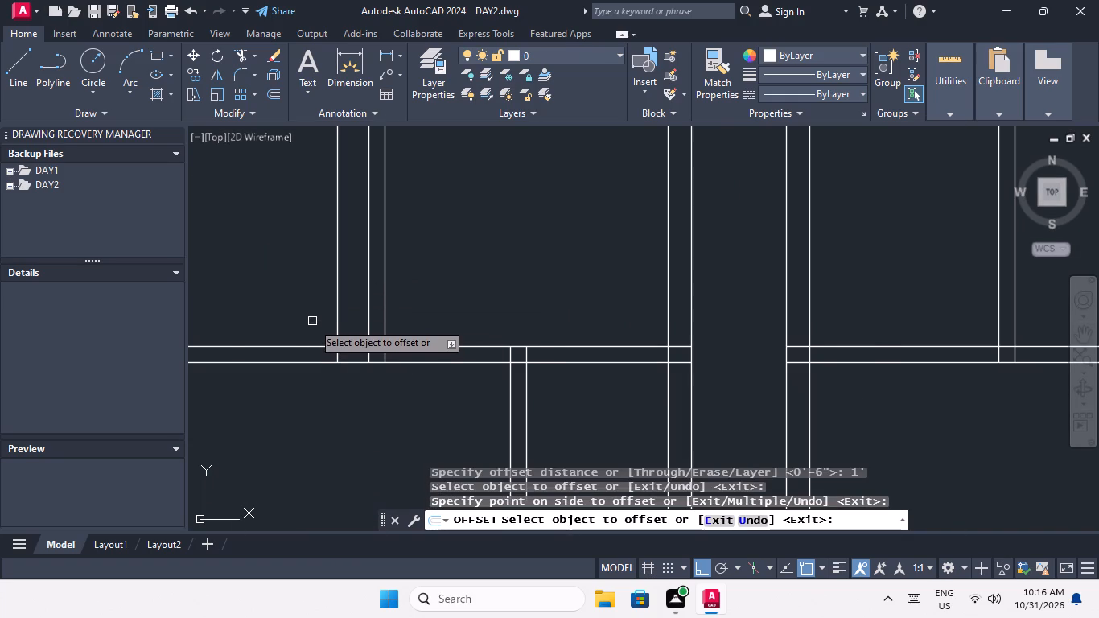
Offset the left partition line 1' to its left in the second room from the top, on the corridor's left side.
scroll(314, 315, down, 4)
scroll(309, 420, up, 1)
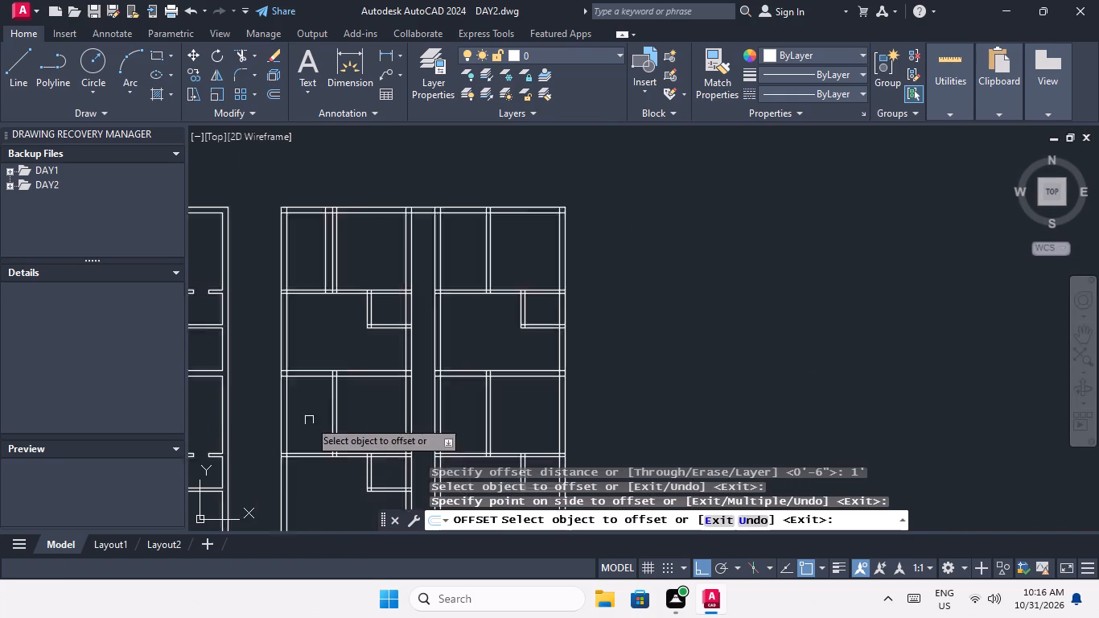
scroll(309, 419, up, 2)
drag(367, 426, 355, 431)
drag(303, 448, 306, 439)
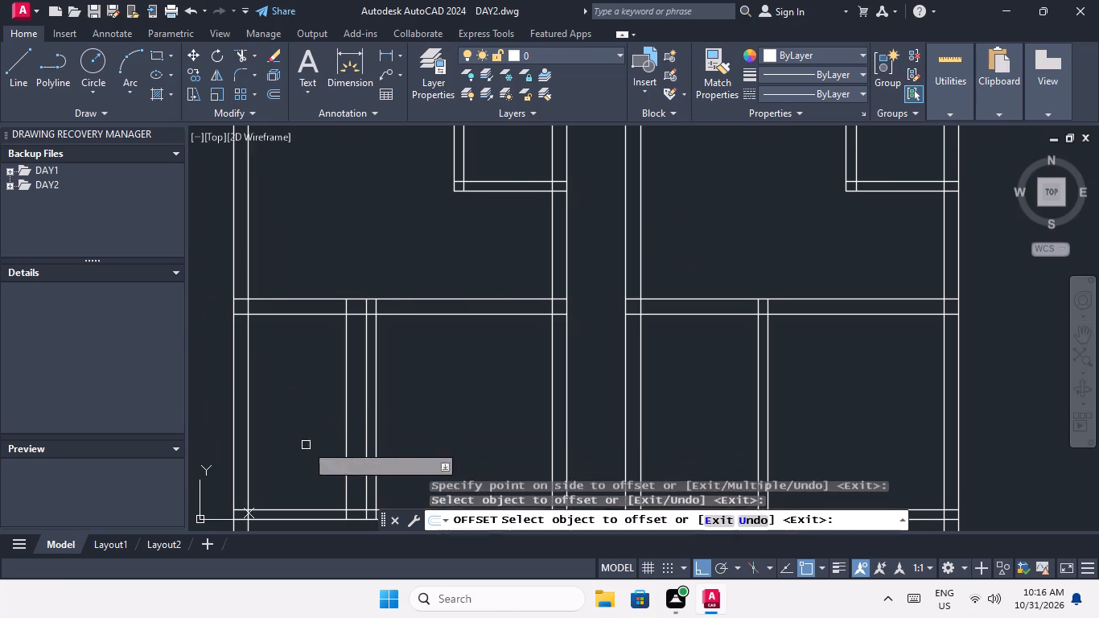
drag(306, 439, 306, 433)
Offset the left partition lines 1' to their left in the two lower partitioned rooms on the corridor's left side.
scroll(302, 348, down, 3)
middle_drag(300, 410, 306, 275)
scroll(321, 325, up, 2)
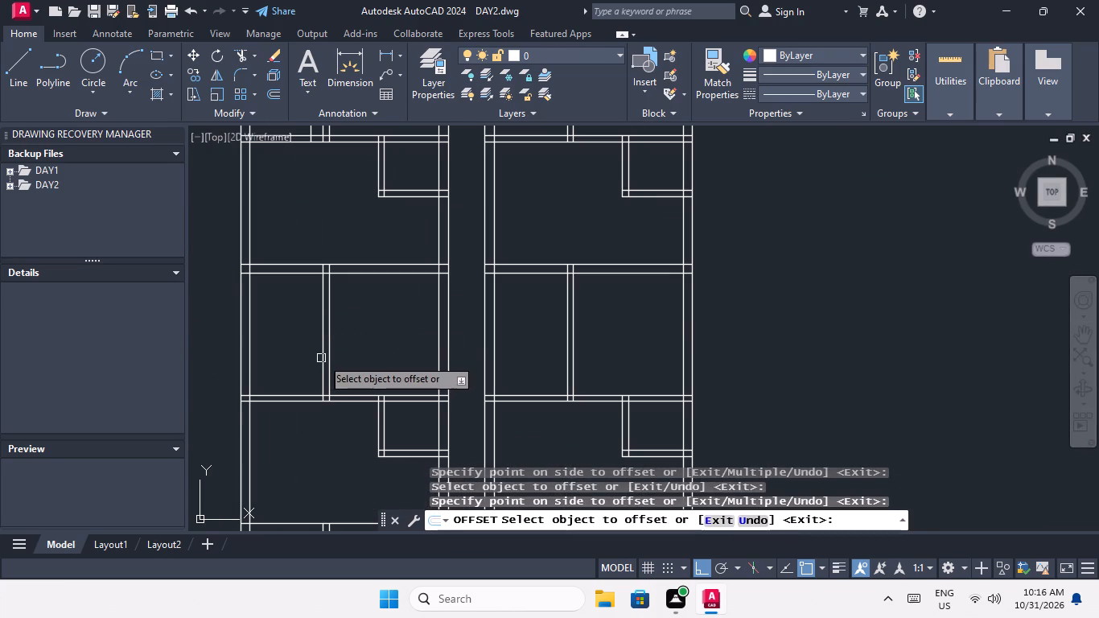
drag(322, 357, 292, 373)
click(261, 381)
scroll(272, 324, down, 2)
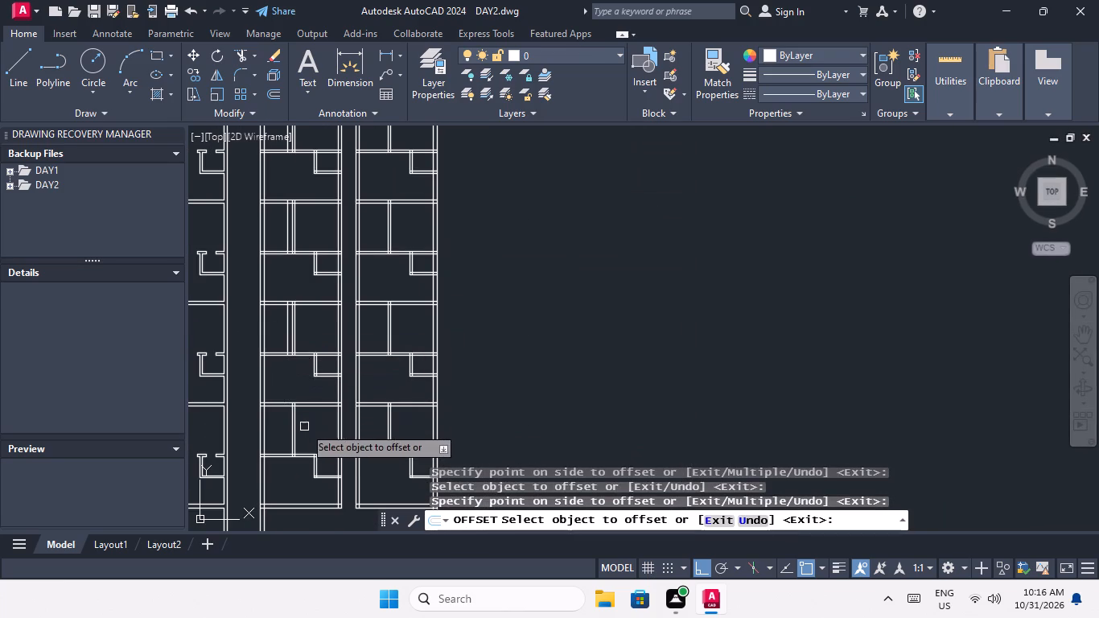
middle_drag(303, 426, 306, 323)
scroll(290, 335, up, 3)
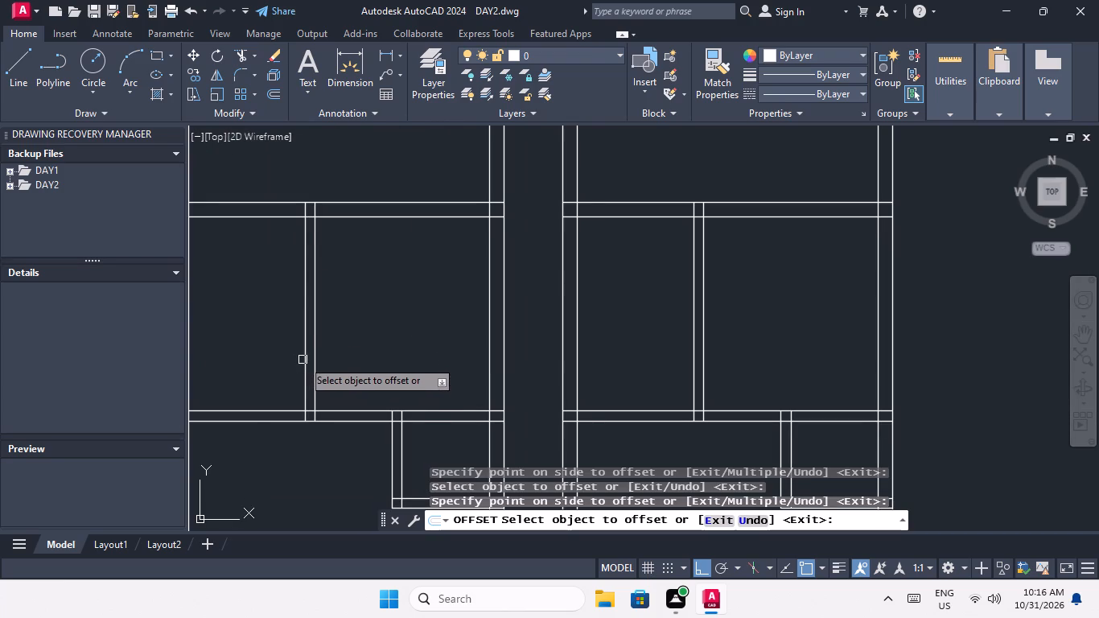
drag(303, 360, 286, 372)
click(252, 389)
Offset the left partition lines 1' to their left in the two lower partitioned rooms on the corridor's right side.
scroll(256, 363, down, 2)
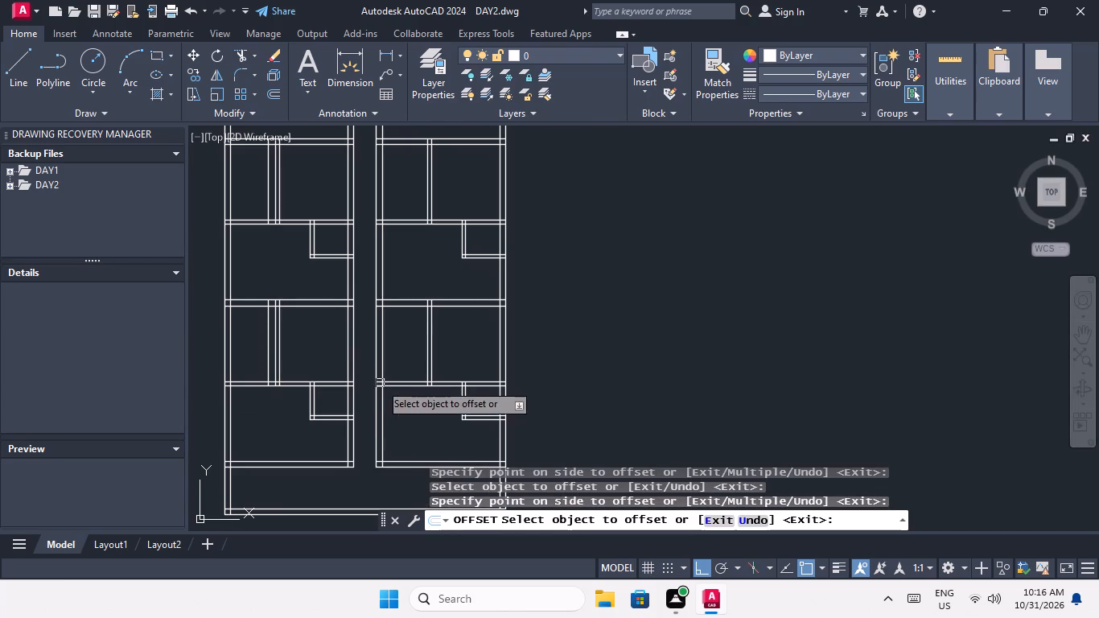
scroll(427, 383, up, 4)
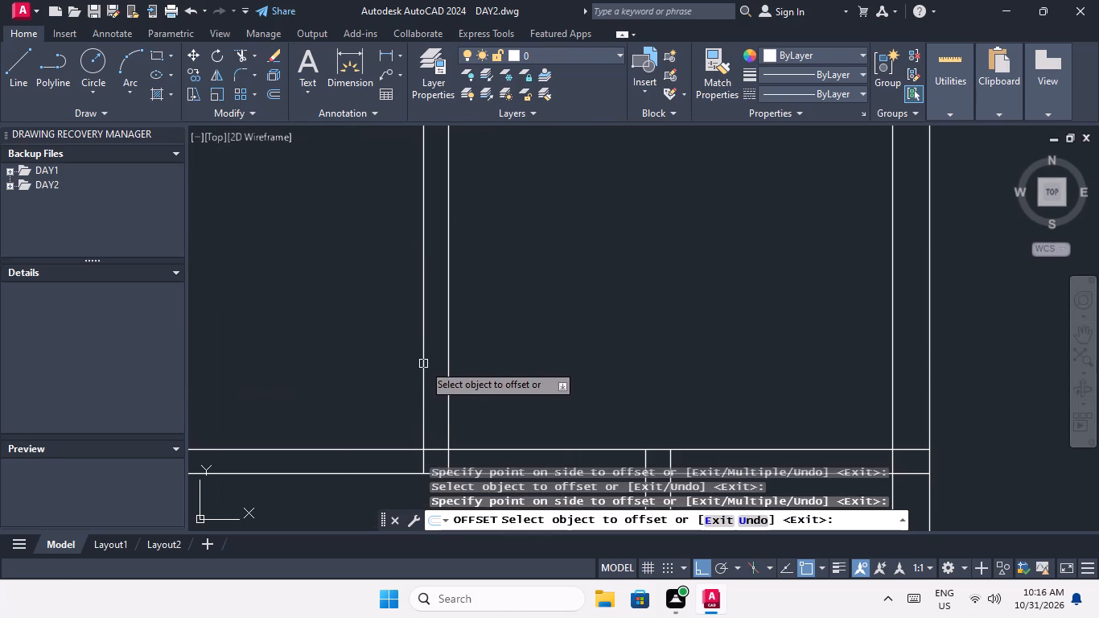
drag(423, 364, 397, 380)
click(335, 395)
scroll(340, 365, down, 4)
middle_drag(389, 336, 412, 442)
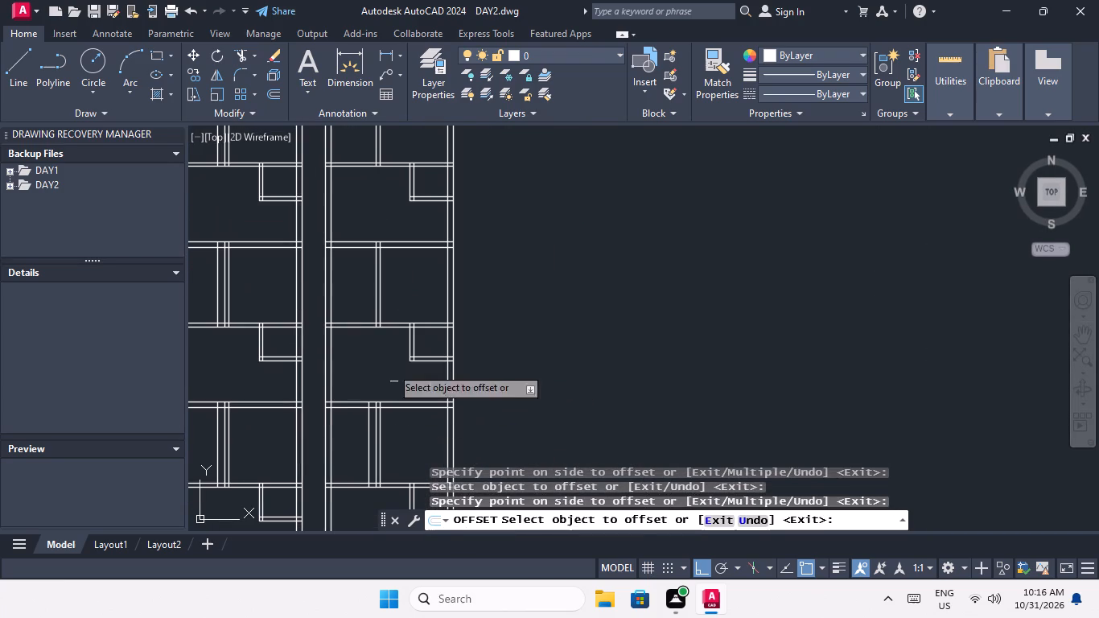
scroll(366, 299, up, 2)
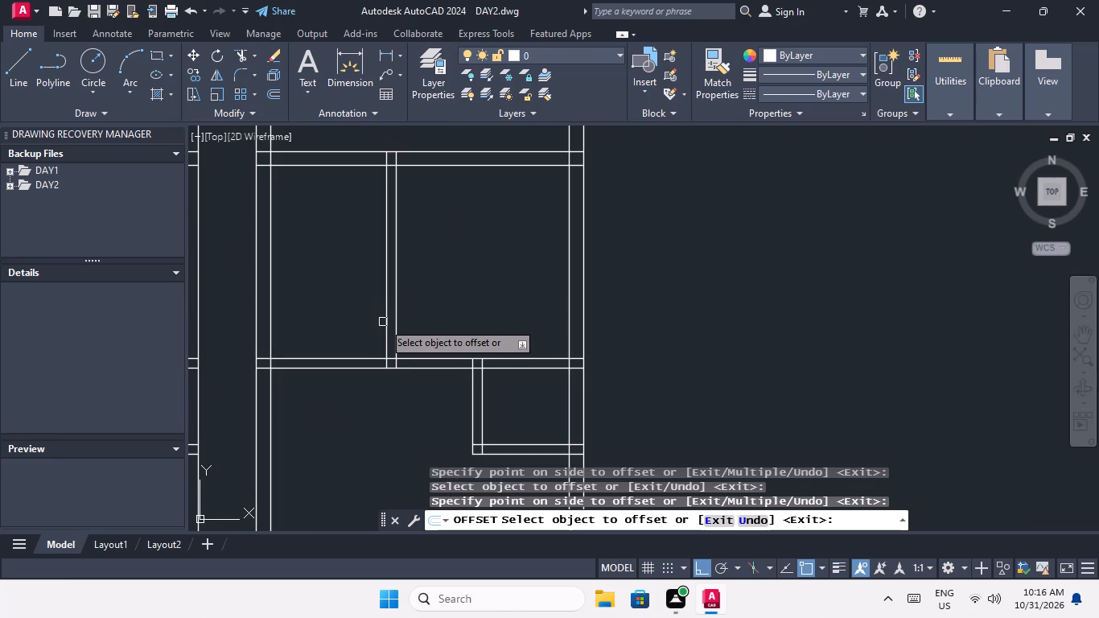
drag(385, 319, 358, 335)
click(296, 361)
Offset the left partition line 1' to its left in the second room from the top, on the corridor's right side.
scroll(303, 351, down, 3)
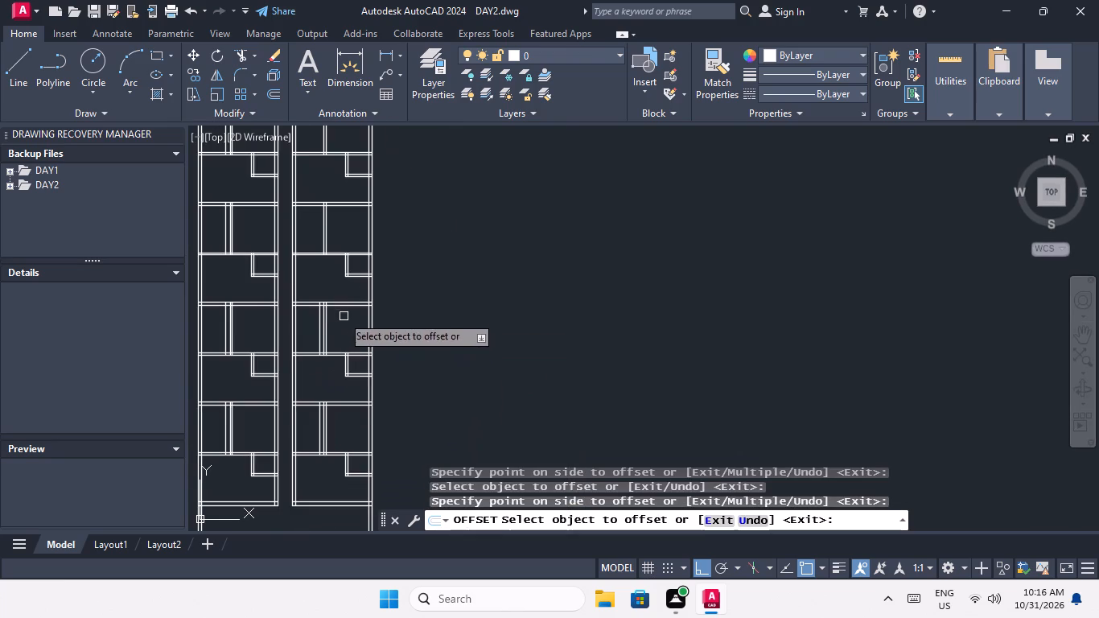
middle_drag(341, 319, 369, 436)
scroll(351, 352, up, 3)
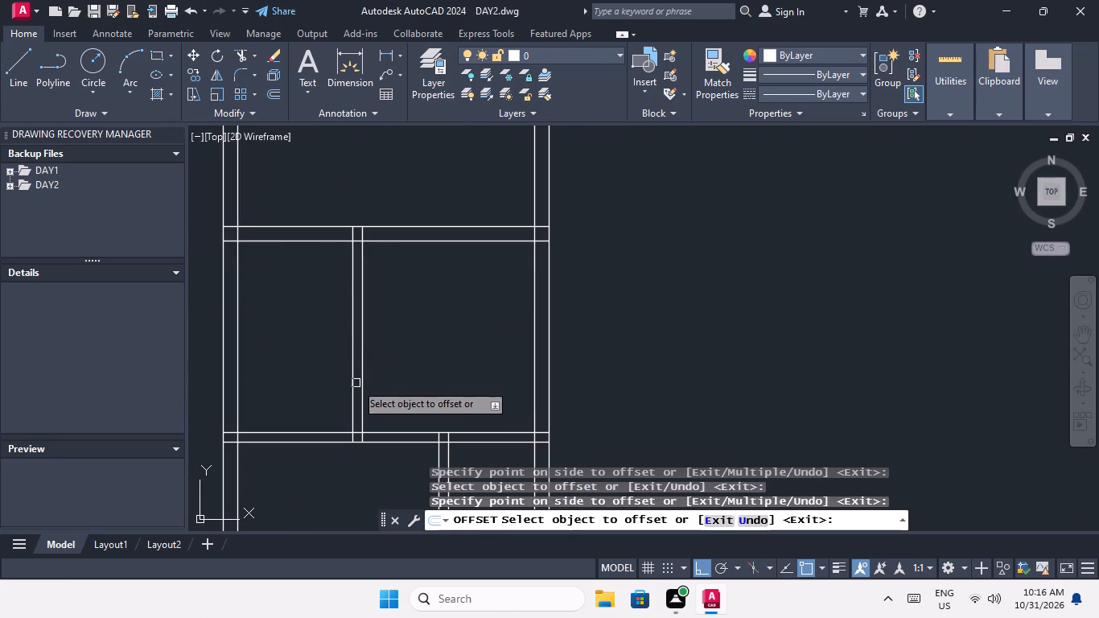
drag(352, 383, 329, 397)
click(283, 414)
Offset the top room's left partition line 1' to its left on the corridor's right side, and end the offsetting.
scroll(290, 391, down, 2)
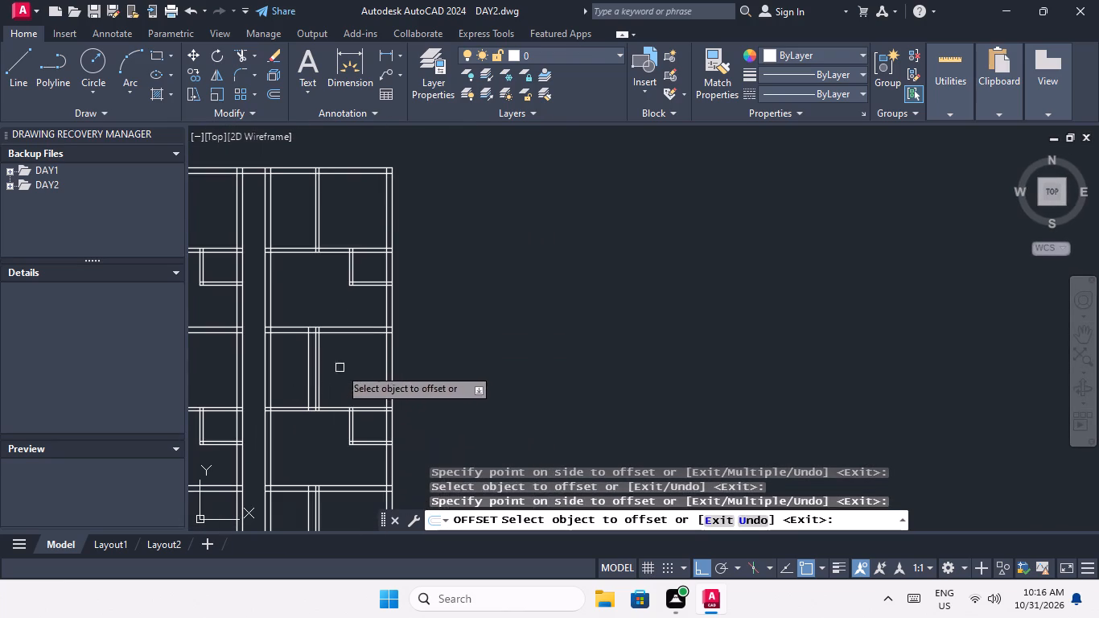
middle_drag(340, 373, 361, 512)
scroll(327, 373, up, 3)
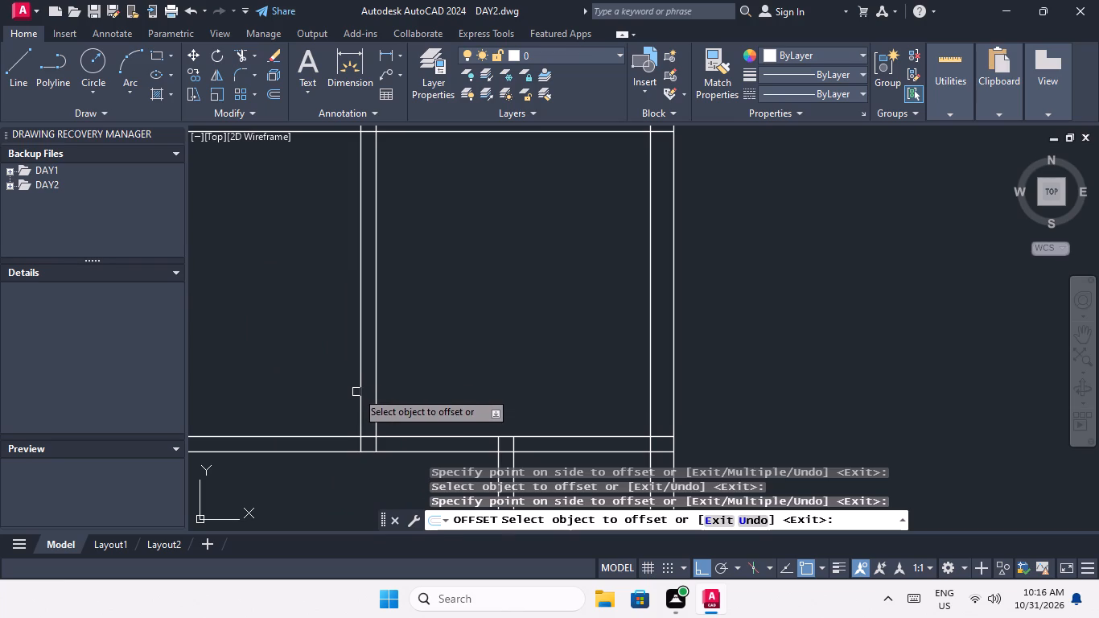
drag(359, 389, 347, 399)
click(307, 418)
scroll(303, 389, down, 3)
middle_drag(356, 377, 410, 376)
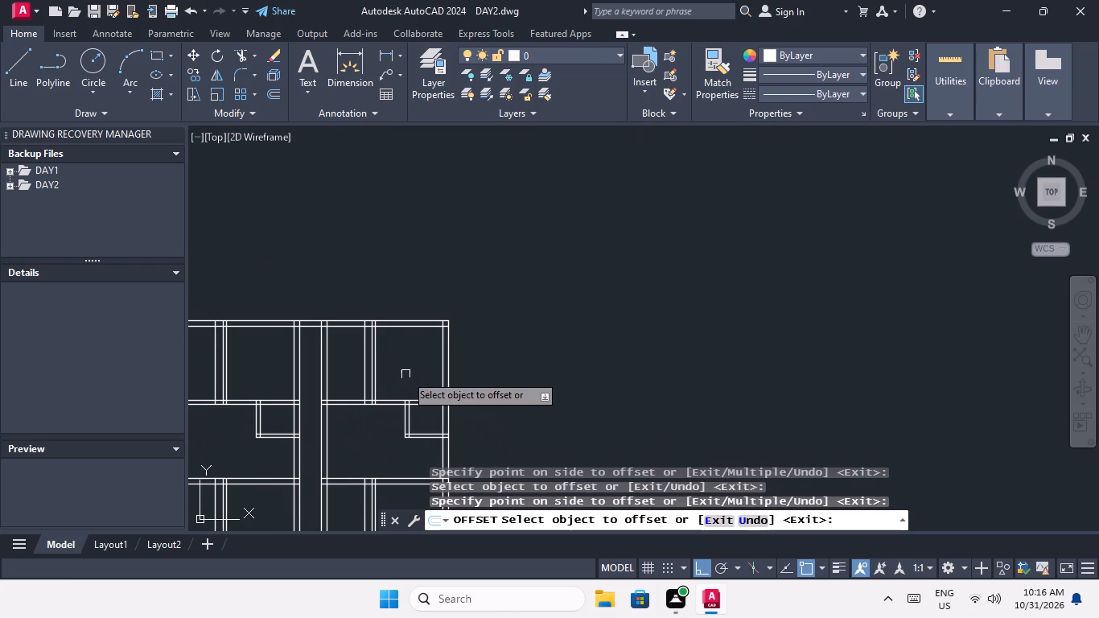
key(Escape)
key(Escape)
key(Escape)
key(Escape)
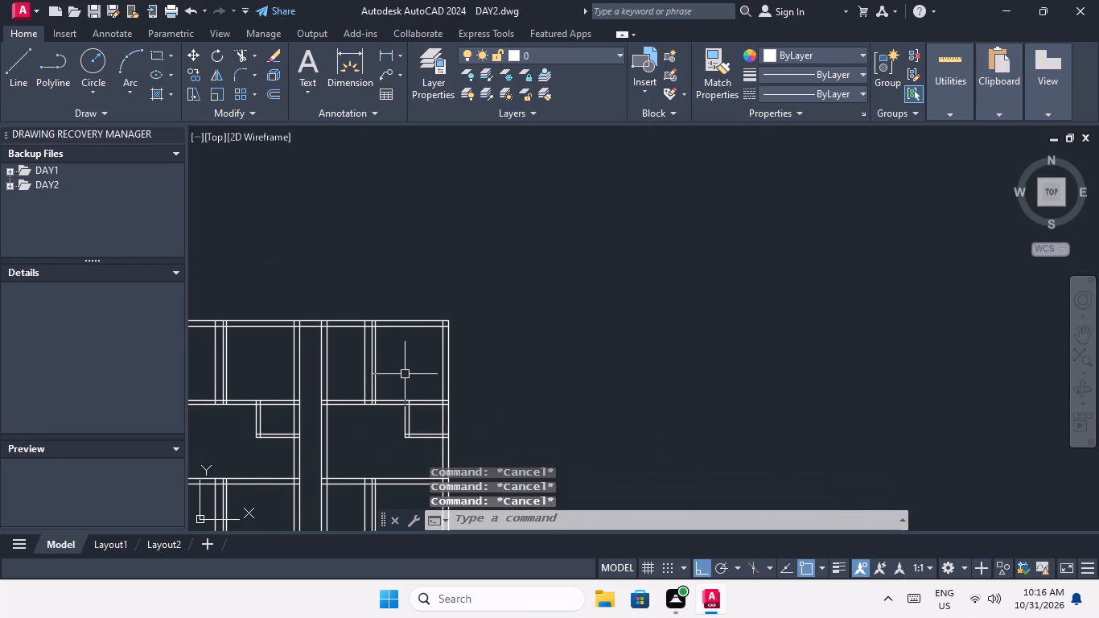
Offset the 1' offset lines in the top rooms on both sides of the corridor a further 3' to the left.
key(o)
key(Return)
key(3)
key(apostrophe)
key(Return)
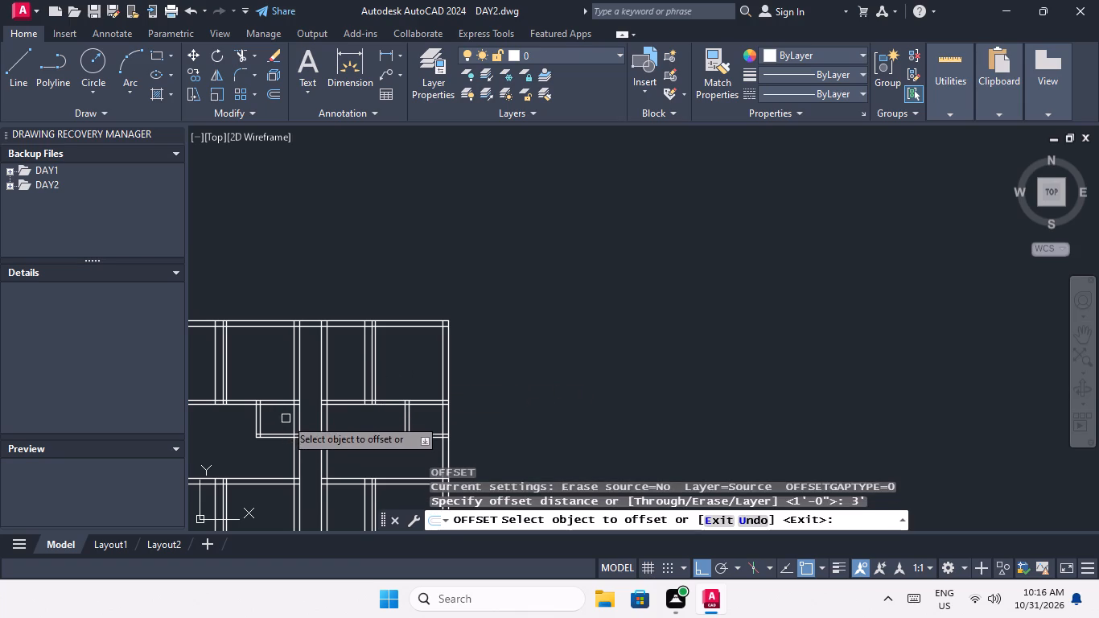
middle_drag(290, 418, 418, 396)
middle_drag(490, 385, 549, 379)
scroll(397, 368, up, 3)
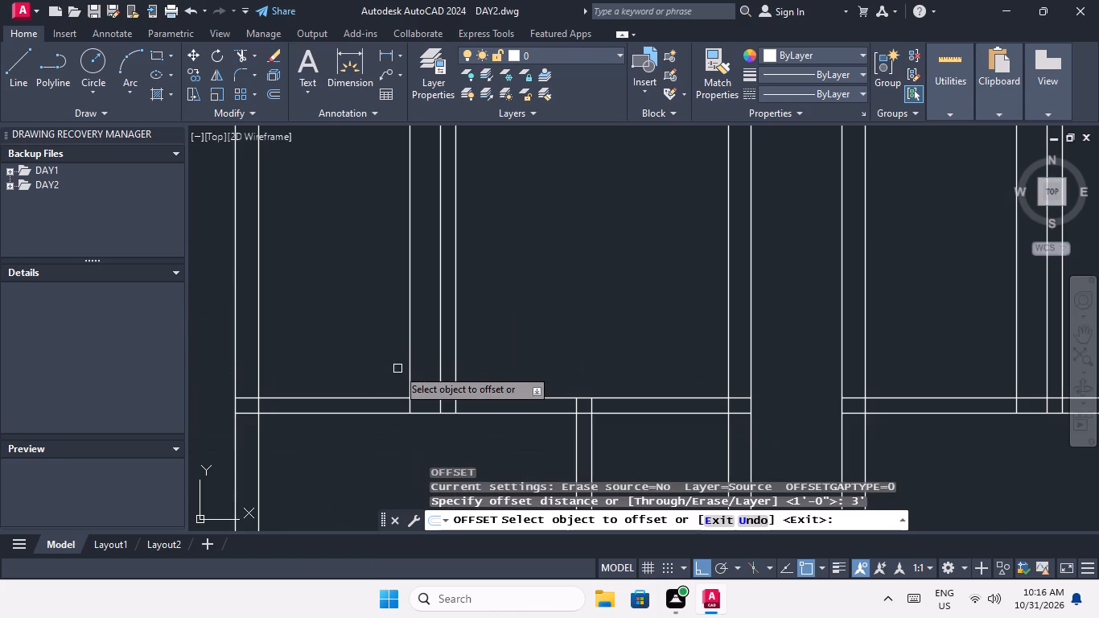
drag(407, 357, 398, 366)
click(315, 394)
scroll(325, 365, down, 3)
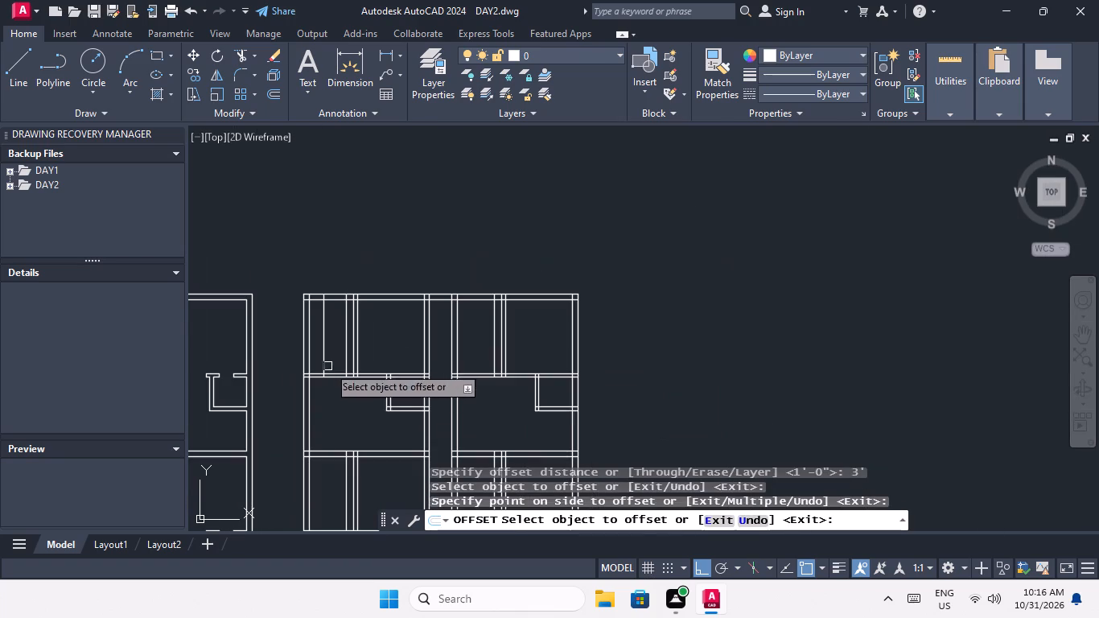
scroll(486, 367, up, 3)
drag(515, 365, 499, 377)
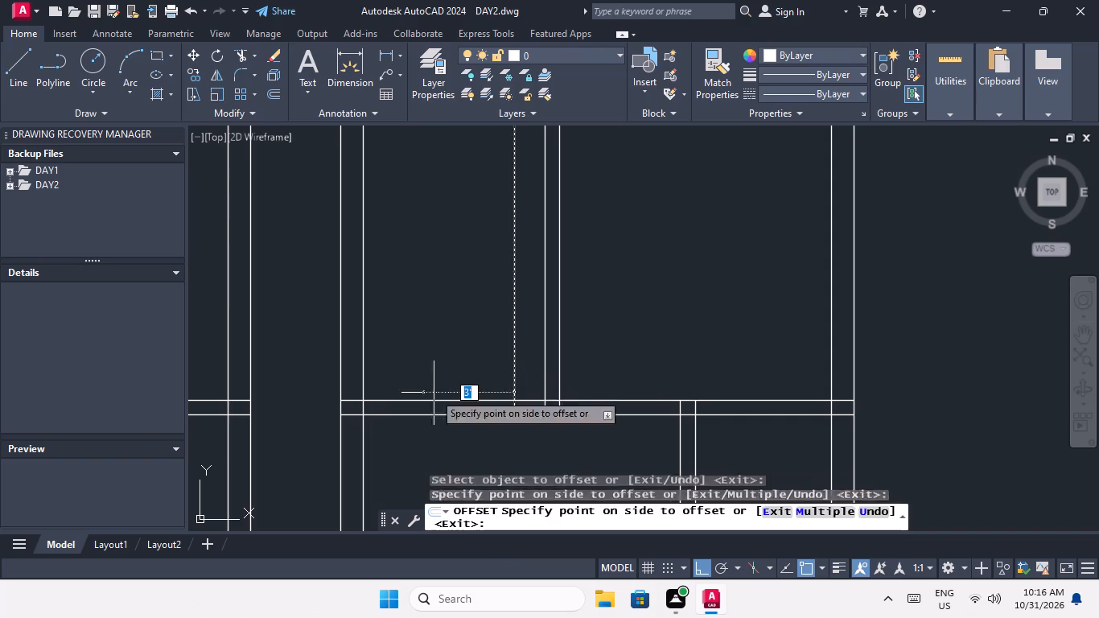
click(379, 395)
Offset the 1' offset lines in the second-row rooms on both sides of the corridor 3' to the left.
scroll(430, 360, down, 3)
middle_drag(450, 414, 446, 327)
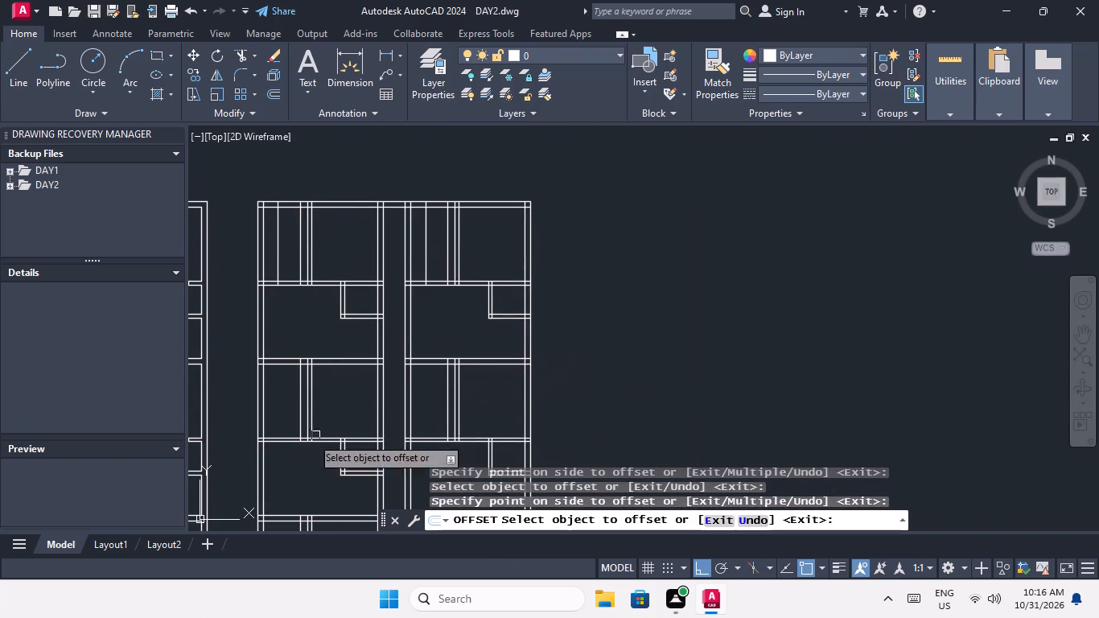
scroll(284, 451, up, 2)
drag(321, 389, 313, 396)
click(266, 414)
scroll(266, 414, down, 1)
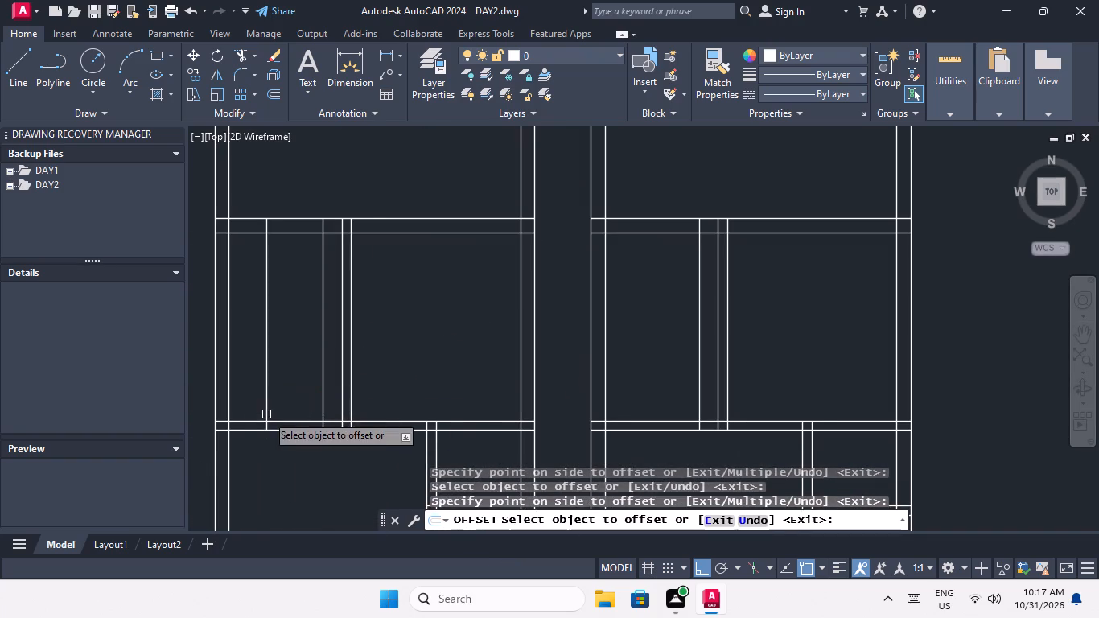
scroll(266, 414, down, 1)
scroll(437, 409, up, 2)
drag(427, 406, 409, 417)
click(369, 429)
Offset the 1' offset lines in the third-row rooms on both sides of the corridor 3' to the left.
scroll(363, 373, down, 4)
middle_drag(371, 413, 398, 345)
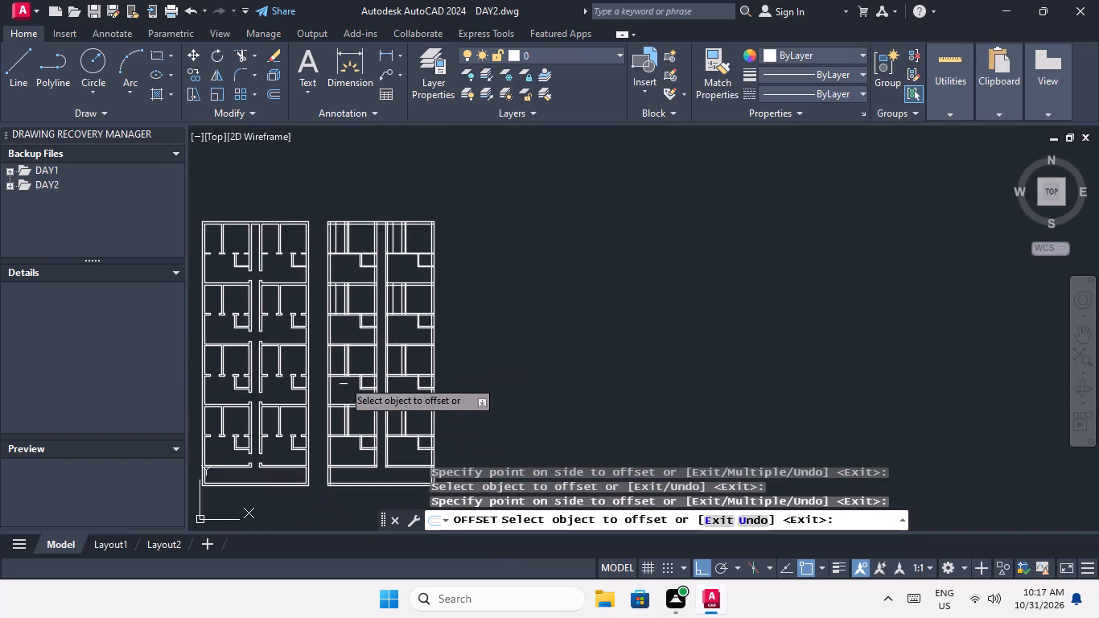
scroll(336, 382, up, 4)
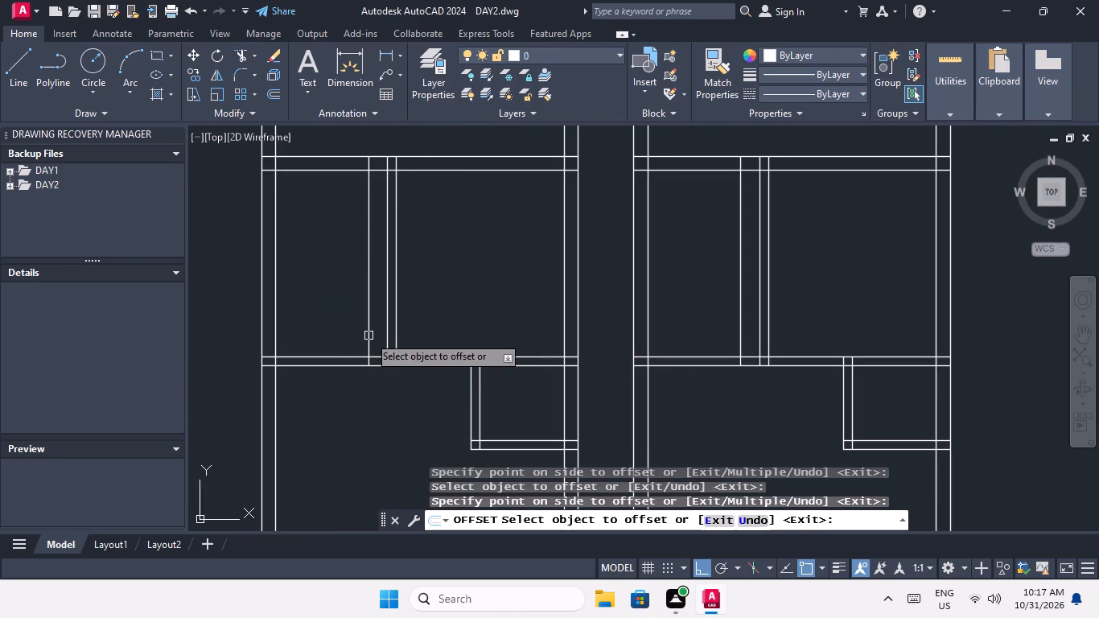
drag(368, 336, 351, 347)
click(314, 365)
scroll(314, 365, down, 3)
scroll(413, 357, up, 1)
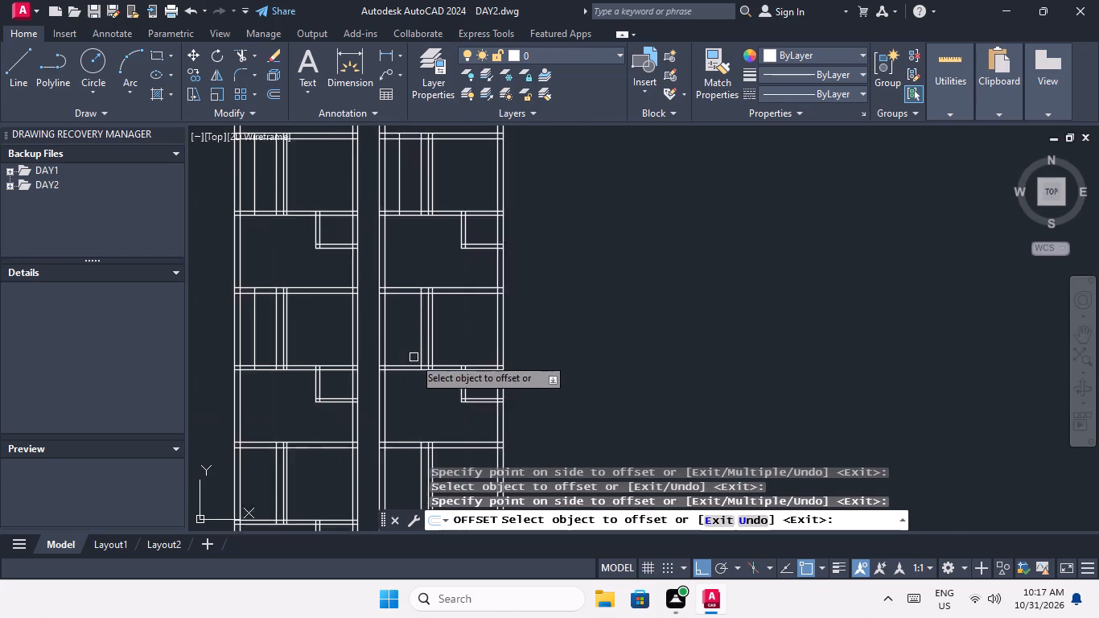
scroll(414, 357, up, 1)
drag(424, 360, 416, 364)
click(382, 380)
Offset the 1' offset lines in the lowest partitioned rooms on both sides of the corridor 3' to the left, and end offsetting.
scroll(387, 363, down, 2)
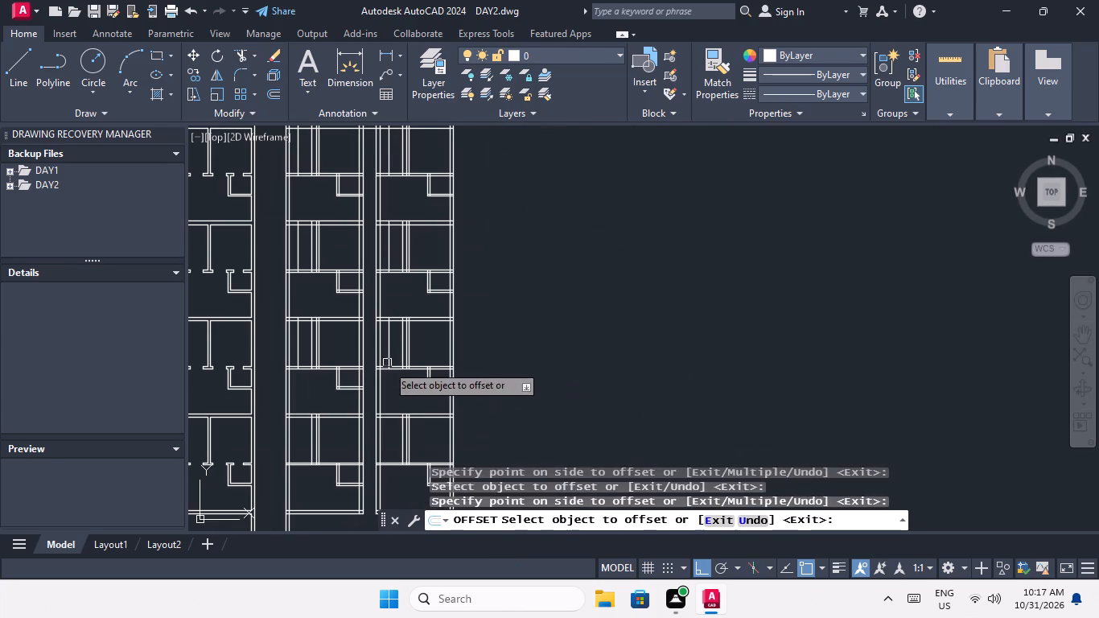
scroll(403, 483, up, 2)
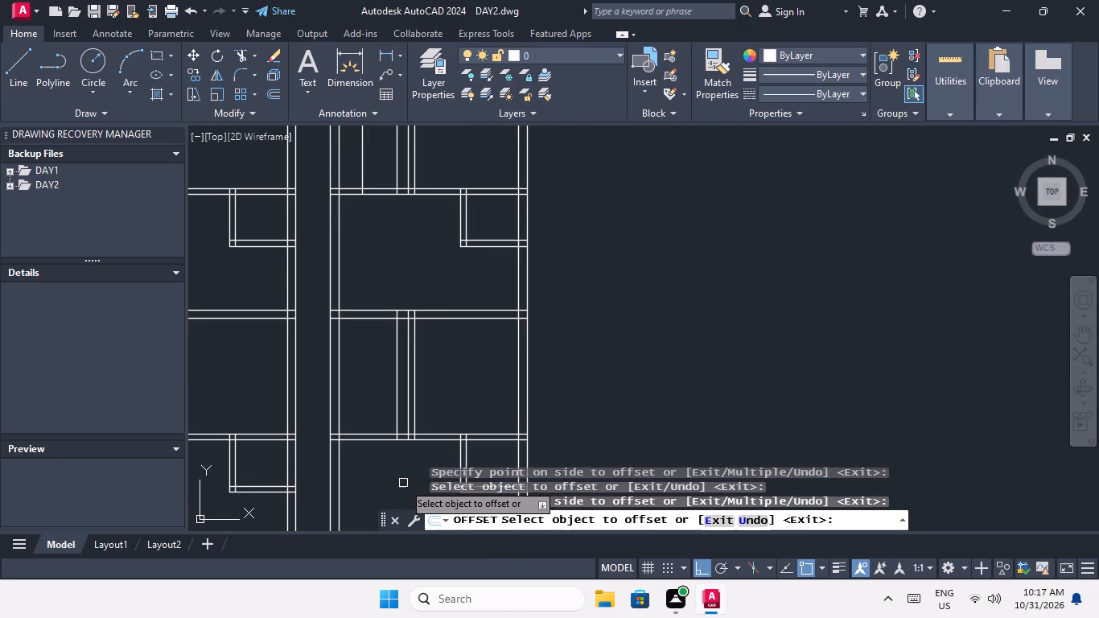
click(396, 417)
click(335, 442)
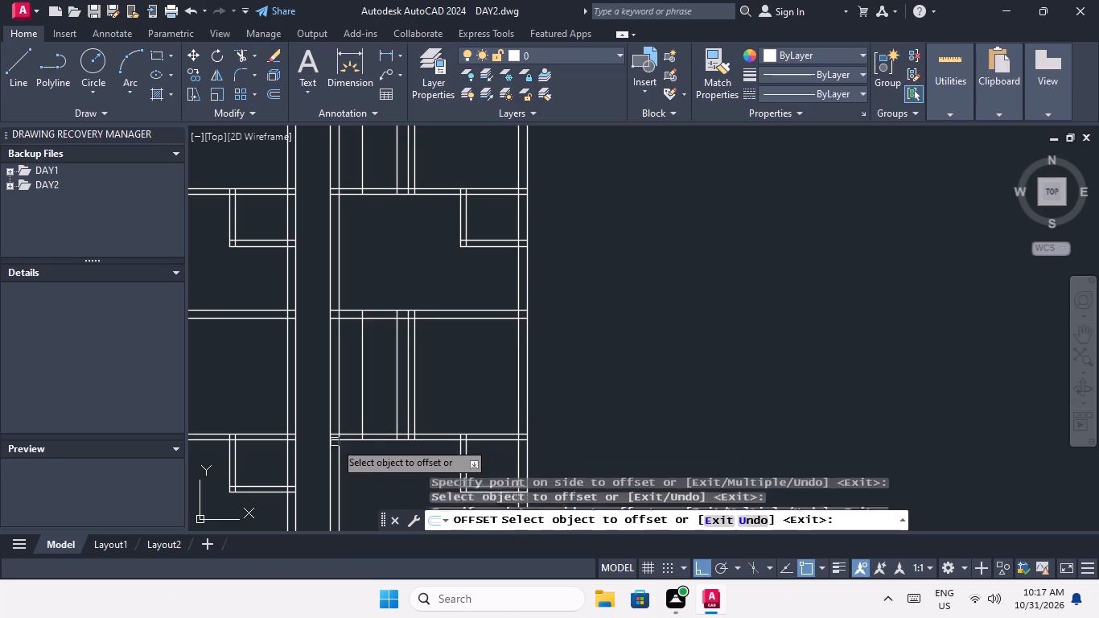
scroll(350, 447, down, 2)
middle_drag(291, 469, 381, 468)
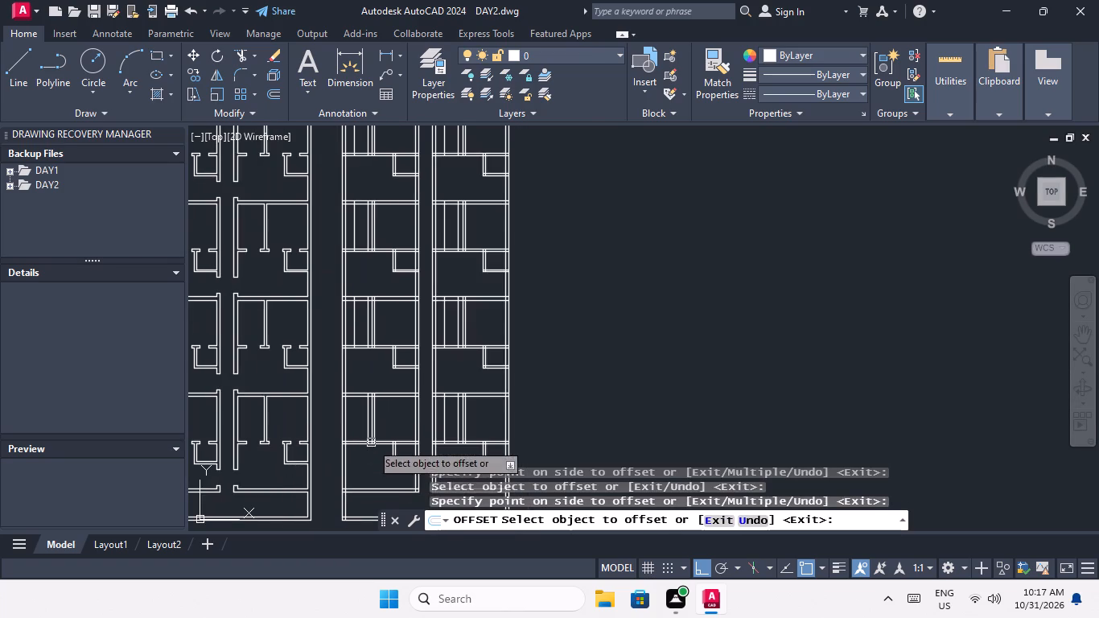
scroll(371, 443, up, 3)
drag(349, 426, 323, 440)
click(295, 455)
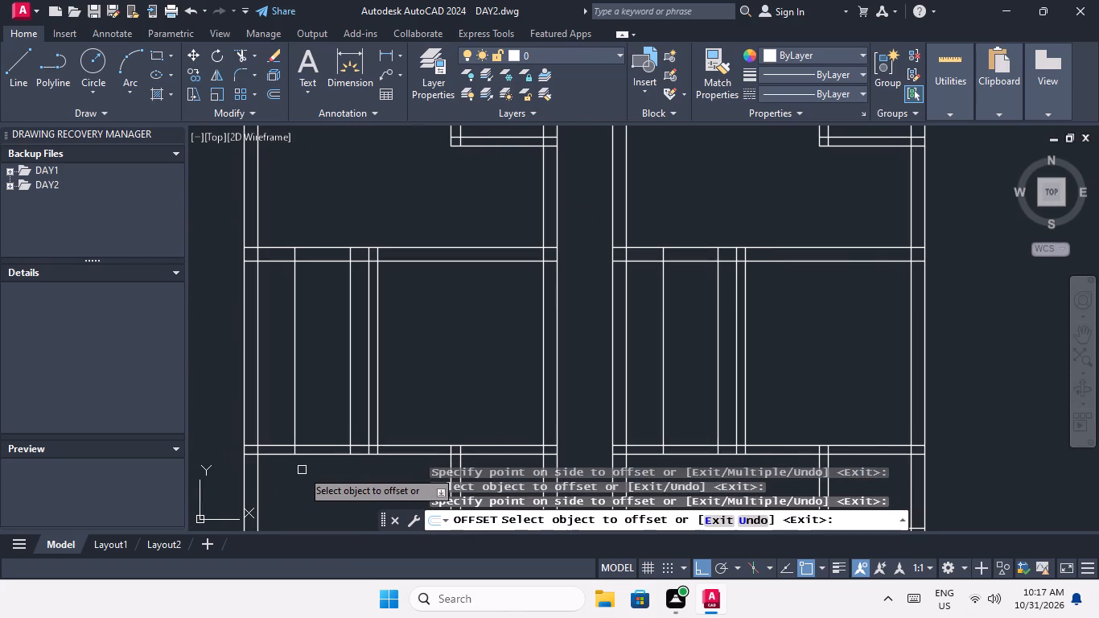
key(Escape)
key(Escape)
scroll(315, 412, down, 3)
middle_drag(323, 439, 328, 385)
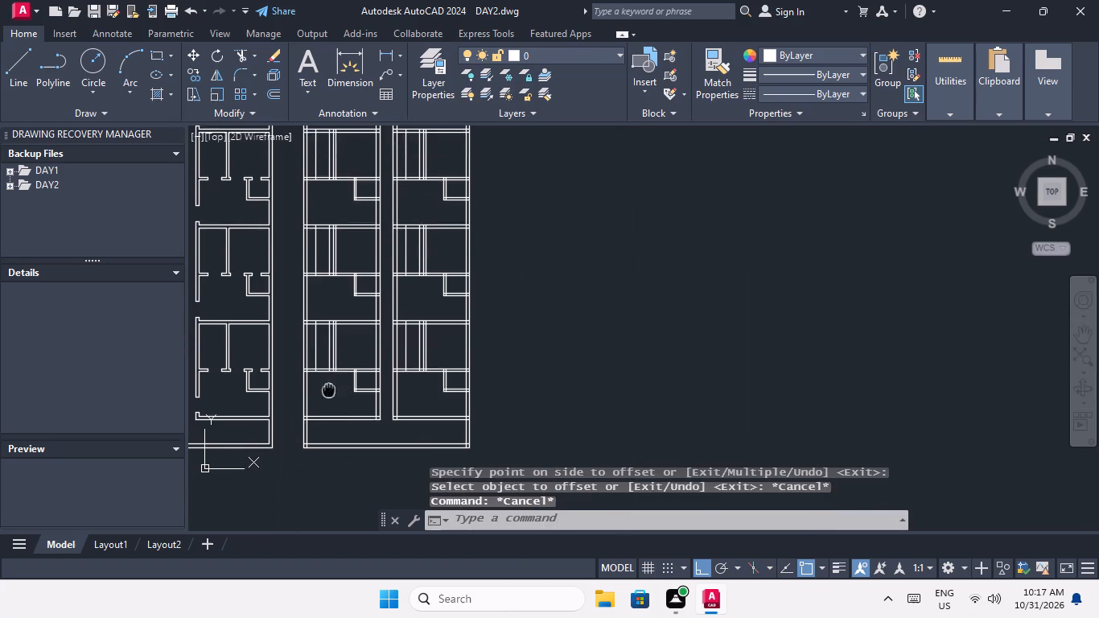
Trim the offset guide lines and the wall between them to cut the 3' opening in the lowest partitioned room left of the corridor.
middle_drag(328, 385, 328, 381)
scroll(333, 369, up, 4)
middle_drag(335, 414, 384, 405)
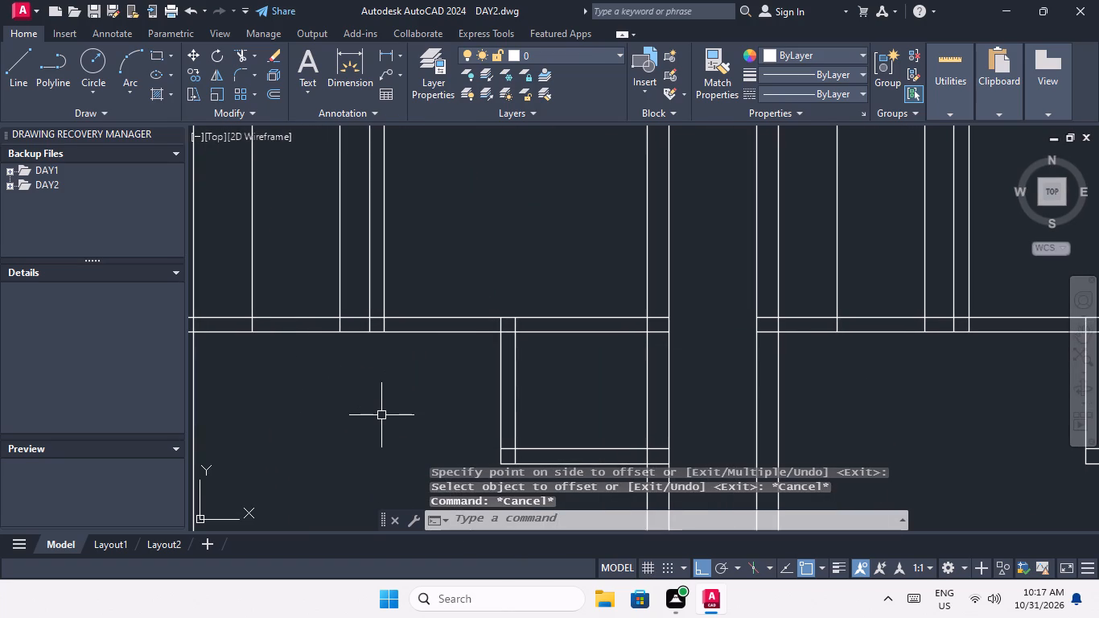
text(tr)
key(space)
key(space)
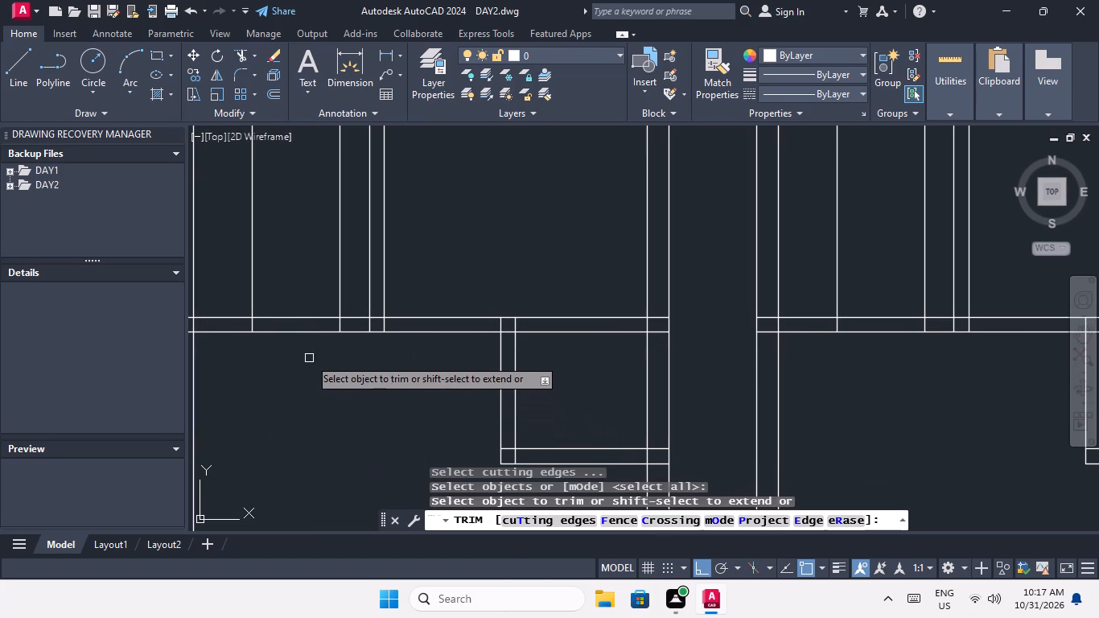
middle_drag(371, 367, 373, 345)
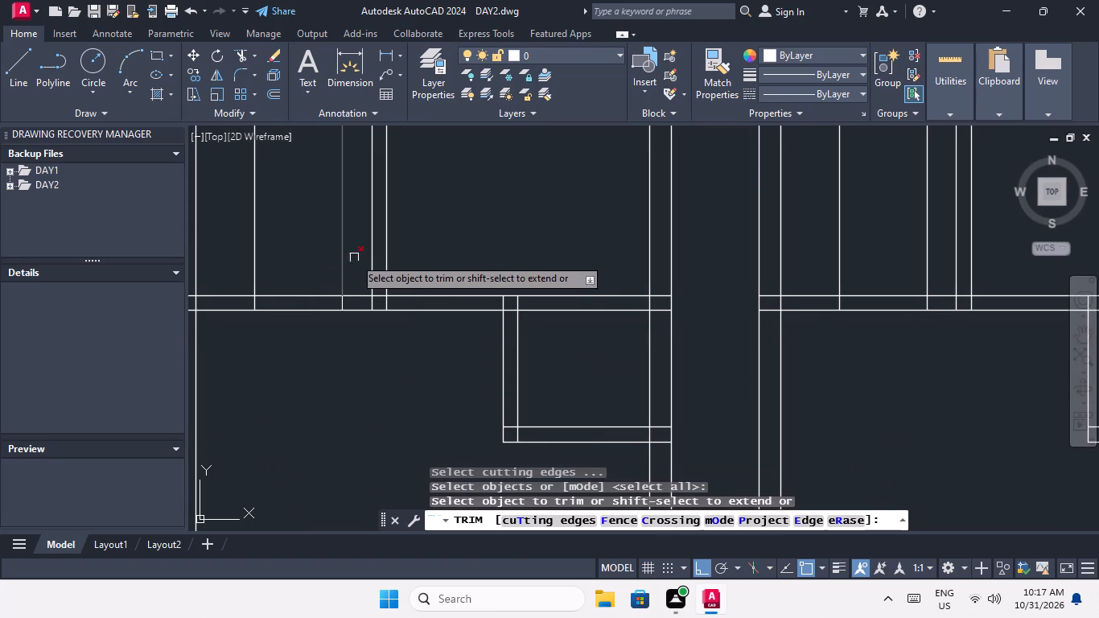
click(353, 256)
click(242, 264)
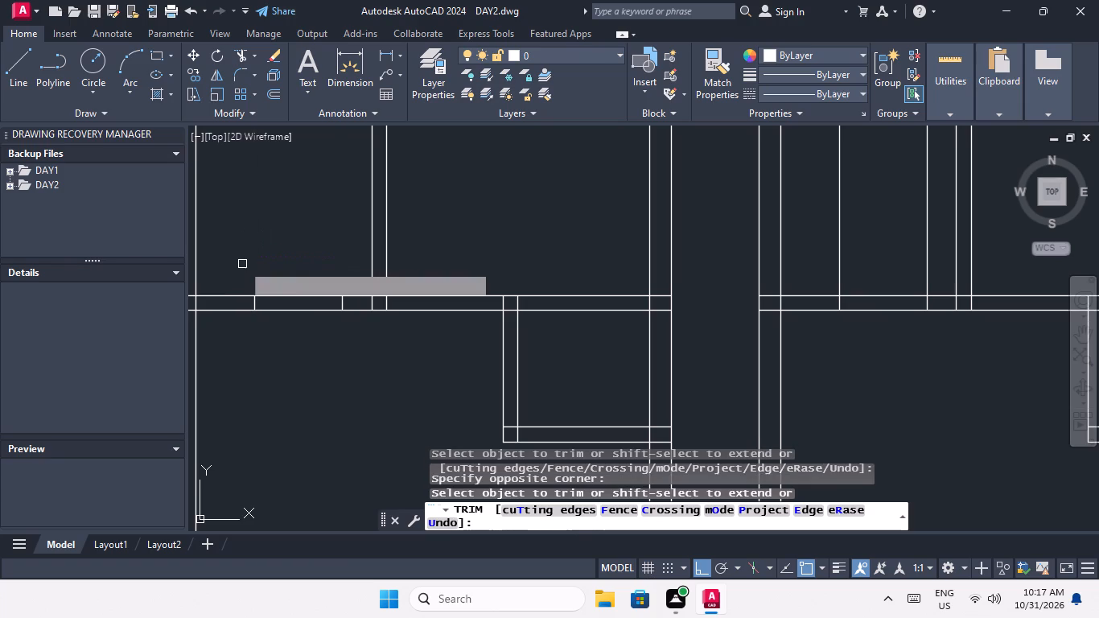
drag(318, 333, 302, 304)
click(285, 268)
Trim the guide lines and wall segment to cut the matching 3' opening in the lowest partitioned room right of the corridor.
scroll(285, 274, down, 2)
middle_drag(294, 318, 72, 315)
scroll(300, 280, up, 3)
drag(363, 238, 333, 243)
click(202, 246)
drag(331, 353, 309, 314)
click(286, 260)
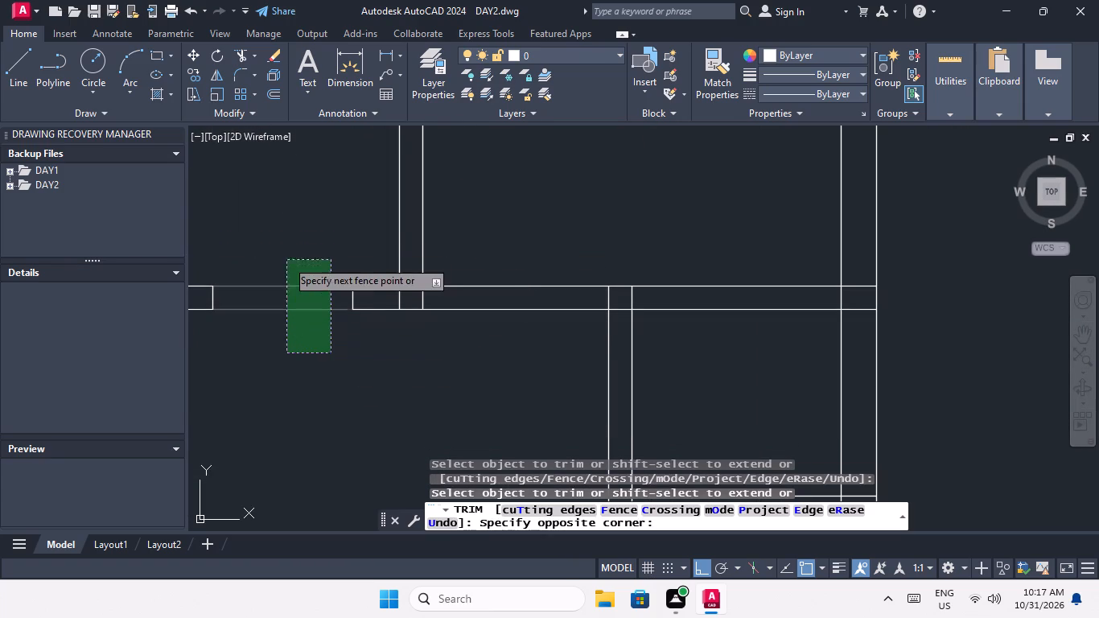
Trim the guide lines and the wall between them to form the 3' opening in the third-row room left of the corridor.
scroll(286, 264, down, 3)
middle_drag(298, 300, 360, 389)
scroll(360, 385, down, 2)
middle_drag(356, 379, 383, 422)
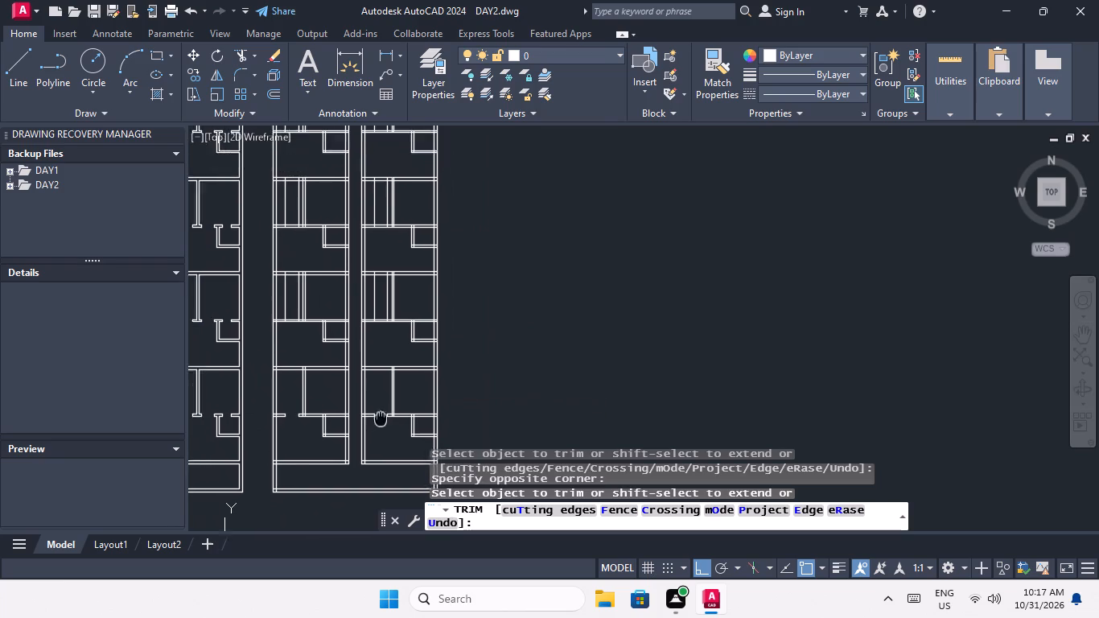
middle_drag(383, 422, 401, 464)
scroll(317, 379, up, 5)
middle_drag(311, 343, 328, 340)
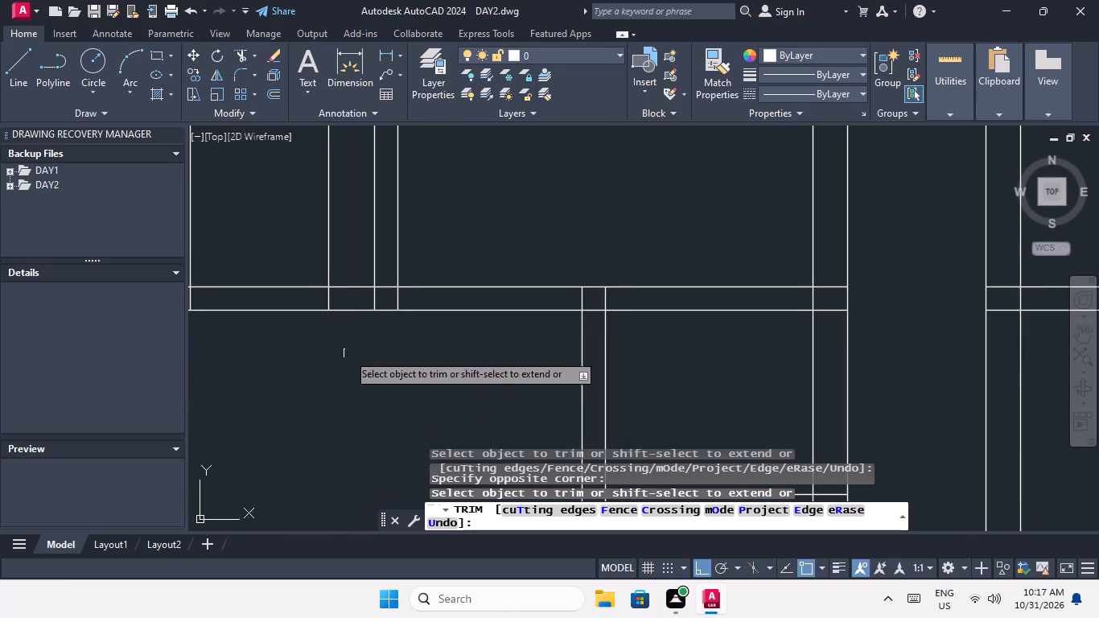
middle_drag(365, 365, 527, 356)
drag(505, 229, 504, 229)
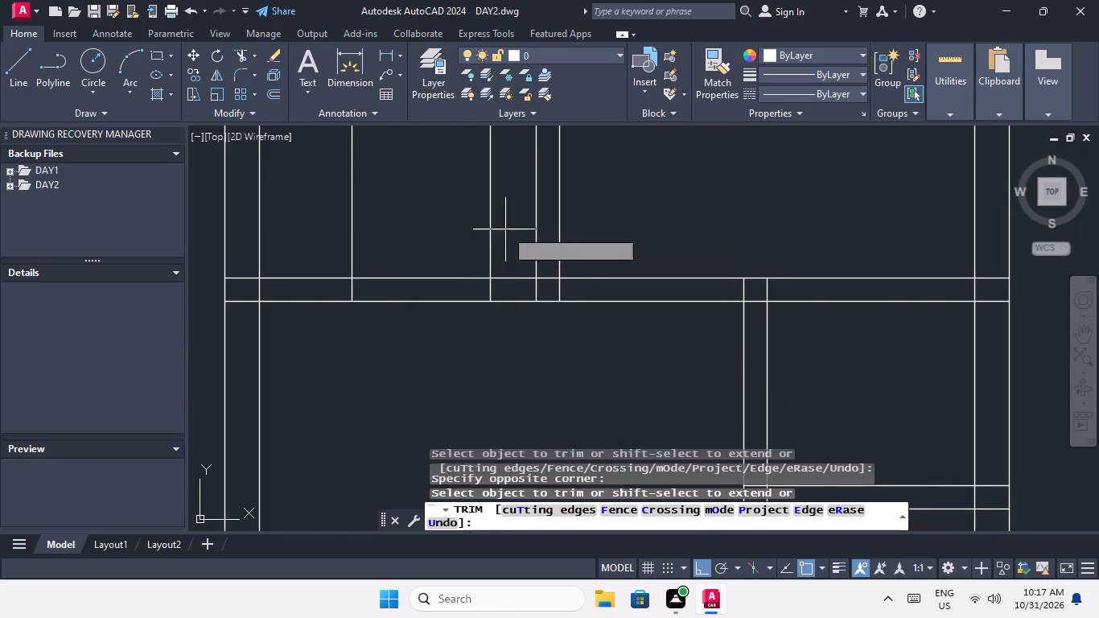
drag(504, 229, 480, 239)
click(315, 244)
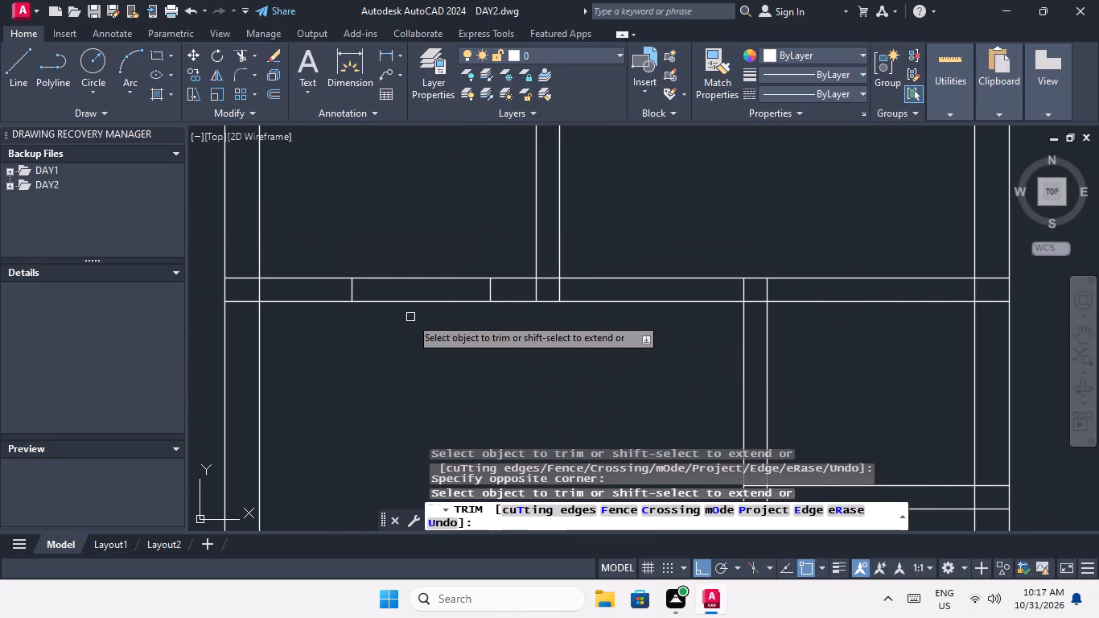
drag(418, 336, 411, 327)
click(374, 225)
Trim the guide lines and the wall between them to form the 3' opening in the third-row room right of the corridor.
scroll(376, 248, down, 2)
middle_drag(382, 295, 282, 311)
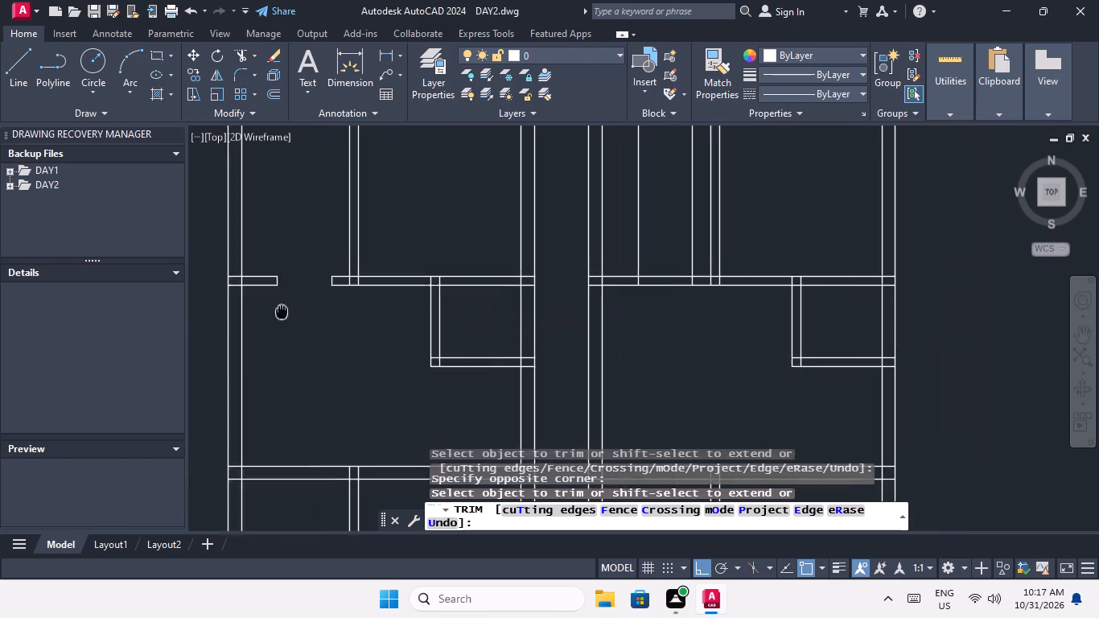
middle_drag(282, 311, 191, 326)
scroll(278, 327, down, 2)
scroll(402, 295, up, 5)
middle_drag(393, 313, 407, 279)
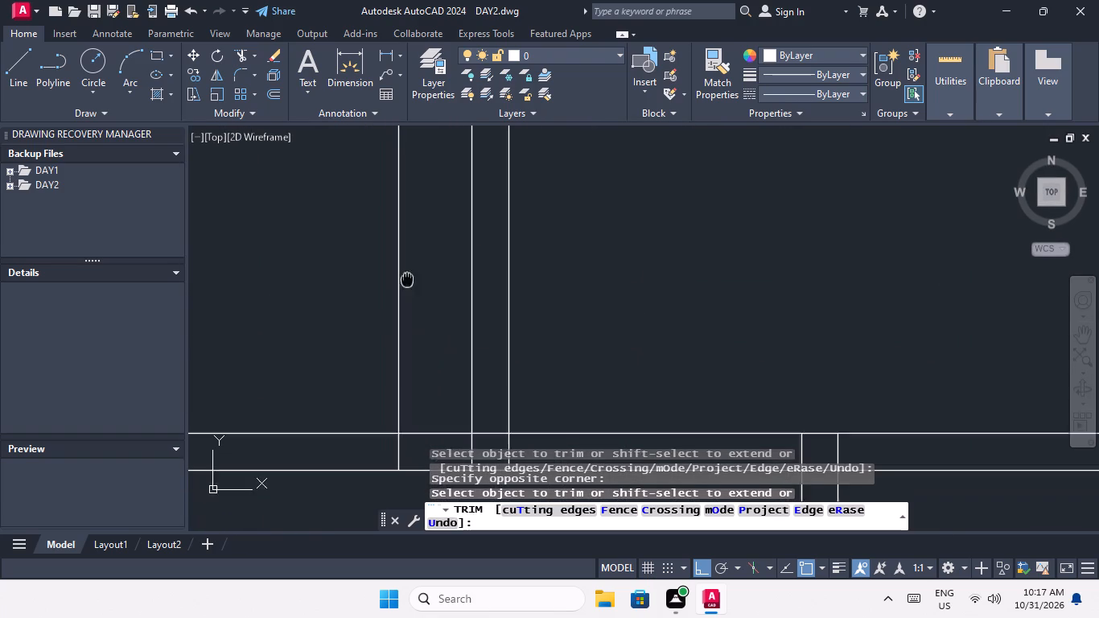
middle_drag(407, 279, 416, 256)
scroll(420, 273, down, 1)
drag(426, 285, 377, 306)
drag(253, 319, 280, 328)
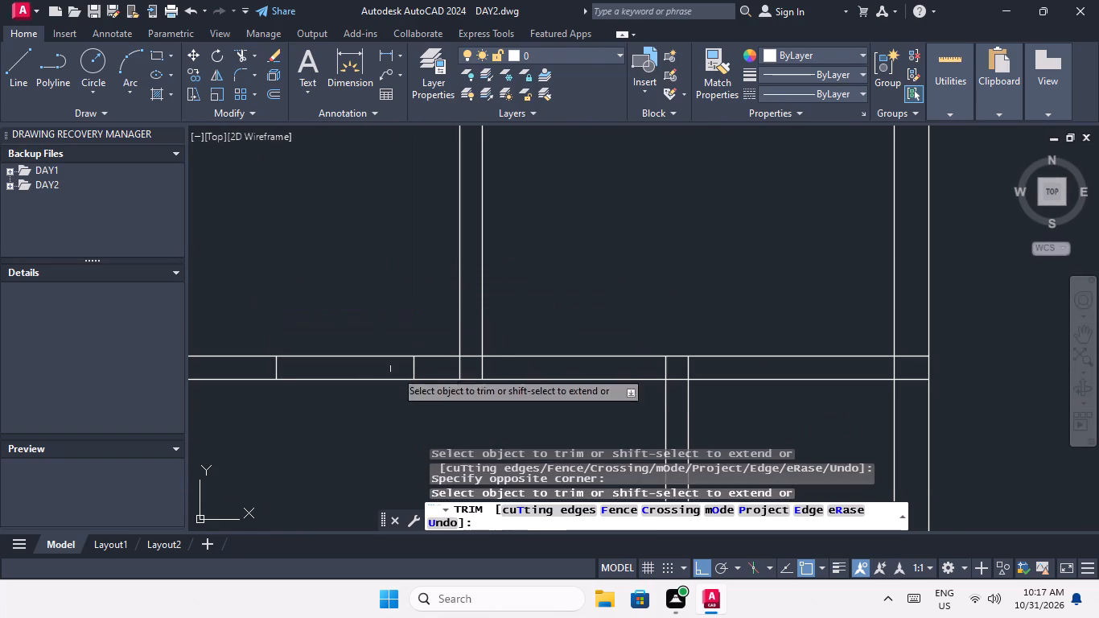
drag(382, 418, 361, 385)
click(322, 297)
Trim the guide lines and wall segment to open the 3' gap in the second-row room right of the corridor.
scroll(322, 299, down, 4)
middle_drag(330, 339, 372, 447)
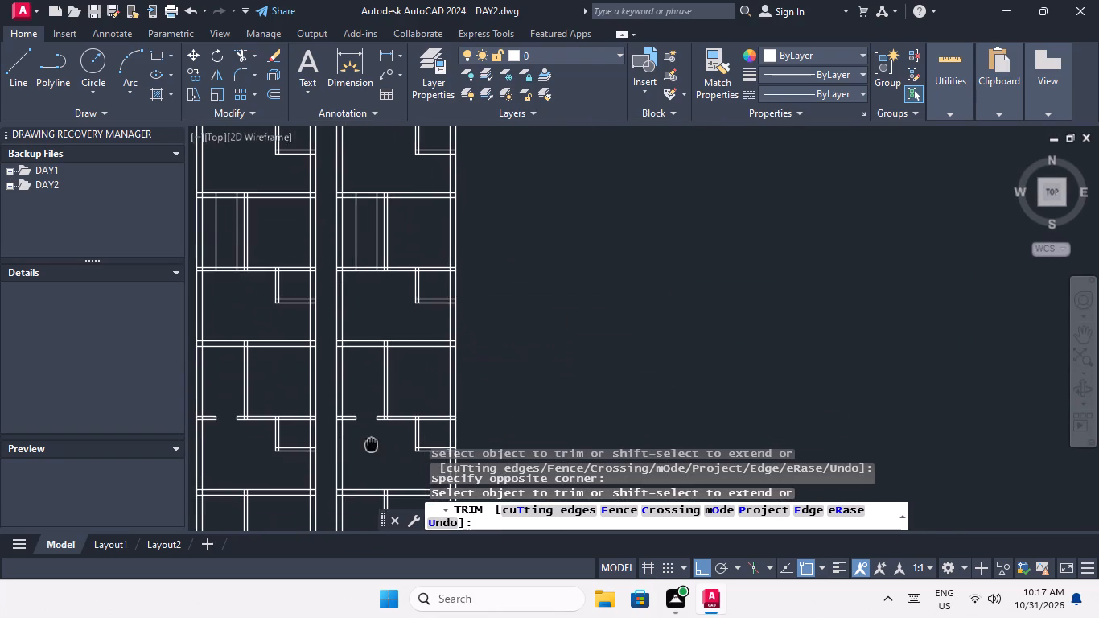
middle_drag(372, 447, 375, 455)
scroll(364, 285, up, 4)
middle_drag(394, 352, 405, 387)
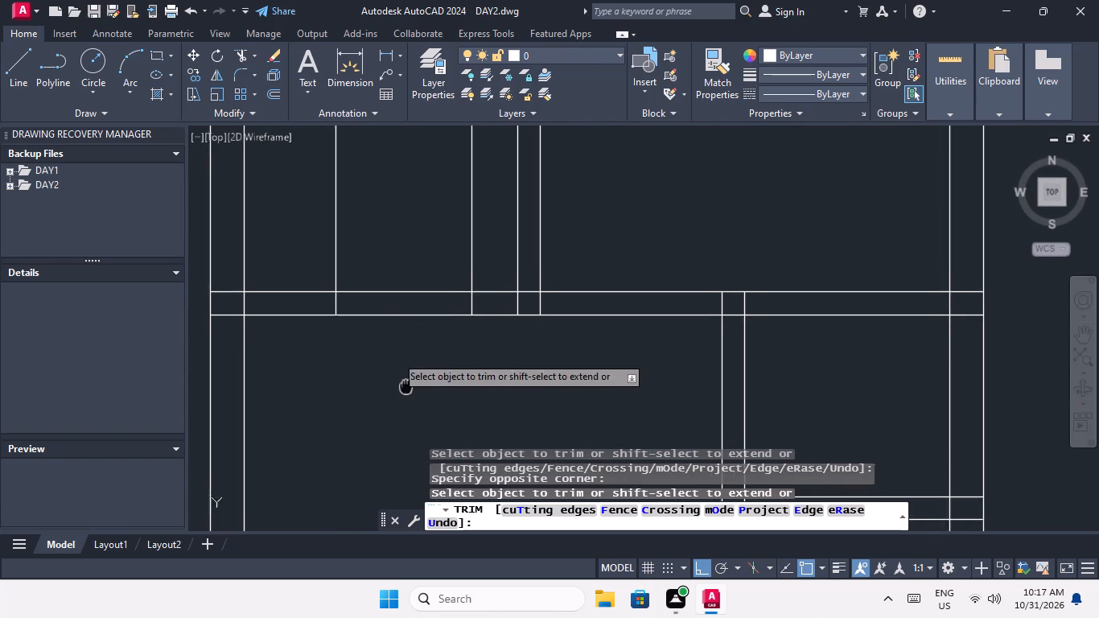
middle_drag(405, 387, 405, 391)
drag(481, 243, 455, 254)
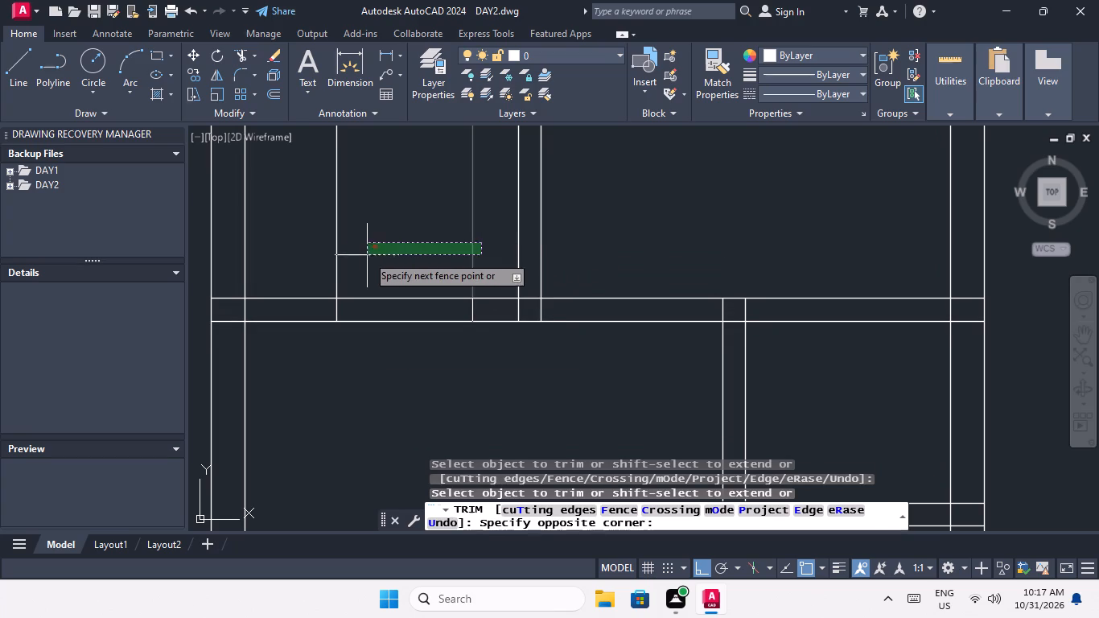
click(320, 257)
drag(441, 373, 423, 345)
click(392, 274)
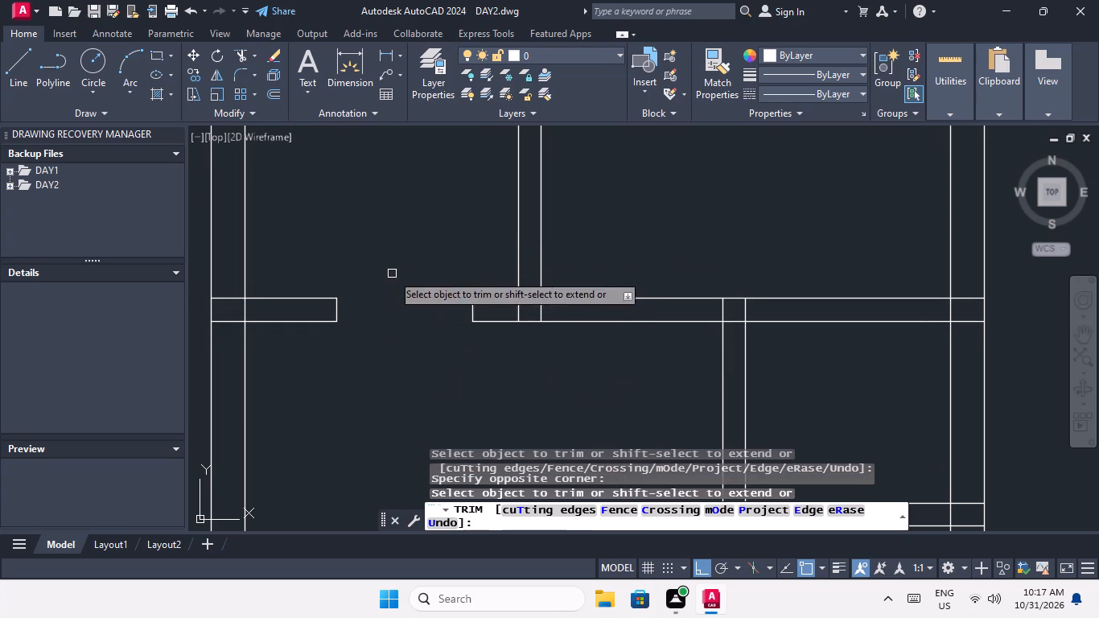
Trim the guide lines and wall segment to open the 3' gap in the second-row room left of the corridor.
scroll(393, 290, down, 3)
middle_drag(399, 346, 652, 358)
scroll(419, 332, up, 4)
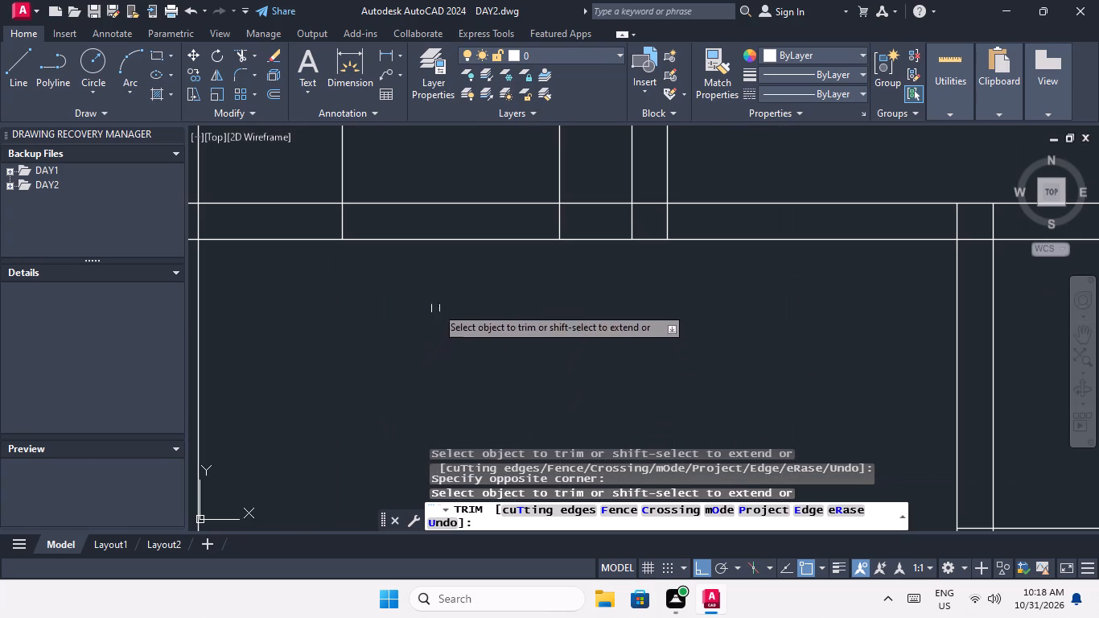
drag(573, 152, 502, 164)
click(319, 168)
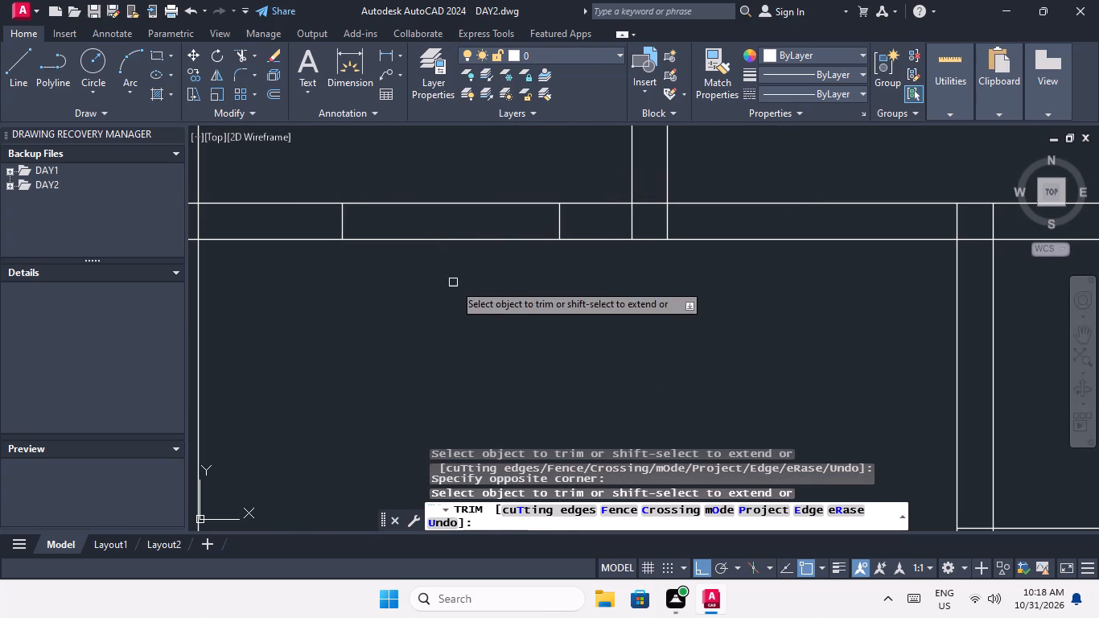
drag(454, 283, 436, 244)
click(412, 182)
Trim the guide lines and the wall between them to cut the 3' opening in the top room left of the corridor.
scroll(420, 238, down, 4)
middle_drag(429, 273, 419, 451)
right_drag(430, 398, 418, 456)
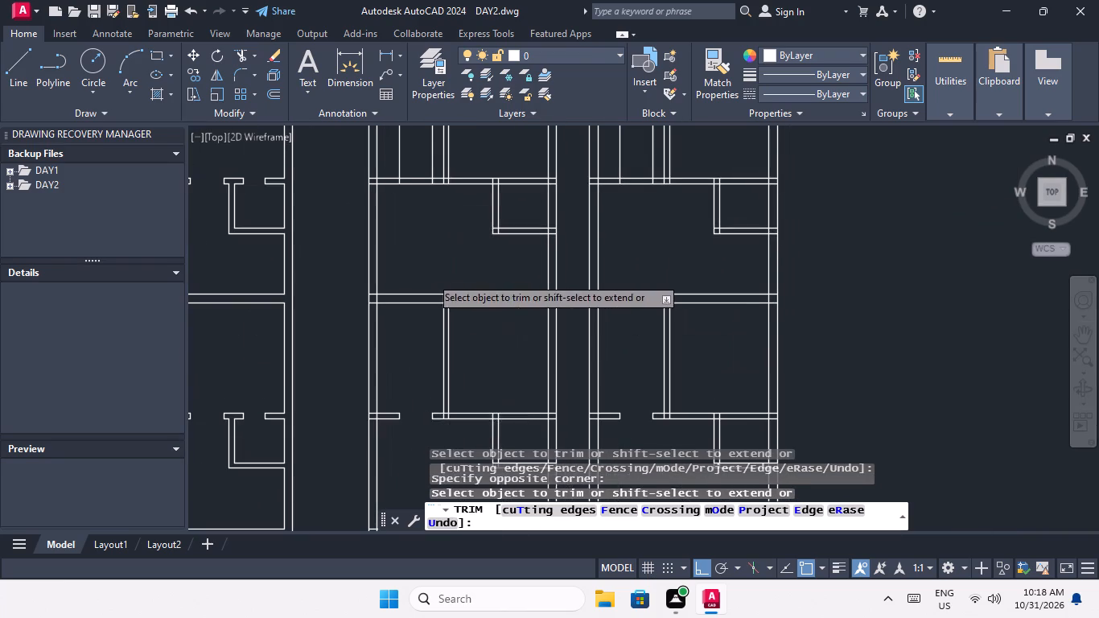
right_click(418, 456)
key(Escape)
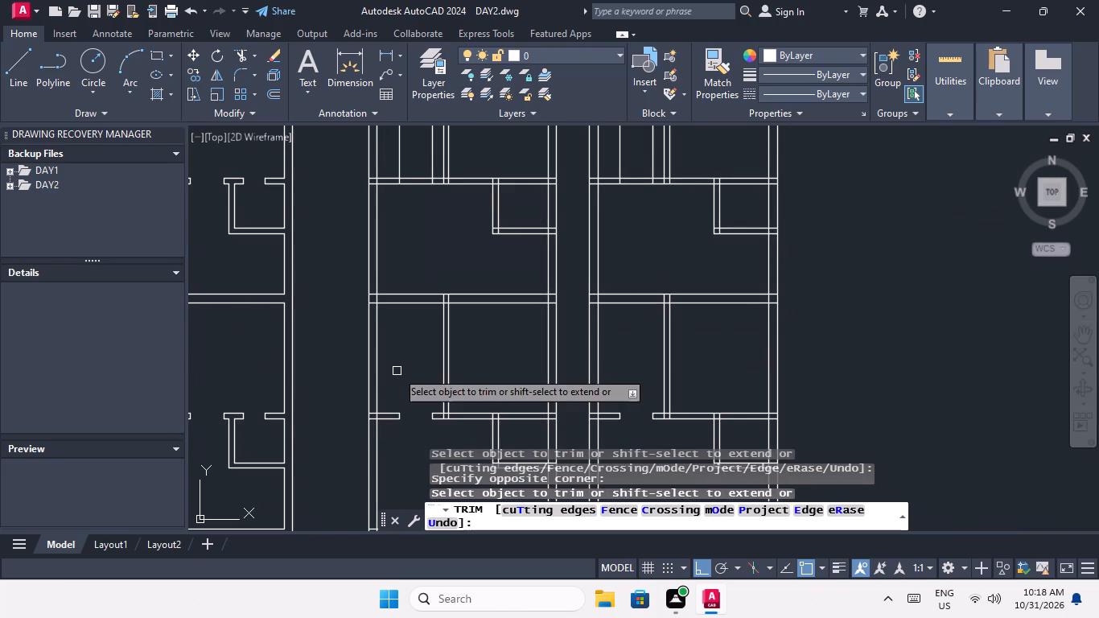
scroll(397, 361, down, 1)
middle_drag(401, 366, 398, 400)
scroll(401, 282, up, 4)
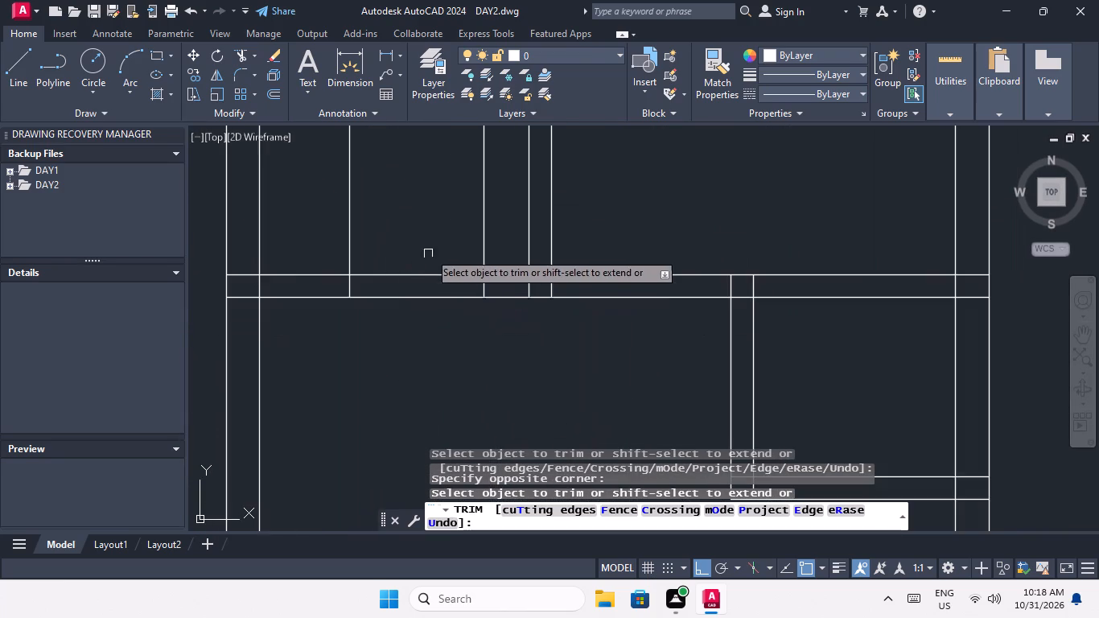
scroll(433, 241, up, 2)
middle_drag(582, 258, 612, 253)
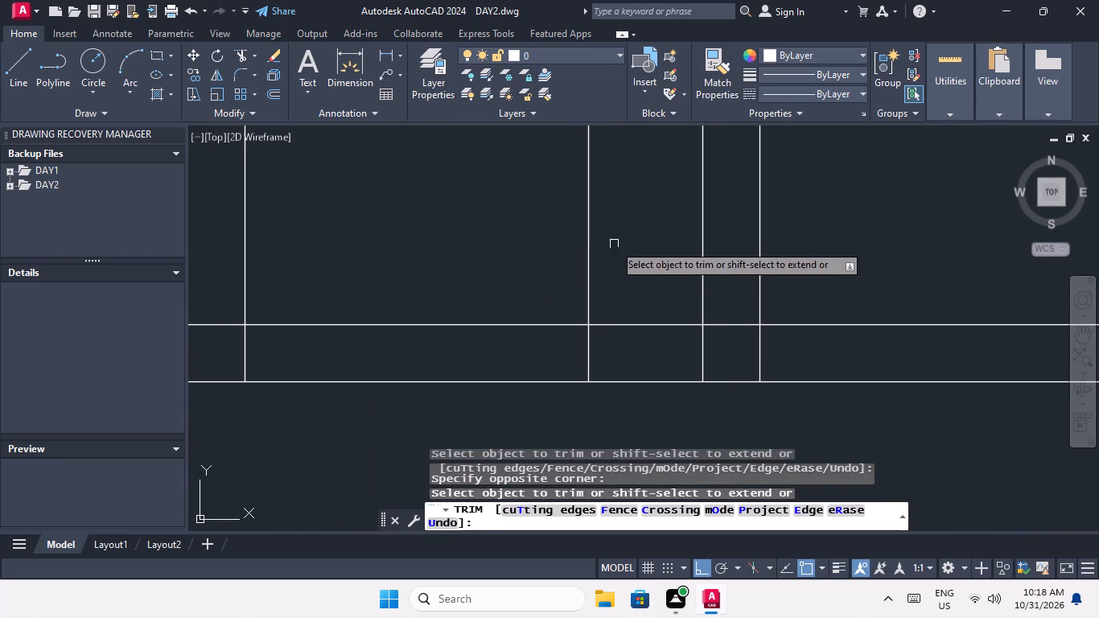
drag(614, 243, 537, 275)
click(217, 267)
drag(405, 427, 385, 389)
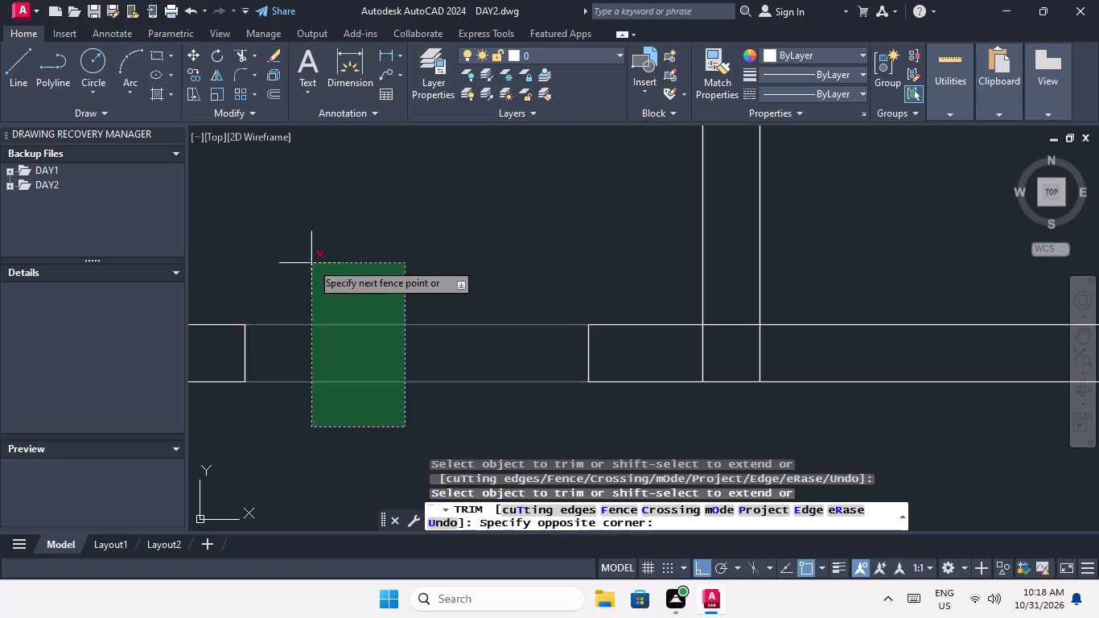
click(311, 262)
Trim the guide lines and wall segment to cut the 3' opening in the top room right of the corridor, and end trimming.
scroll(318, 274, down, 6)
scroll(473, 283, up, 5)
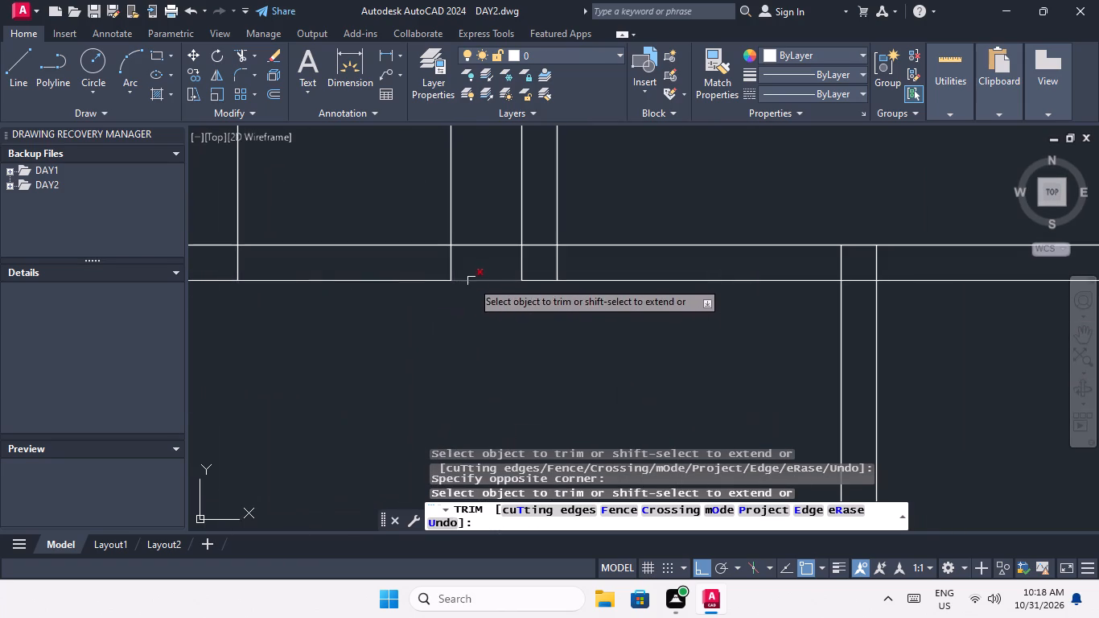
middle_drag(405, 298, 476, 316)
drag(546, 181, 538, 199)
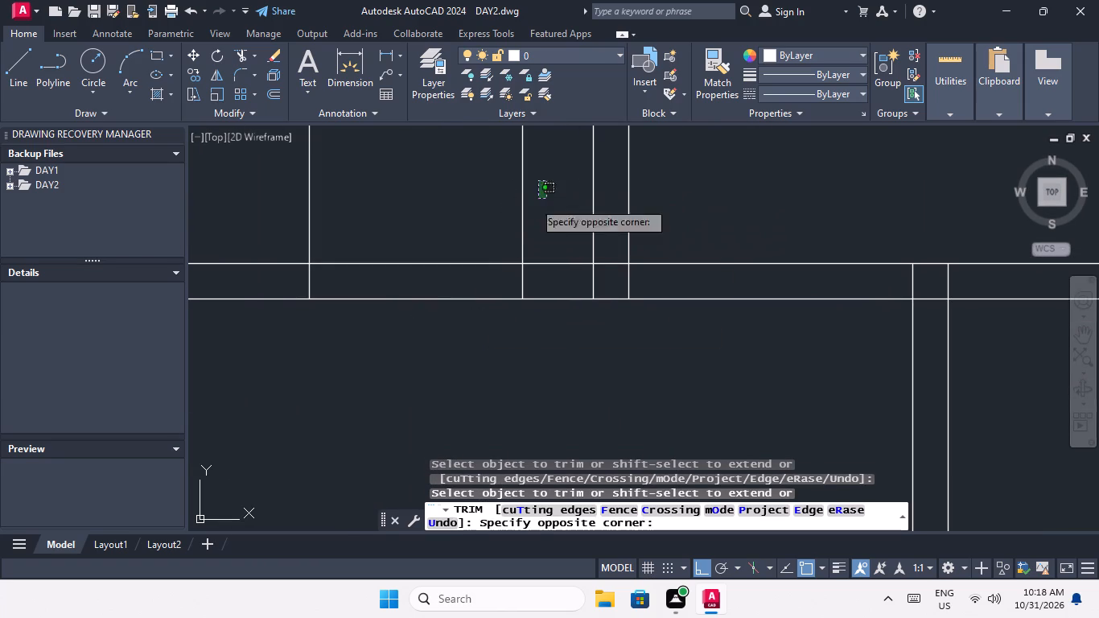
click(289, 212)
drag(442, 340, 424, 299)
click(396, 244)
scroll(395, 244, down, 3)
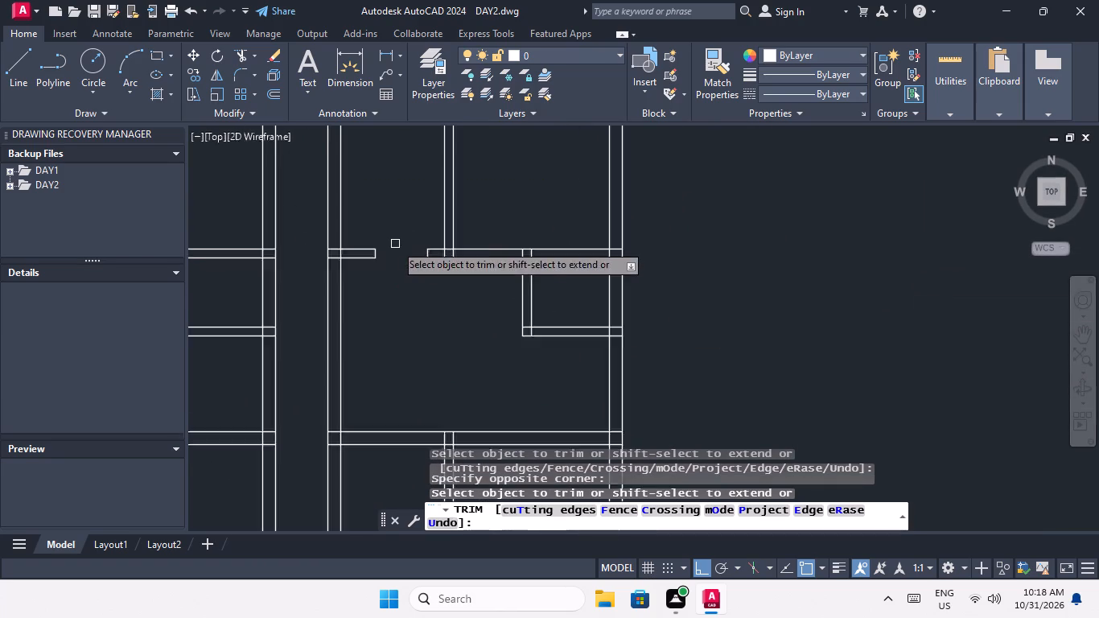
scroll(395, 244, down, 1)
key(Escape)
key(Escape)
Offset the right-hand line of the vertical partition 6" to the right in the top rooms on both sides of the corridor.
middle_drag(395, 292, 439, 283)
scroll(437, 282, down, 2)
scroll(362, 276, up, 2)
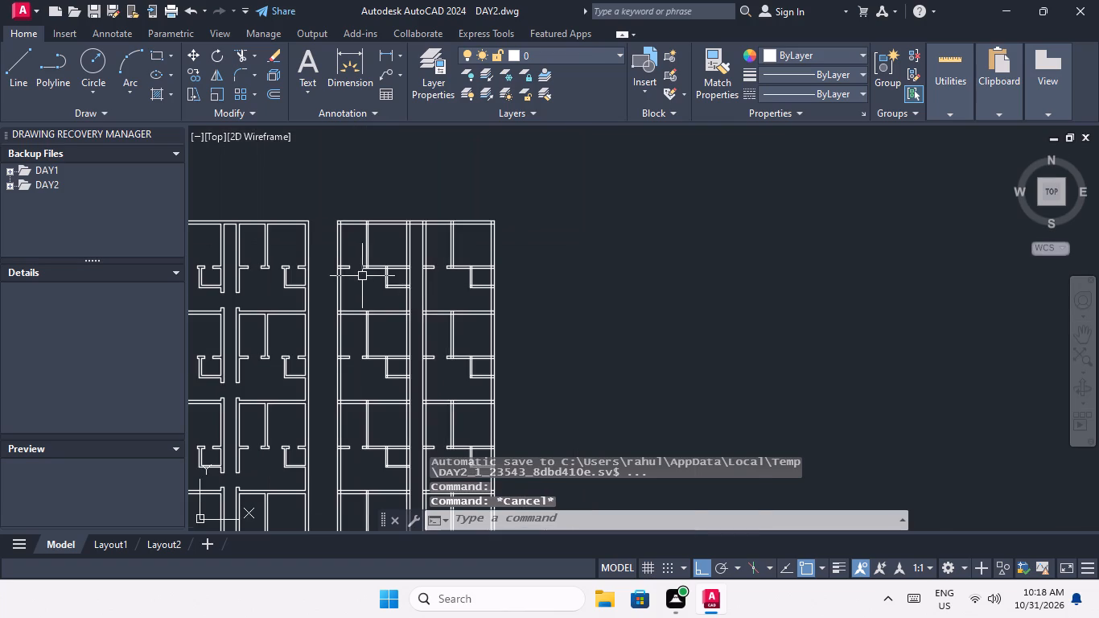
scroll(362, 276, up, 2)
key(o)
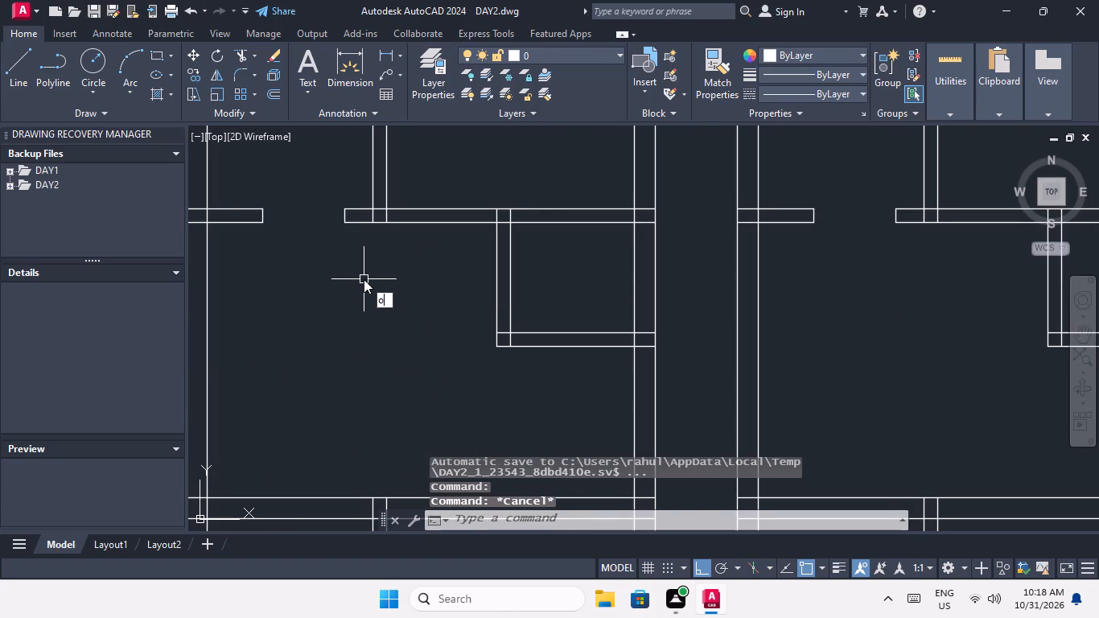
key(Return)
text(6")
key(Return)
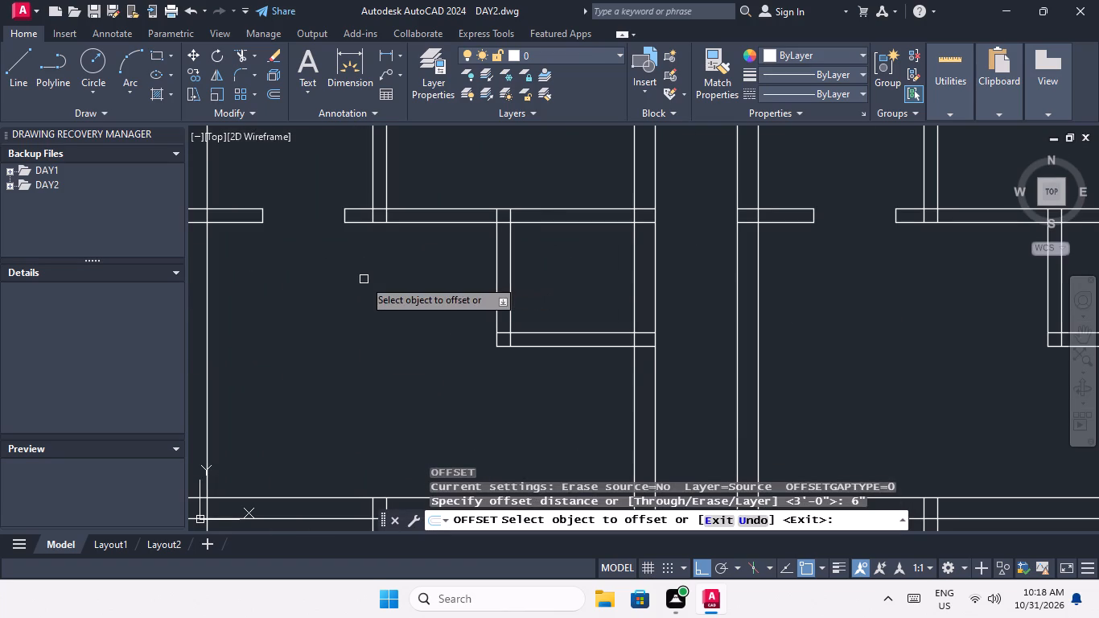
scroll(394, 379, down, 1)
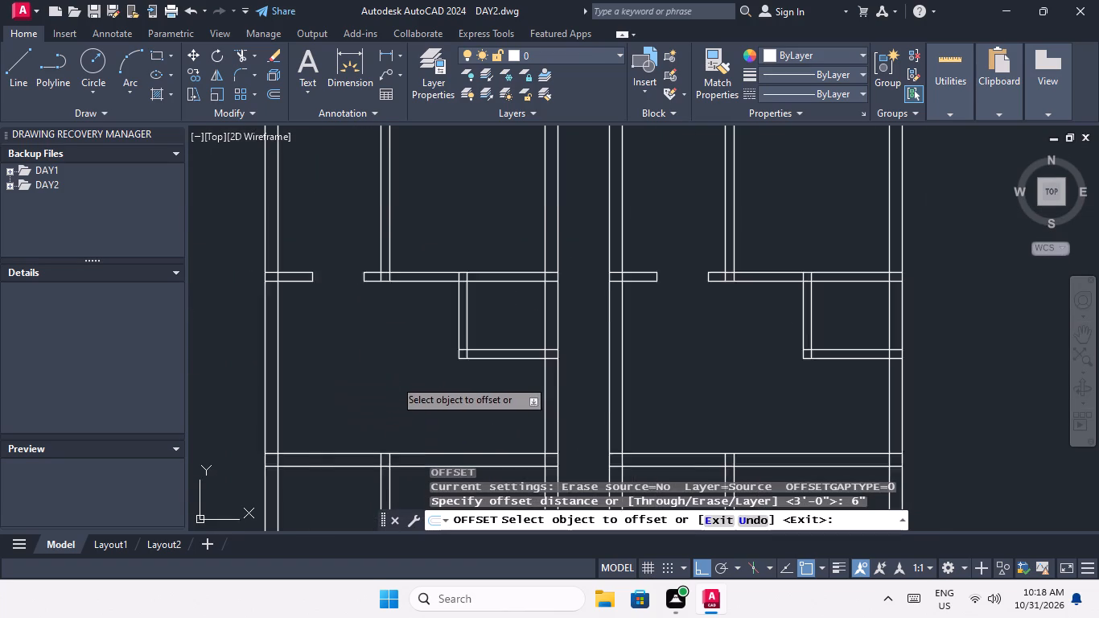
scroll(394, 379, down, 1)
middle_drag(396, 377, 329, 386)
scroll(316, 319, up, 3)
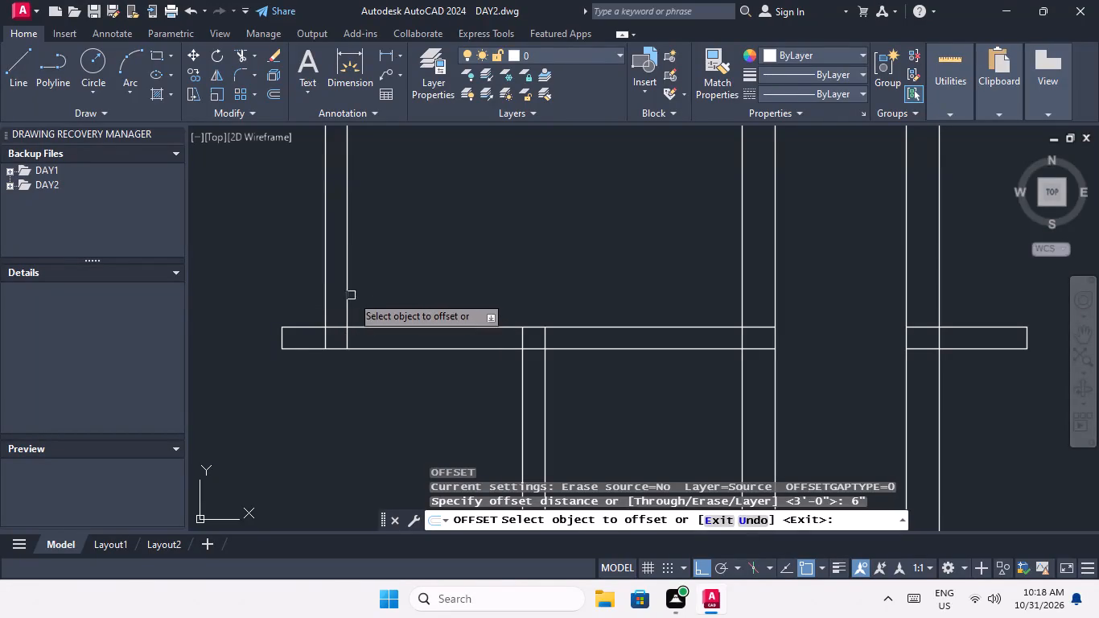
drag(349, 298, 359, 298)
click(443, 300)
scroll(431, 276, down, 3)
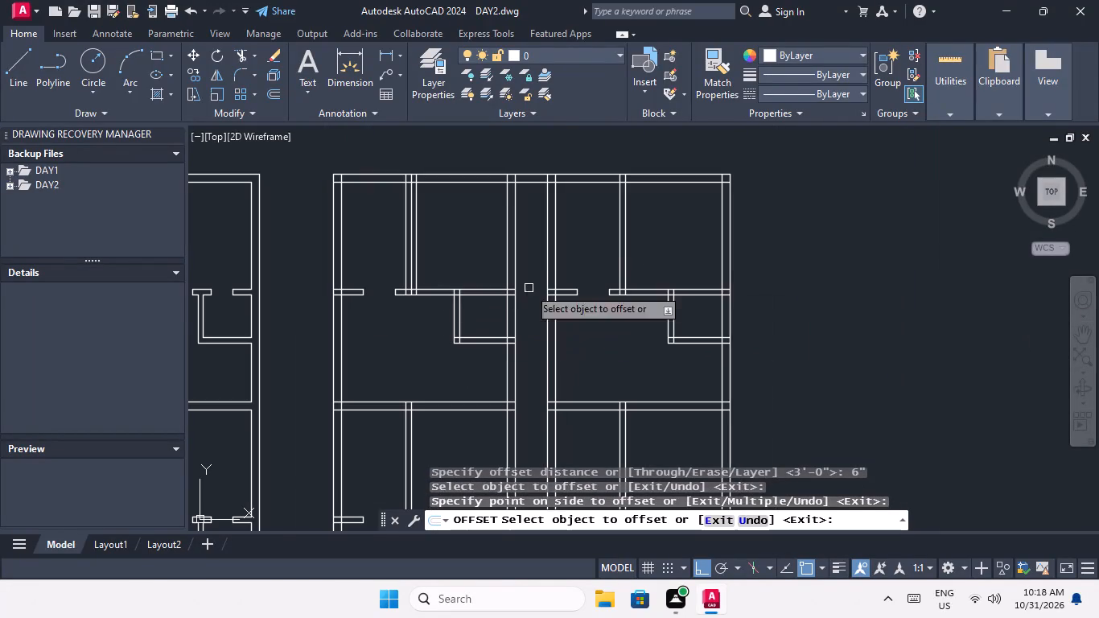
scroll(630, 259, up, 3)
drag(599, 294, 631, 290)
click(694, 277)
Offset the right-hand line of the vertical partition 6" to the right in the second-row rooms on both sides of the corridor.
scroll(680, 244, down, 3)
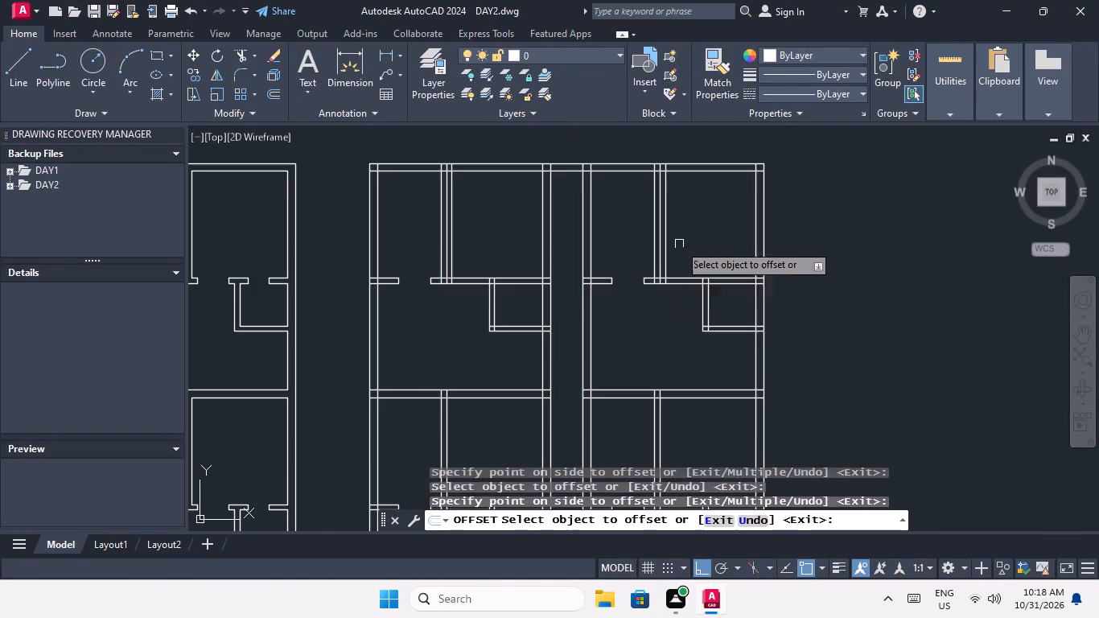
middle_drag(660, 328, 615, 197)
scroll(396, 383, up, 2)
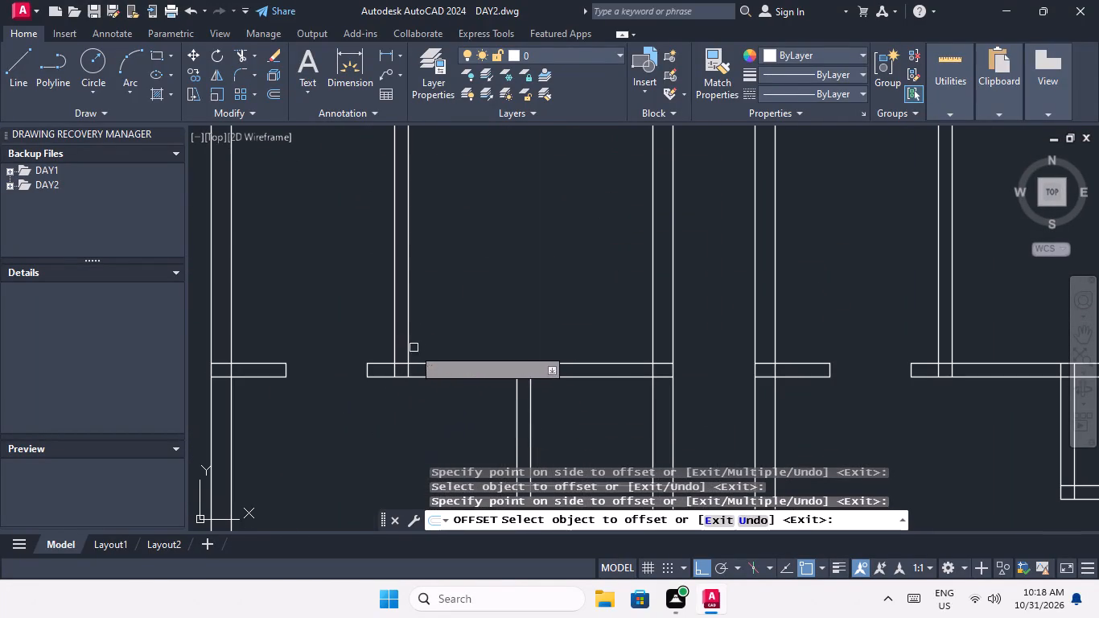
drag(406, 336, 415, 336)
click(448, 329)
scroll(447, 321, down, 3)
scroll(608, 328, up, 3)
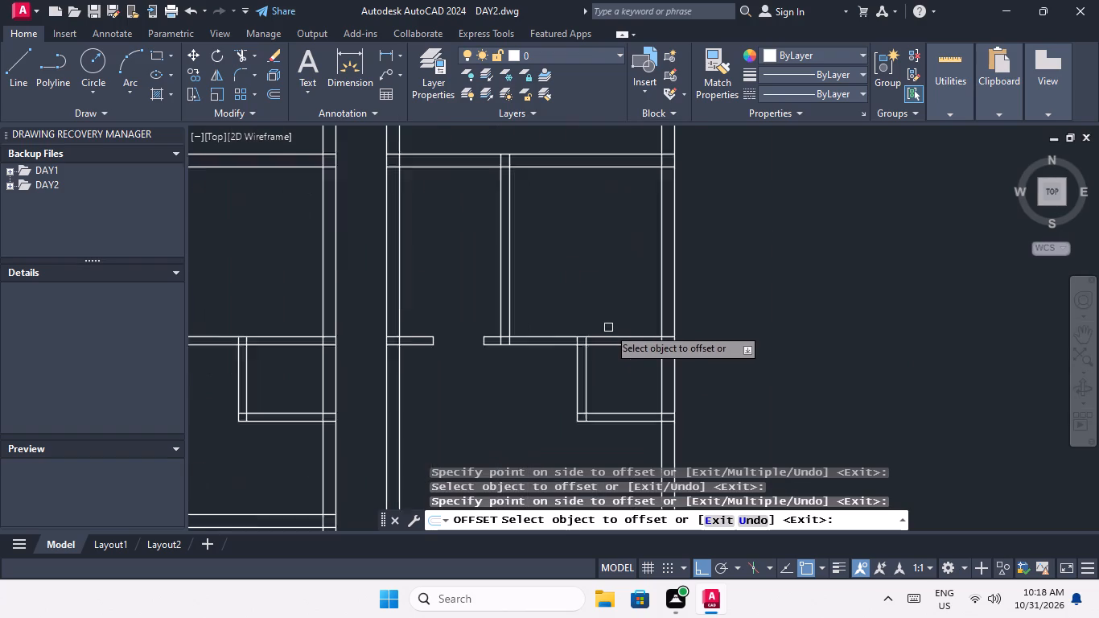
drag(449, 321, 465, 315)
click(496, 305)
Offset the right-hand partition line 6" to the right in the third-row rooms on both sides of the corridor.
scroll(497, 295, down, 4)
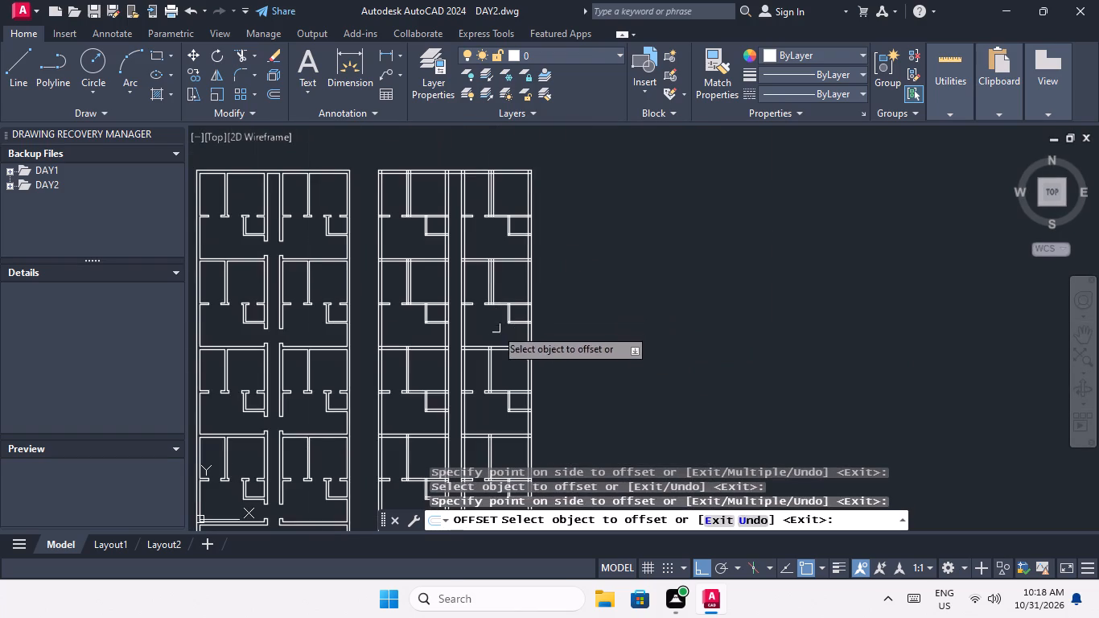
middle_drag(494, 329, 493, 280)
scroll(416, 344, up, 3)
drag(373, 319, 373, 319)
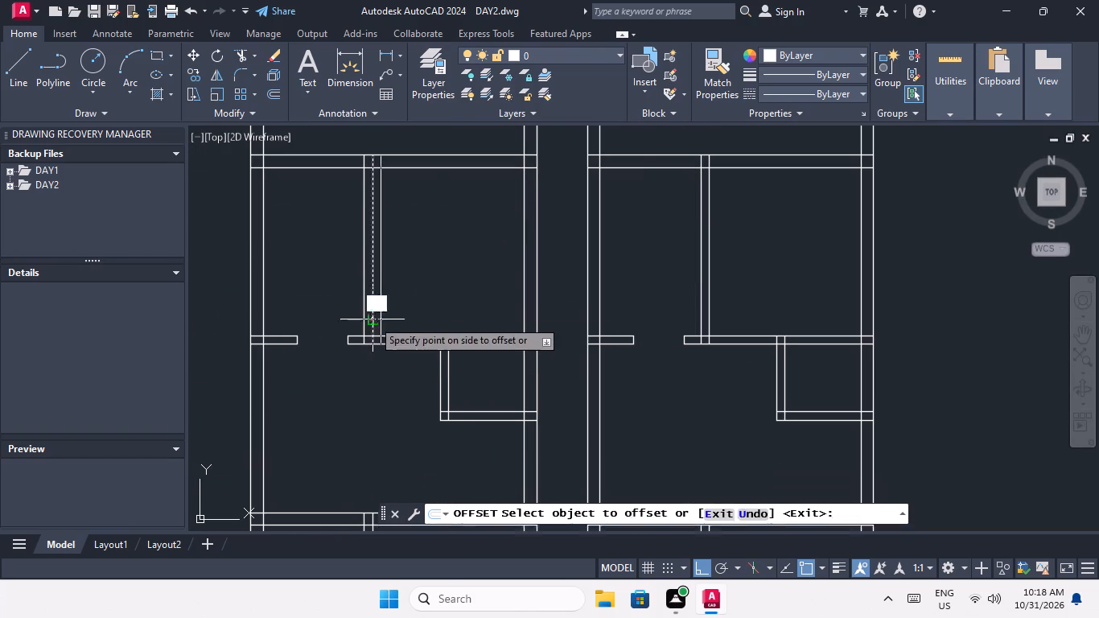
drag(373, 319, 381, 319)
click(430, 308)
scroll(430, 308, down, 1)
scroll(614, 312, up, 4)
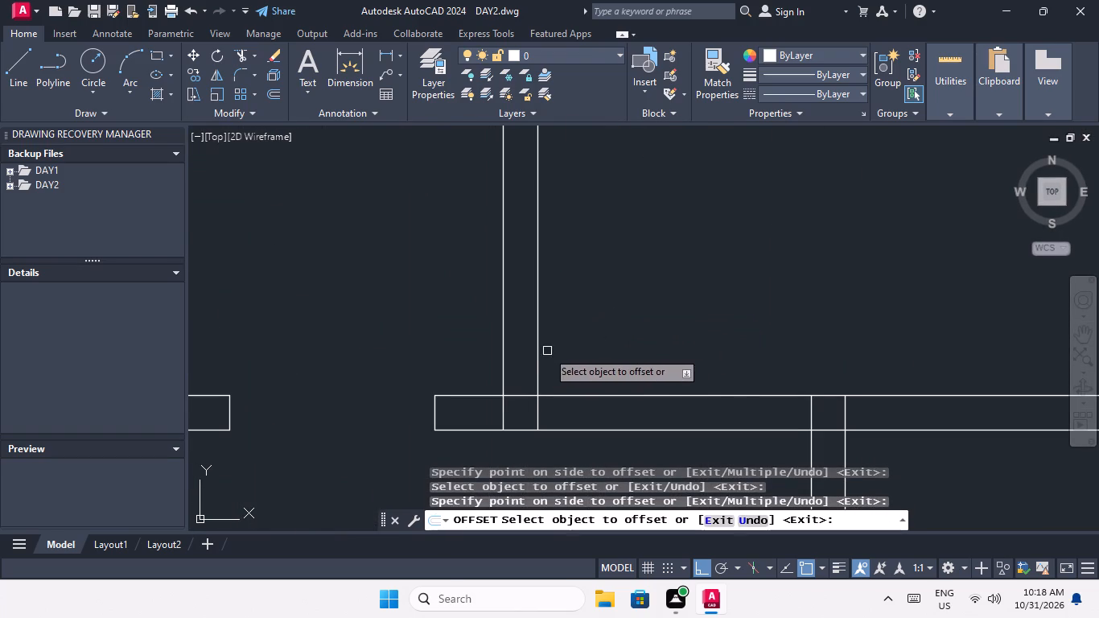
drag(538, 348, 549, 344)
click(630, 328)
Offset the right-hand partition line 6" to the right in the bottom-row rooms on both sides of the corridor.
scroll(619, 305, down, 5)
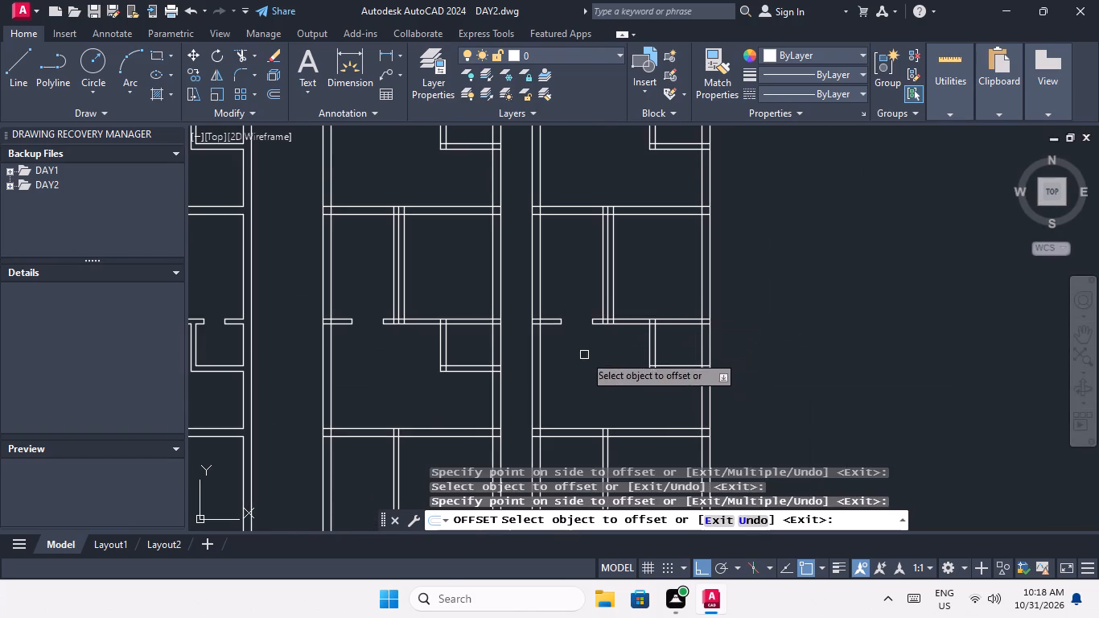
middle_drag(583, 355, 566, 256)
scroll(380, 442, up, 4)
drag(377, 412, 389, 410)
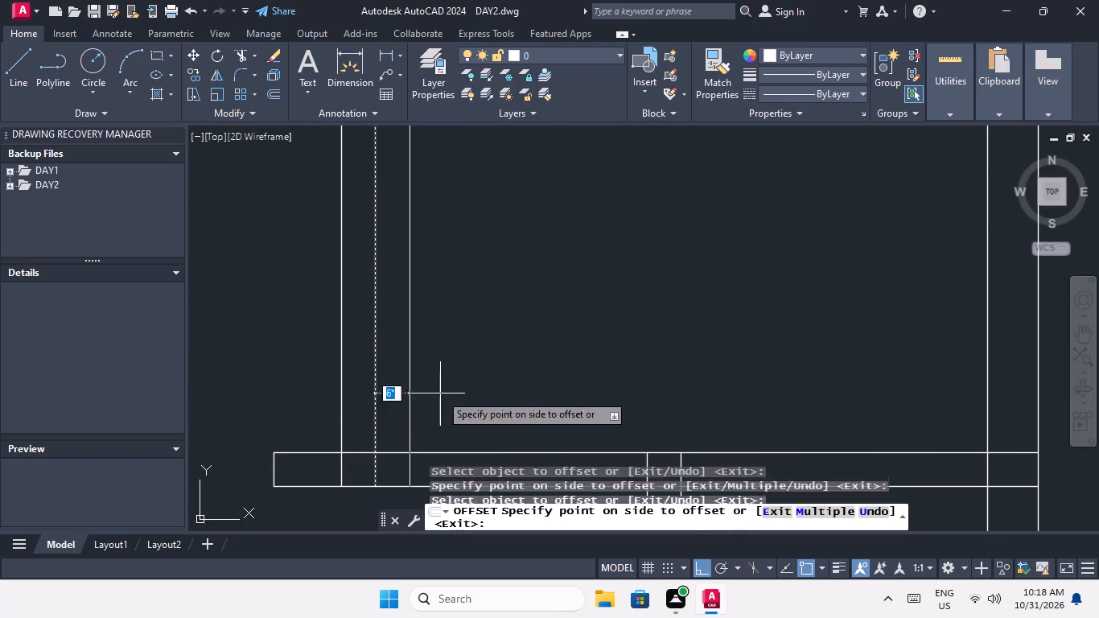
click(442, 393)
scroll(442, 347, down, 3)
middle_drag(538, 365, 426, 320)
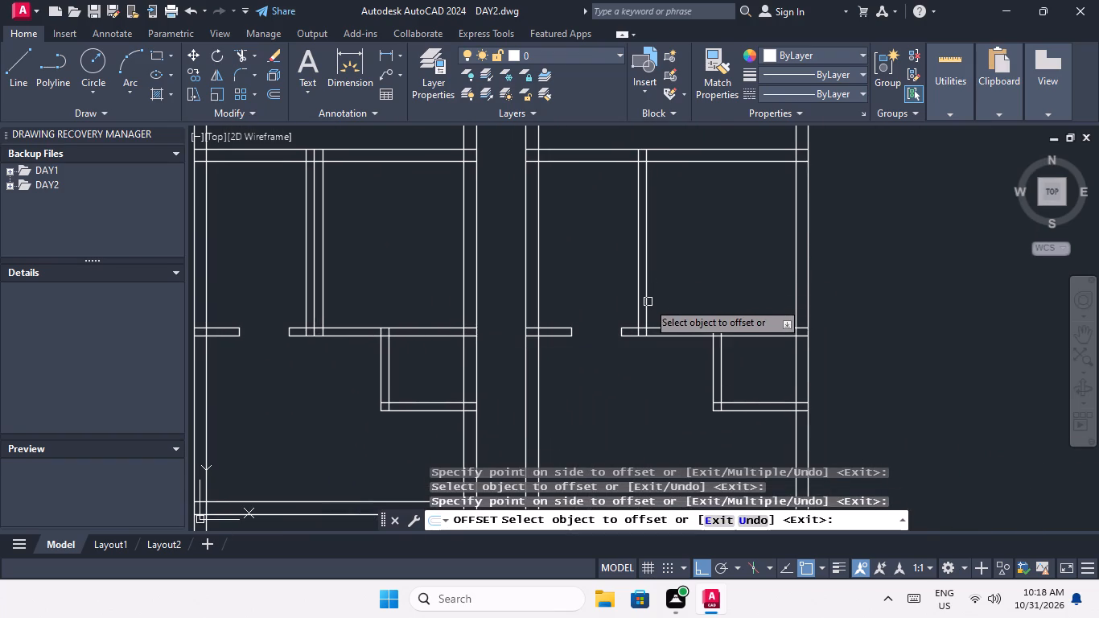
drag(648, 301, 666, 297)
click(696, 286)
scroll(690, 271, down, 3)
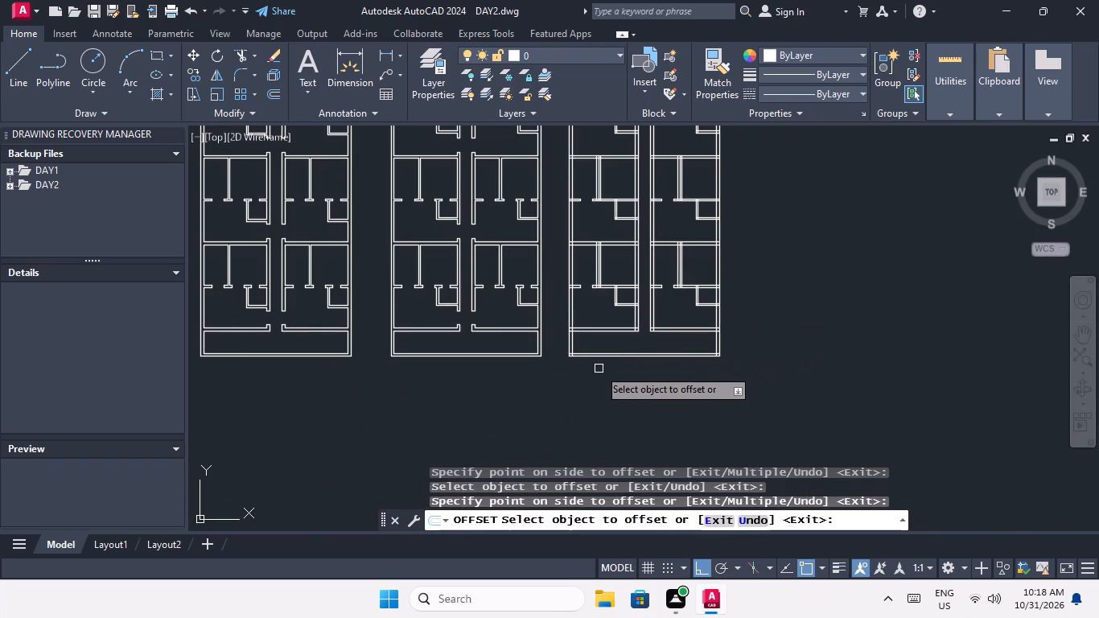
Offset the new 6" guide lines 3' to the right in the bottom-row rooms on both sides of the corridor.
key(Escape)
key(Escape)
key(Escape)
key(o)
key(Return)
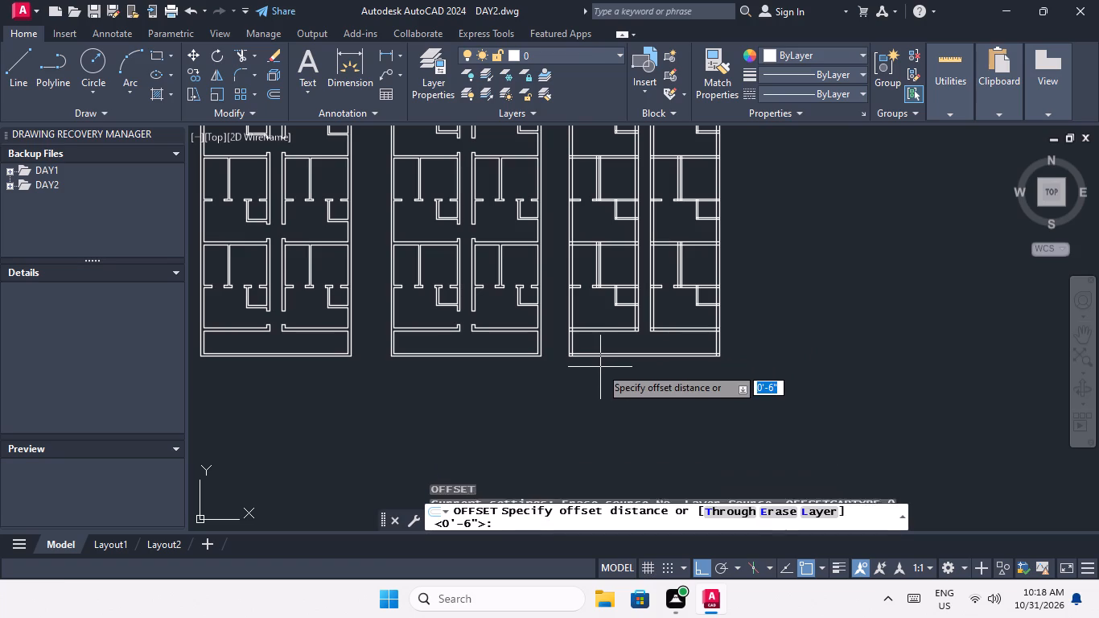
key(3)
key(apostrophe)
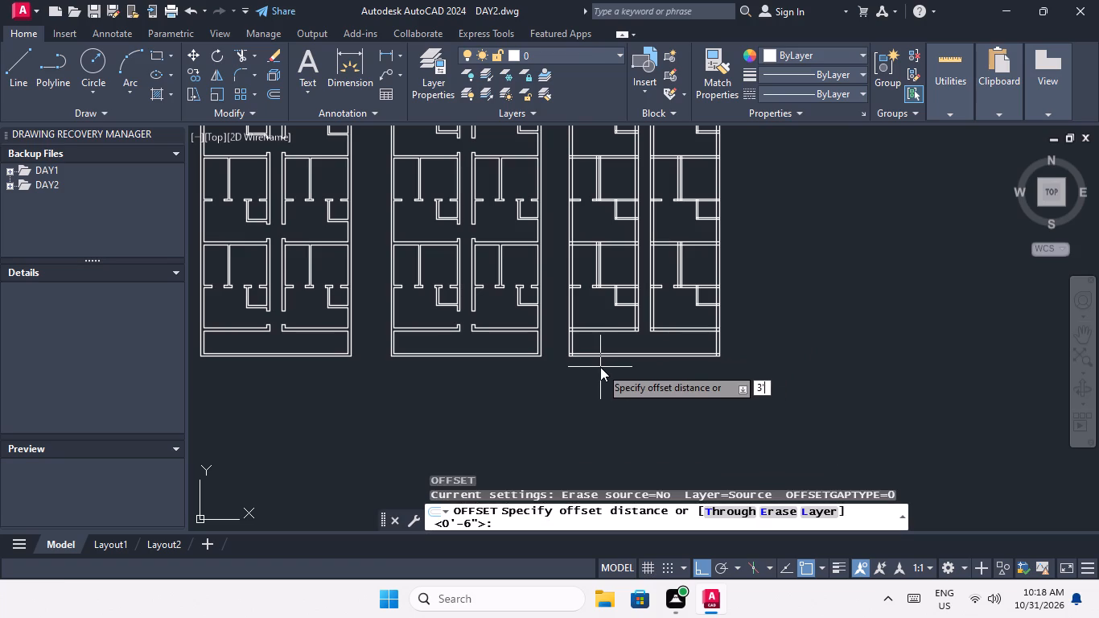
key(Return)
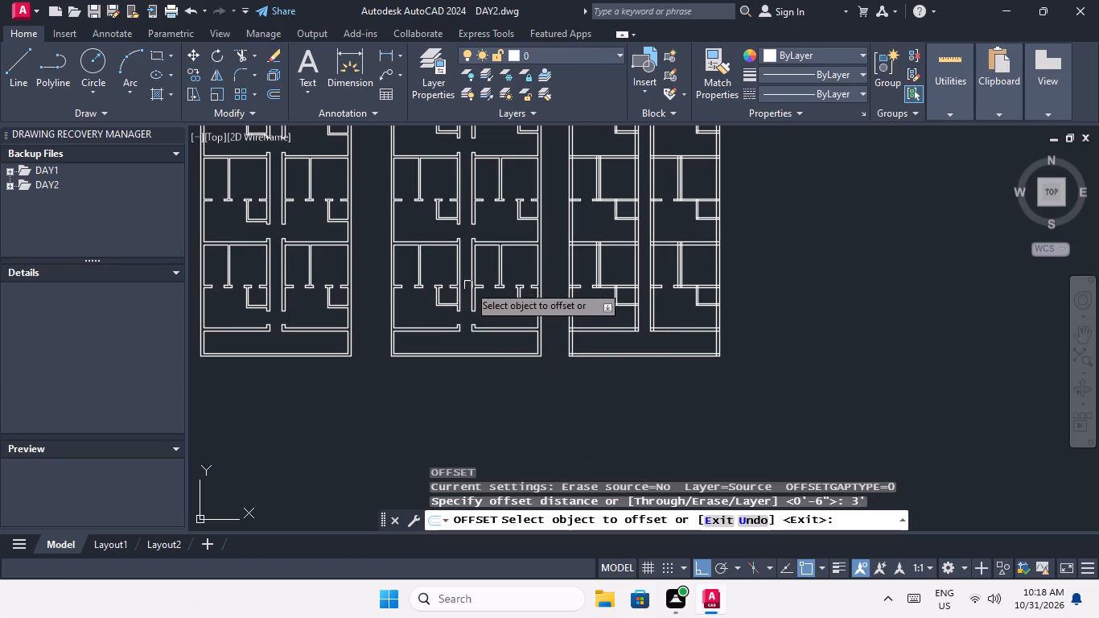
middle_drag(652, 292, 492, 297)
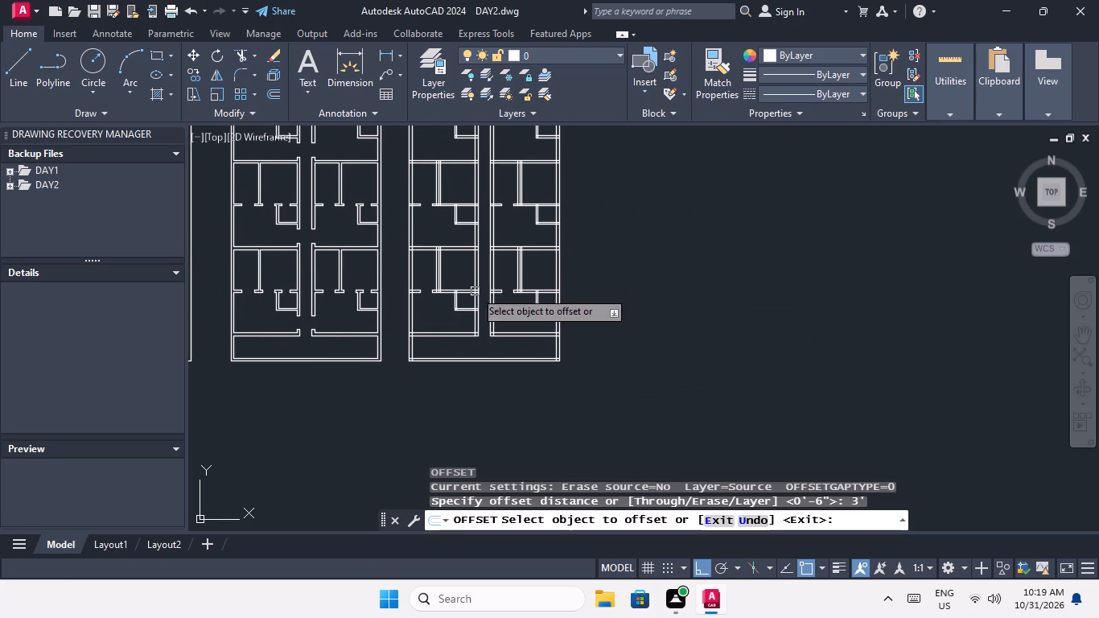
scroll(455, 287, up, 4)
click(354, 267)
click(393, 270)
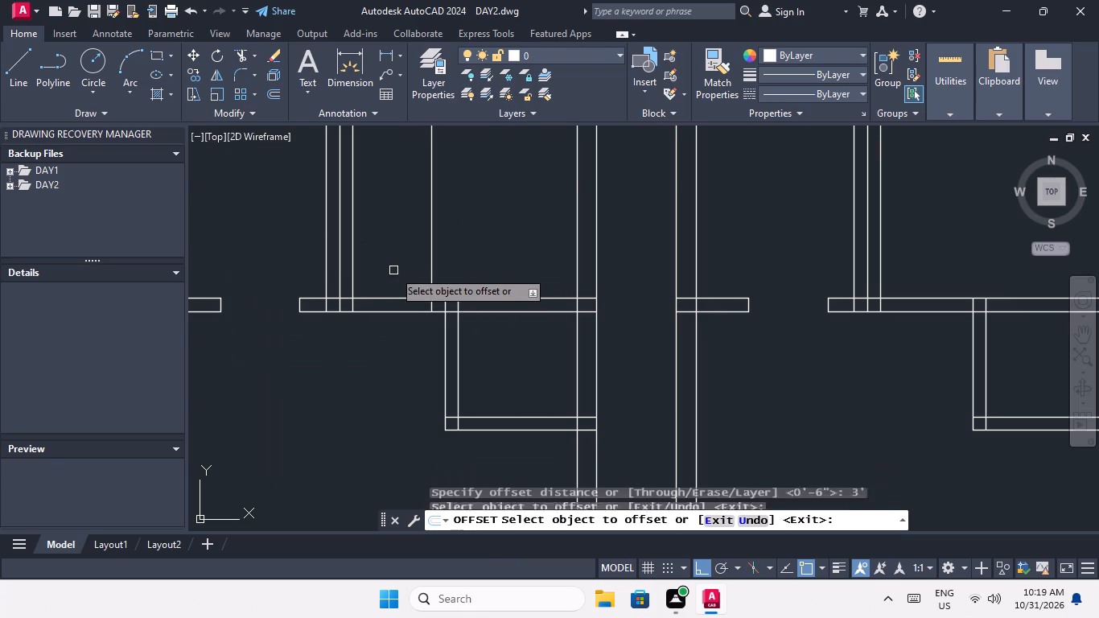
scroll(393, 270, down, 2)
scroll(595, 266, up, 3)
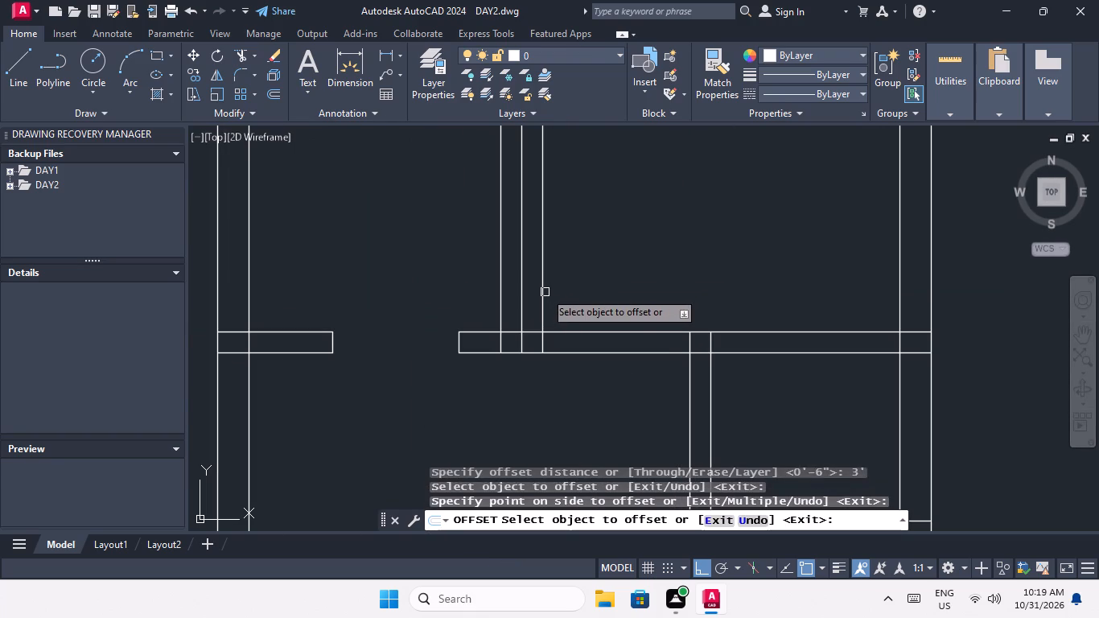
drag(543, 293, 554, 292)
click(619, 282)
Offset the 6" guide lines 3' to the right in the third-row rooms on both sides of the corridor.
scroll(616, 282, down, 2)
middle_drag(615, 283, 600, 404)
scroll(585, 368, down, 3)
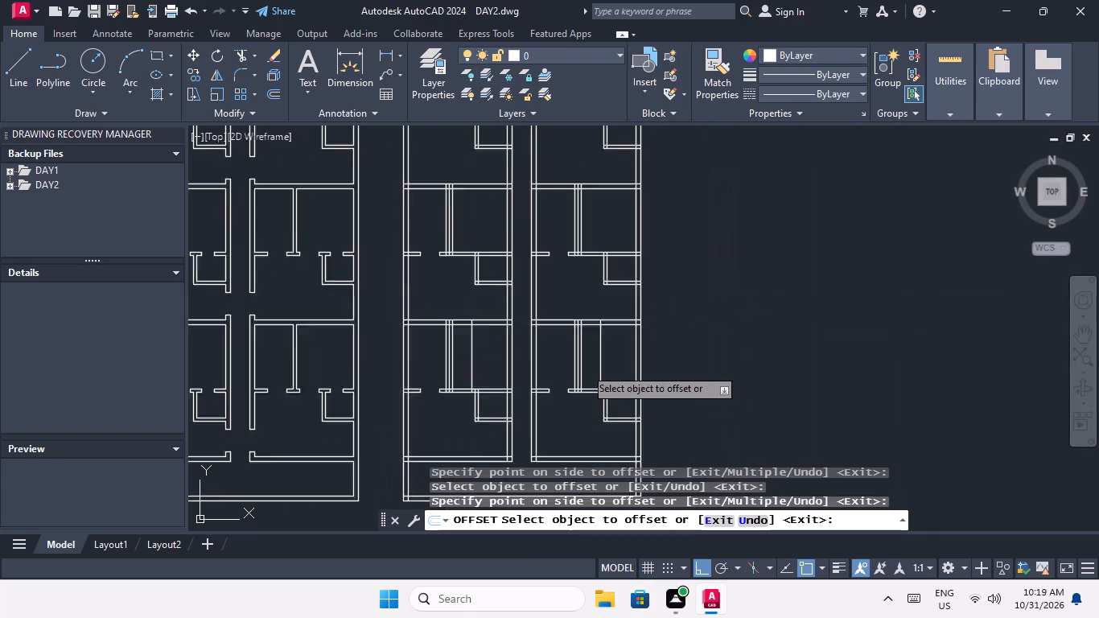
scroll(582, 286, up, 4)
drag(574, 310, 592, 307)
click(633, 301)
scroll(633, 299, down, 3)
scroll(498, 294, up, 3)
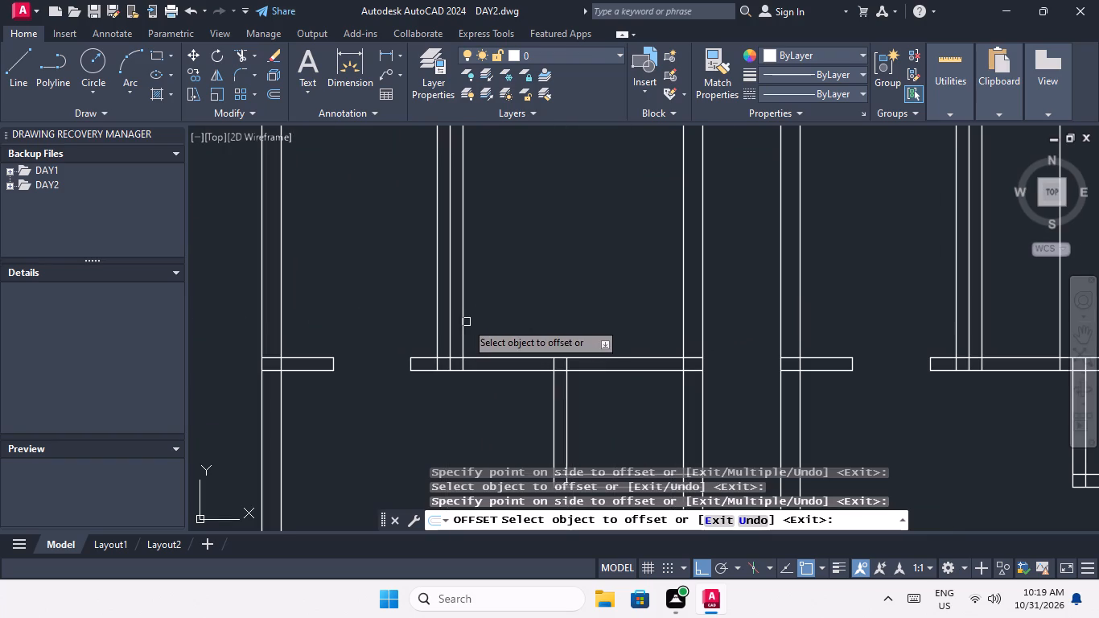
drag(464, 323, 475, 323)
click(538, 319)
Offset the 6" guide lines 3' to the right in the second-row rooms on both sides of the corridor.
scroll(535, 306, down, 3)
middle_drag(533, 311, 522, 431)
scroll(508, 292, up, 4)
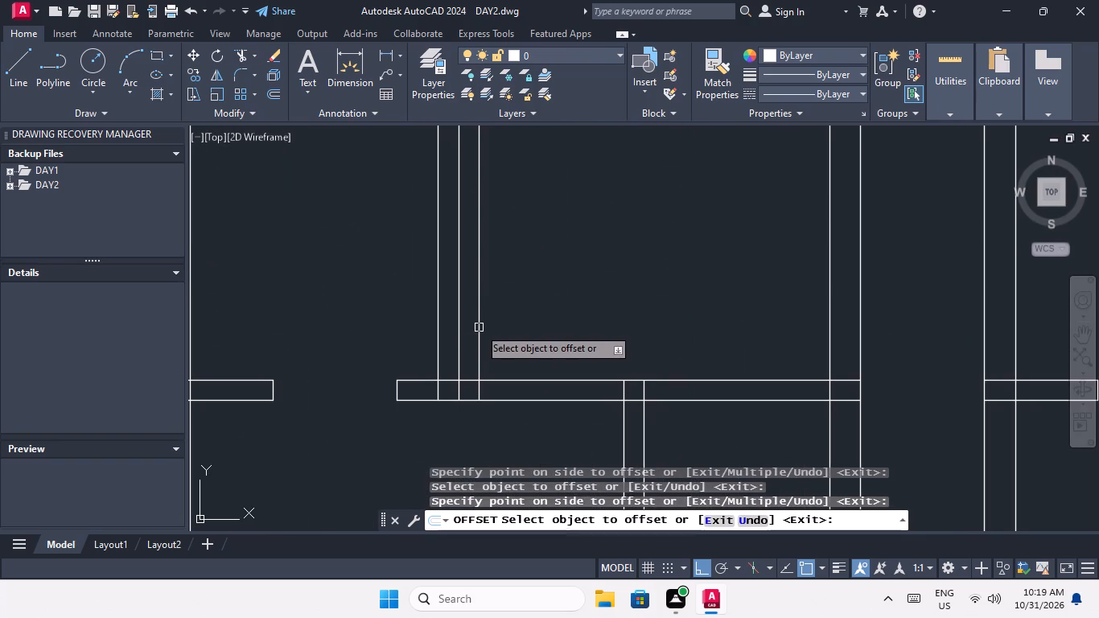
drag(479, 328, 496, 328)
click(544, 317)
scroll(545, 312, down, 3)
middle_drag(644, 315, 497, 348)
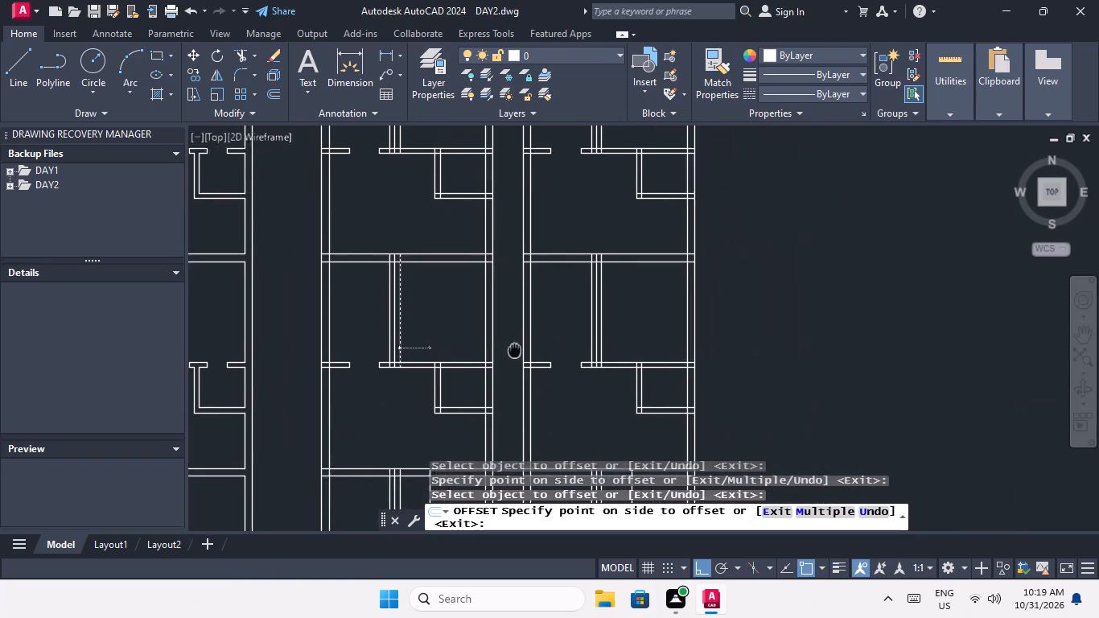
middle_drag(497, 348, 450, 348)
click(380, 342)
scroll(538, 346, up, 3)
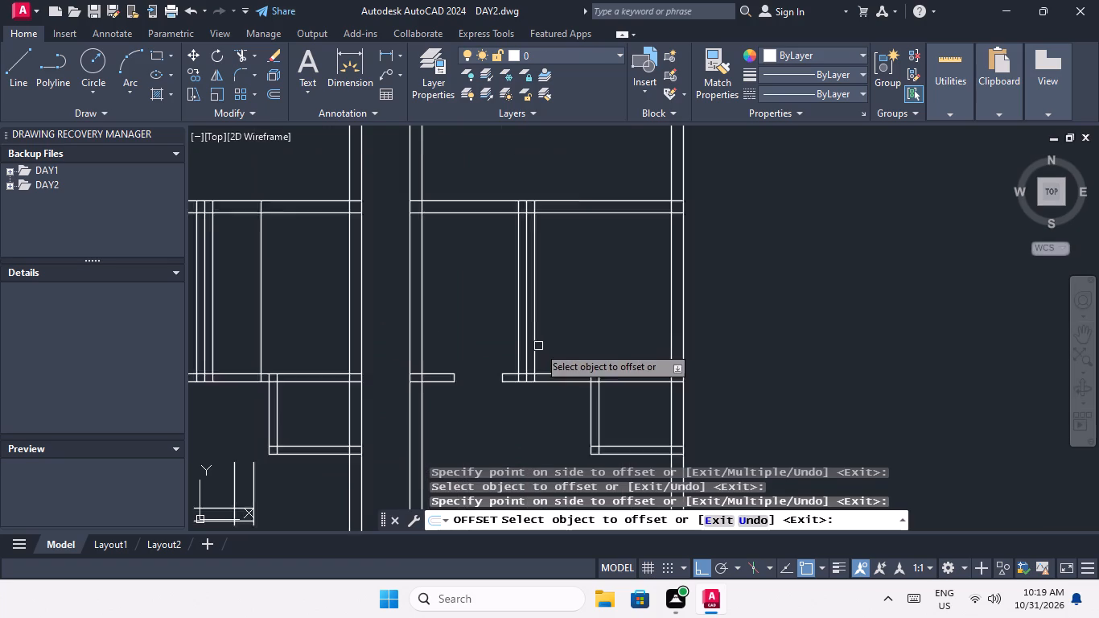
drag(524, 362, 541, 361)
click(597, 353)
Offset the 6" guide lines 3' to the right in the top rooms on both sides of the corridor, and end offsetting.
scroll(595, 347, down, 4)
middle_drag(574, 385, 593, 477)
scroll(480, 300, up, 4)
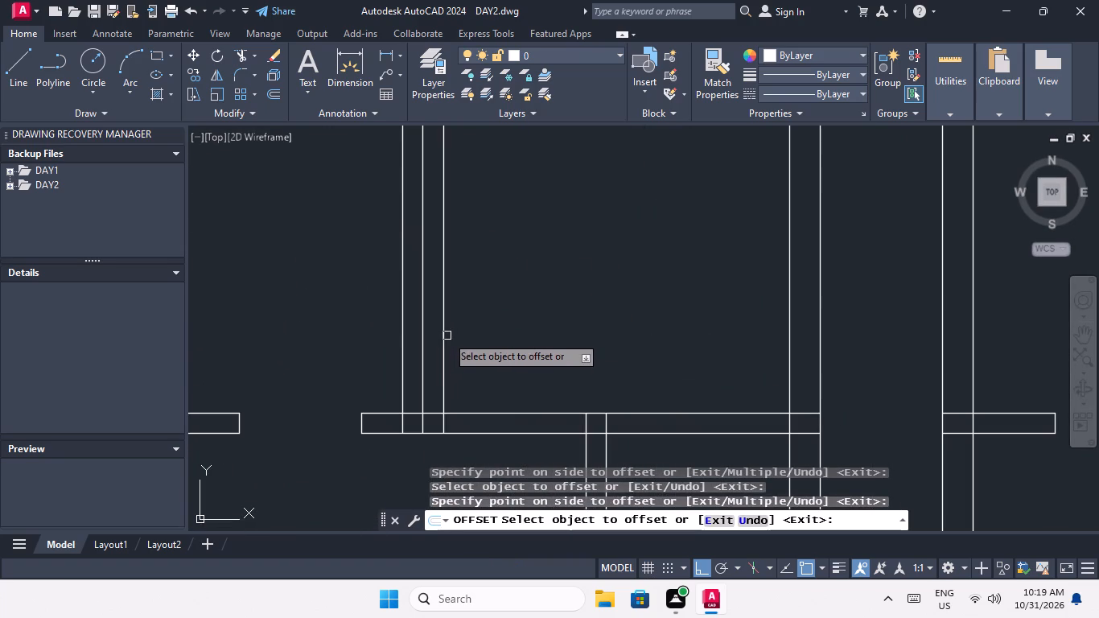
drag(443, 337, 461, 336)
click(519, 326)
scroll(521, 320, down, 3)
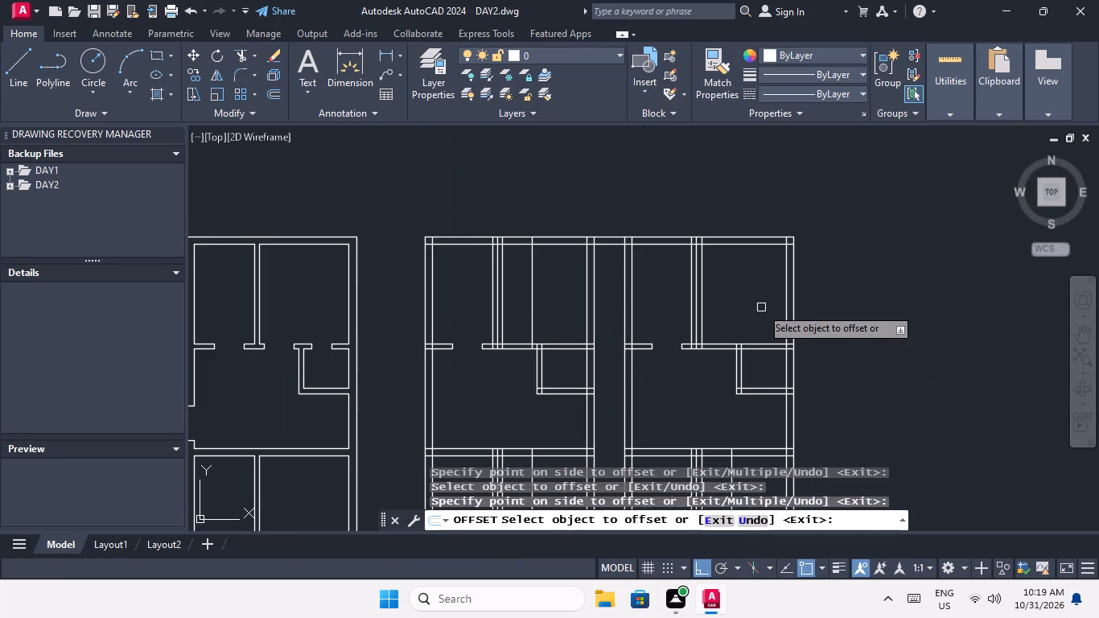
middle_drag(750, 308, 593, 328)
scroll(558, 340, up, 2)
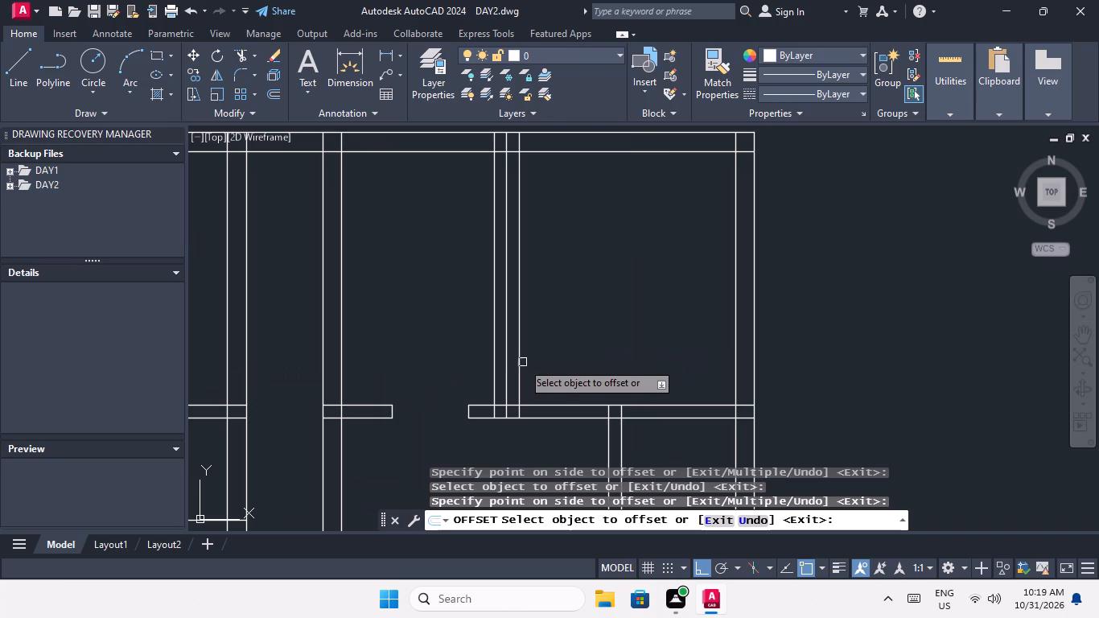
drag(521, 363, 574, 358)
click(591, 354)
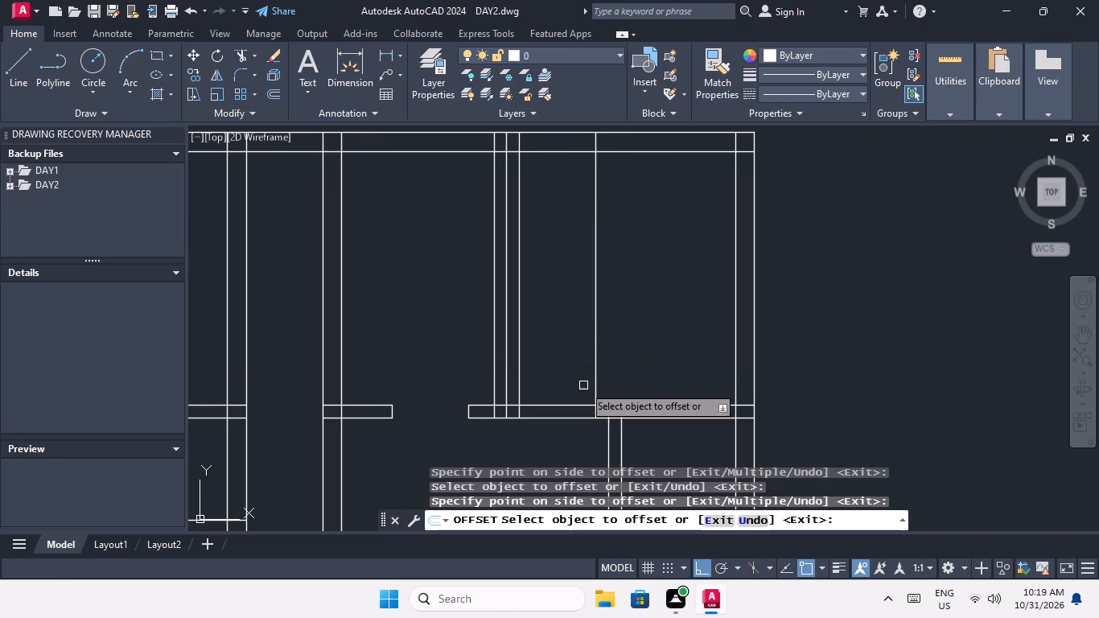
key(Escape)
key(Escape)
Trim the guide lines and the wall between them to cut the 3' opening right of the partition in the top room left of the corridor.
middle_drag(527, 425, 632, 360)
scroll(630, 359, down, 1)
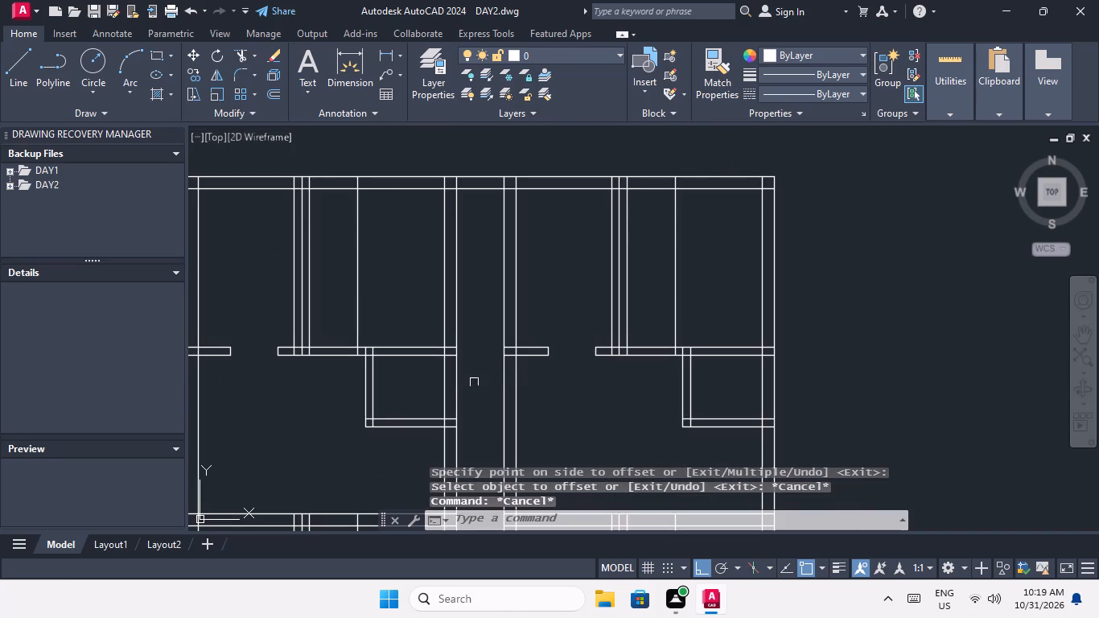
middle_drag(454, 384, 555, 342)
scroll(430, 353, up, 3)
middle_drag(435, 361, 460, 463)
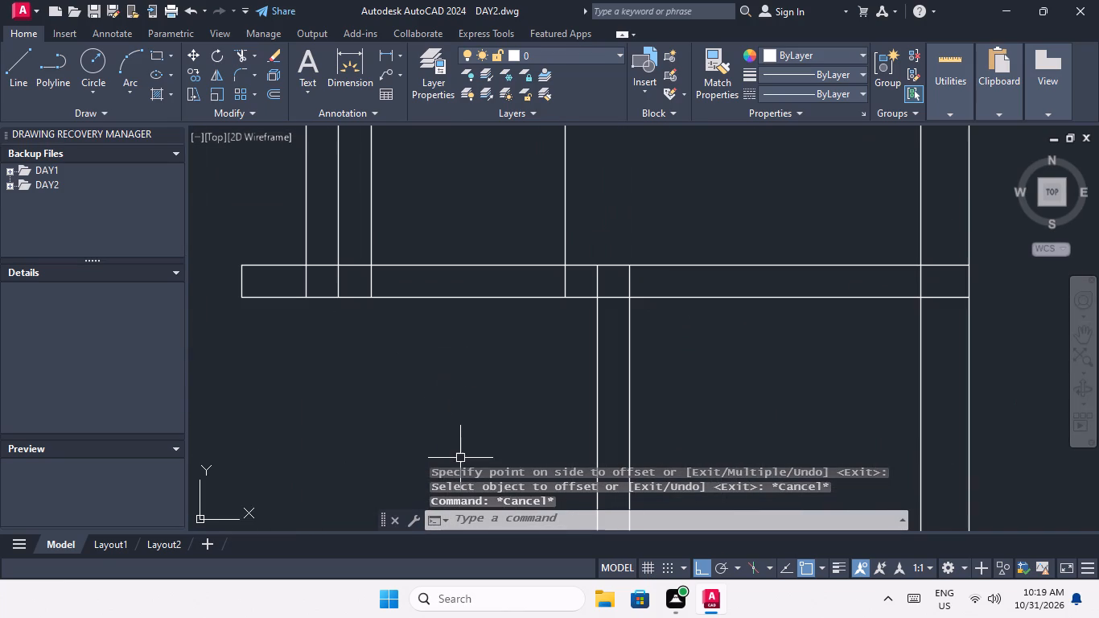
key(t)
text(r)
key(space)
key(space)
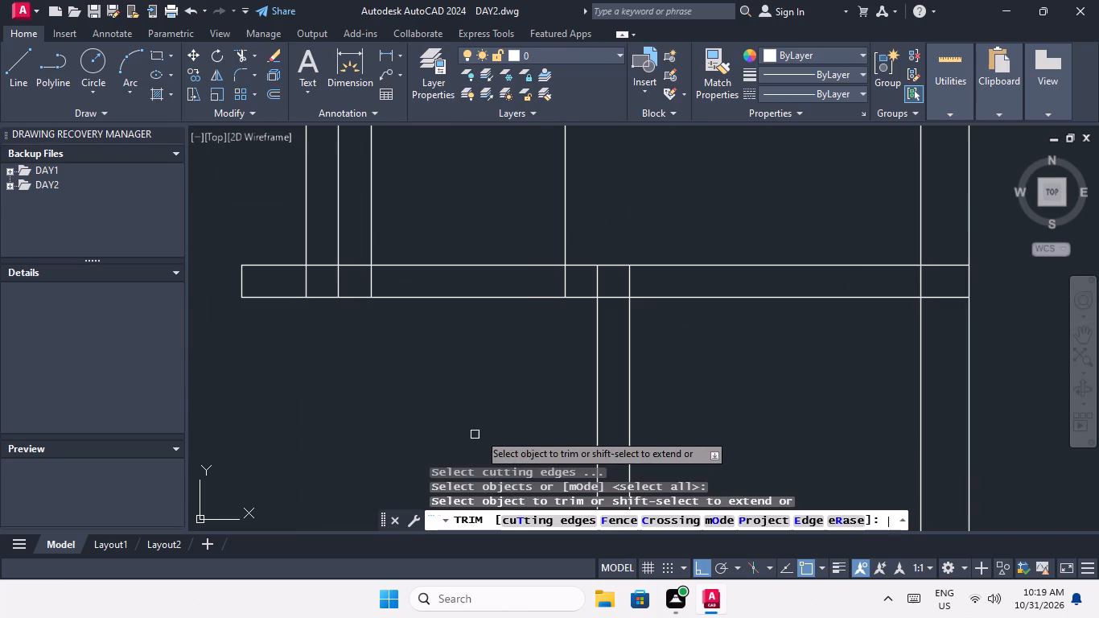
drag(585, 173, 577, 179)
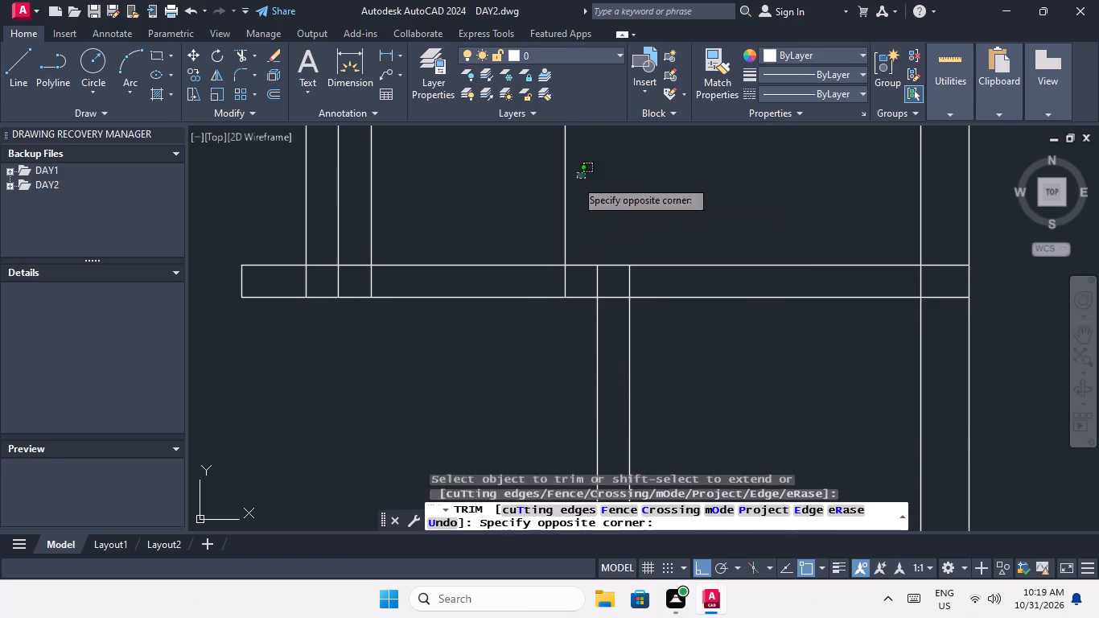
click(363, 229)
drag(469, 335, 471, 339)
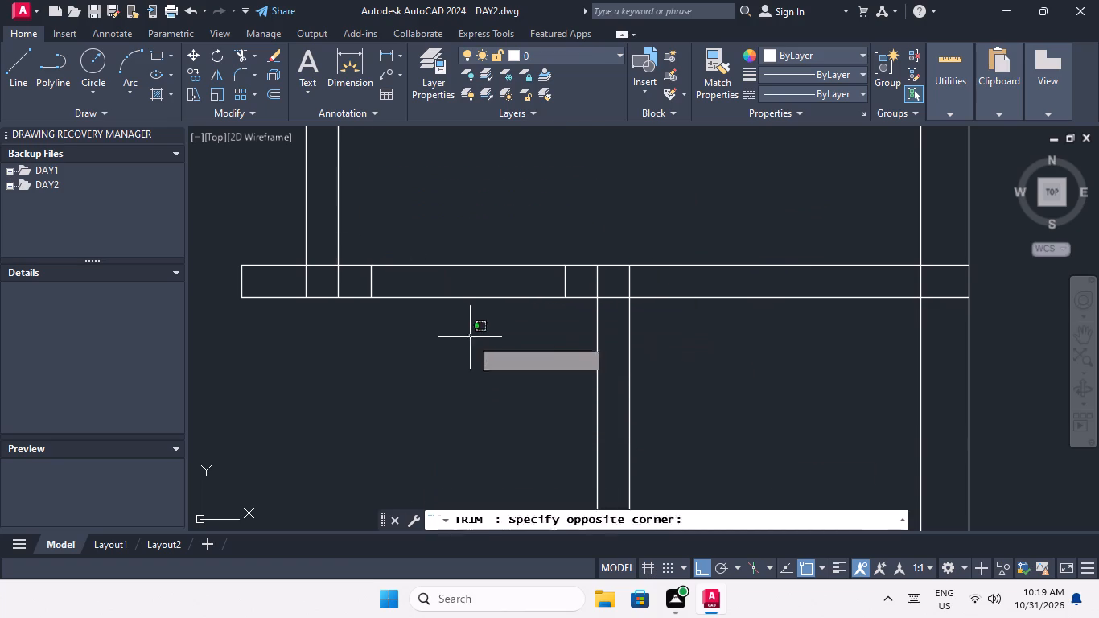
drag(471, 339, 464, 328)
click(422, 199)
Trim the guide lines and wall segment to cut the 3' opening right of the partition in the top room right of the corridor.
middle_drag(418, 294, 73, 352)
scroll(212, 361, down, 3)
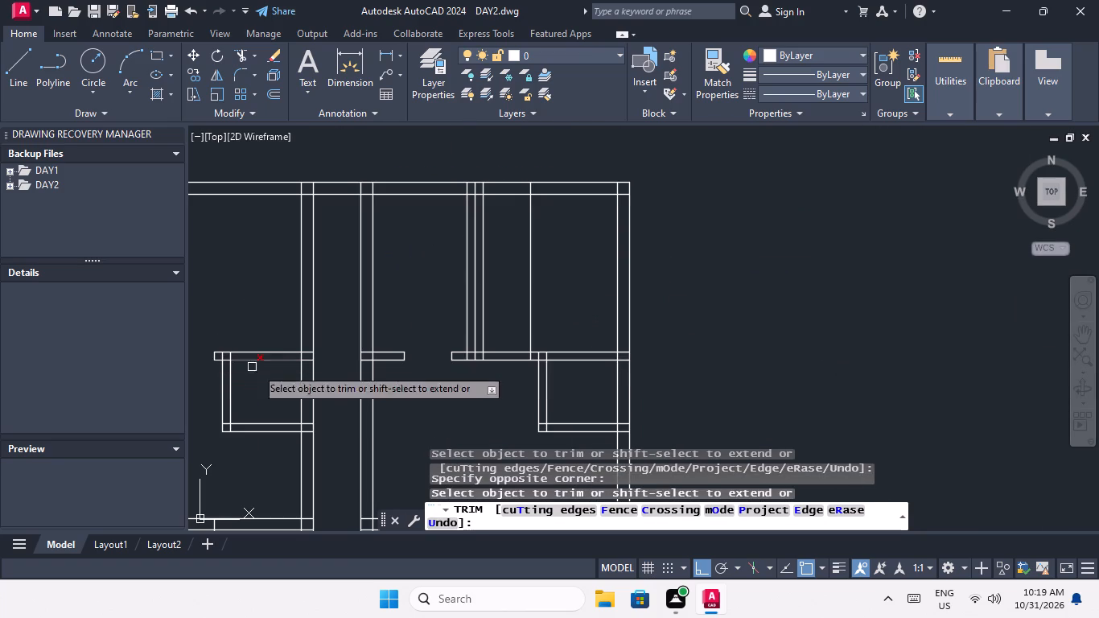
scroll(496, 371, up, 3)
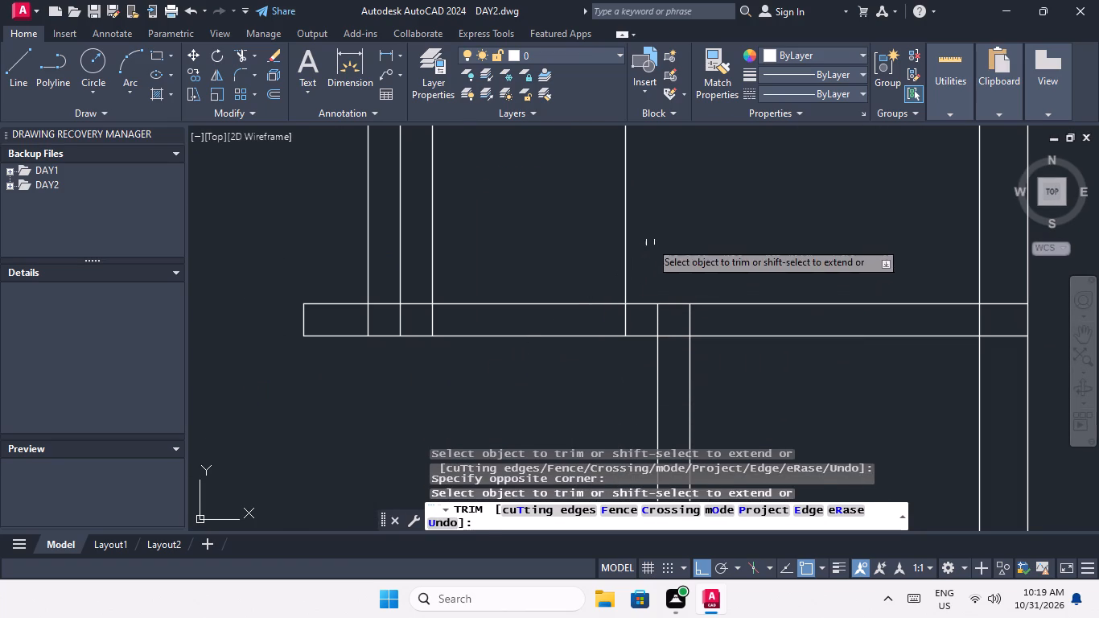
drag(649, 230, 617, 245)
click(422, 262)
drag(556, 373, 543, 352)
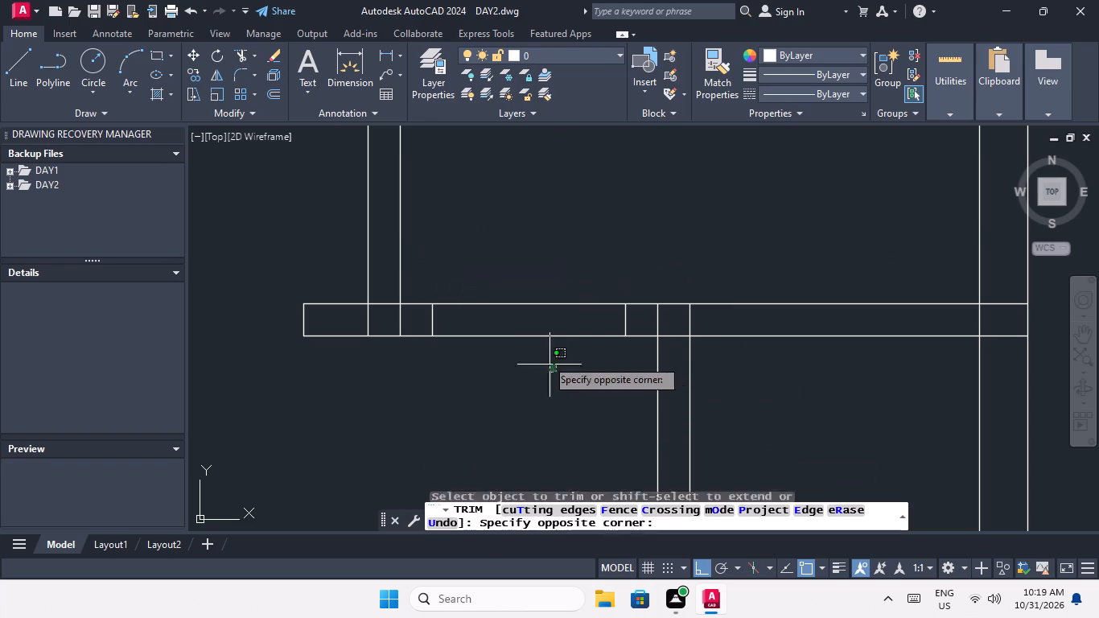
drag(543, 352, 534, 337)
click(488, 243)
Trim the guide lines and wall segment to cut the 3' opening right of the partition in the second-row room left of the corridor.
scroll(494, 283, down, 4)
middle_drag(451, 352, 492, 296)
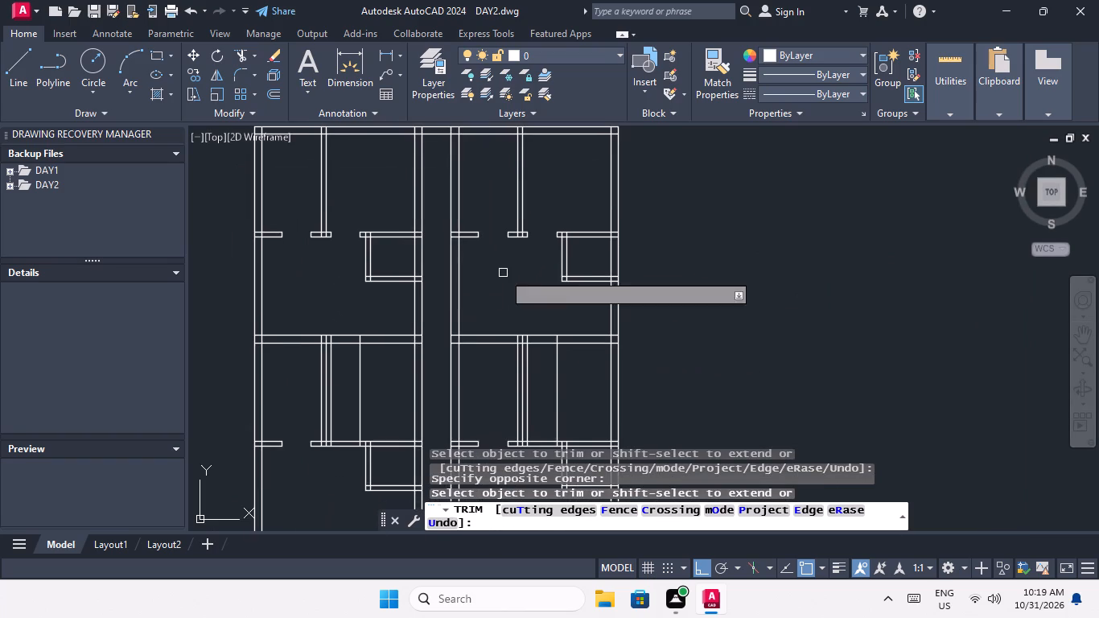
middle_click(503, 273)
scroll(335, 458, up, 4)
middle_drag(332, 456, 335, 451)
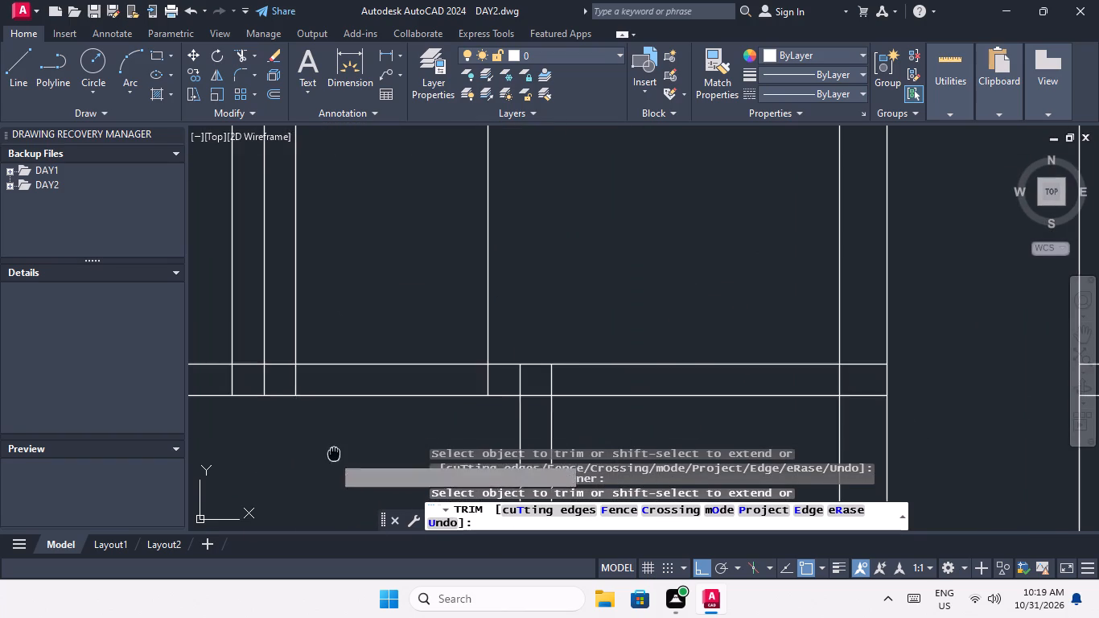
middle_drag(335, 451, 364, 363)
click(533, 196)
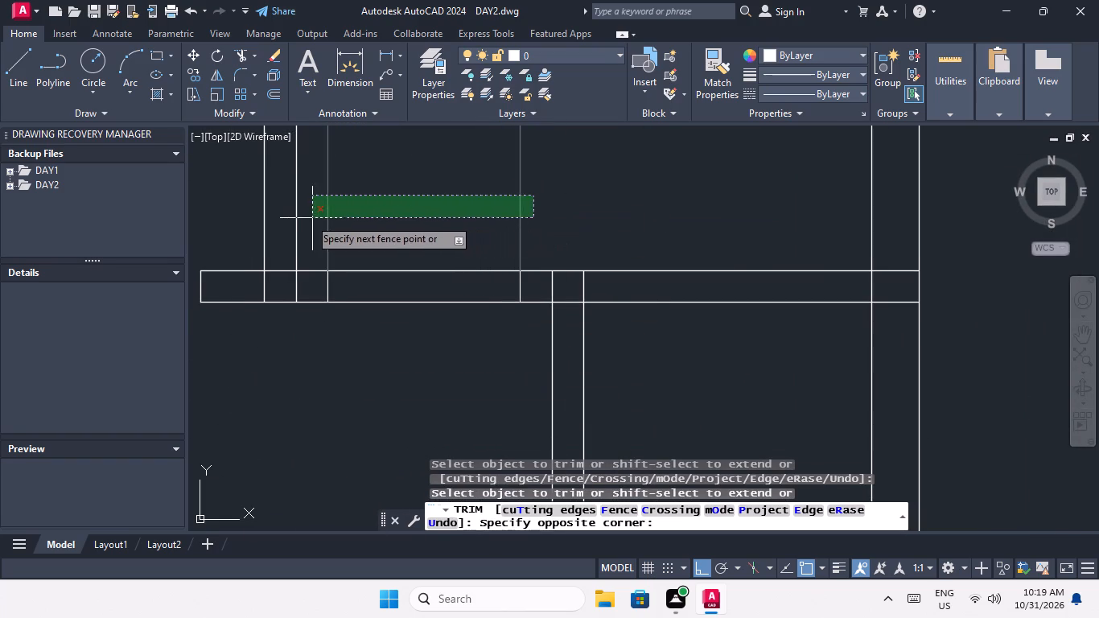
click(307, 218)
drag(427, 361, 406, 327)
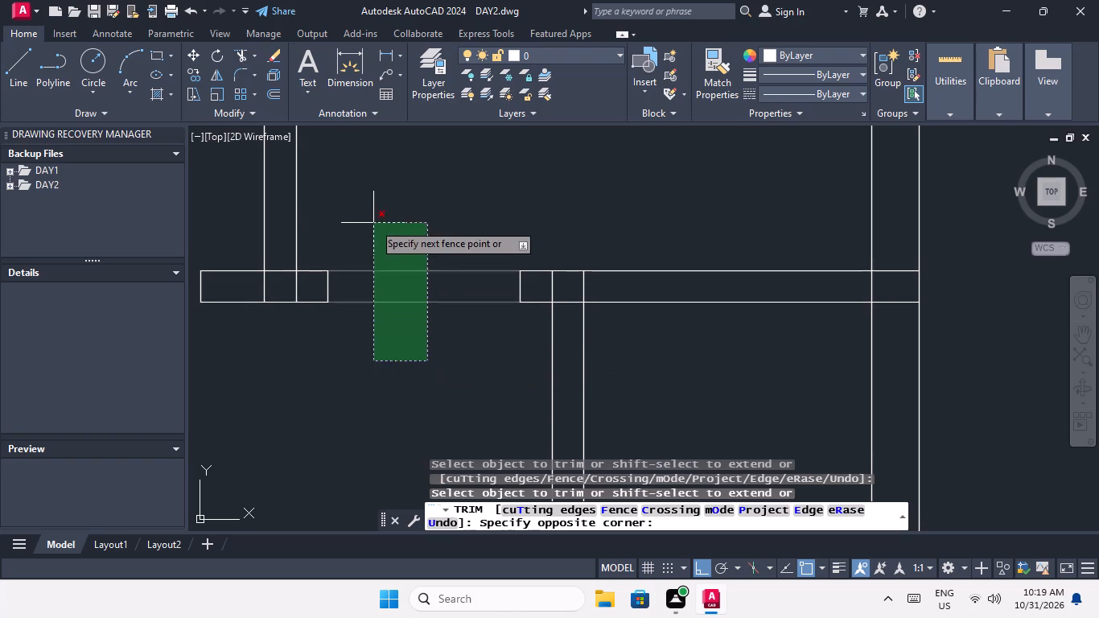
click(373, 223)
Trim the guide lines and wall segment to cut the 3' opening right of the partition in the second-row room right of the corridor.
scroll(377, 238, down, 4)
middle_drag(385, 303, 254, 360)
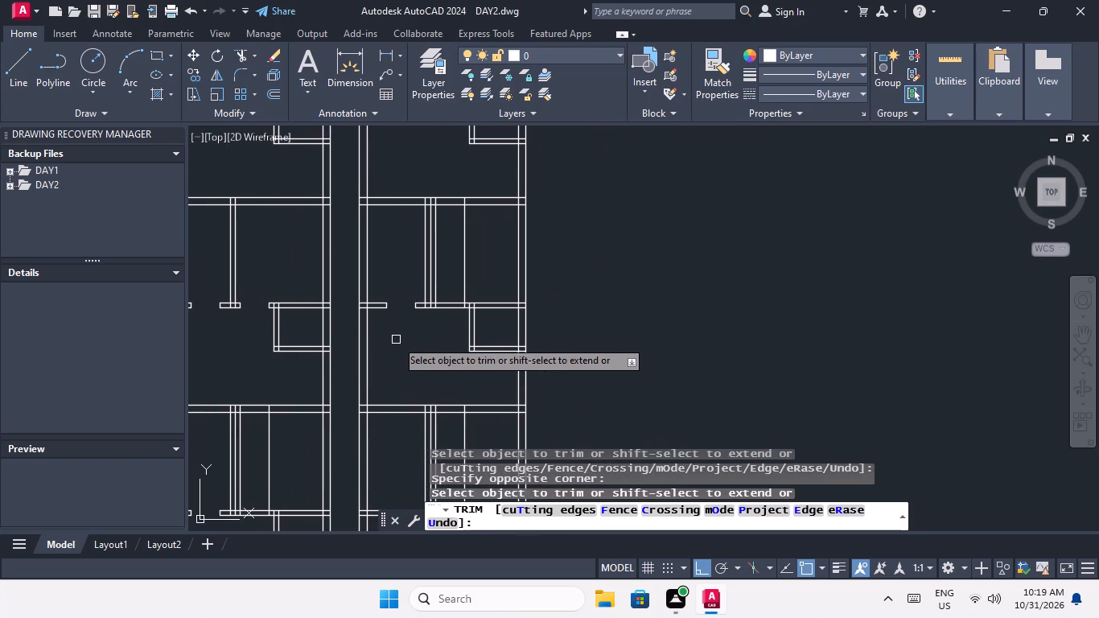
scroll(441, 316, up, 3)
middle_drag(447, 324, 327, 373)
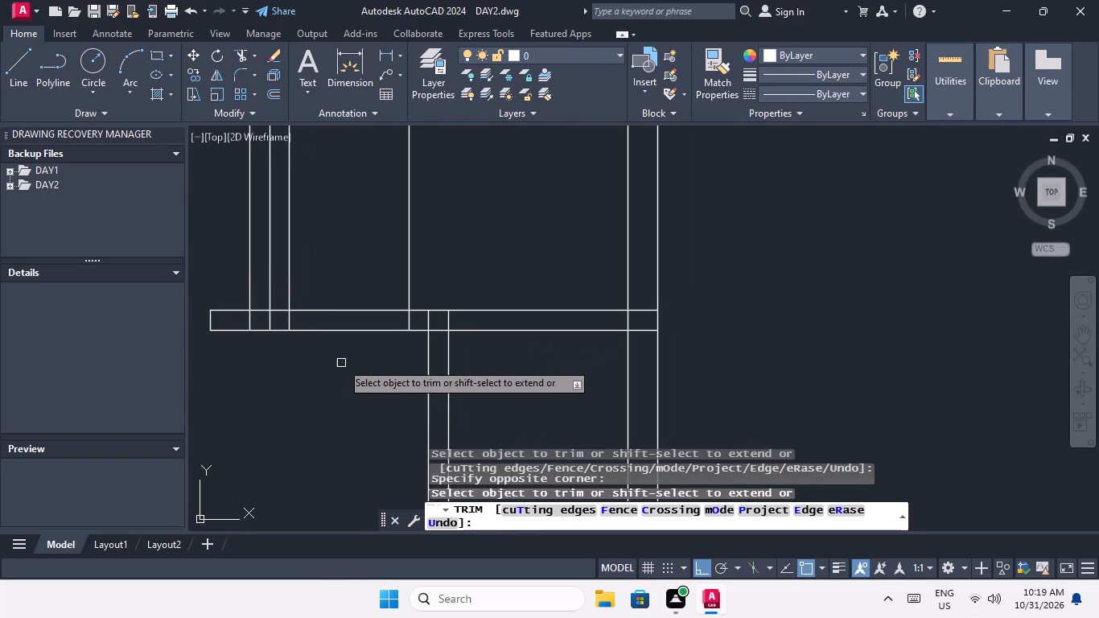
scroll(341, 361, up, 1)
drag(460, 187, 451, 193)
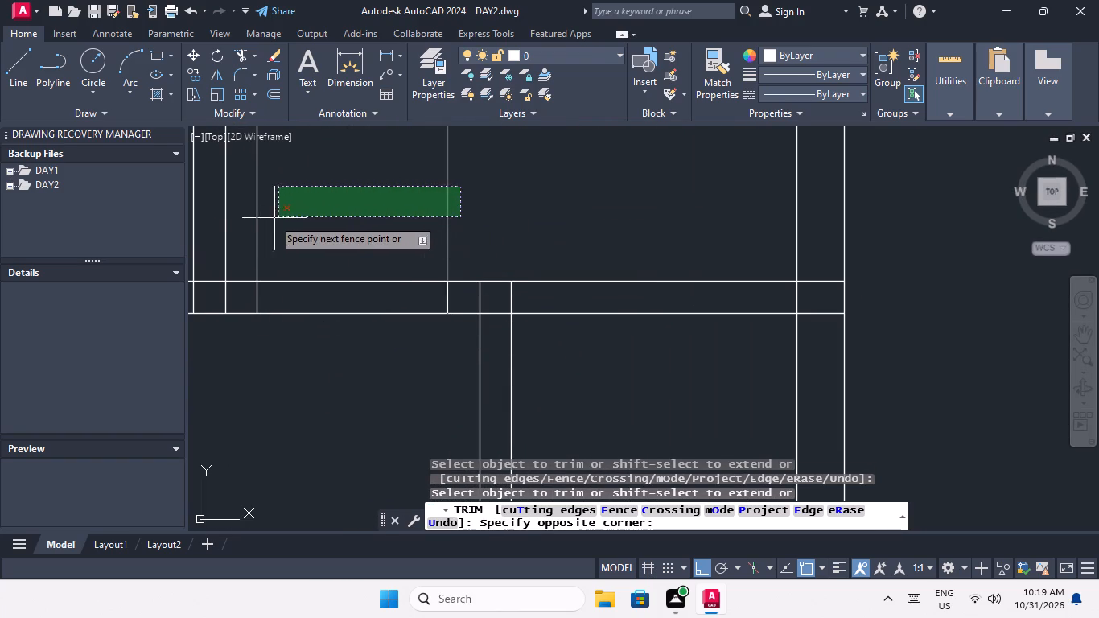
click(249, 219)
drag(351, 344, 340, 327)
click(311, 233)
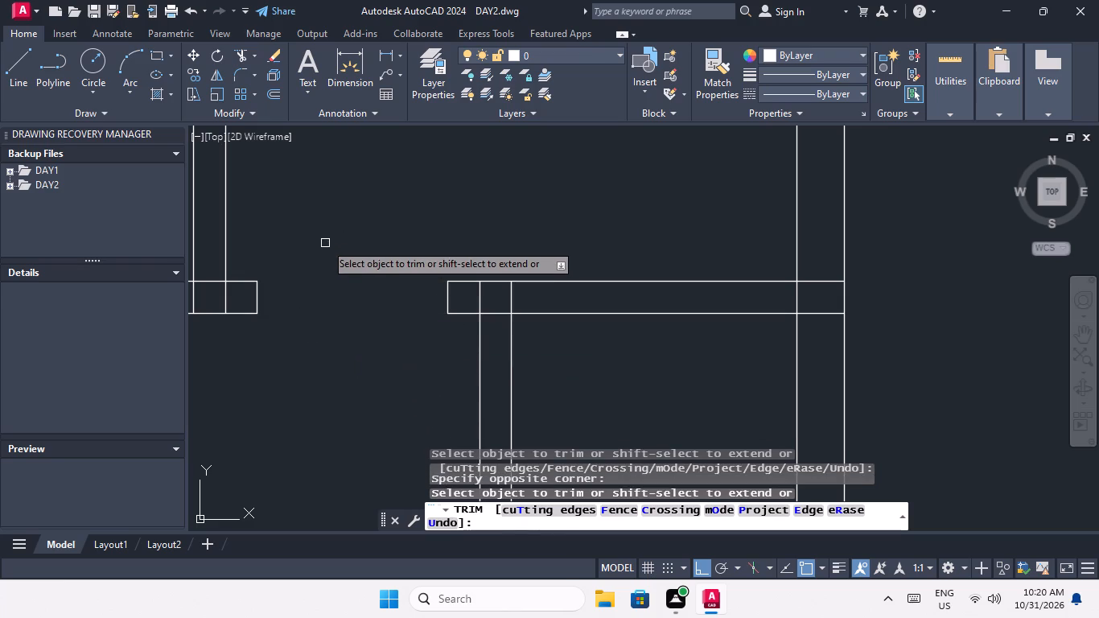
Trim the guide lines and wall segment to cut the 3' opening right of the partition in the third-row room left of the corridor.
scroll(325, 243, down, 3)
middle_drag(332, 285, 384, 233)
scroll(381, 250, down, 2)
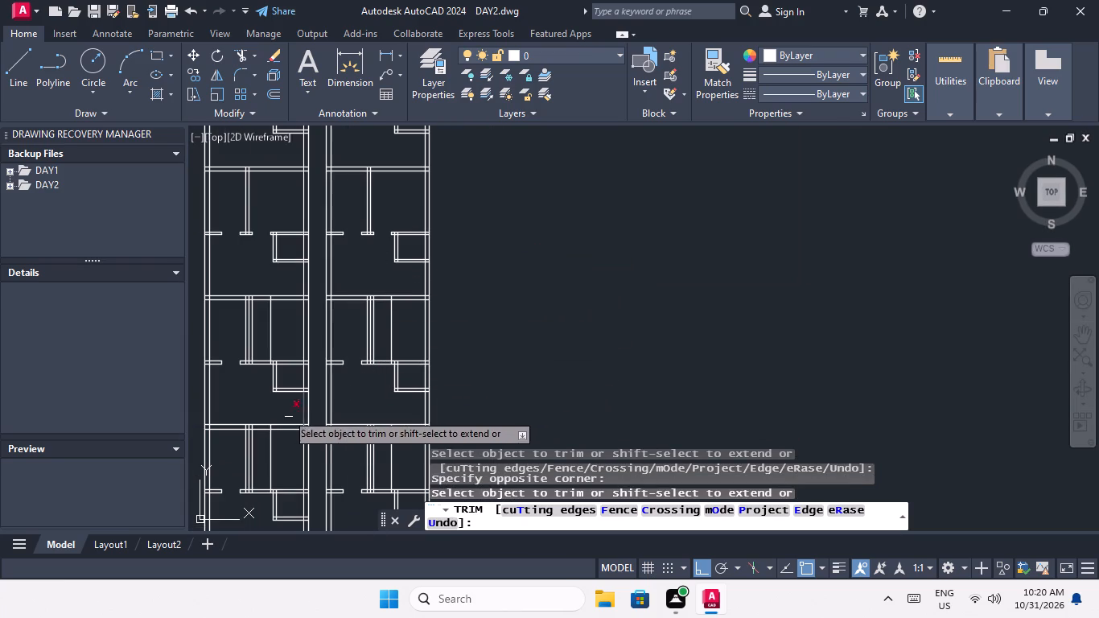
middle_drag(251, 388, 306, 367)
scroll(305, 351, up, 6)
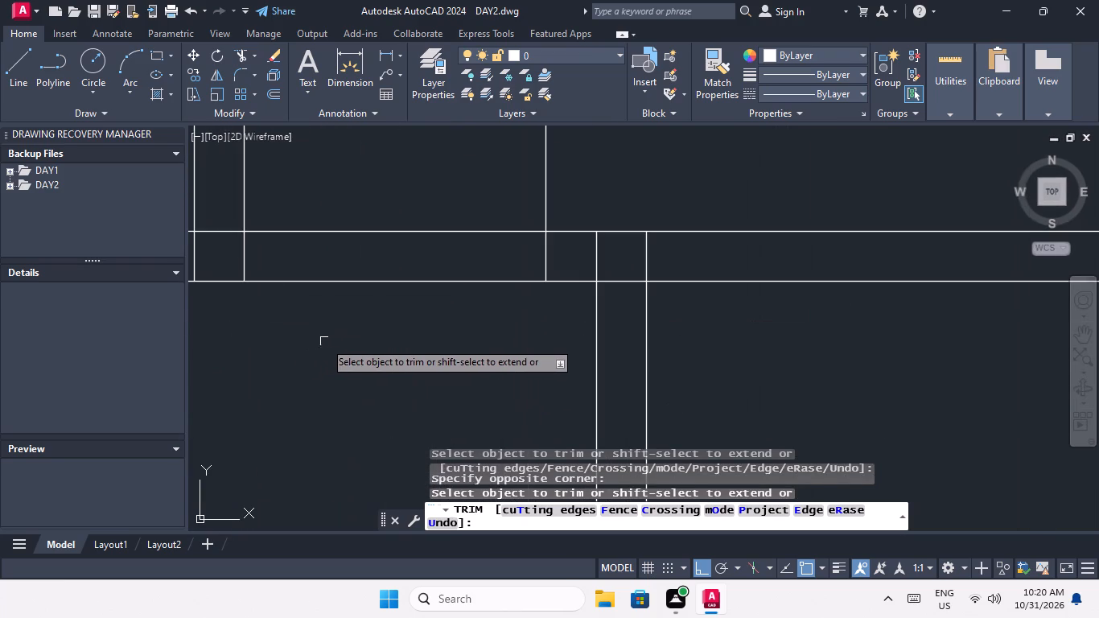
middle_drag(331, 357, 351, 448)
drag(595, 207, 580, 209)
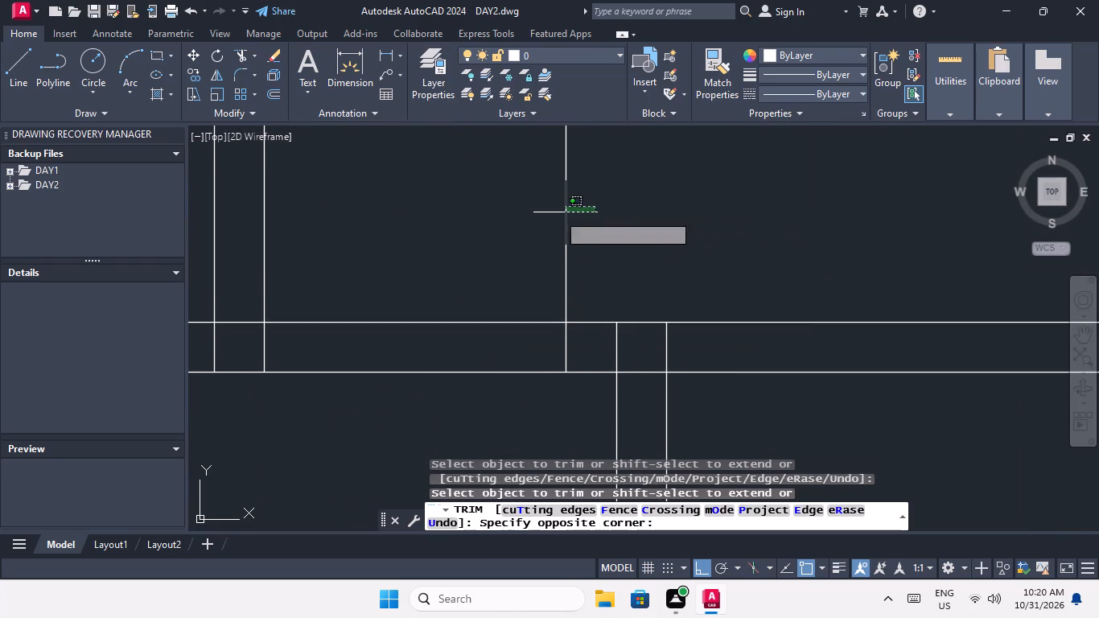
click(237, 245)
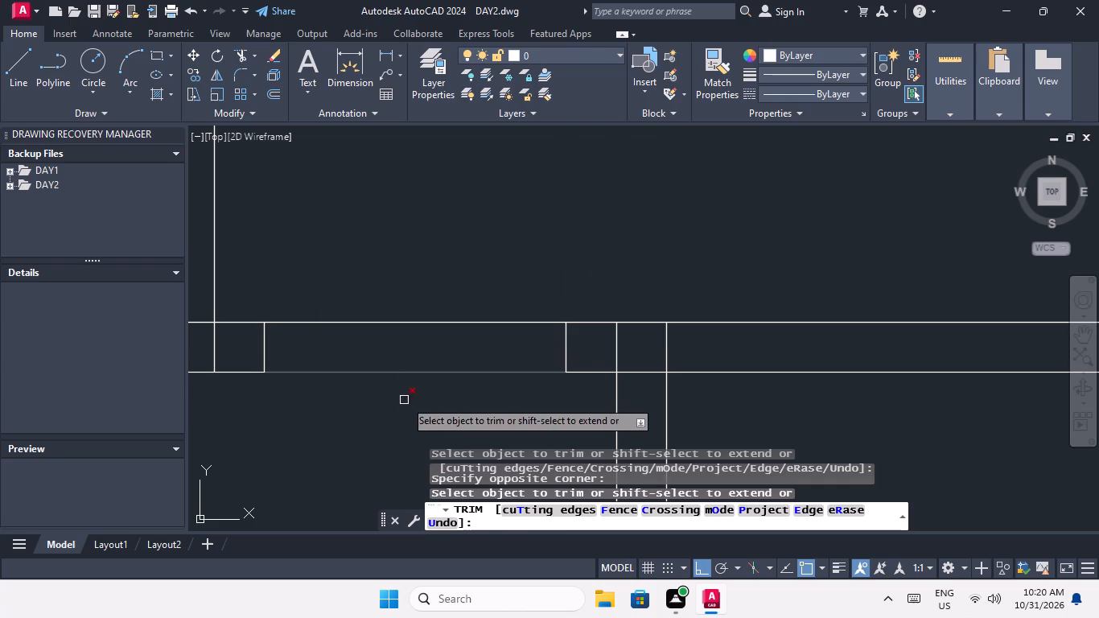
drag(413, 412, 395, 384)
click(355, 274)
Trim the guide lines and wall segment to cut the 3' opening right of the partition in the third-row room right of the corridor.
scroll(354, 274, down, 5)
middle_drag(355, 315, 290, 321)
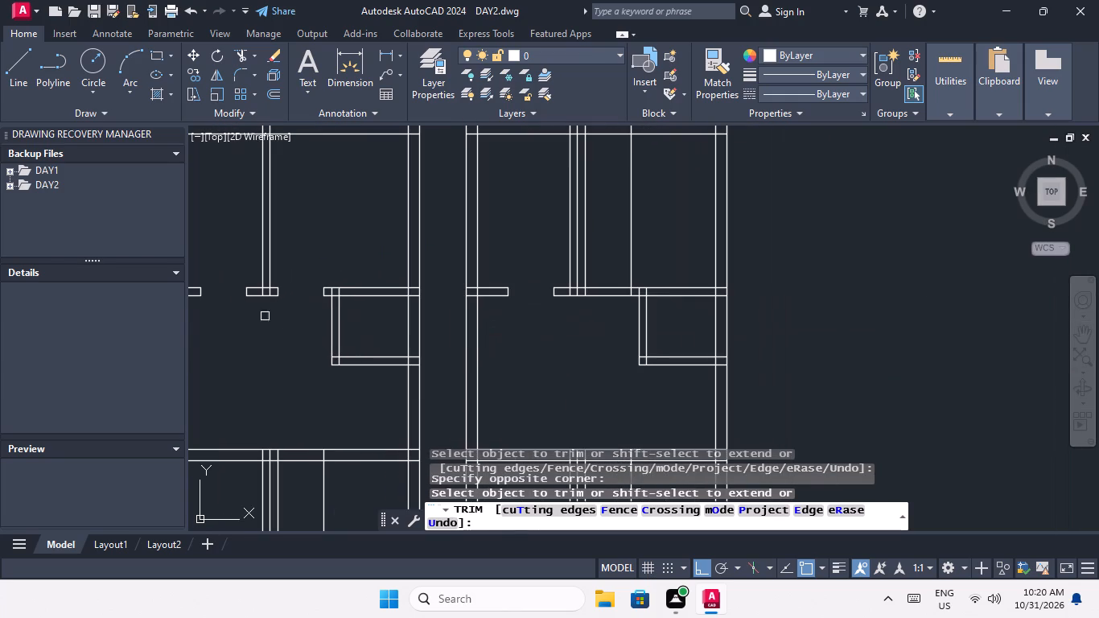
middle_drag(583, 317, 429, 327)
scroll(449, 303, up, 2)
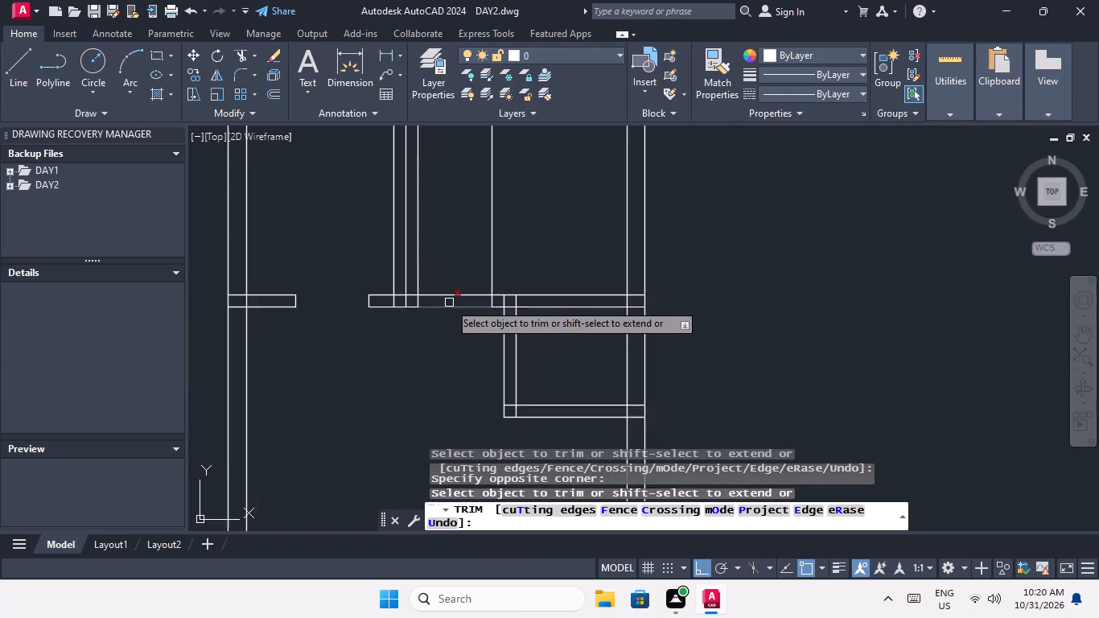
scroll(449, 303, up, 1)
drag(583, 172, 564, 187)
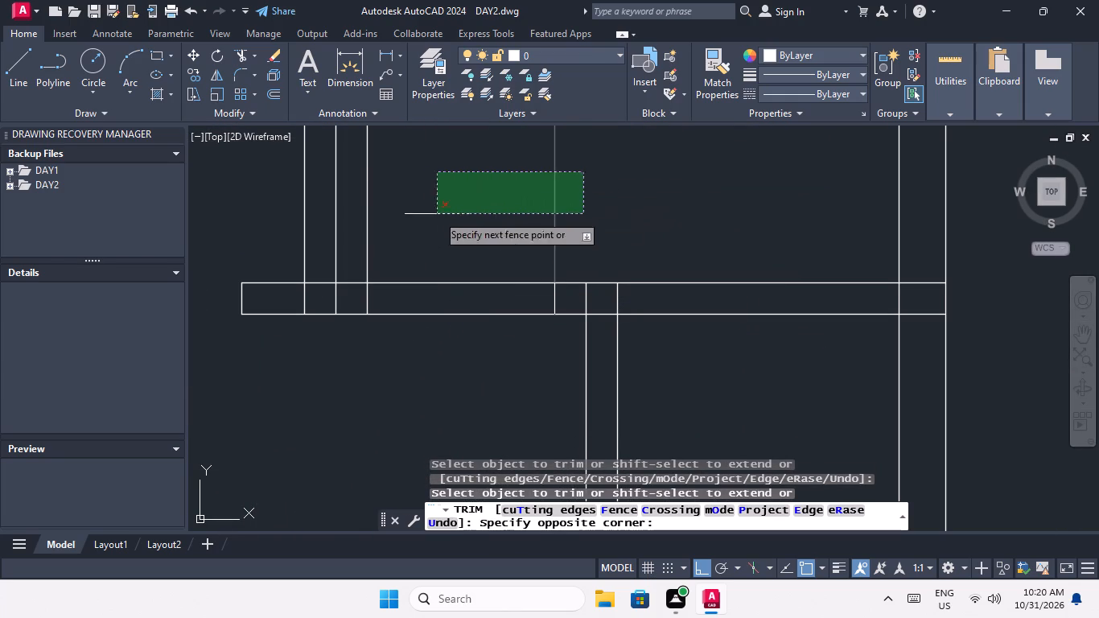
click(353, 214)
drag(467, 359, 451, 332)
click(416, 232)
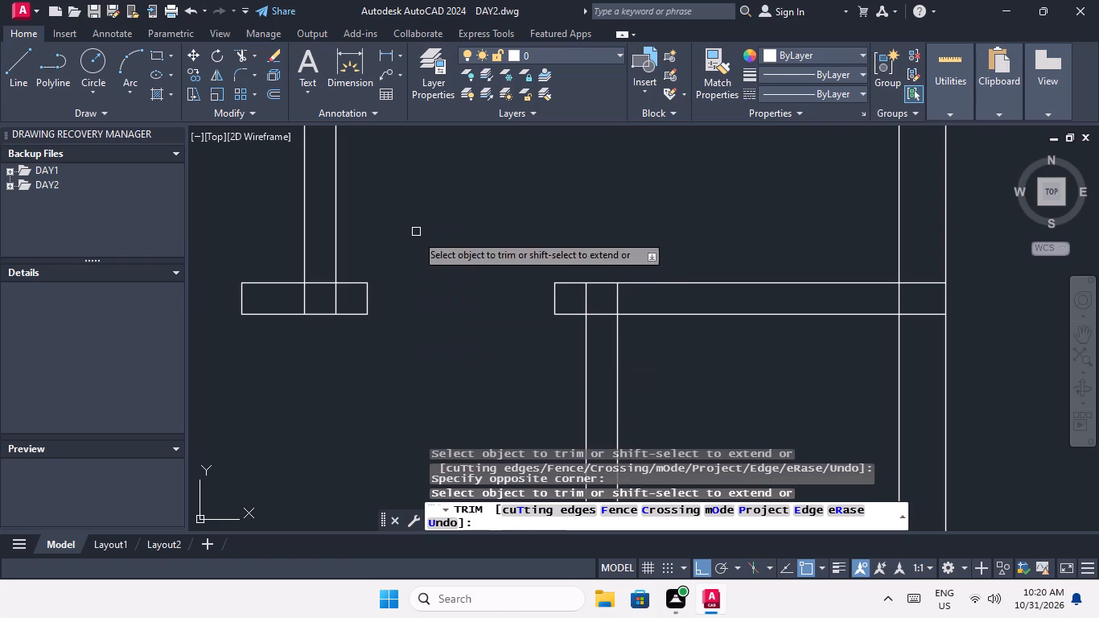
Trim the guide lines and wall segment to cut the 3' opening right of the partition in the bottom room right of the corridor.
scroll(431, 290, down, 5)
middle_drag(395, 360, 424, 265)
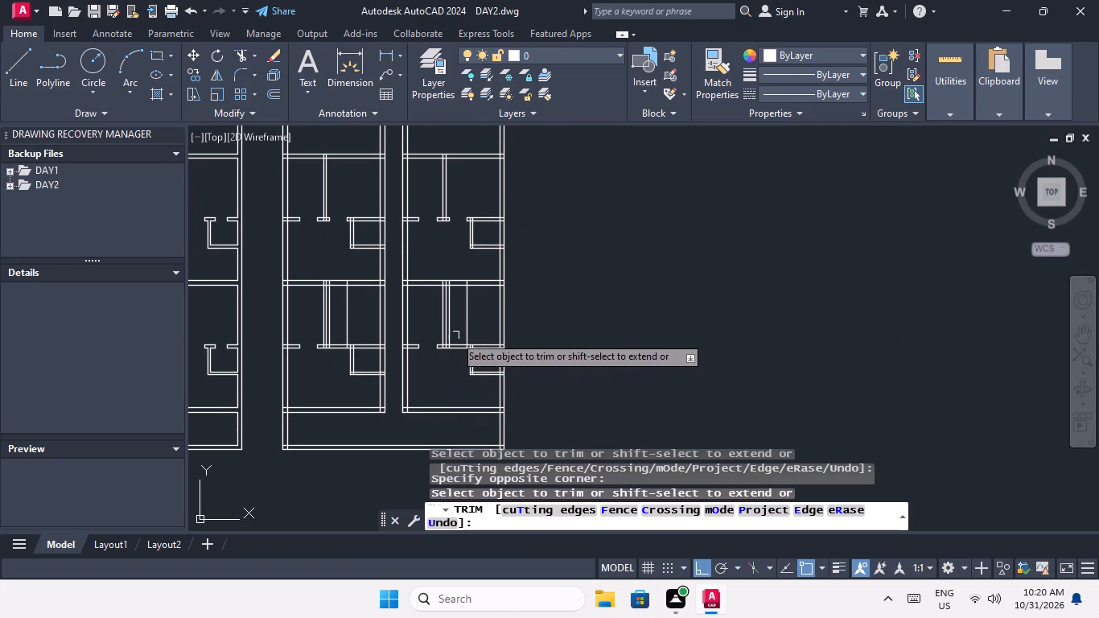
scroll(453, 345, up, 3)
middle_drag(450, 387, 416, 386)
scroll(418, 381, up, 3)
middle_drag(418, 381, 412, 458)
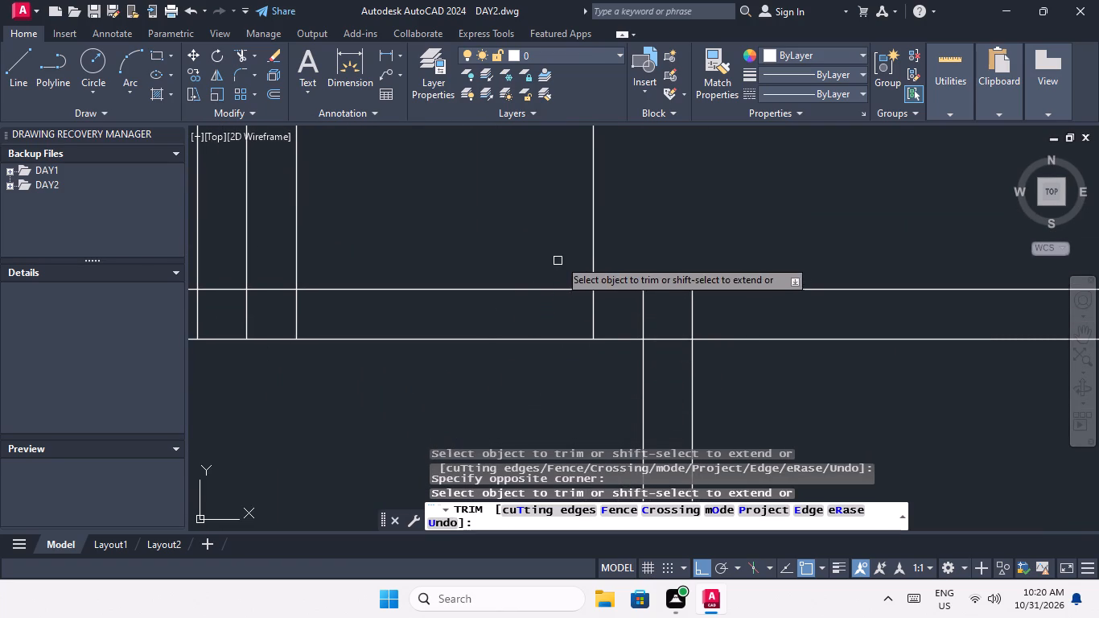
drag(625, 187, 622, 190)
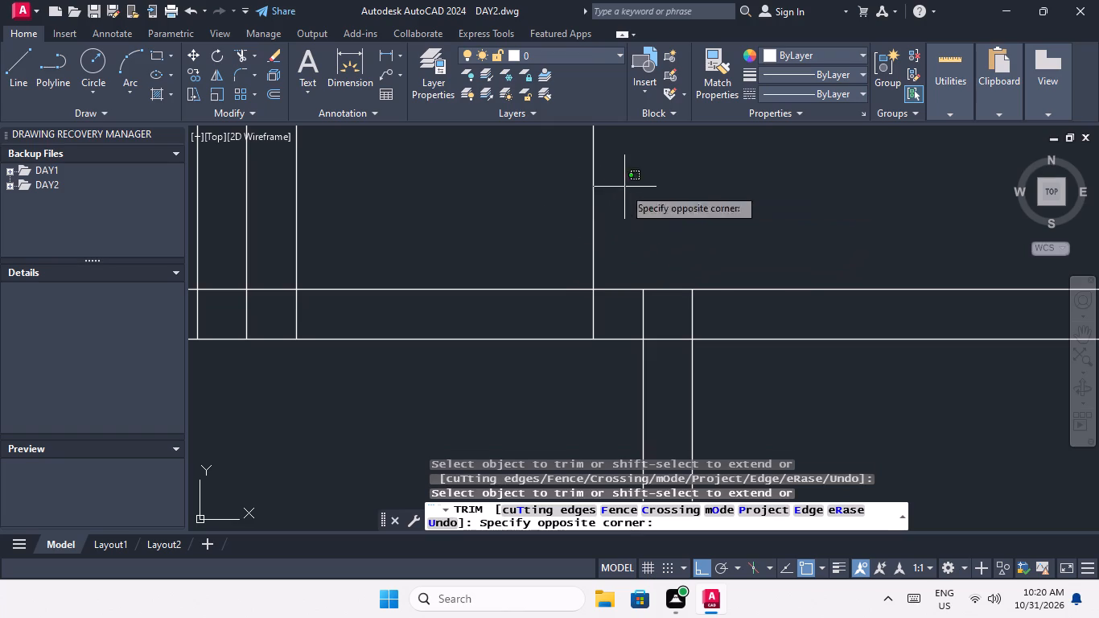
drag(622, 190, 606, 197)
click(282, 206)
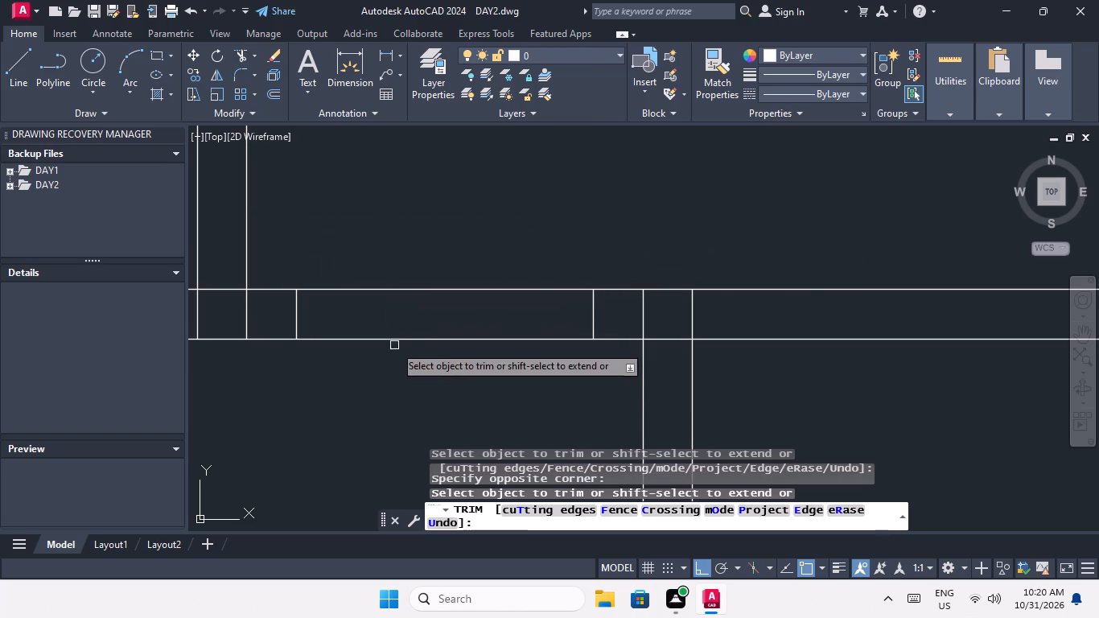
drag(463, 393, 453, 372)
click(427, 258)
Trim the guide lines and wall segment to cut the 3' opening right of the partition in the bottom room left of the corridor, and end trimming.
scroll(427, 260, down, 4)
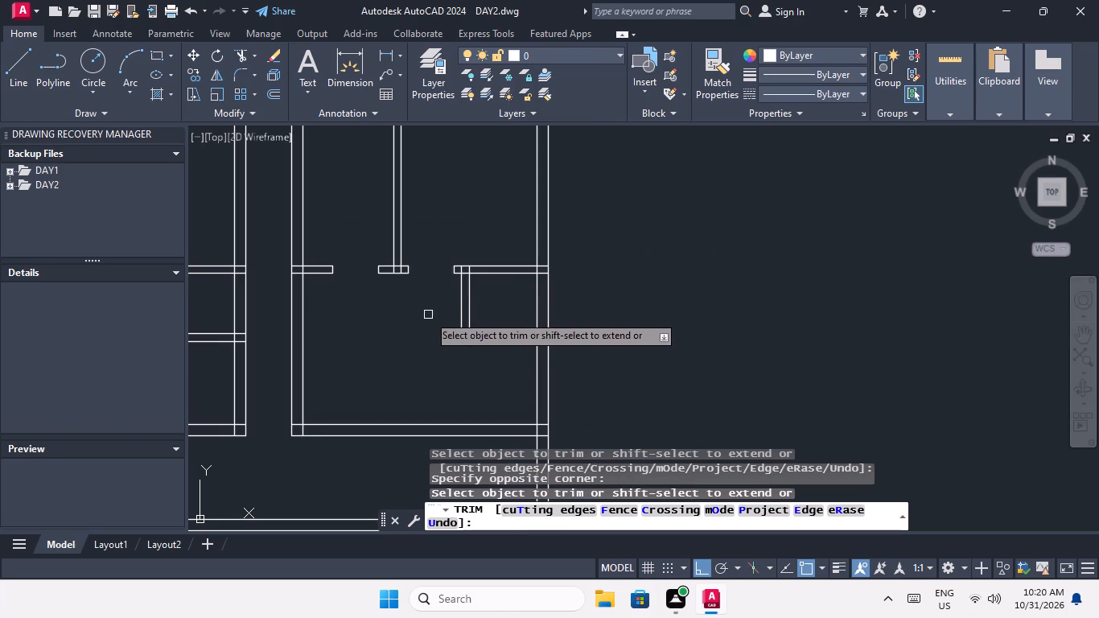
middle_drag(420, 321, 553, 263)
scroll(543, 268, down, 2)
scroll(430, 245, up, 1)
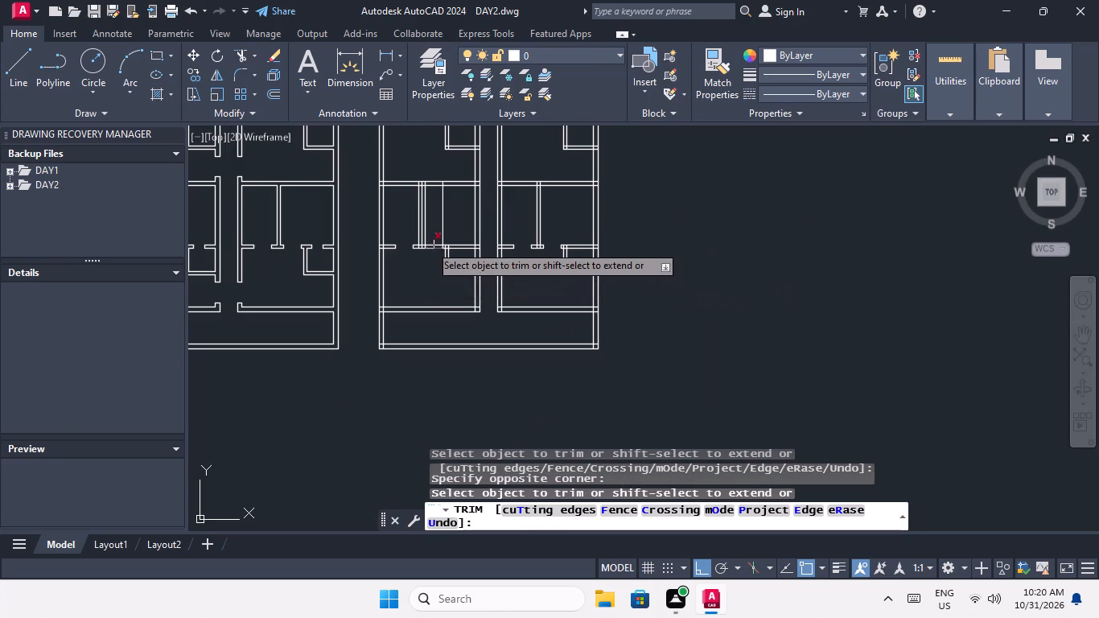
scroll(430, 245, up, 4)
drag(559, 163, 554, 167)
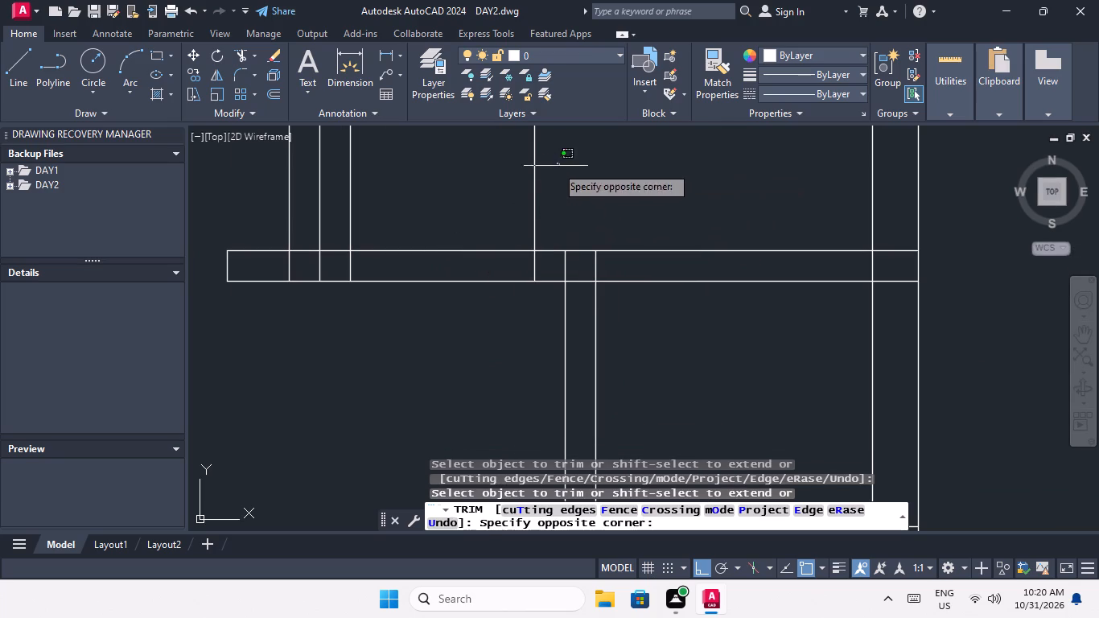
drag(554, 167, 533, 175)
click(344, 184)
drag(480, 328, 469, 309)
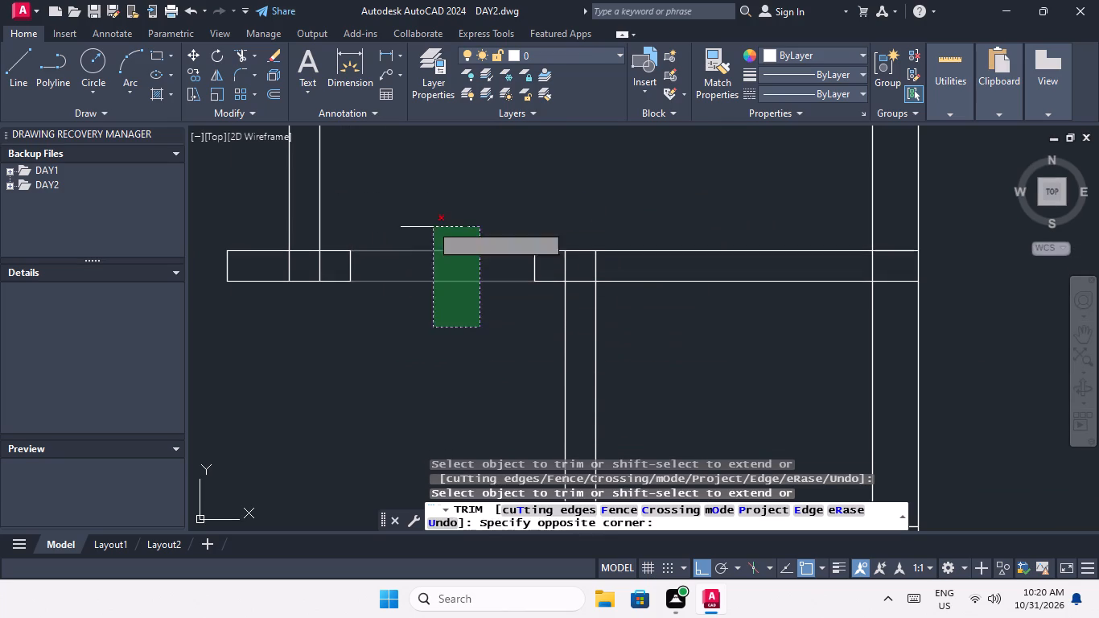
click(423, 208)
scroll(429, 270, down, 5)
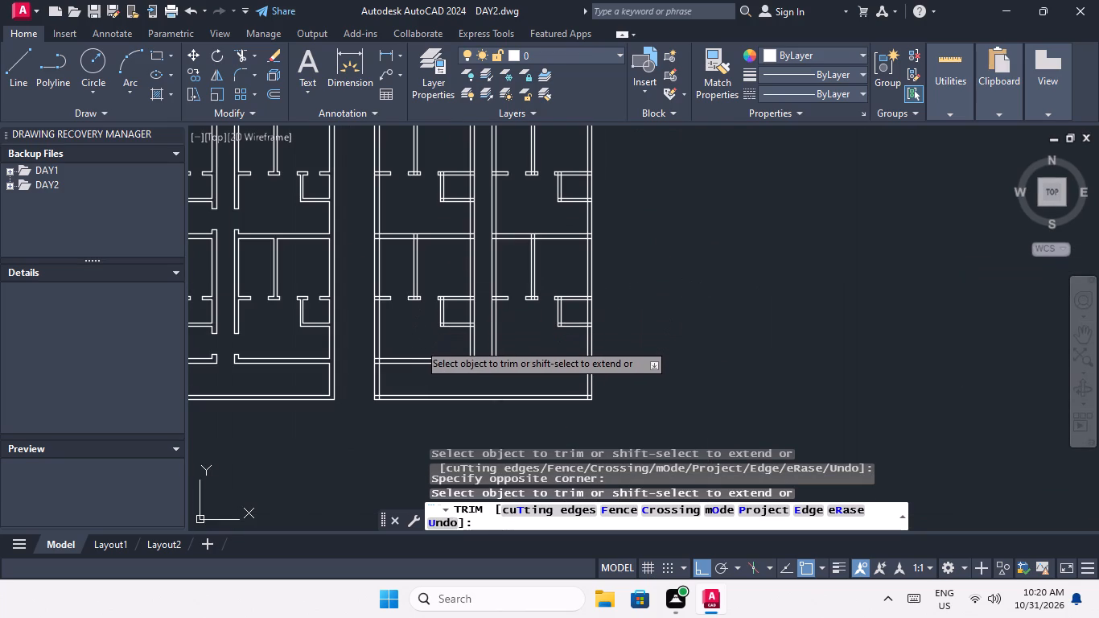
key(Escape)
key(Escape)
key(Escape)
key(Escape)
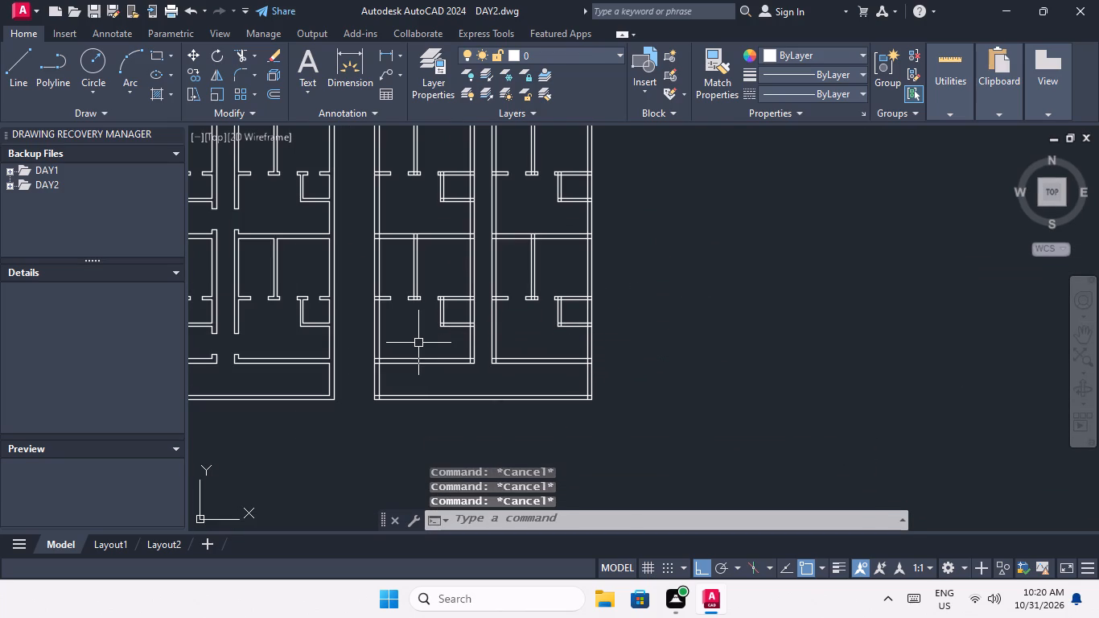
Offset the inner left wall line of the small enclosures 9" to the right in the bottom rooms on both sides of the corridor.
key(o)
key(Return)
key(9)
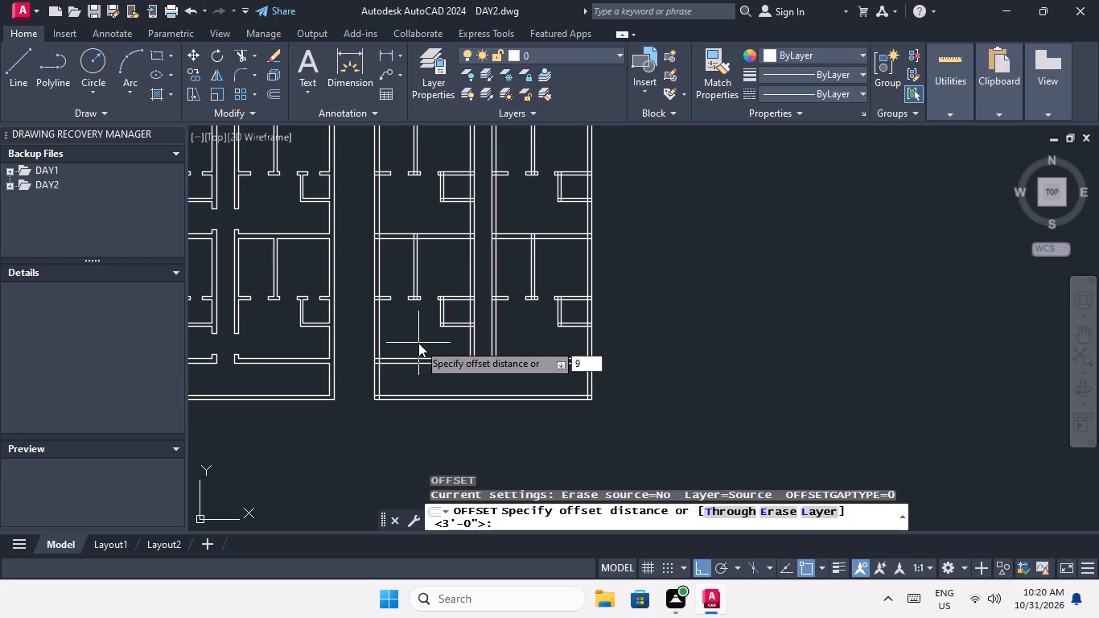
key(shift+quotedbl)
key(Return)
scroll(447, 309, up, 4)
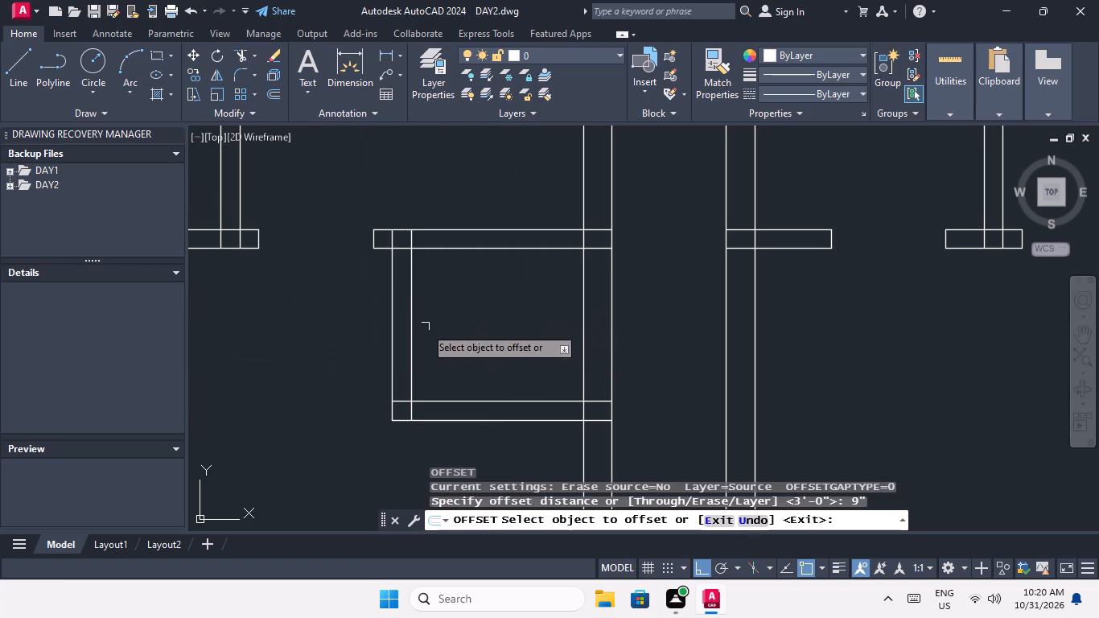
drag(410, 312, 418, 311)
click(457, 304)
scroll(457, 301, down, 3)
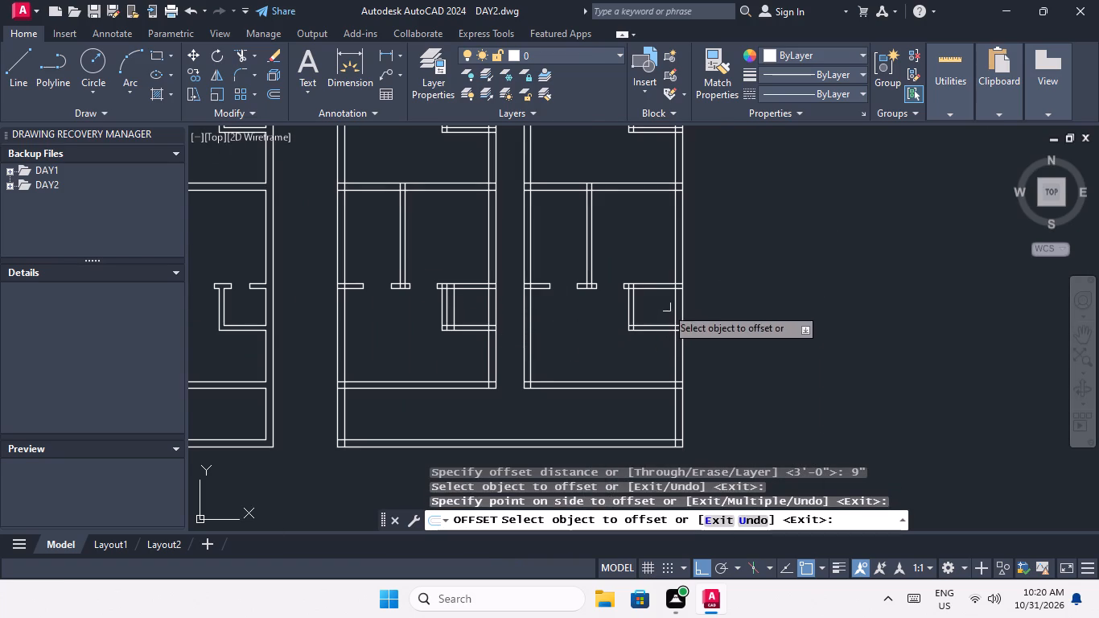
middle_drag(665, 307, 533, 337)
scroll(506, 335, up, 2)
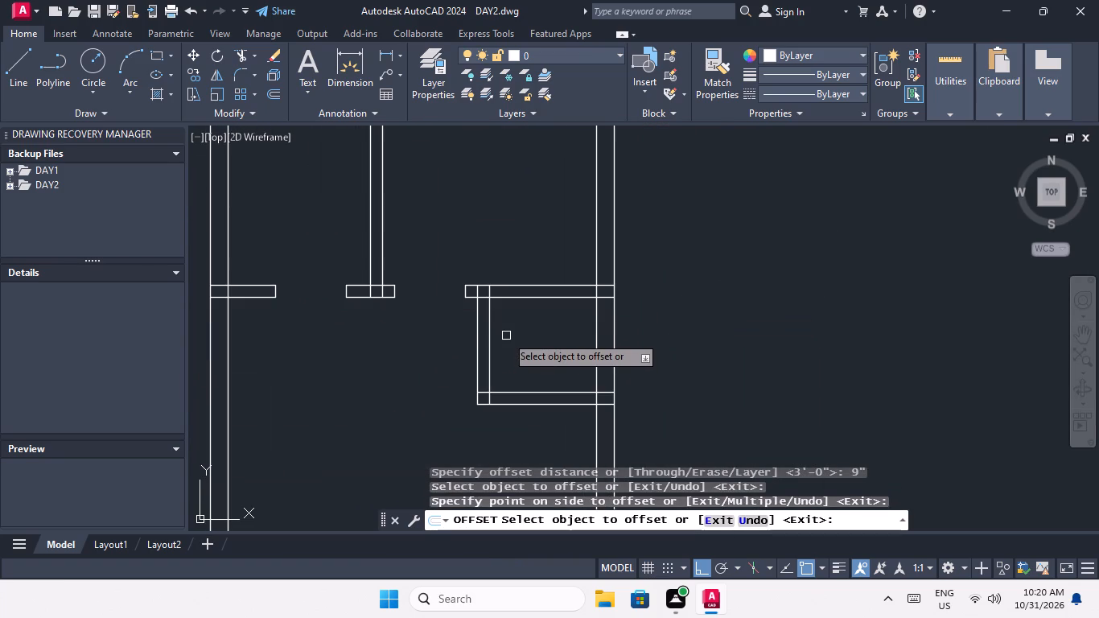
drag(490, 339, 500, 339)
click(530, 336)
Offset the inner left wall line of the small enclosures 9" to the right in the third-row rooms on both sides of the corridor.
scroll(531, 336, down, 2)
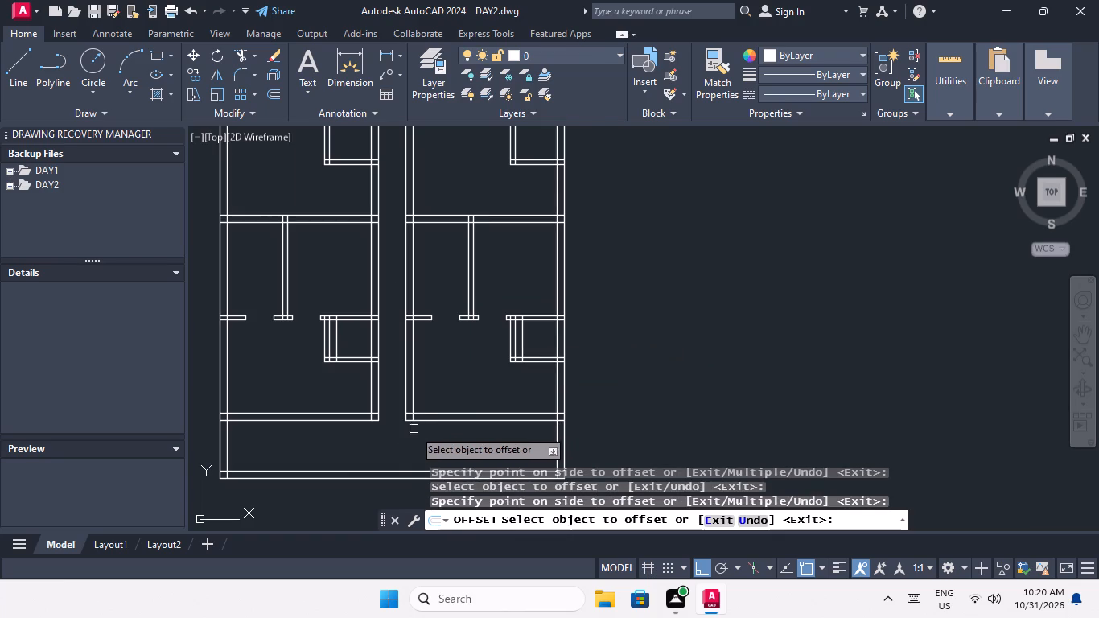
scroll(439, 306, down, 1)
middle_drag(439, 314, 437, 441)
scroll(437, 441, down, 1)
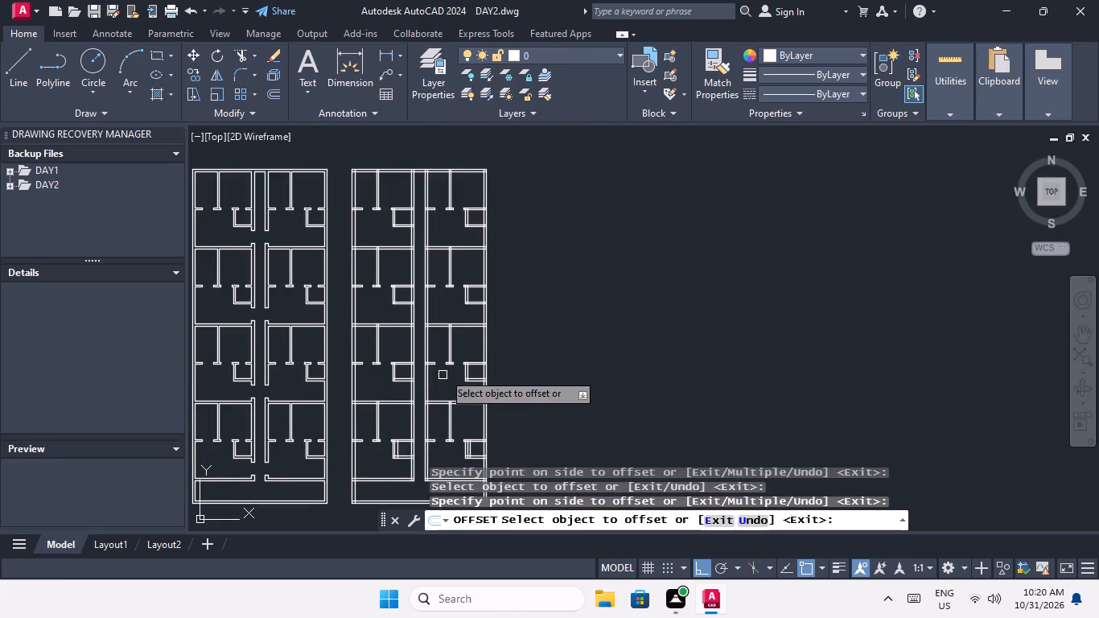
scroll(449, 359, down, 1)
scroll(457, 374, up, 5)
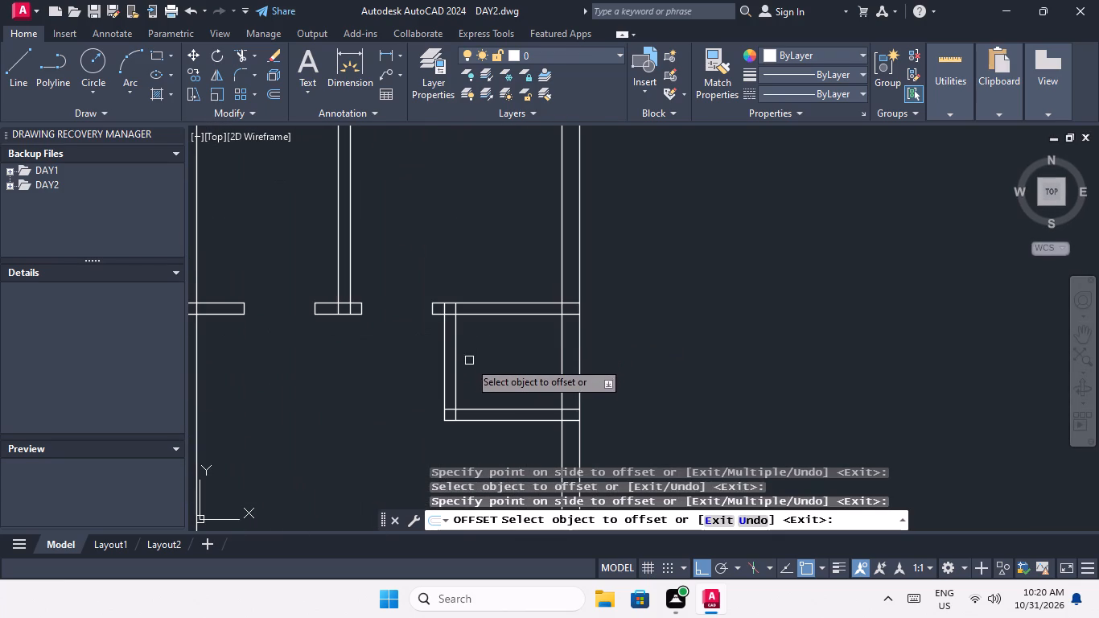
drag(458, 351, 466, 352)
click(496, 352)
scroll(489, 330, down, 4)
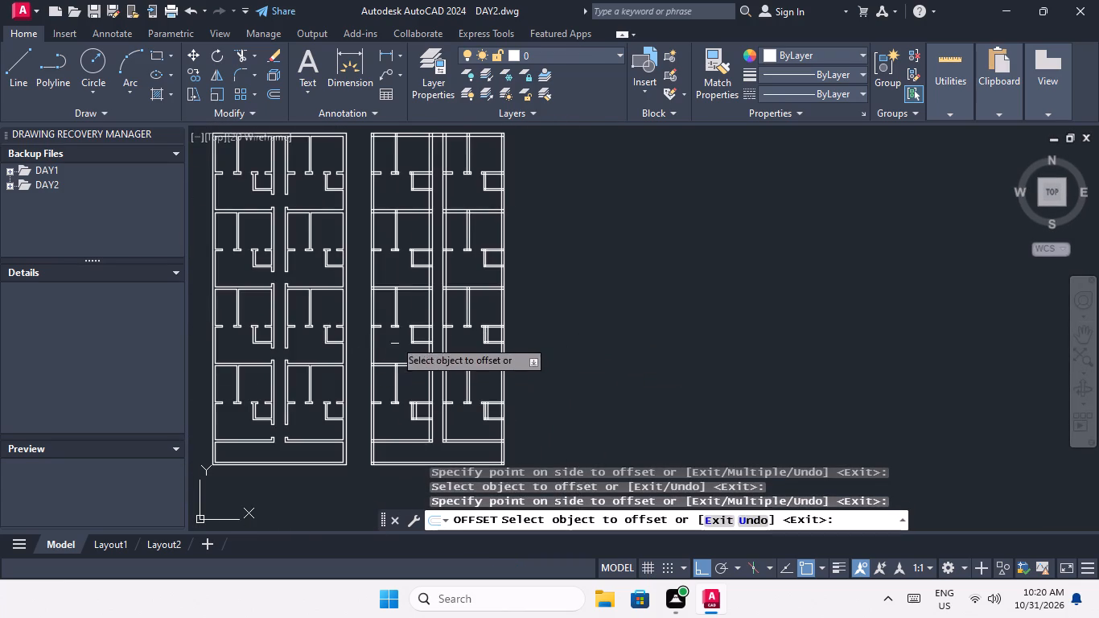
scroll(415, 335, up, 4)
click(394, 334)
click(427, 336)
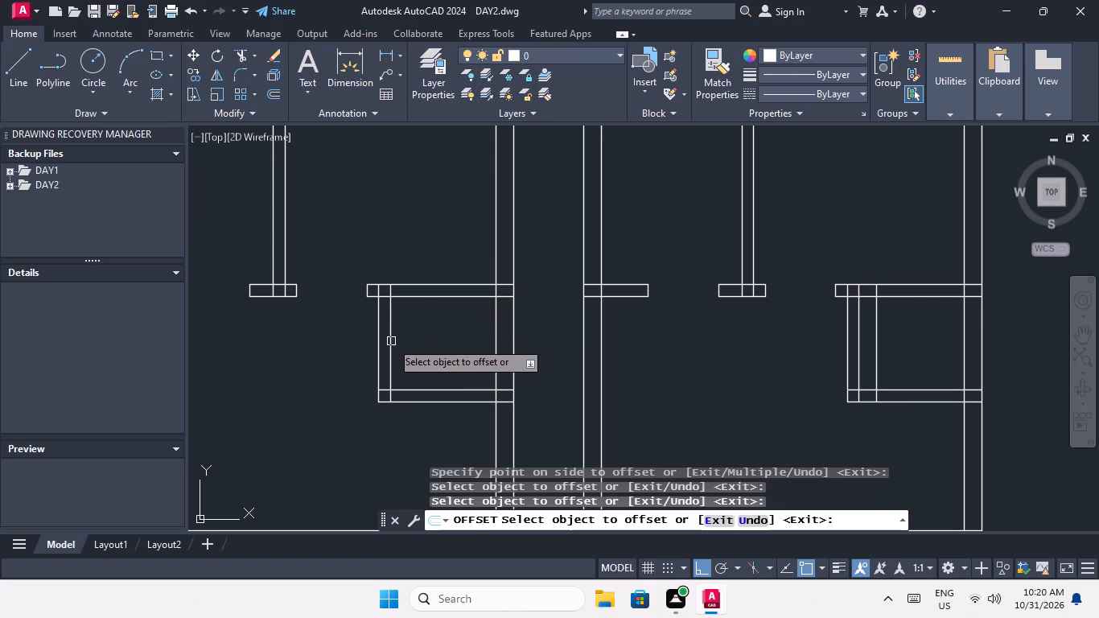
click(391, 341)
click(424, 337)
Offset the inner left wall line of the small enclosures 9" to the right in the second-row rooms on both sides of the corridor.
scroll(424, 334, down, 4)
middle_drag(457, 340, 451, 433)
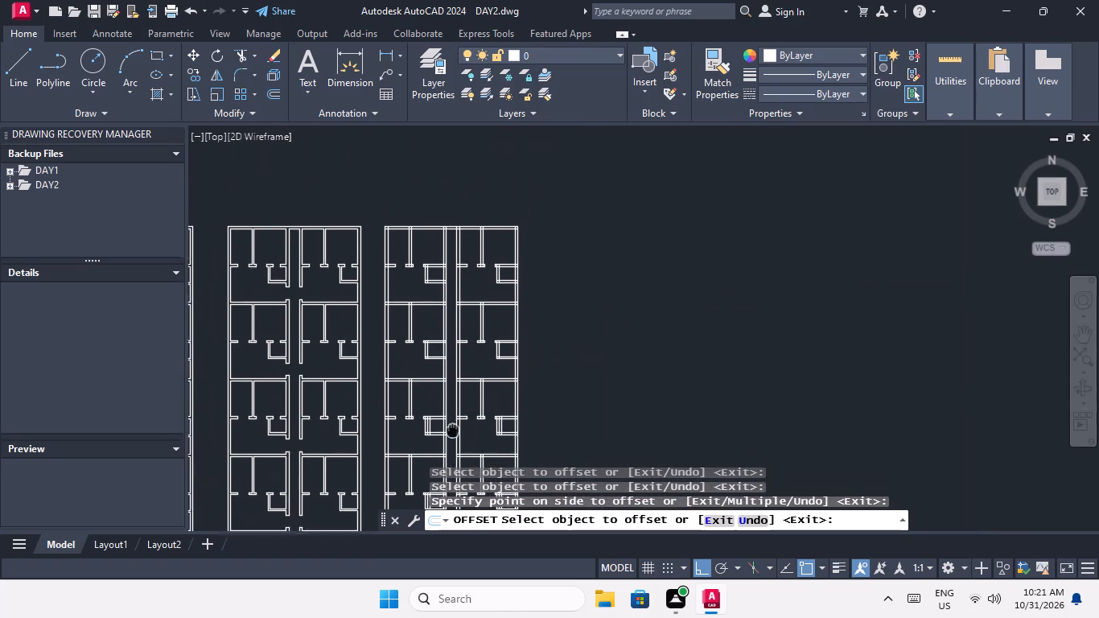
middle_drag(451, 433, 450, 436)
scroll(428, 356, up, 3)
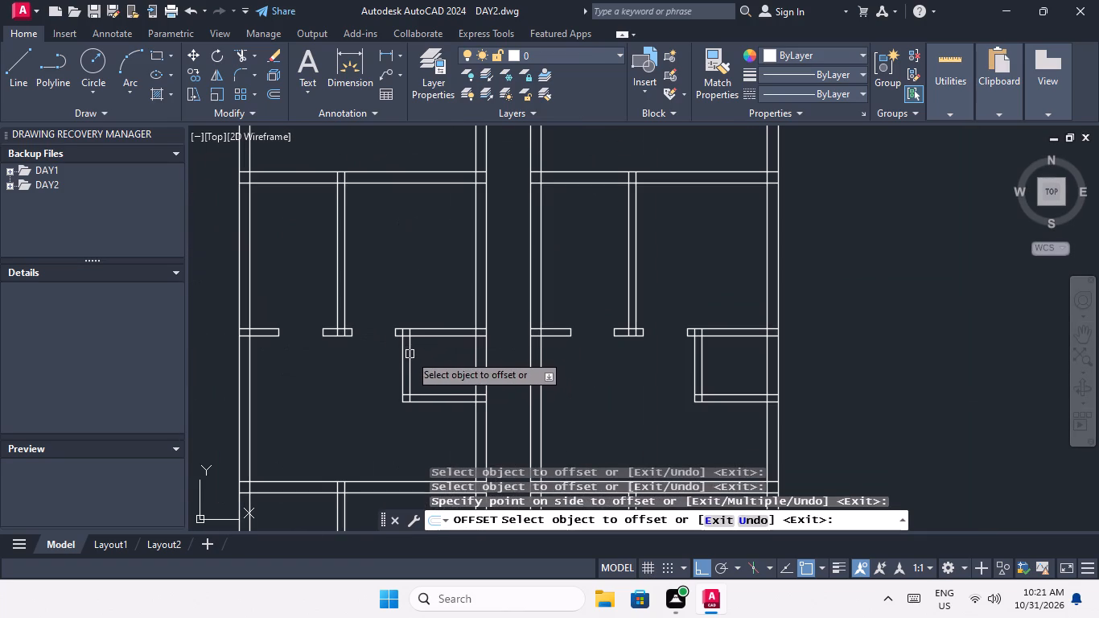
drag(410, 354, 418, 357)
click(440, 360)
scroll(441, 356, down, 2)
scroll(544, 357, up, 4)
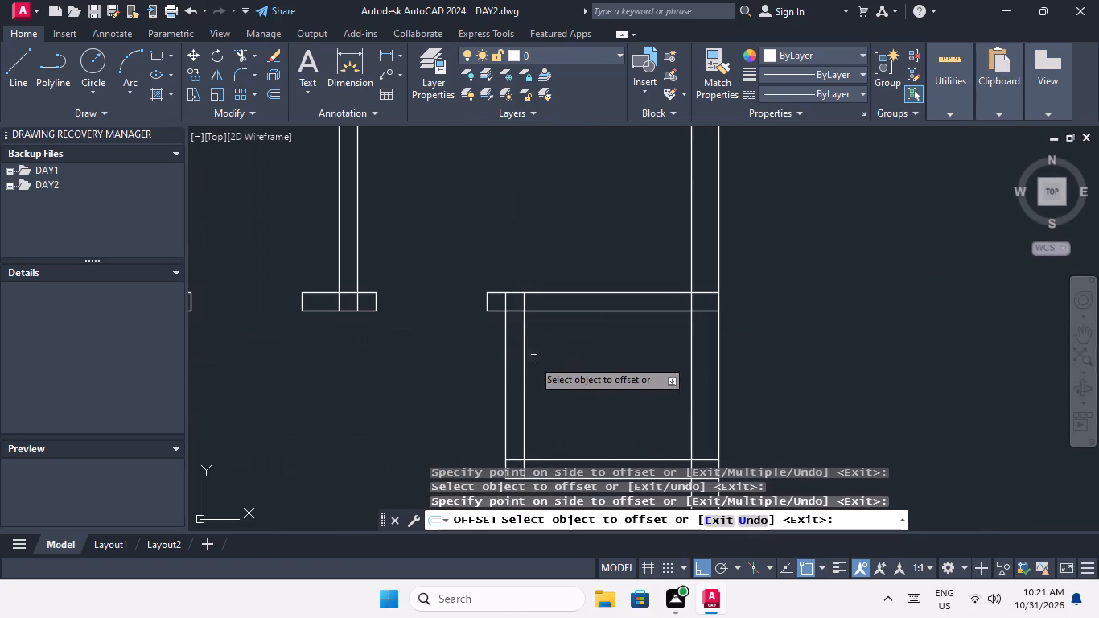
drag(521, 359, 536, 361)
click(558, 361)
scroll(554, 361, down, 1)
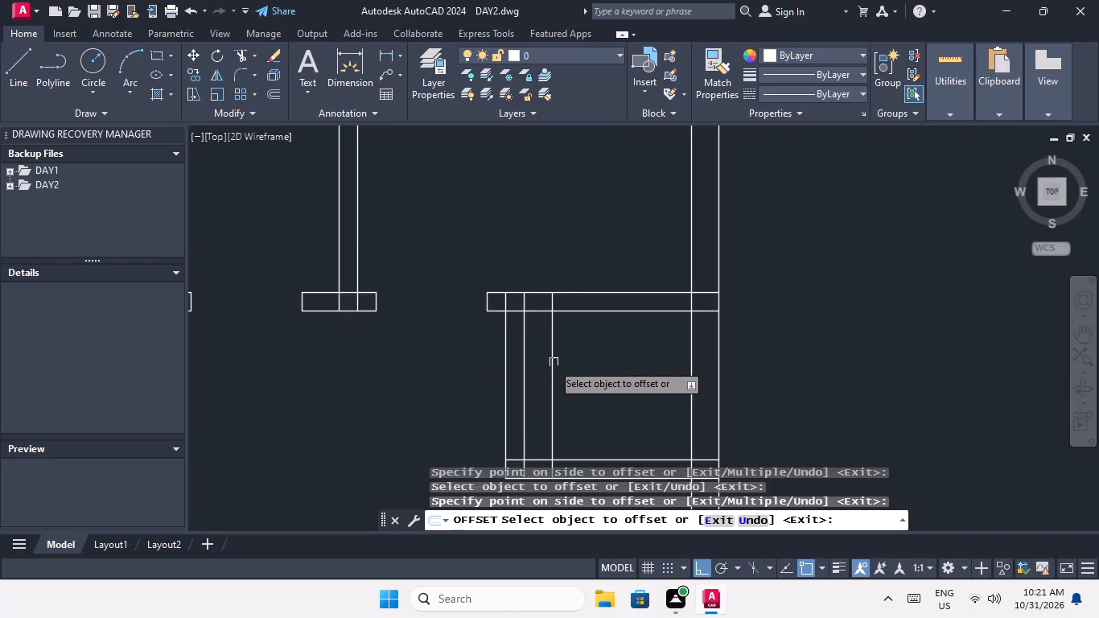
Offset the inner left wall line of the small enclosures 9" to the right in both top rooms, and end the offset.
scroll(552, 363, down, 3)
middle_drag(484, 381, 504, 474)
scroll(454, 335, up, 4)
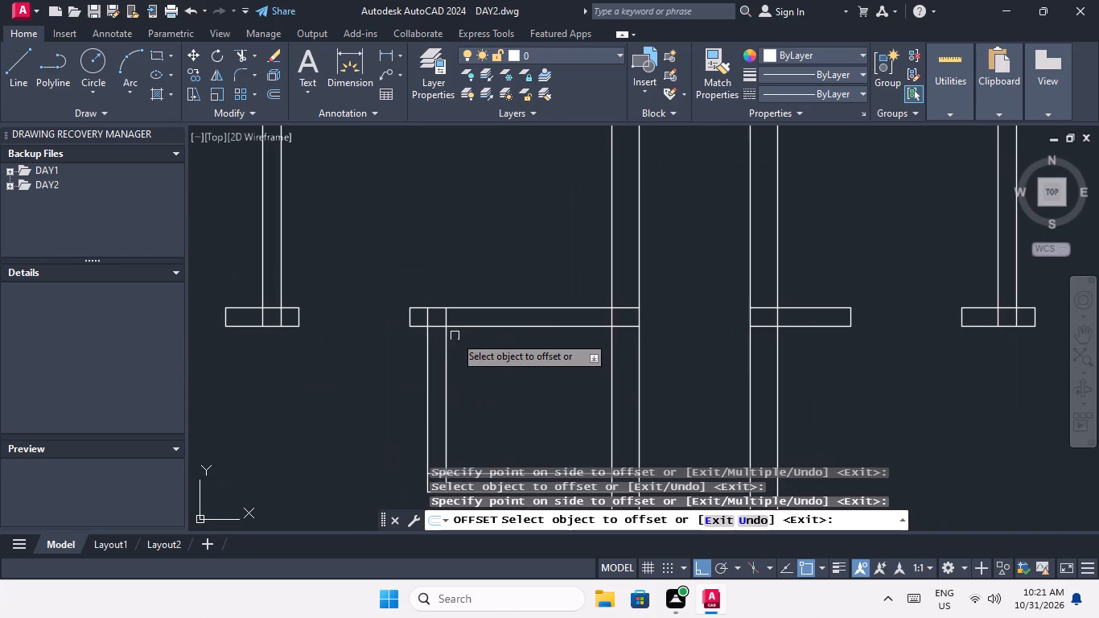
click(447, 355)
click(494, 356)
scroll(493, 341, down, 3)
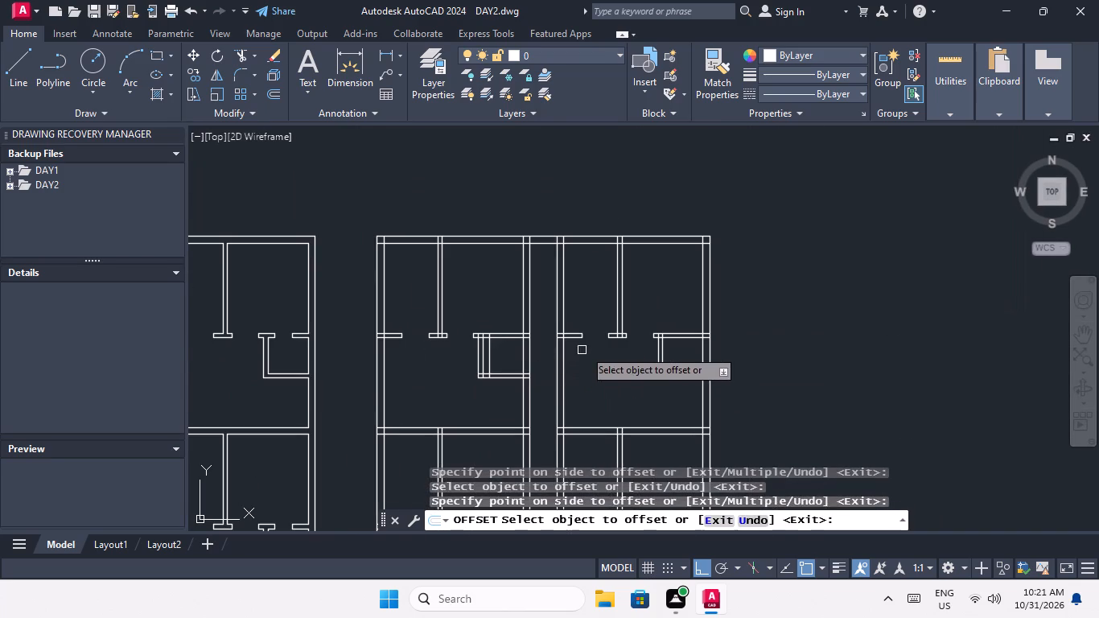
middle_drag(592, 355, 368, 376)
scroll(441, 367, up, 2)
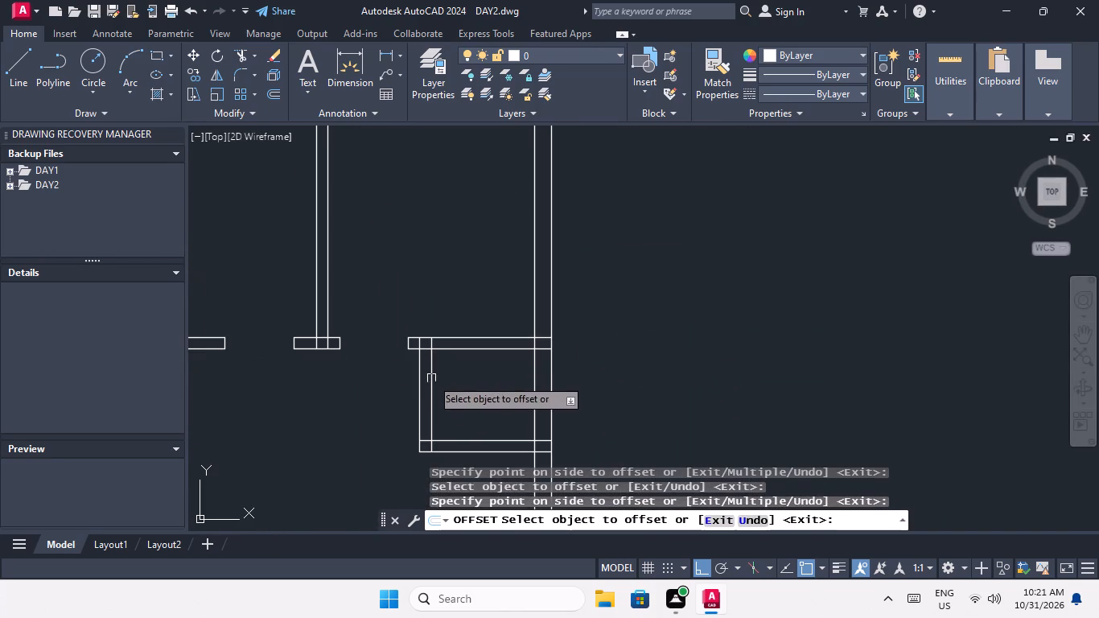
click(431, 378)
click(462, 380)
key(Escape)
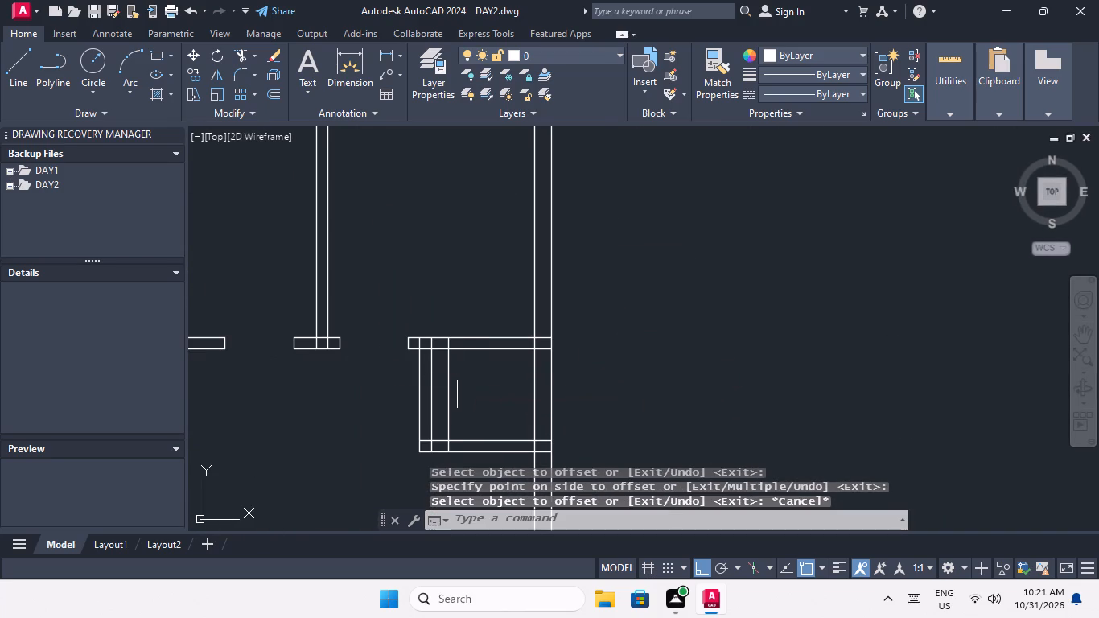
key(Escape)
Offset the 9" guide line 2' to the right in the small enclosures of the top rooms on both sides of the corridor.
key(o)
key(Return)
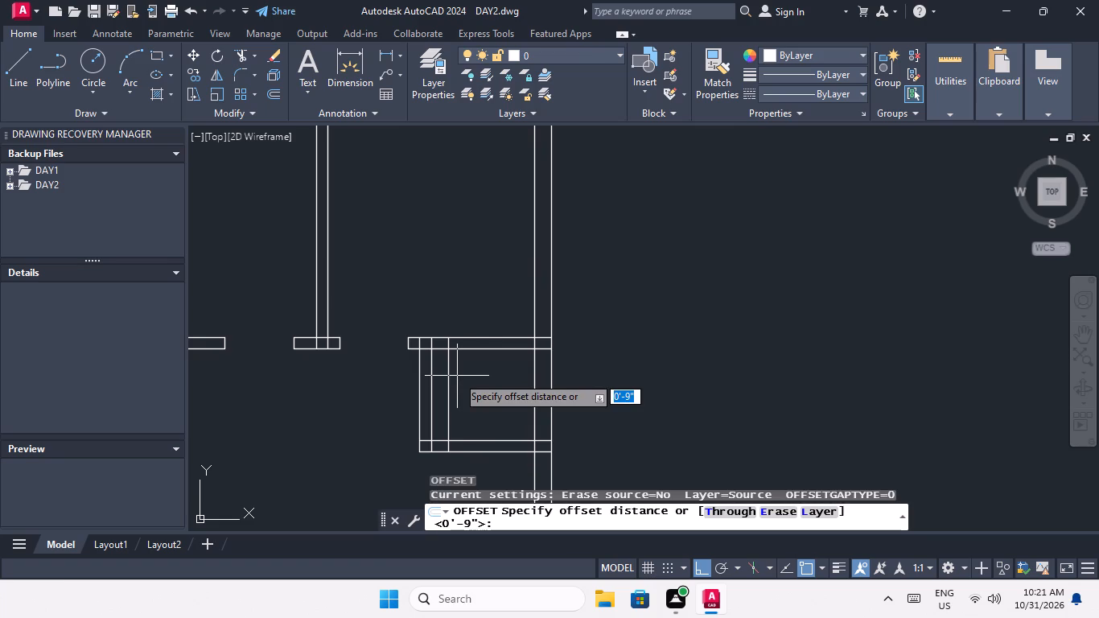
key(2)
key(apostrophe)
key(Return)
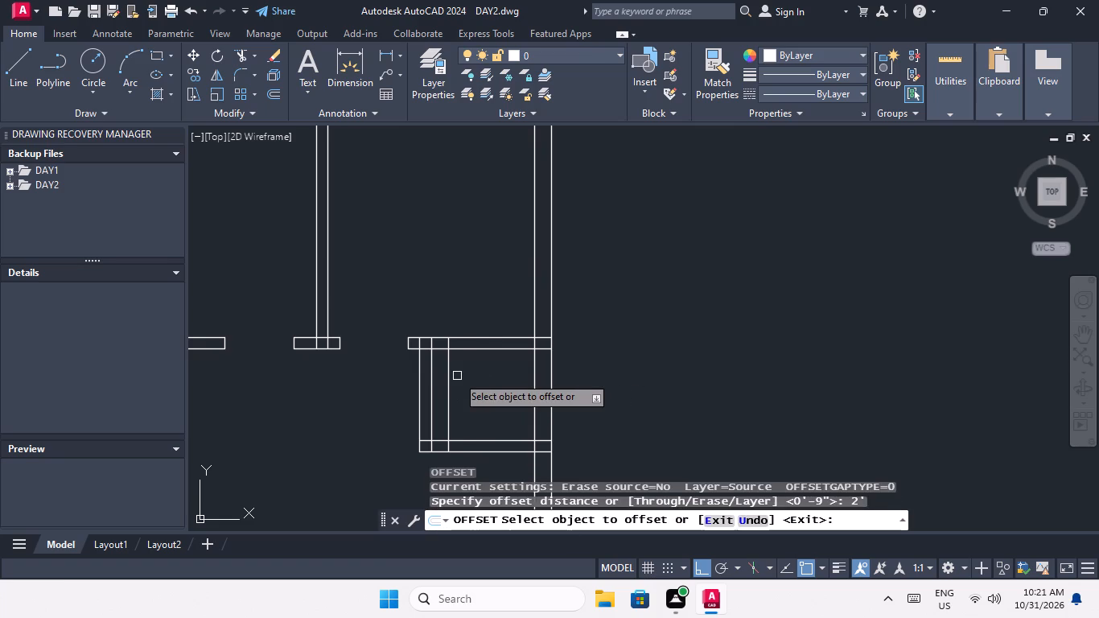
drag(447, 374, 456, 374)
click(474, 374)
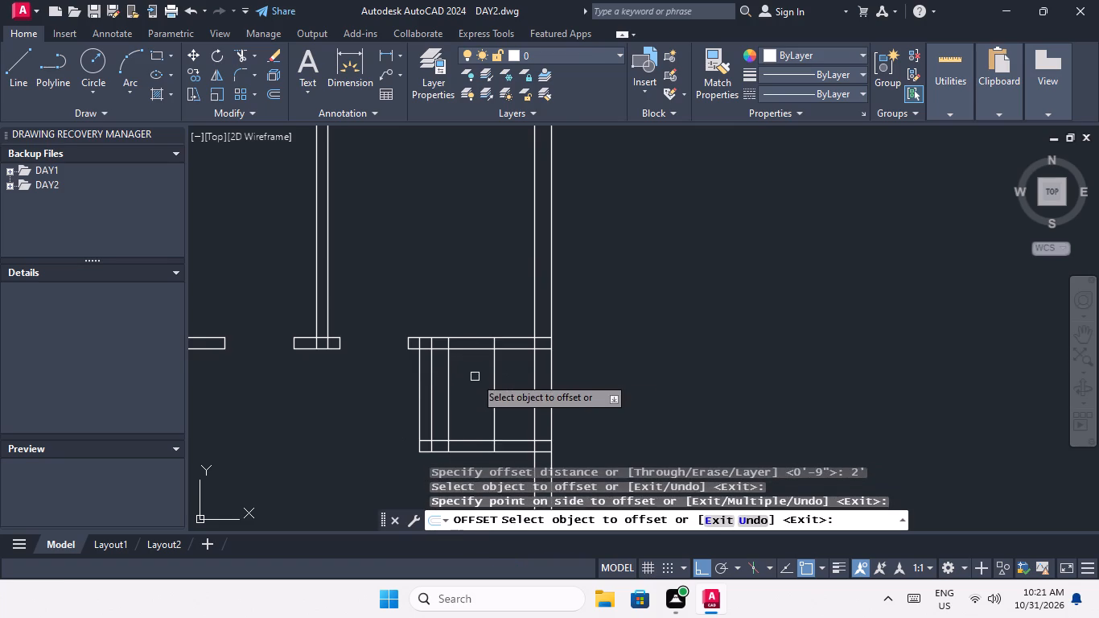
scroll(475, 377, down, 1)
middle_drag(375, 416, 422, 411)
middle_drag(393, 413, 516, 399)
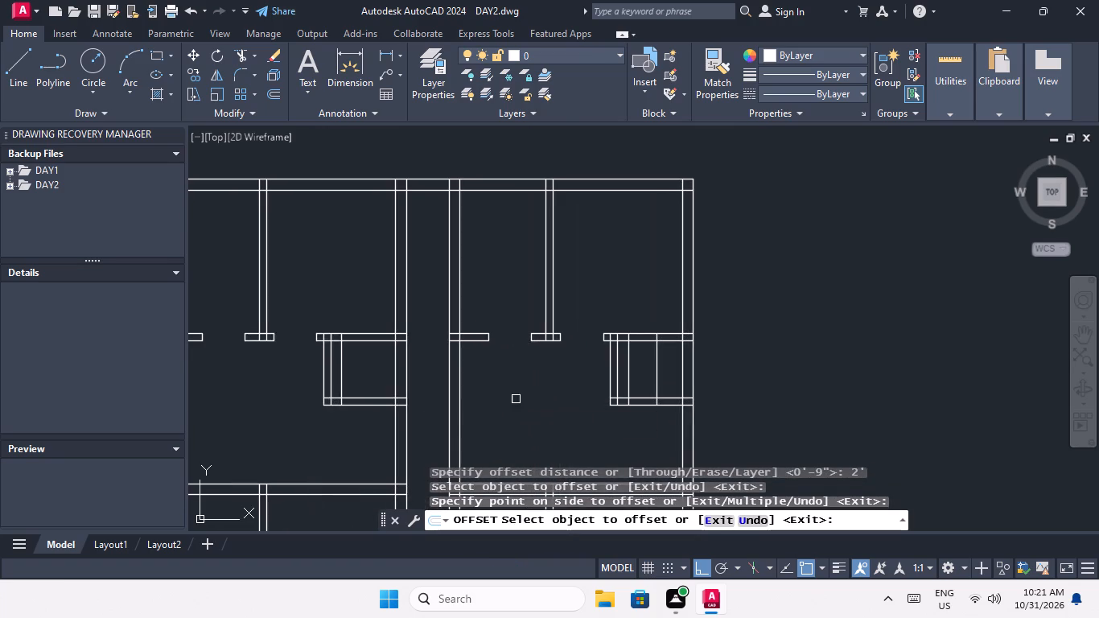
scroll(335, 364, up, 2)
drag(348, 369, 384, 369)
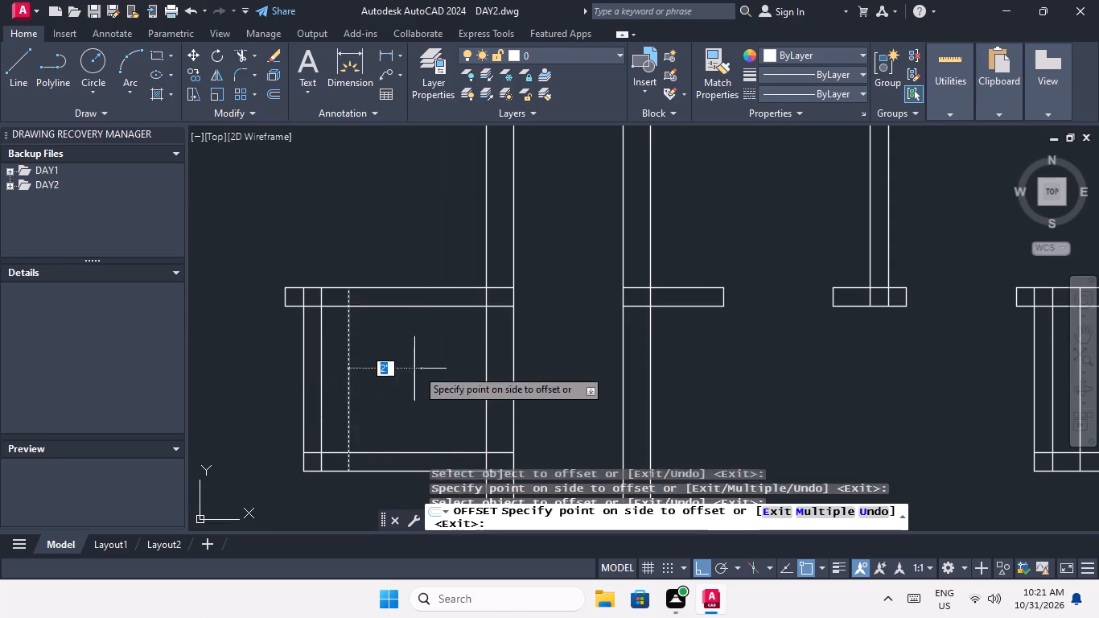
click(418, 369)
Offset the 9" guide line 2' to the right in the small enclosures of the second-row rooms on both sides of the corridor.
scroll(418, 327, down, 3)
middle_drag(424, 393, 418, 303)
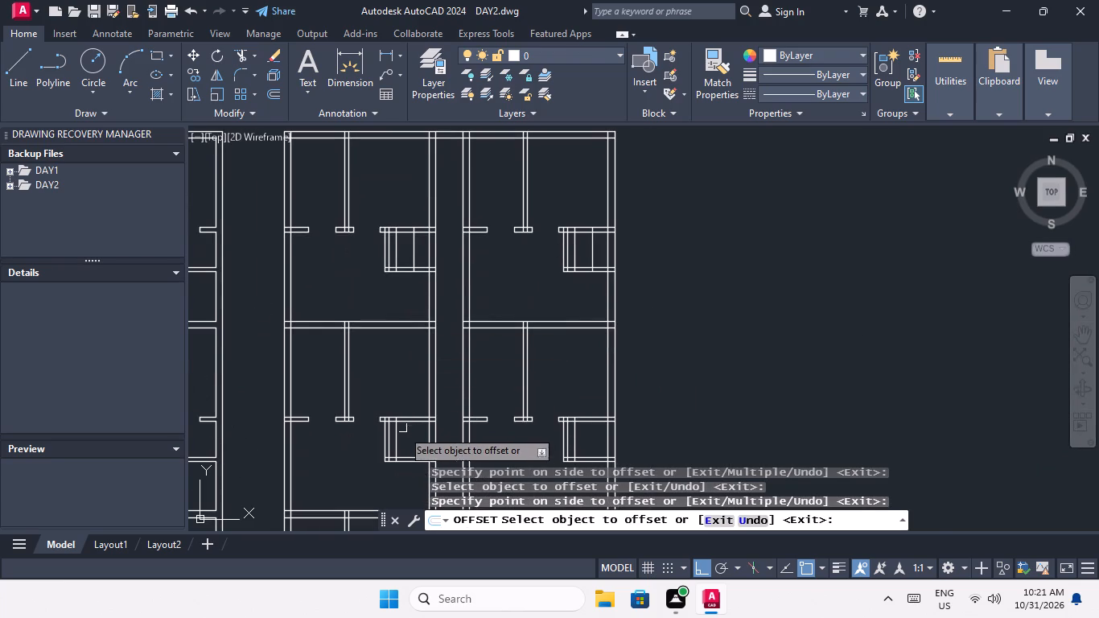
scroll(403, 451, up, 2)
drag(380, 426, 390, 426)
click(421, 428)
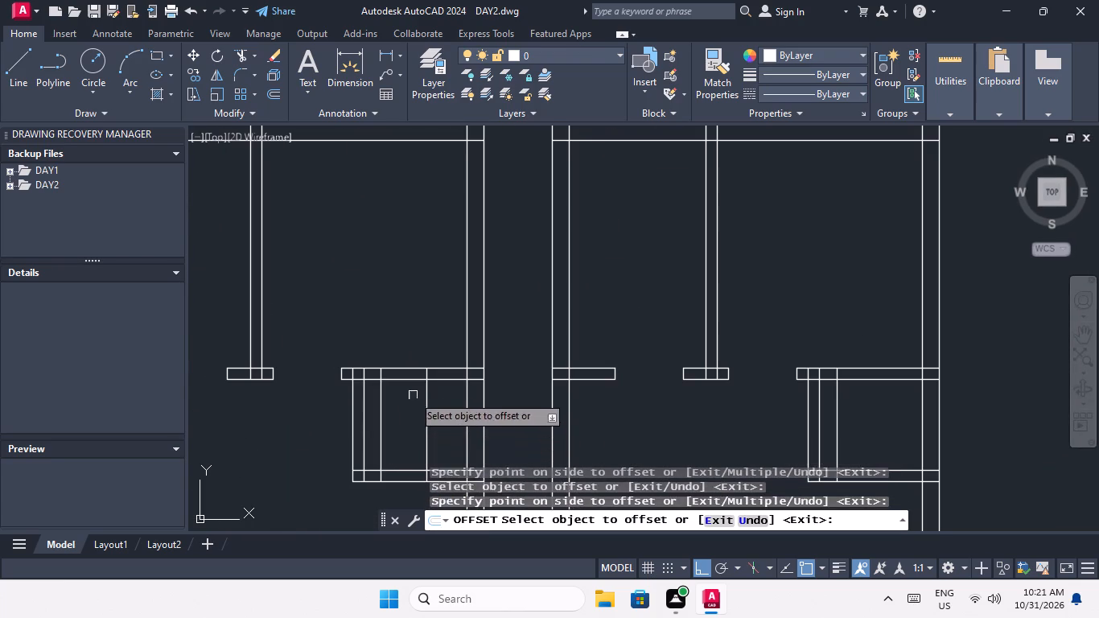
scroll(413, 392, down, 2)
scroll(604, 414, up, 3)
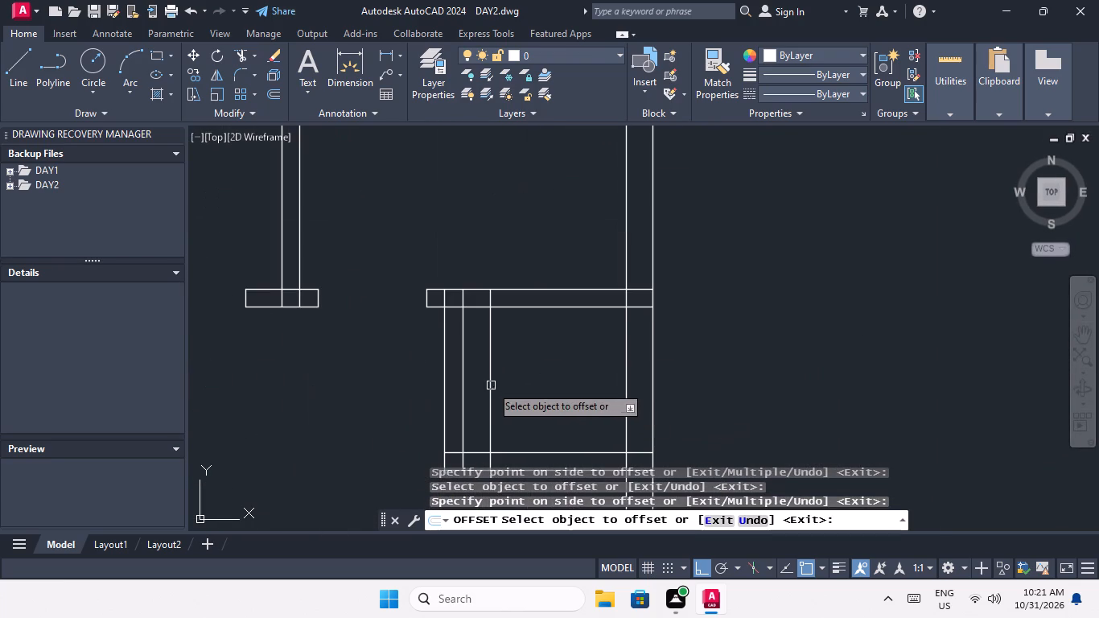
click(488, 385)
click(564, 385)
Offset the 9" guide line 2' to the right in the small enclosures of the third-row rooms on both sides of the corridor.
scroll(544, 328, down, 3)
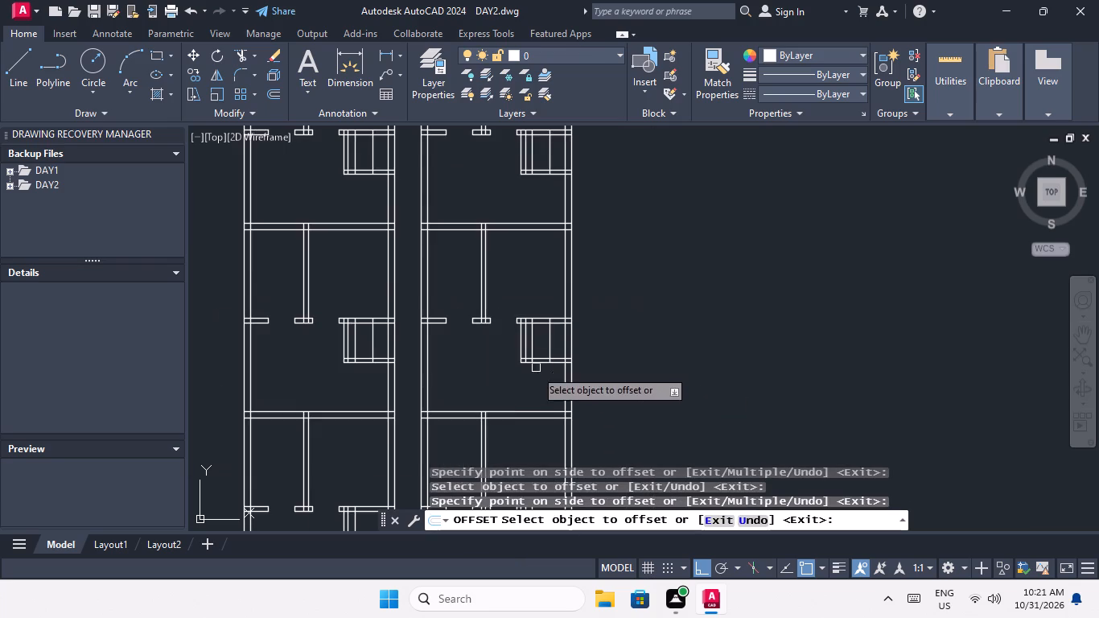
middle_drag(508, 383, 508, 249)
scroll(353, 390, up, 2)
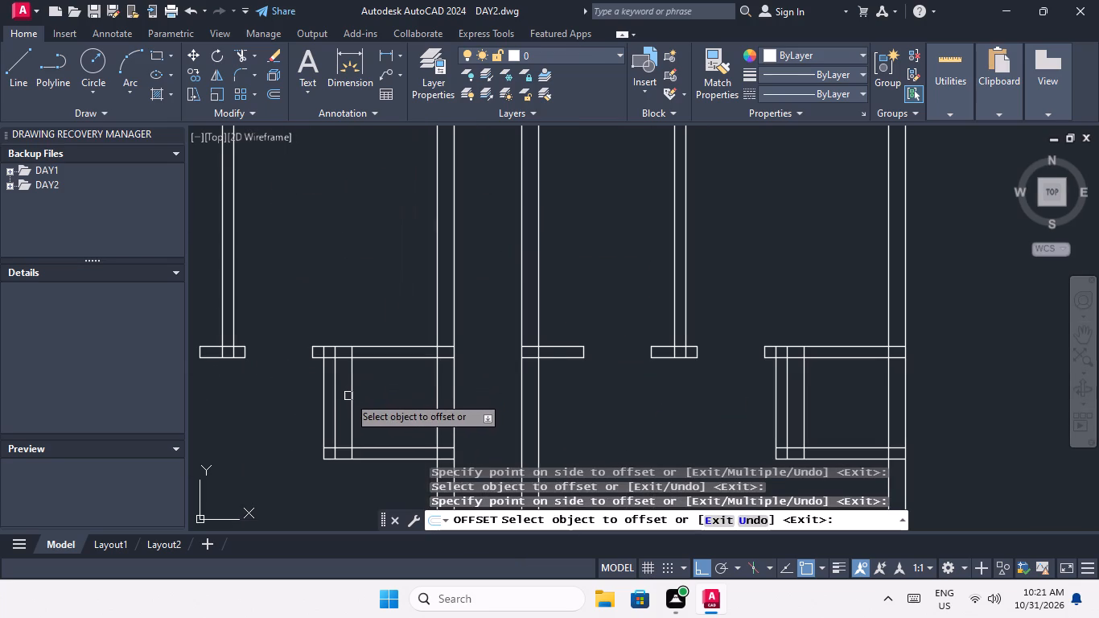
click(350, 395)
click(389, 393)
scroll(389, 384, down, 2)
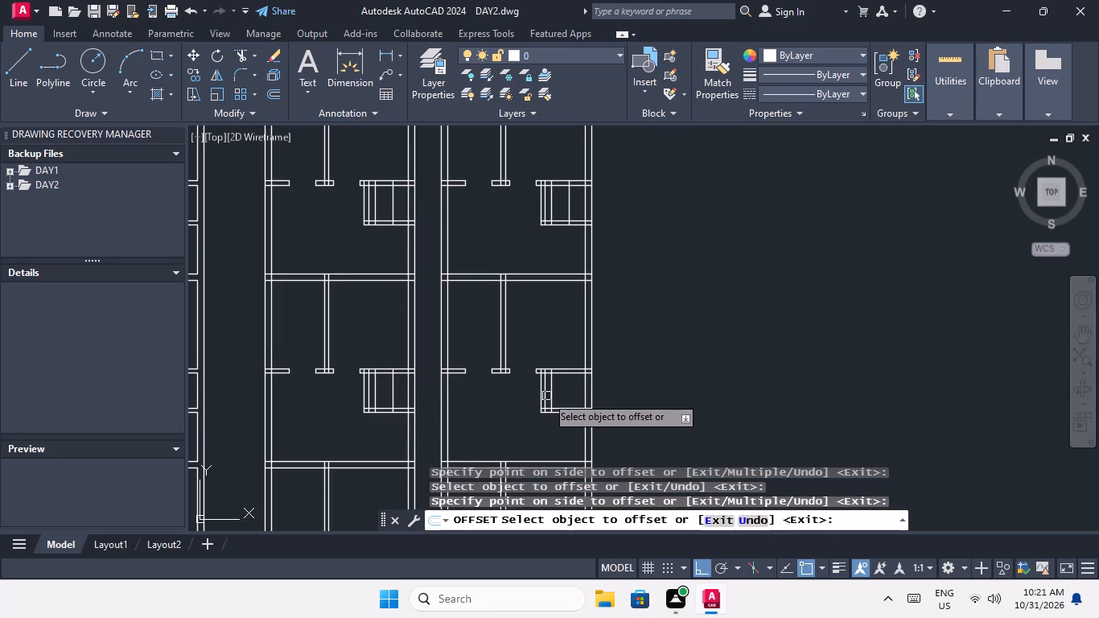
scroll(548, 396, up, 3)
click(554, 392)
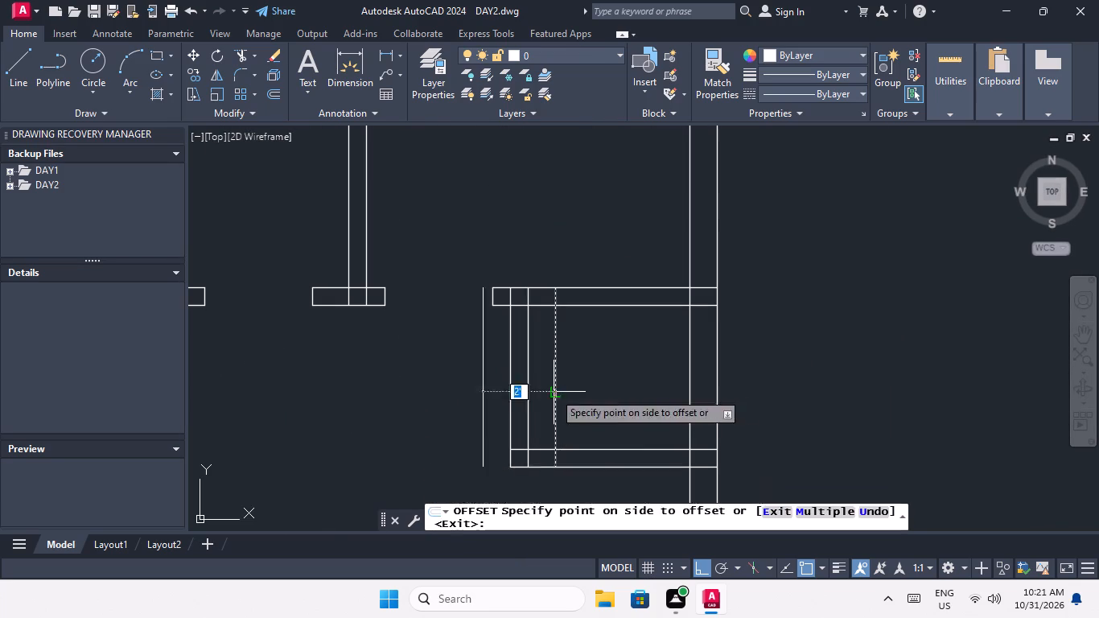
click(575, 391)
Offset the 9" guide line 2' to the right in the small enclosure of the bottom room left of the corridor.
scroll(579, 358, down, 3)
middle_drag(542, 406, 563, 316)
middle_drag(499, 392, 500, 337)
scroll(425, 416, up, 2)
drag(410, 399, 411, 399)
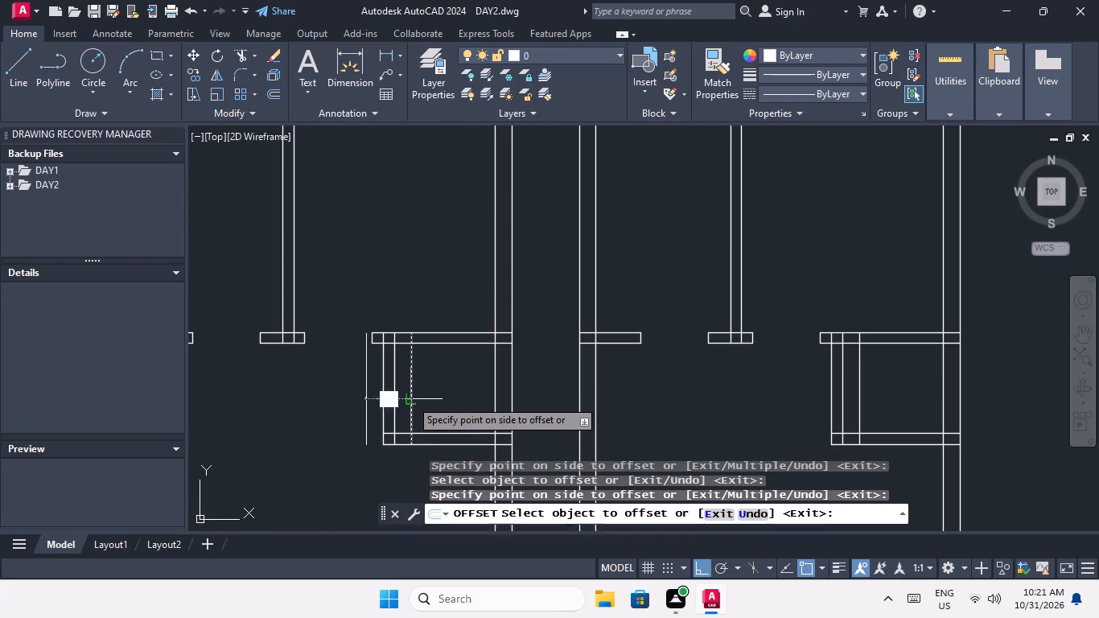
drag(411, 399, 438, 400)
click(451, 399)
Offset the 9" guide line 2' to the right in the bottom enclosure right of the corridor, and end the offset.
scroll(454, 381, down, 2)
scroll(616, 389, up, 2)
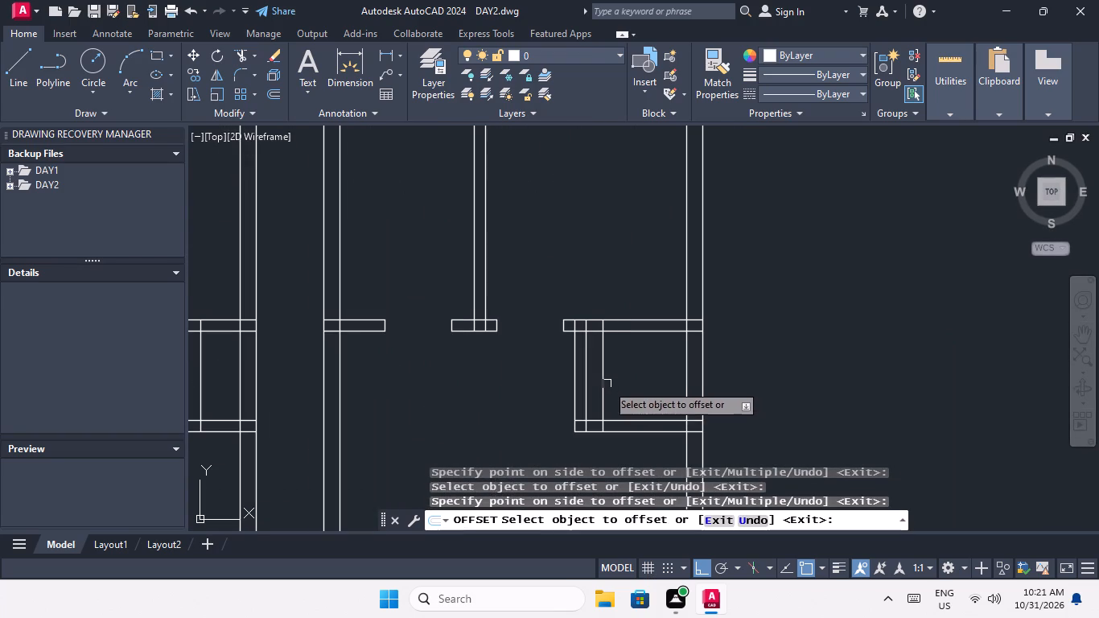
drag(605, 381, 619, 379)
click(654, 378)
middle_drag(591, 417, 569, 311)
scroll(562, 309, down, 2)
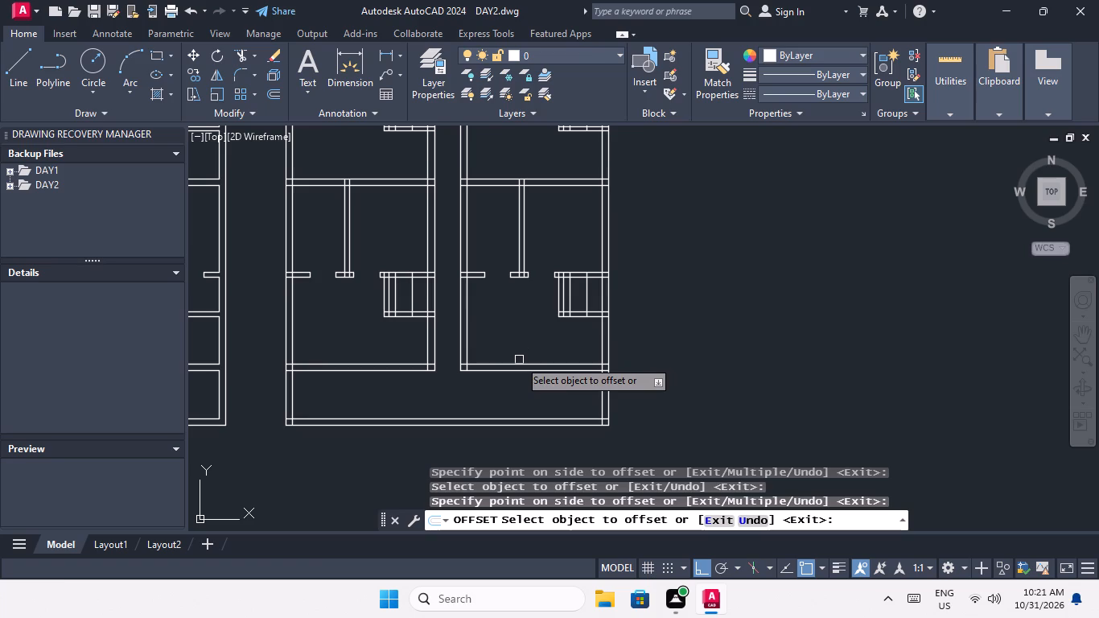
key(Escape)
key(Escape)
key(Escape)
key(Escape)
key(Escape)
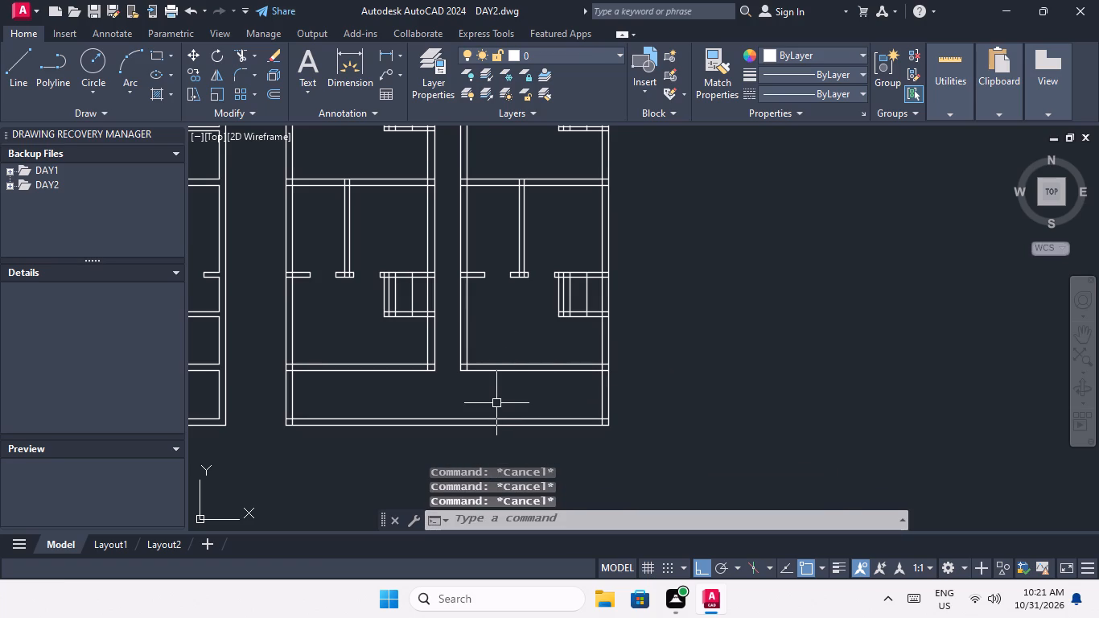
Trim the guide lines and top wall segment to cut the 2' opening in the small enclosure of the bottom room left of the corridor.
key(t)
key(r)
key(space)
key(space)
scroll(404, 279, up, 4)
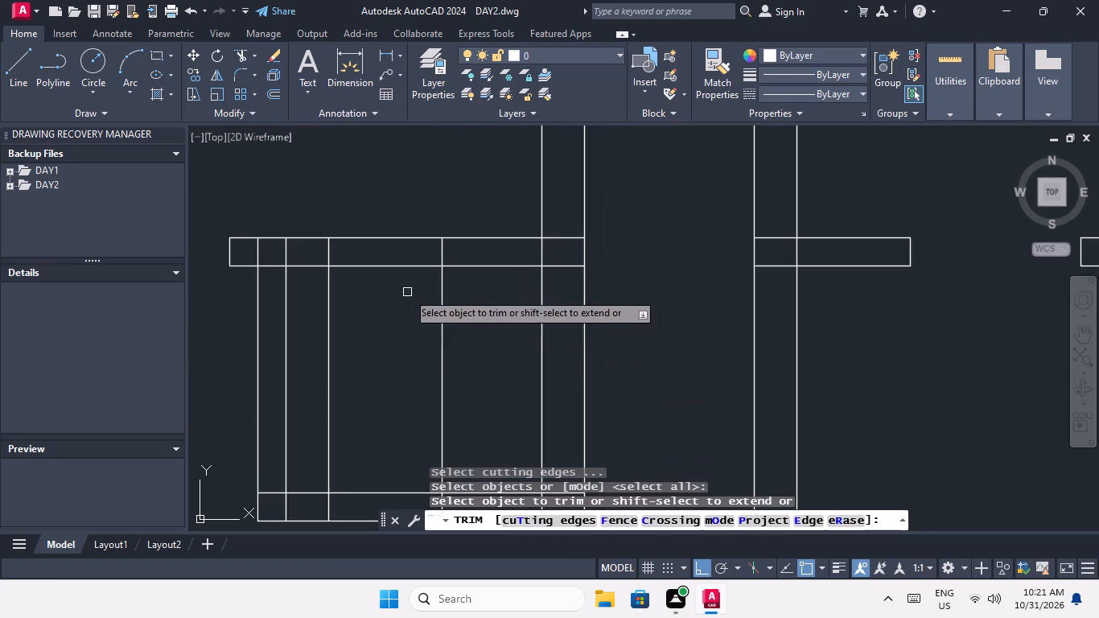
middle_drag(401, 323, 452, 416)
scroll(430, 407, up, 2)
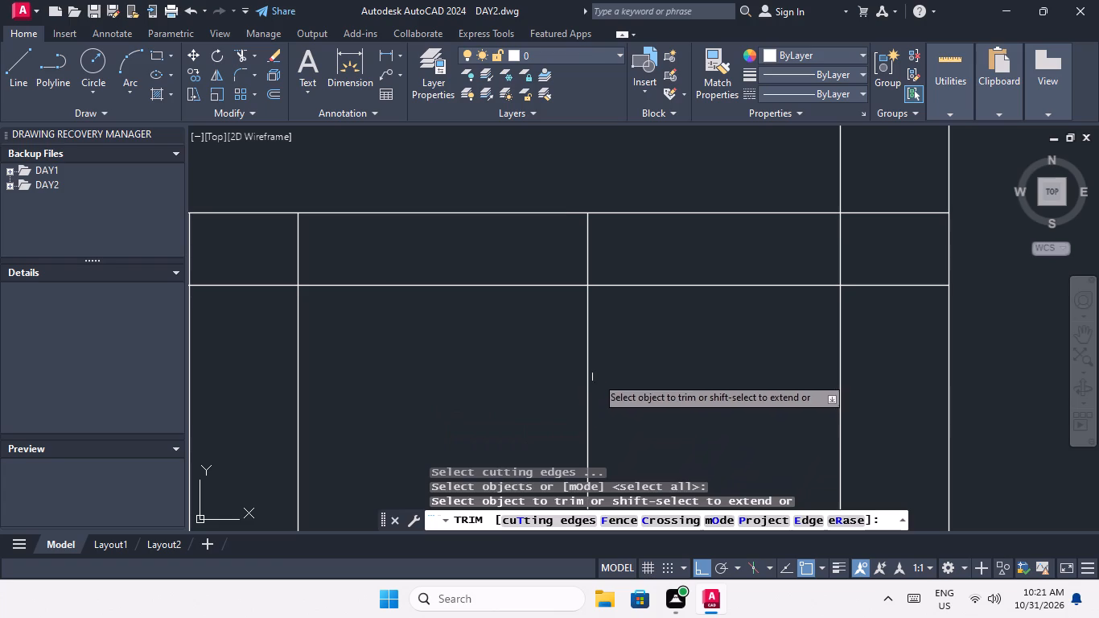
drag(610, 356, 601, 364)
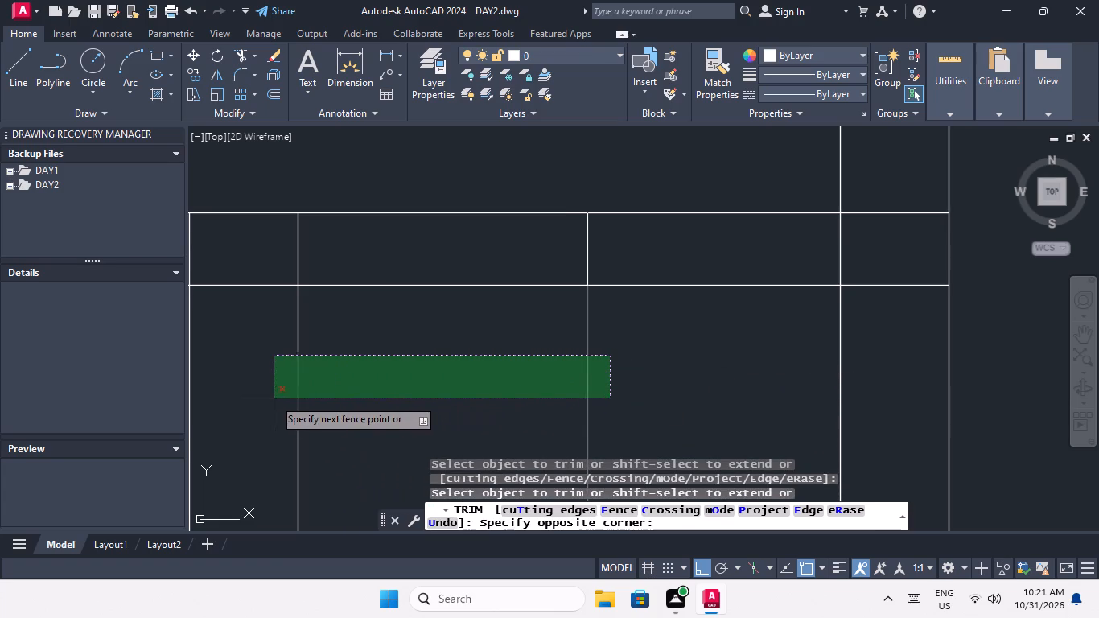
click(274, 398)
drag(457, 353, 444, 317)
click(410, 196)
scroll(423, 242, down, 4)
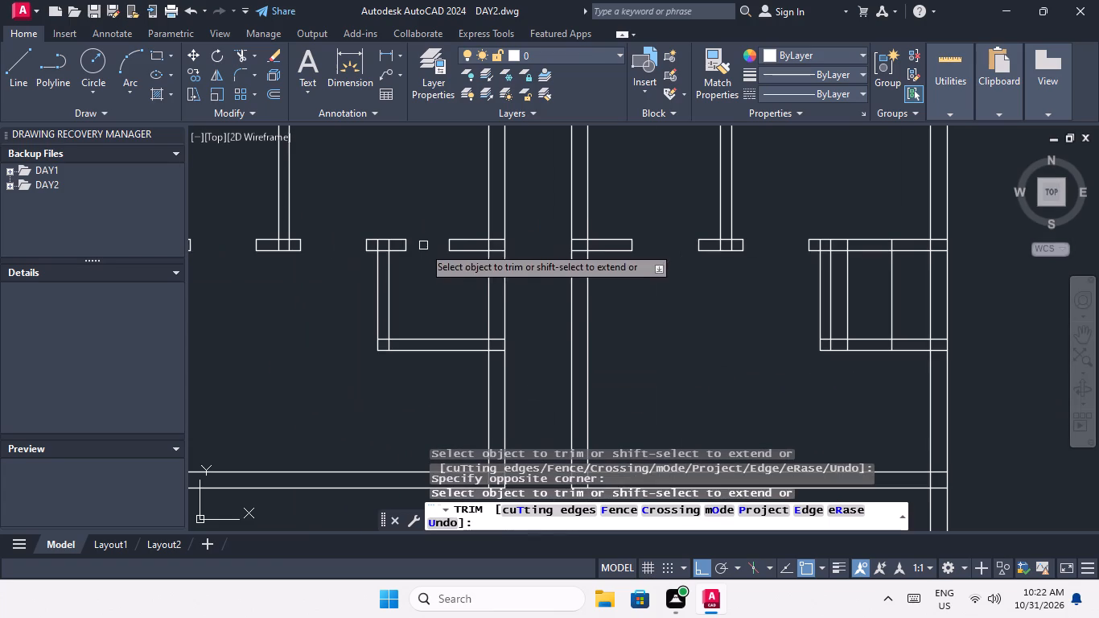
Trim the guide lines and top wall segment to cut the 2' opening in the bottom enclosure right of the corridor.
middle_drag(428, 290, 142, 328)
scroll(541, 296, up, 2)
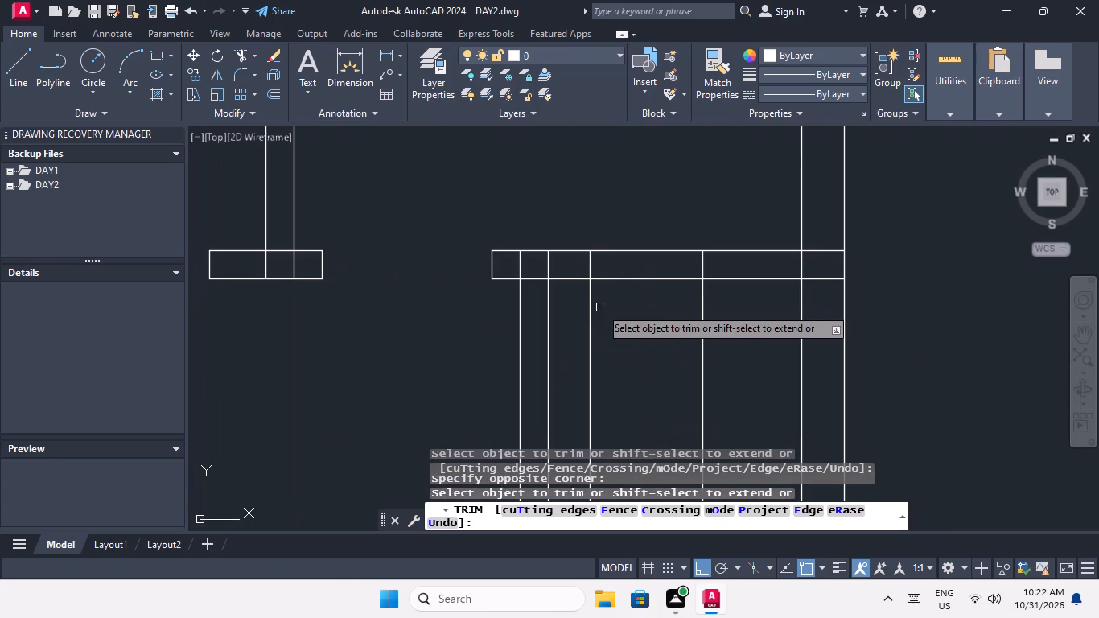
middle_drag(625, 309, 590, 392)
scroll(595, 395, up, 1)
drag(725, 373, 699, 381)
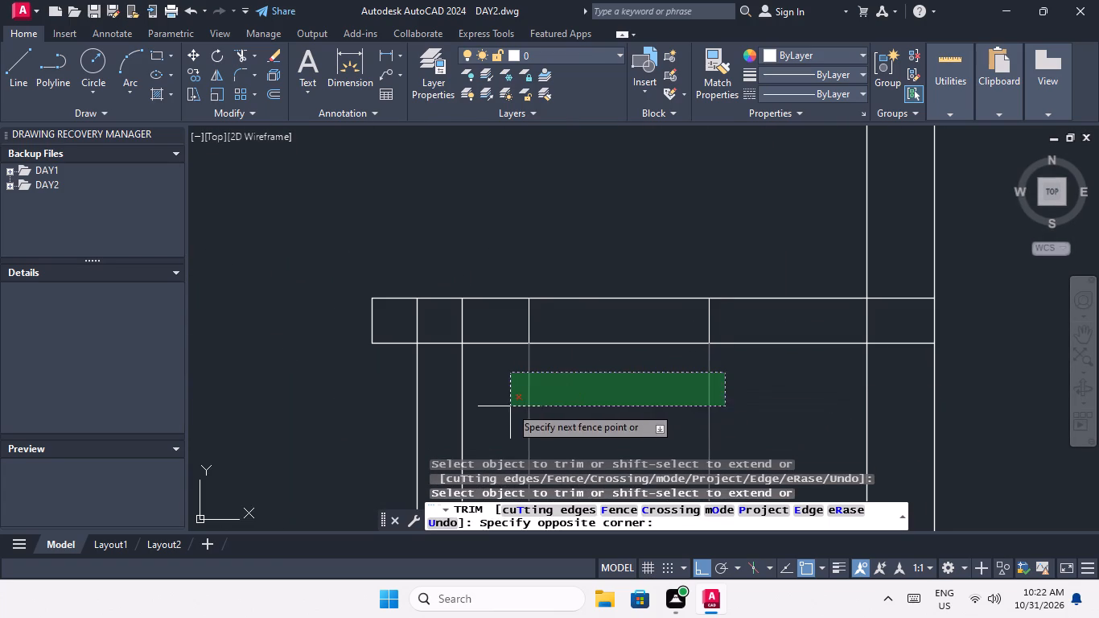
click(510, 406)
drag(615, 391, 608, 352)
click(591, 249)
Trim the guide lines and top wall segment to cut the 2' opening in the third-row enclosure right of the corridor.
scroll(598, 267, down, 4)
middle_drag(600, 305, 608, 316)
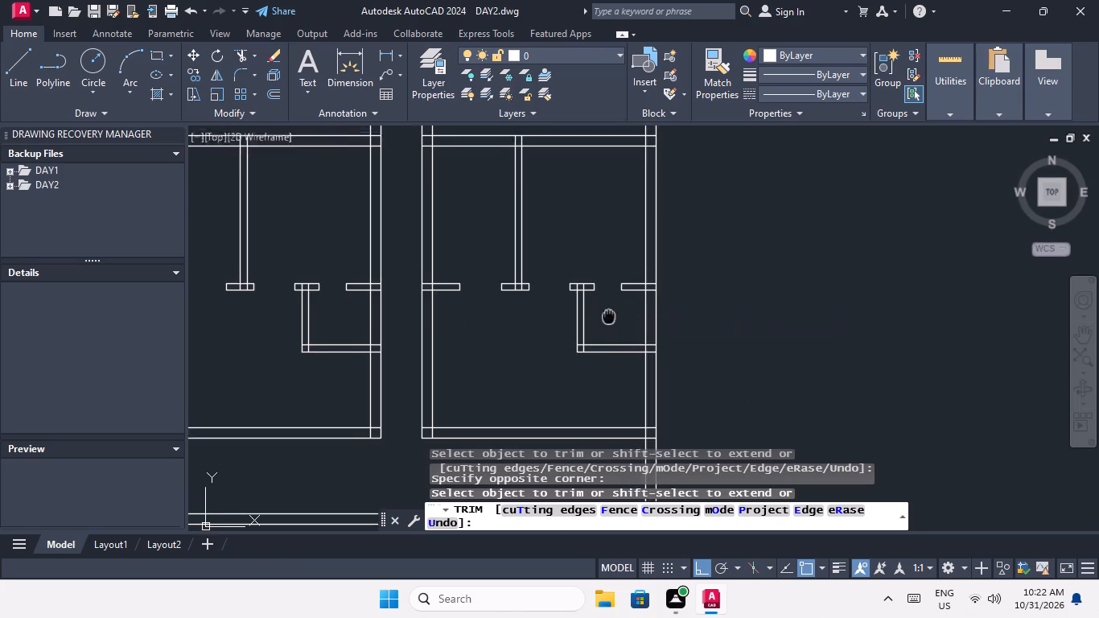
middle_drag(608, 316, 623, 410)
middle_drag(576, 311, 582, 427)
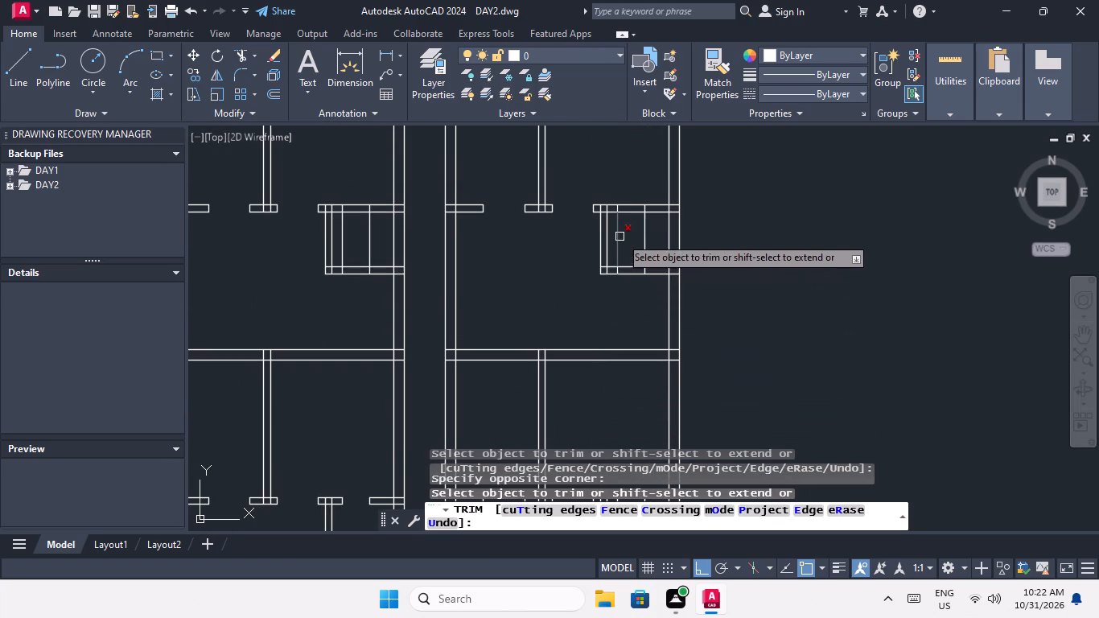
middle_drag(634, 246, 641, 328)
scroll(636, 311, up, 3)
middle_drag(632, 305, 635, 356)
scroll(635, 354, up, 1)
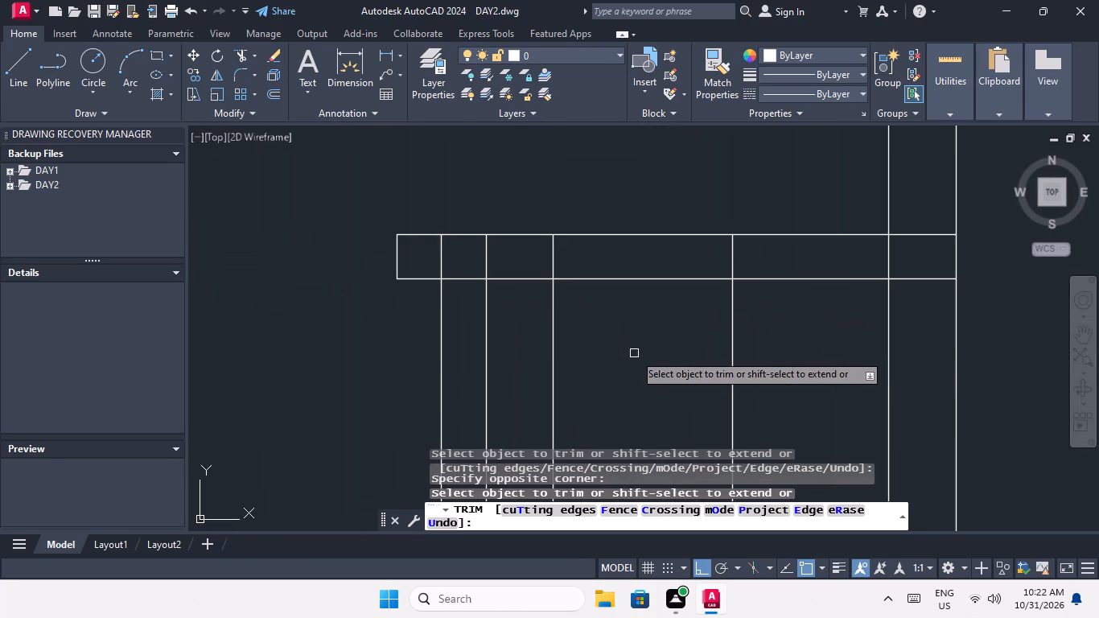
drag(759, 315, 719, 344)
click(544, 374)
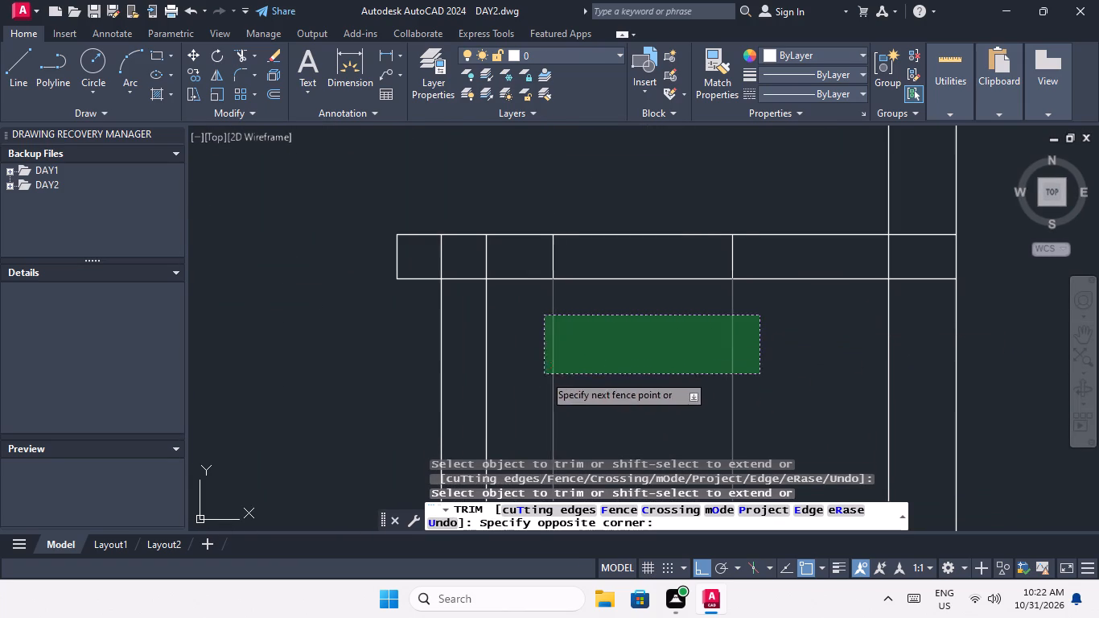
drag(625, 356, 619, 311)
drag(600, 200, 603, 208)
Trim the guide lines and top wall segment to cut the 2' opening in the third-row enclosure left of the corridor.
scroll(629, 293, down, 2)
middle_drag(624, 315, 743, 318)
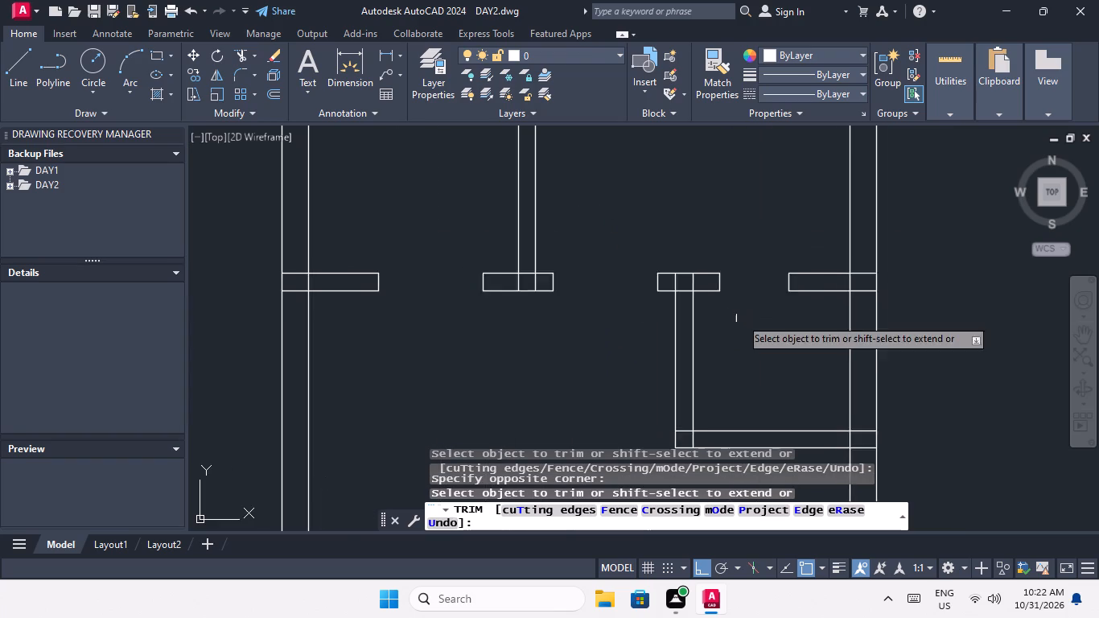
scroll(726, 322, down, 2)
scroll(443, 323, up, 4)
middle_drag(481, 327, 500, 417)
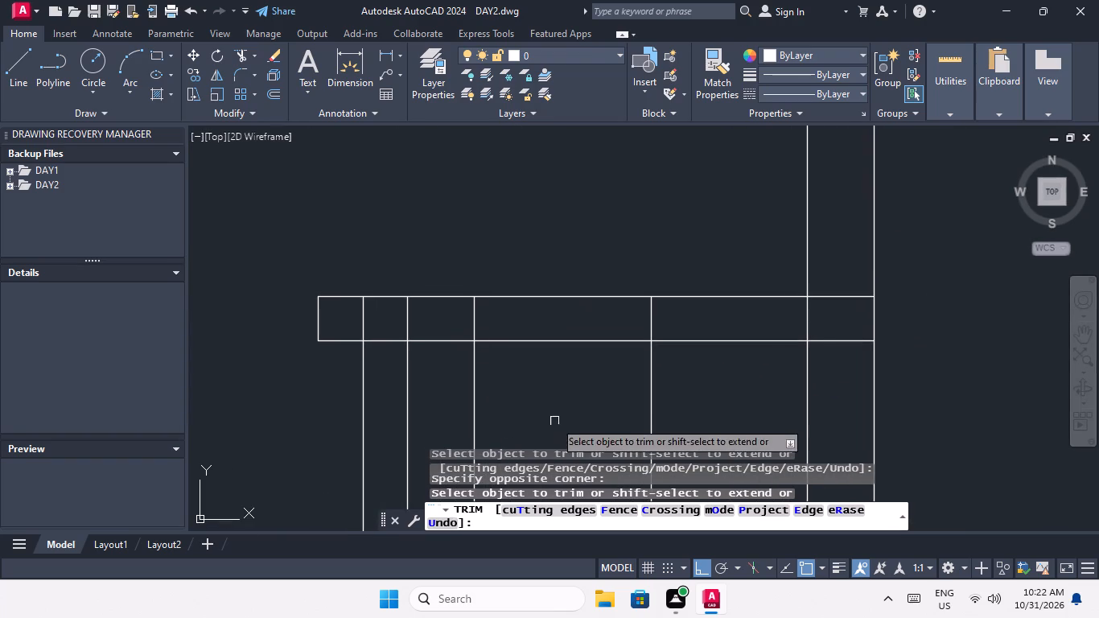
scroll(554, 404, up, 1)
drag(728, 371, 659, 399)
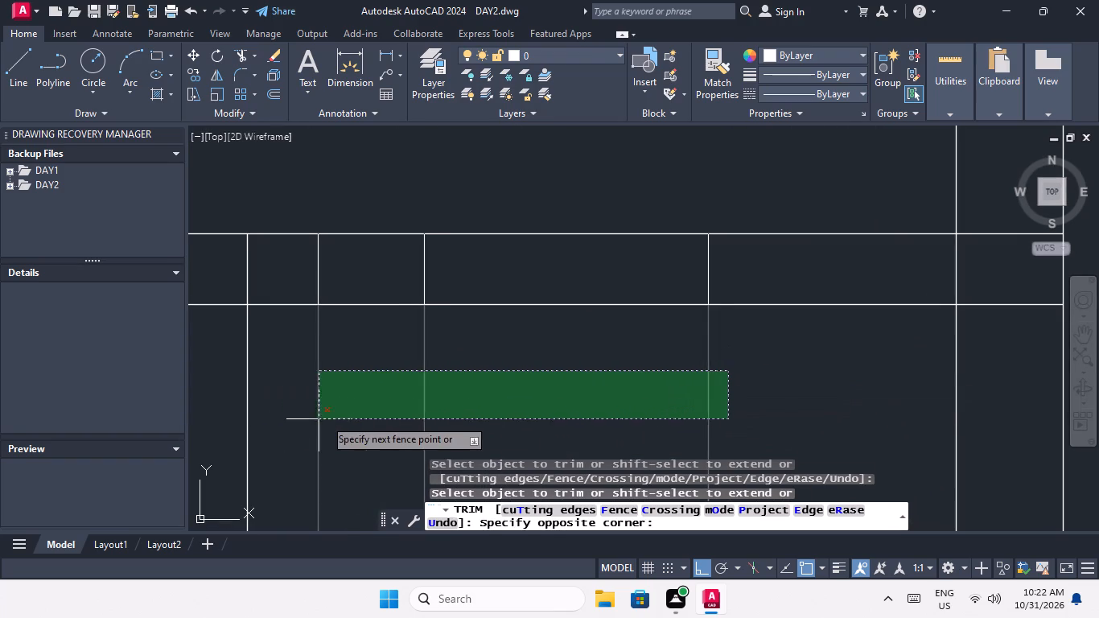
click(380, 416)
drag(567, 362, 562, 342)
click(521, 214)
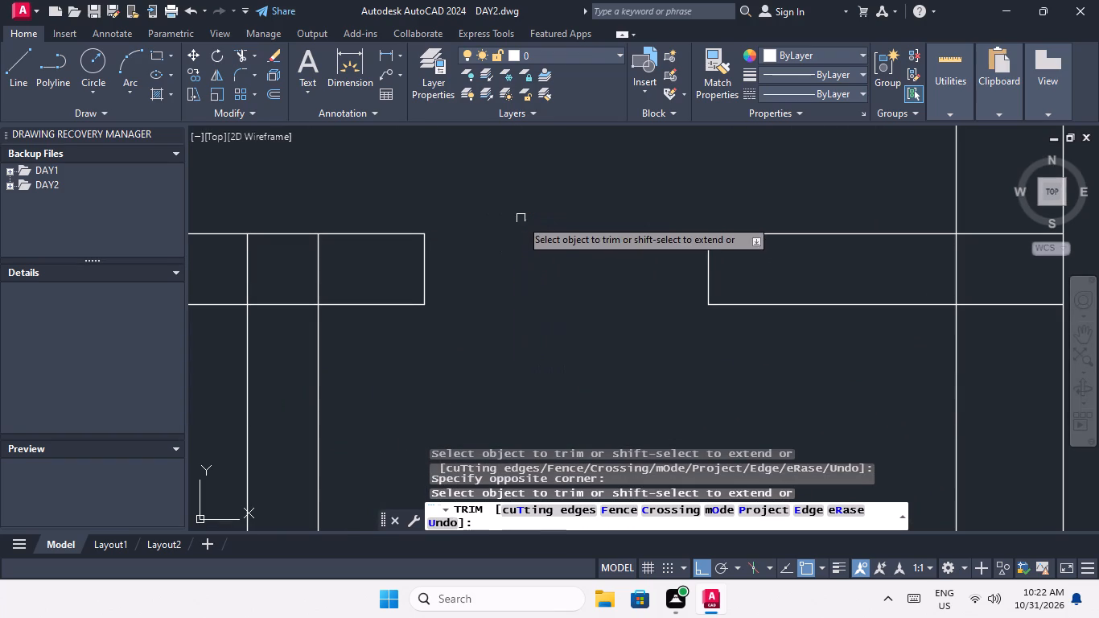
Trim the guide lines and top wall segment to cut the 2' opening in the second-row enclosure right of the corridor.
scroll(521, 223, down, 3)
middle_drag(525, 270, 467, 424)
scroll(467, 315, down, 4)
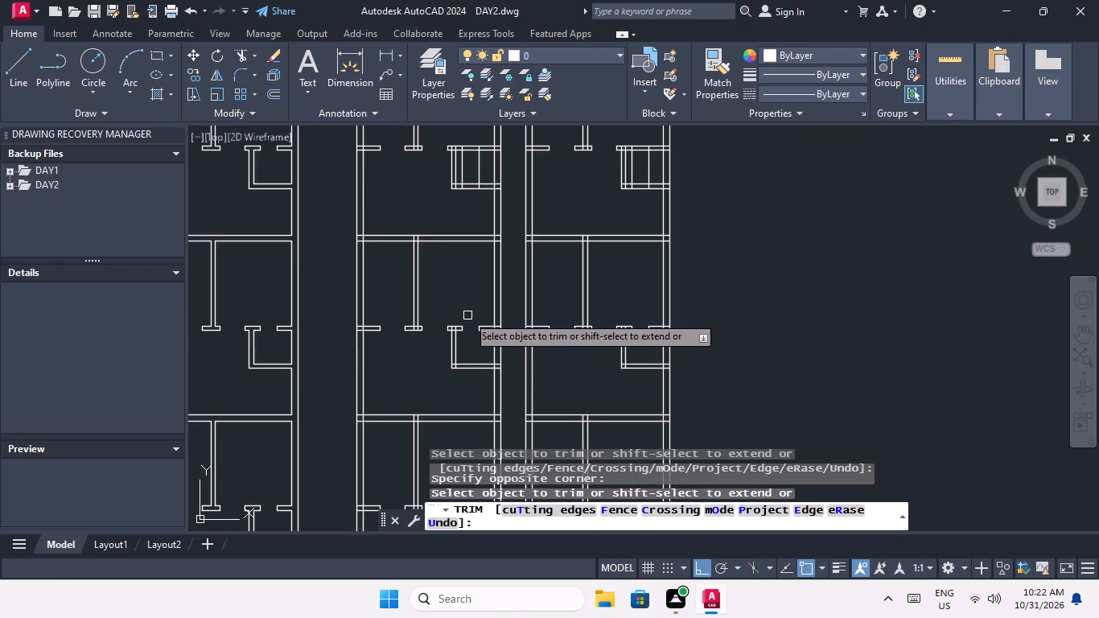
scroll(482, 336, down, 2)
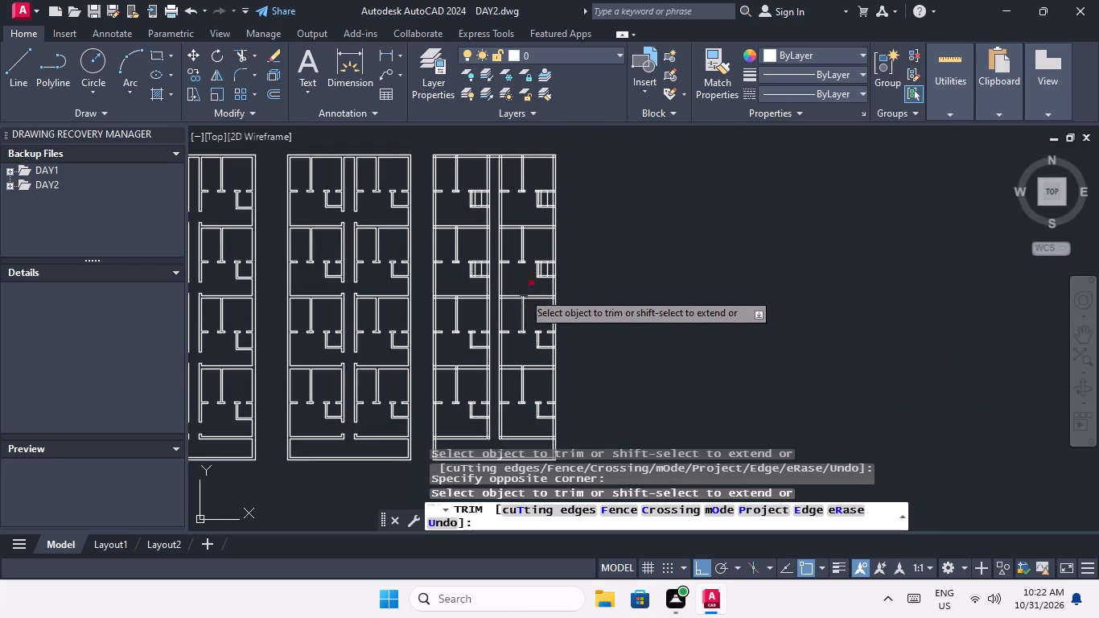
middle_drag(528, 283, 541, 367)
scroll(570, 348, up, 7)
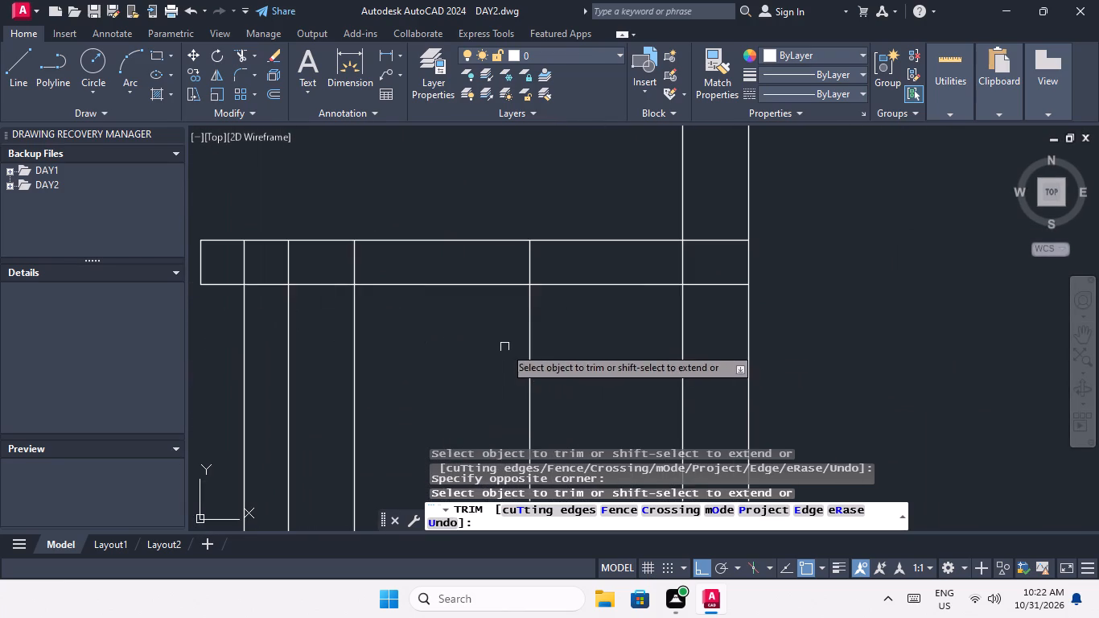
middle_drag(512, 360, 527, 435)
scroll(503, 400, up, 1)
drag(594, 392, 548, 410)
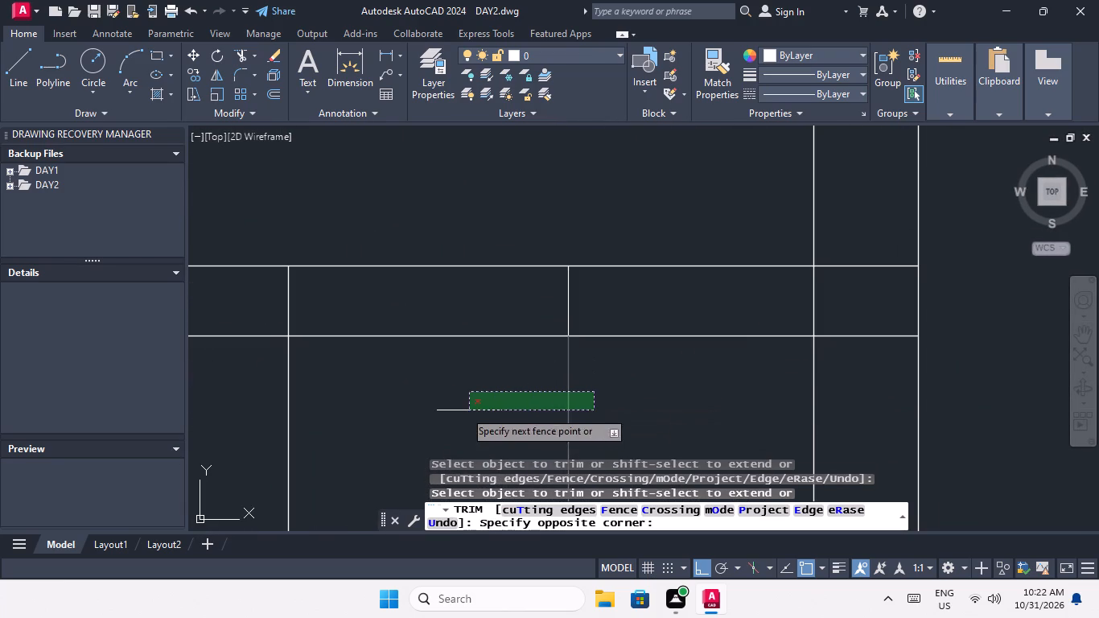
click(264, 406)
drag(391, 385, 388, 373)
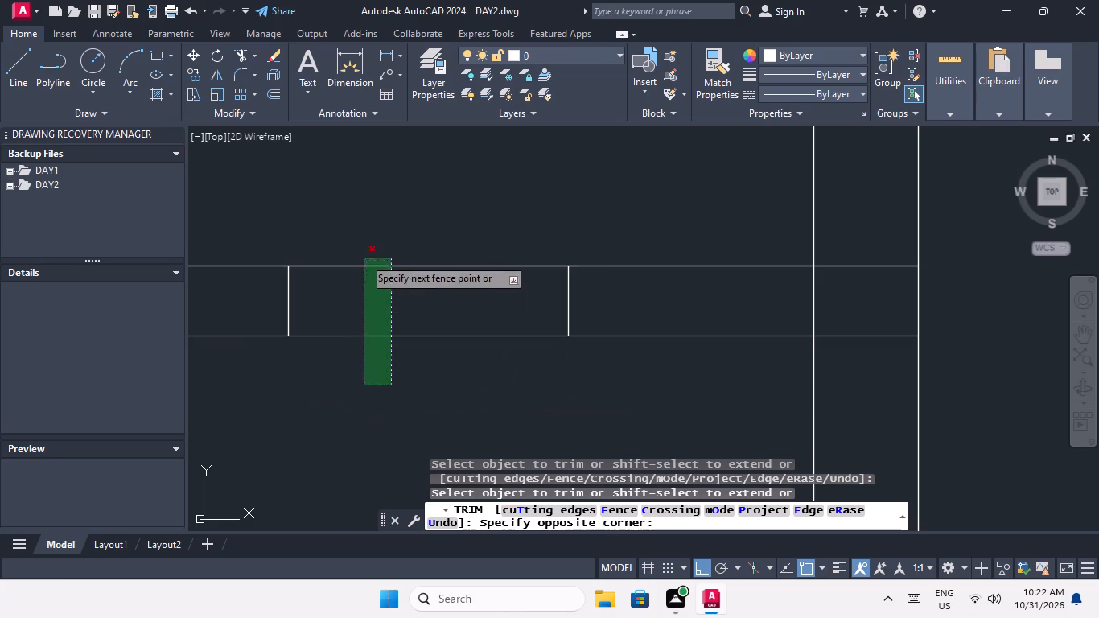
click(361, 243)
Trim the guide lines and top wall segment to cut the 2' opening in the second-row enclosure left of the corridor.
scroll(384, 258, down, 4)
middle_drag(414, 312, 551, 346)
scroll(548, 342, down, 2)
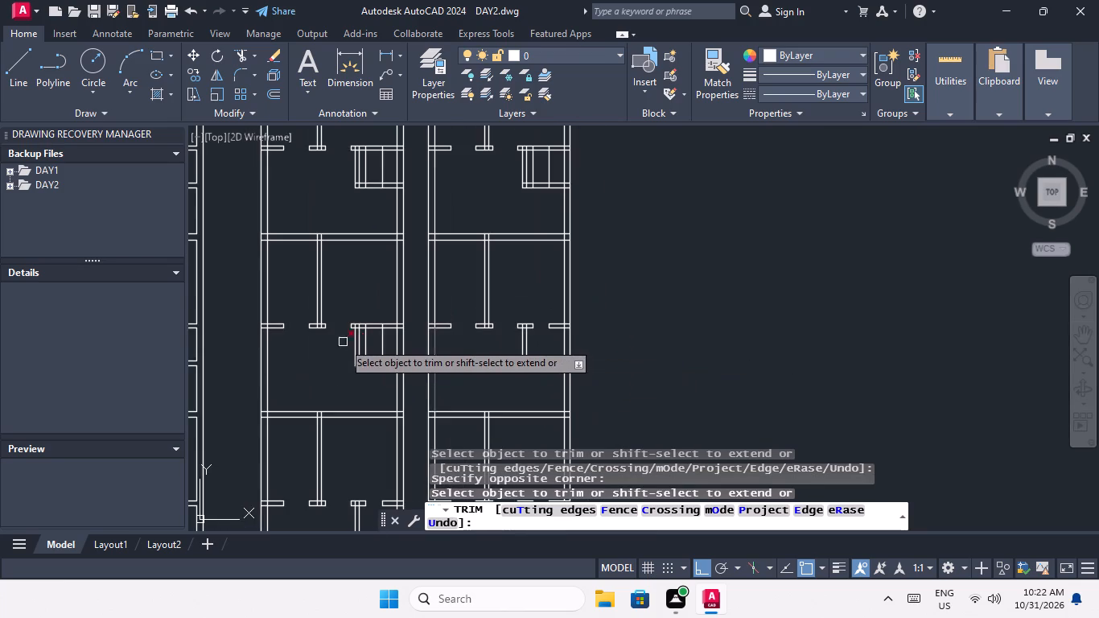
scroll(363, 334, up, 4)
middle_drag(381, 334, 402, 421)
scroll(401, 418, up, 2)
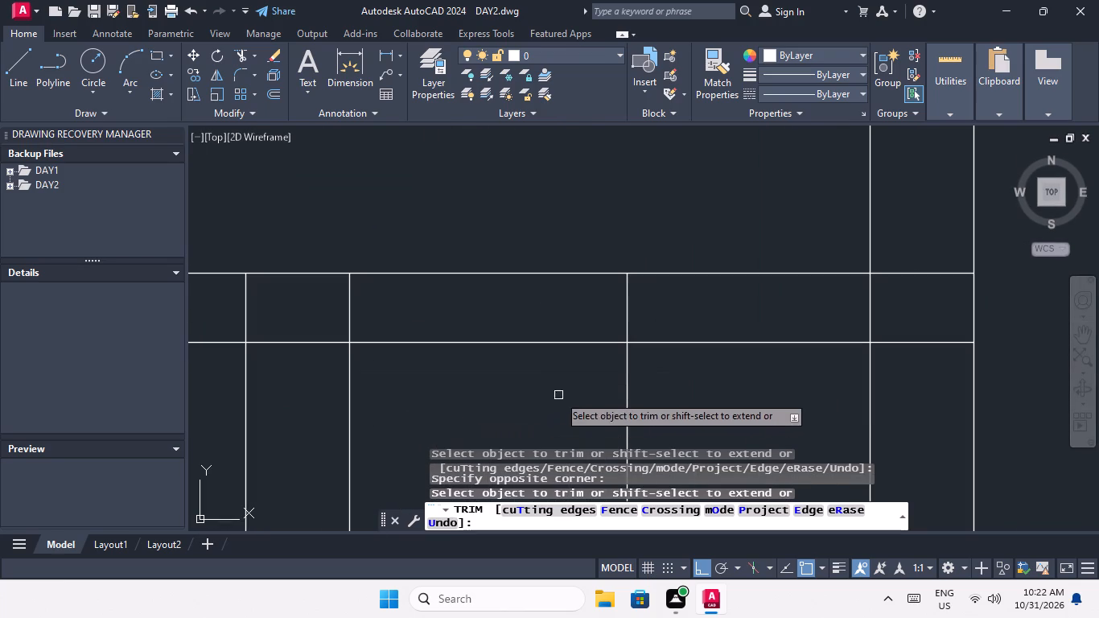
drag(644, 396, 621, 412)
click(332, 439)
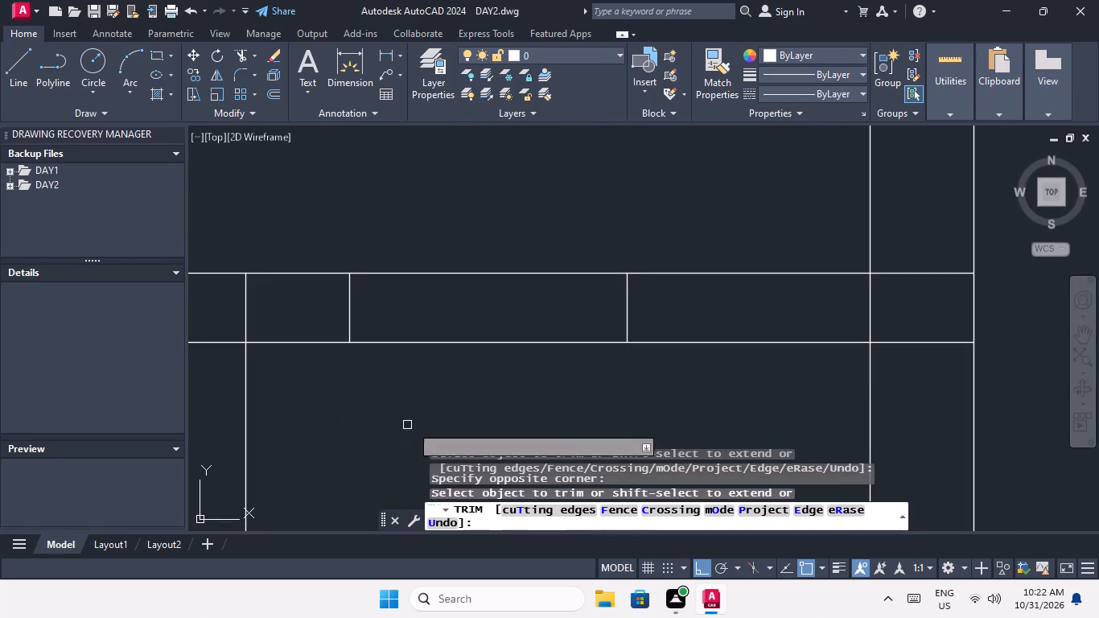
drag(494, 403, 483, 371)
click(442, 245)
Trim the guide lines and top wall segment to cut the 2' opening in the top-row enclosure left of the corridor.
scroll(445, 277, down, 4)
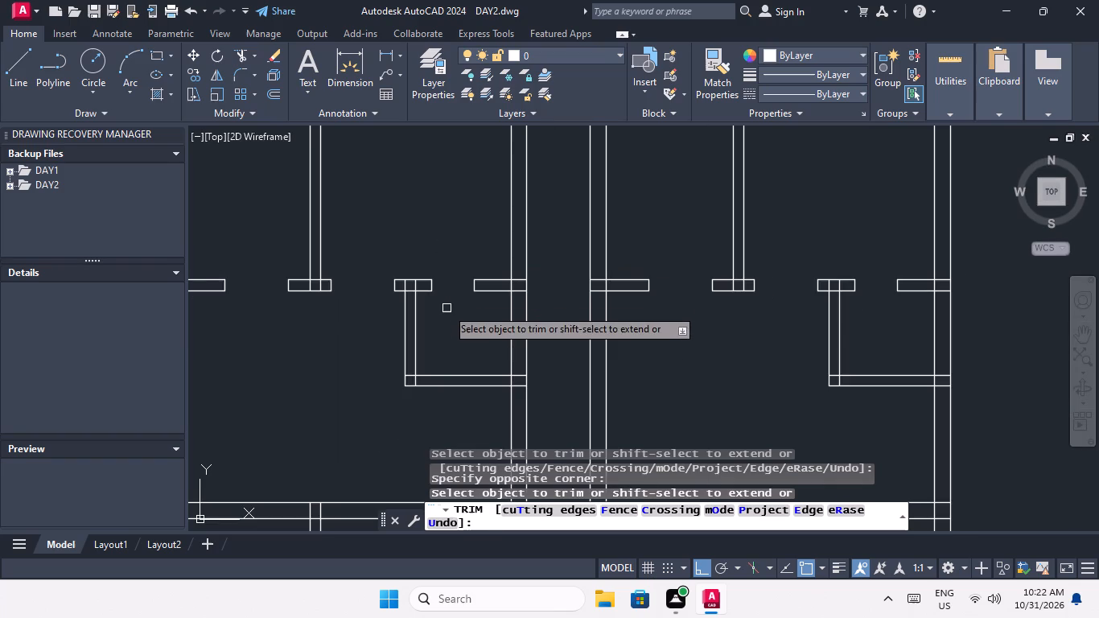
middle_drag(449, 322, 397, 491)
middle_drag(459, 419, 447, 429)
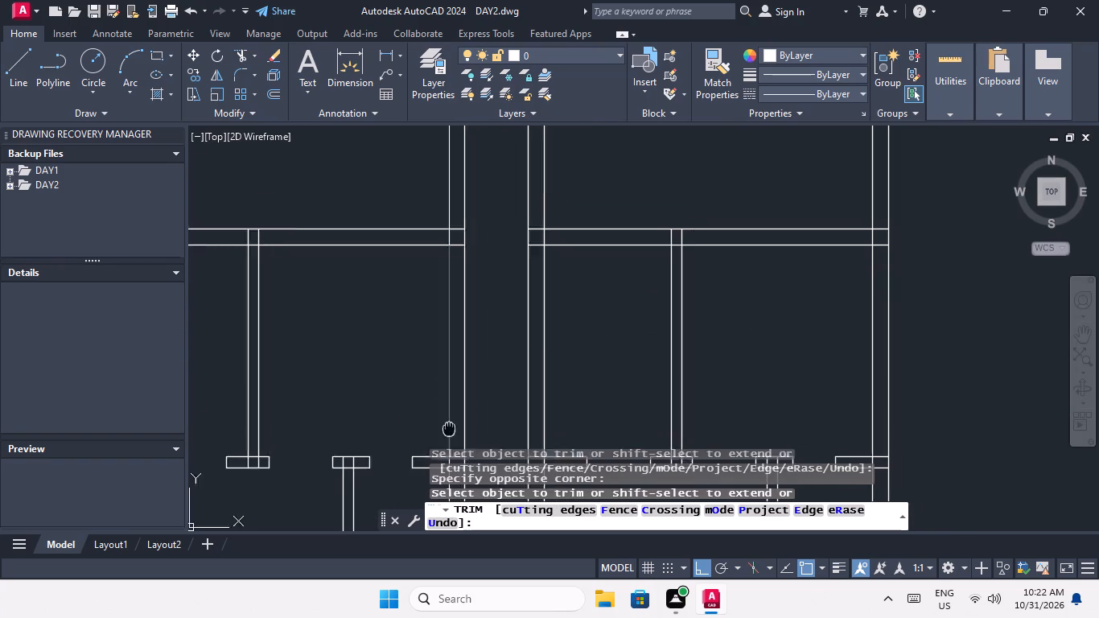
middle_drag(447, 429, 403, 447)
scroll(399, 433, down, 3)
middle_drag(461, 395, 450, 490)
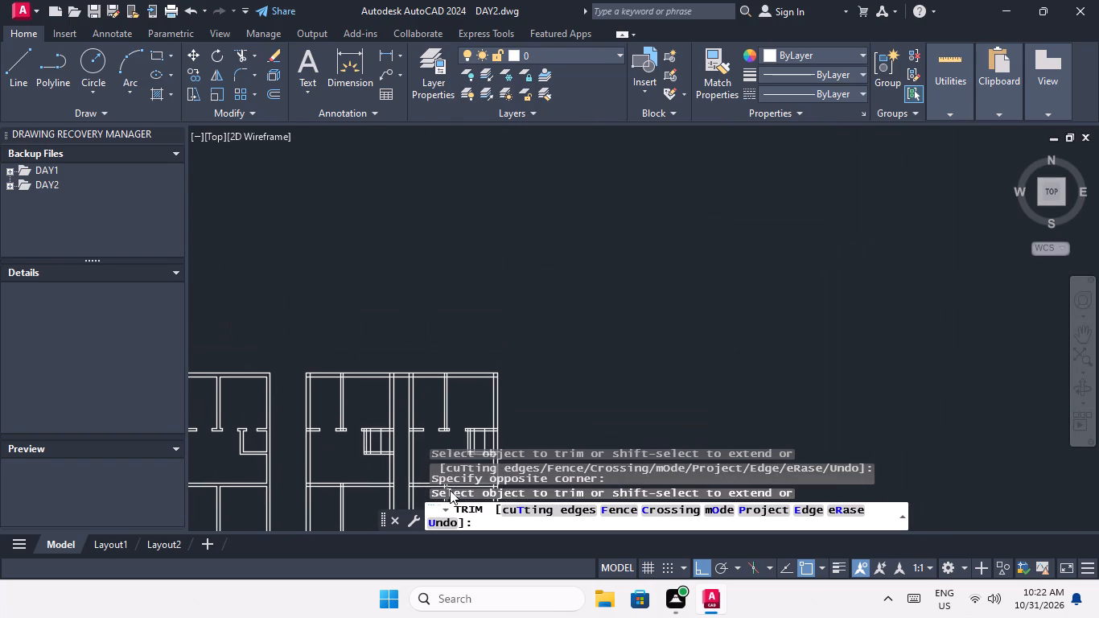
scroll(371, 431, up, 4)
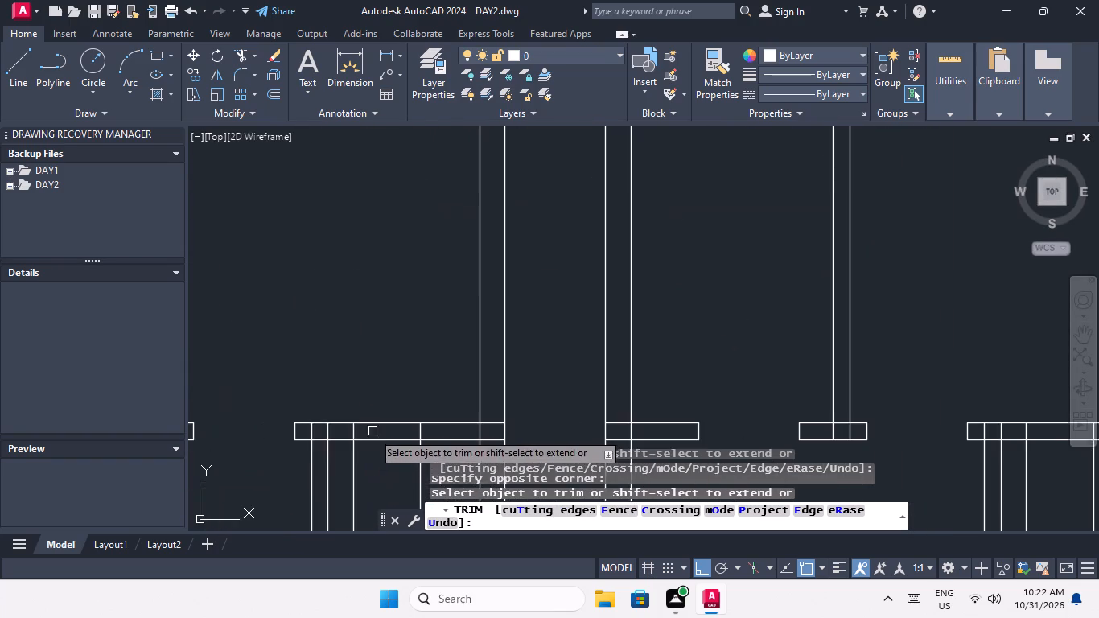
scroll(372, 442, up, 3)
middle_drag(377, 460, 338, 404)
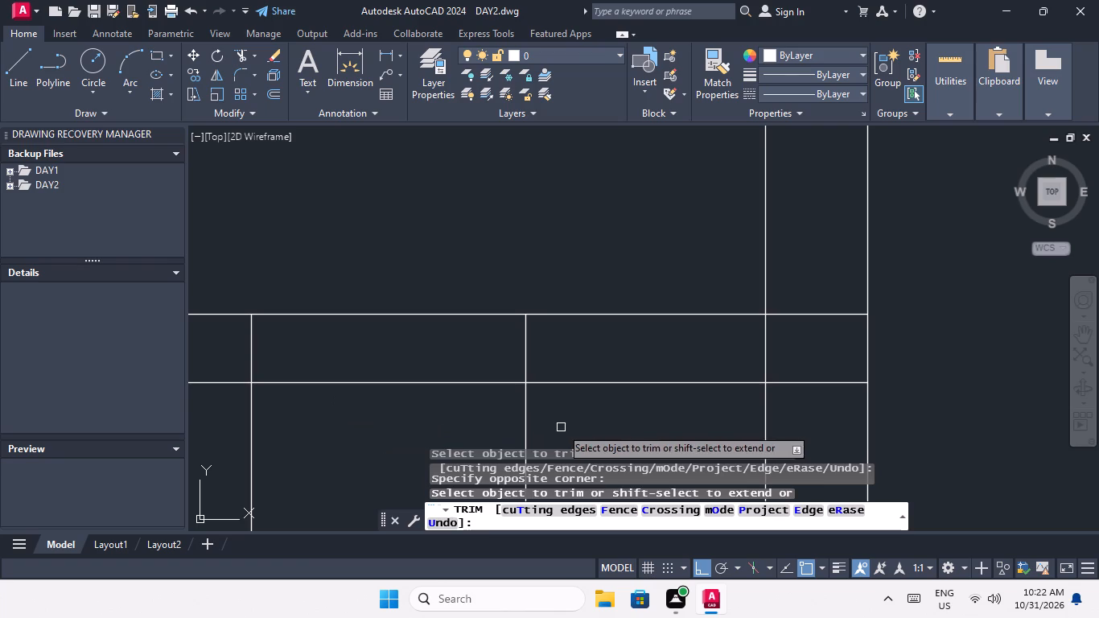
drag(561, 427, 544, 431)
click(226, 439)
drag(377, 431, 373, 415)
click(337, 270)
Trim the guide lines and top wall segment for the 2' opening in the top-row enclosure right of the corridor, and end the trim.
scroll(337, 274, down, 4)
scroll(455, 332, down, 2)
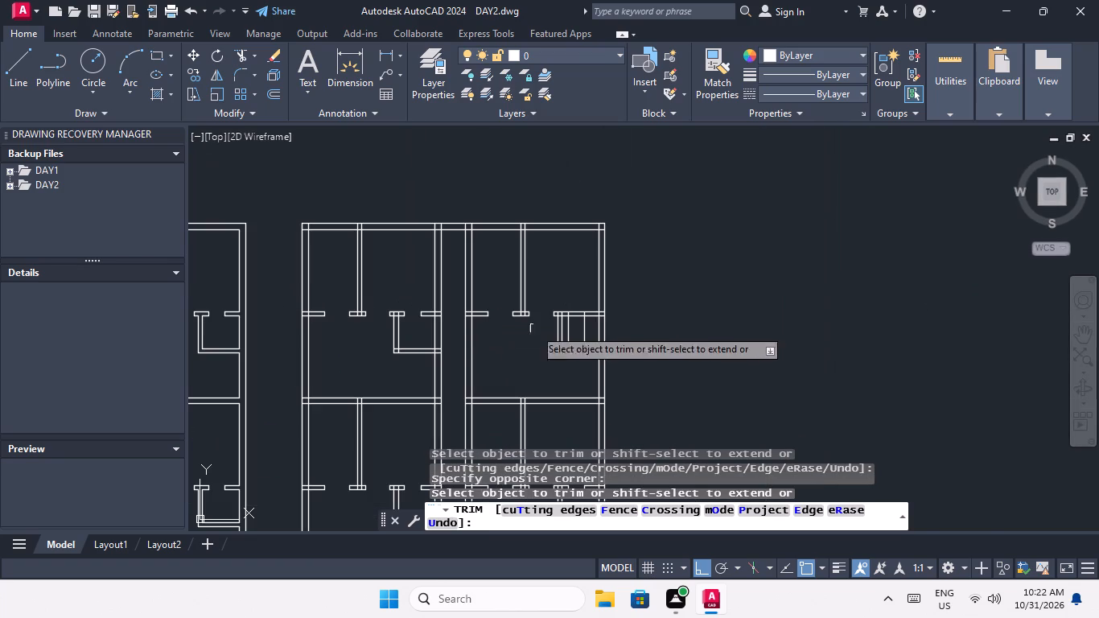
scroll(574, 320, up, 5)
middle_drag(594, 356, 594, 443)
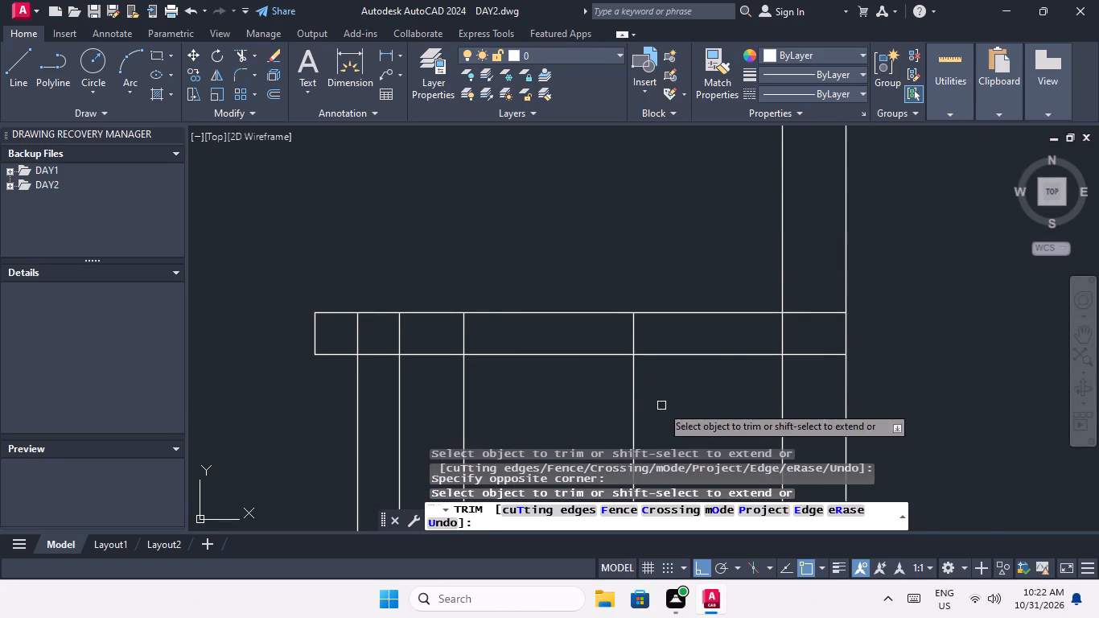
drag(655, 395, 607, 414)
click(445, 414)
drag(545, 399, 545, 389)
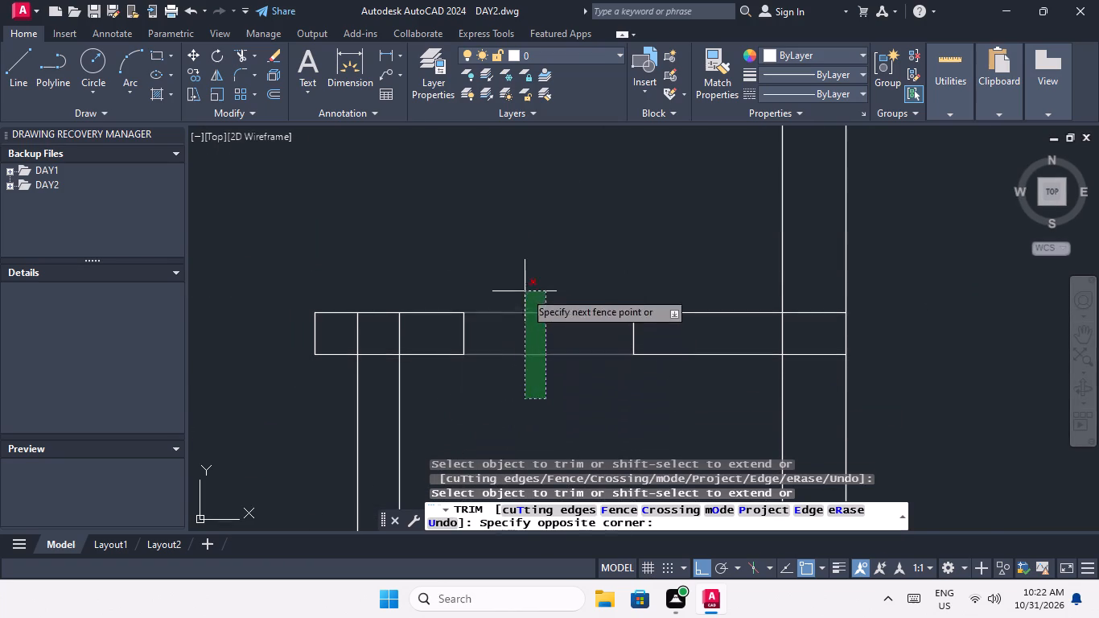
click(525, 291)
scroll(525, 292, down, 4)
middle_drag(528, 330, 517, 261)
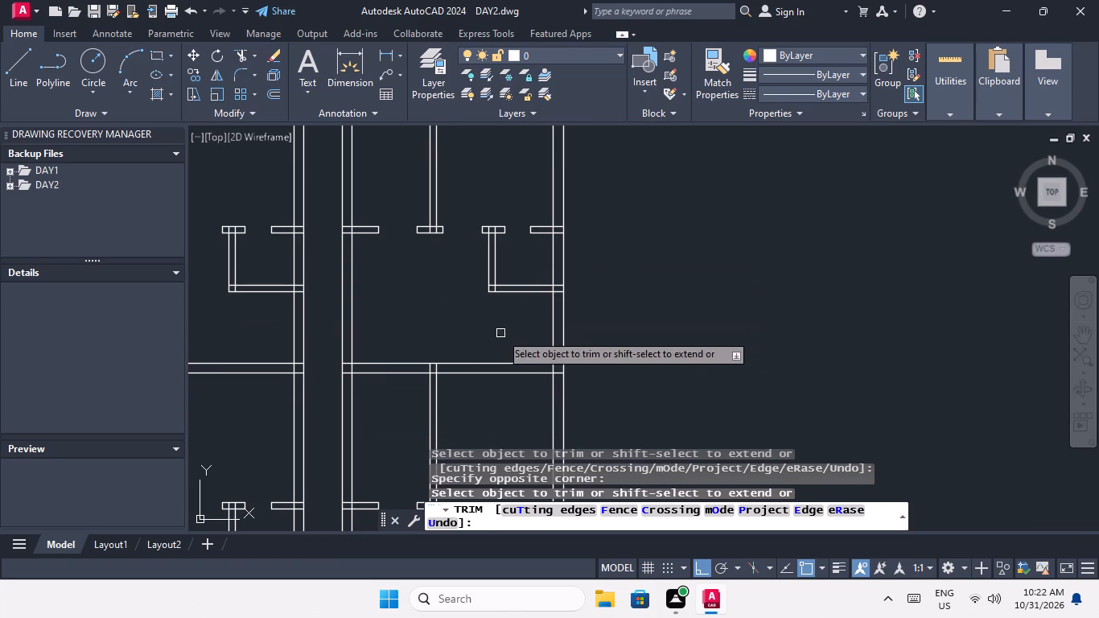
scroll(495, 330, down, 2)
key(Escape)
key(Escape)
key(Escape)
key(Escape)
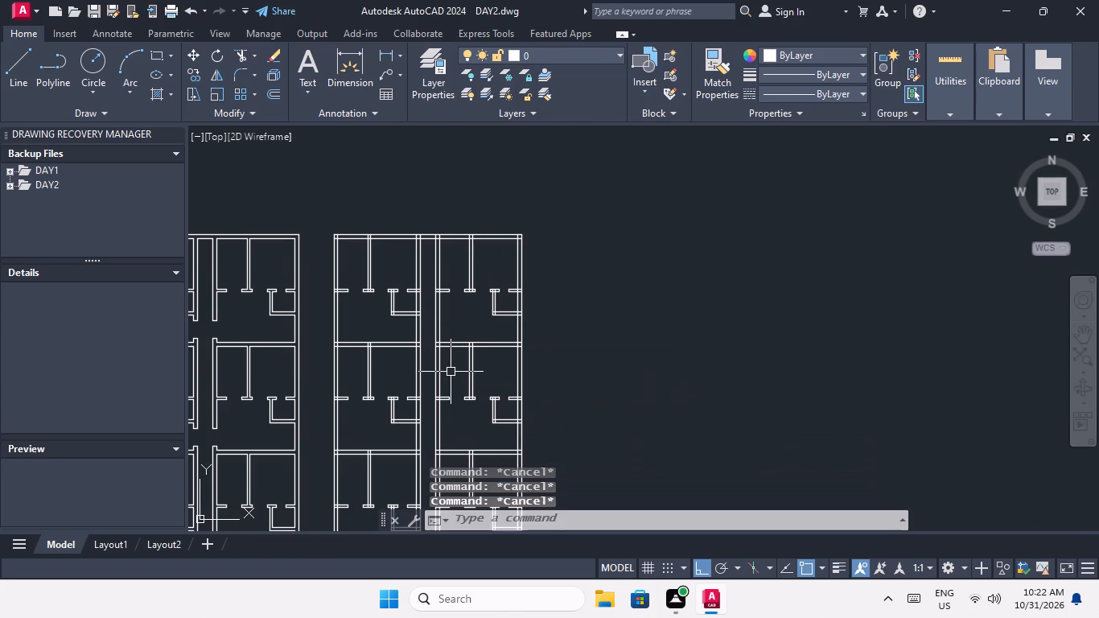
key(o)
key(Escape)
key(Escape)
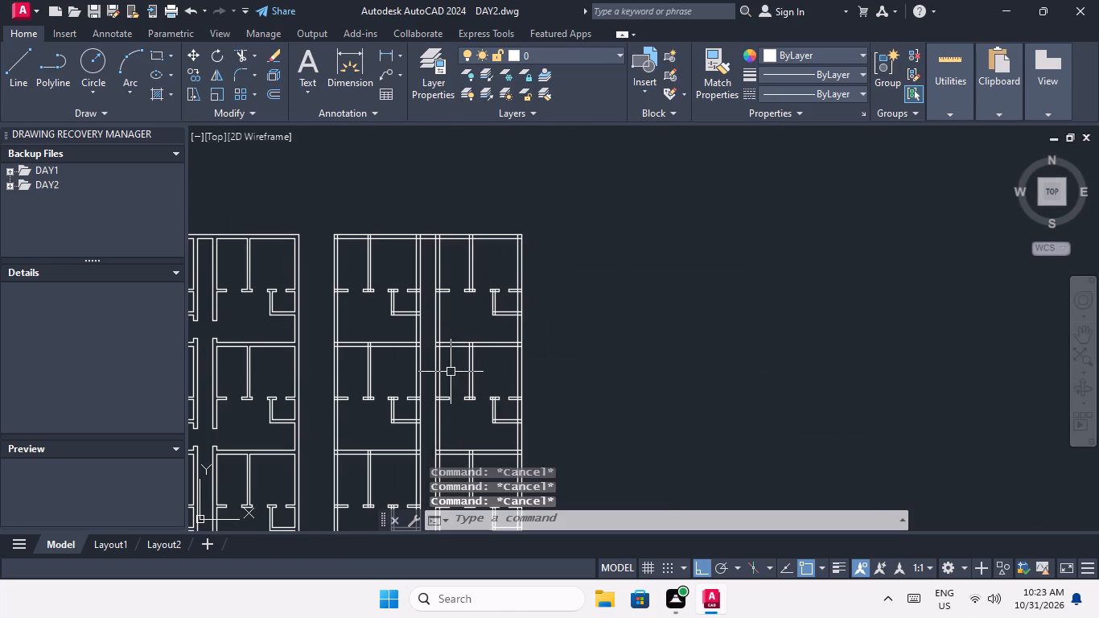
Offset the upper line of the dividing wall below the top-row room left of the corridor 9" upward.
key(o)
key(Return)
key(9)
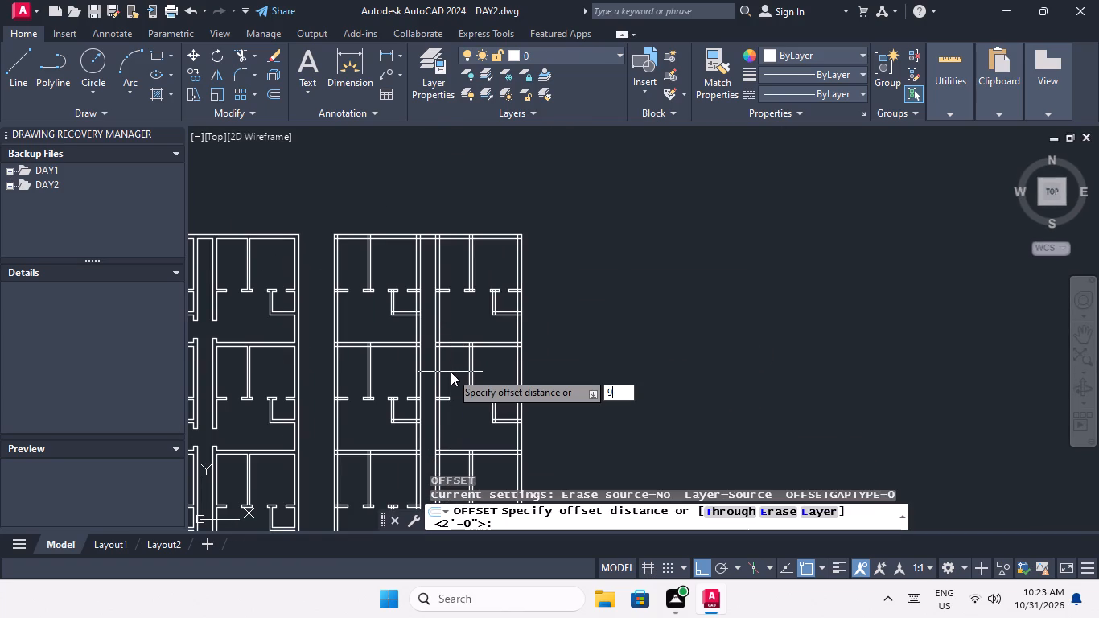
key(shift+quotedbl)
key(Return)
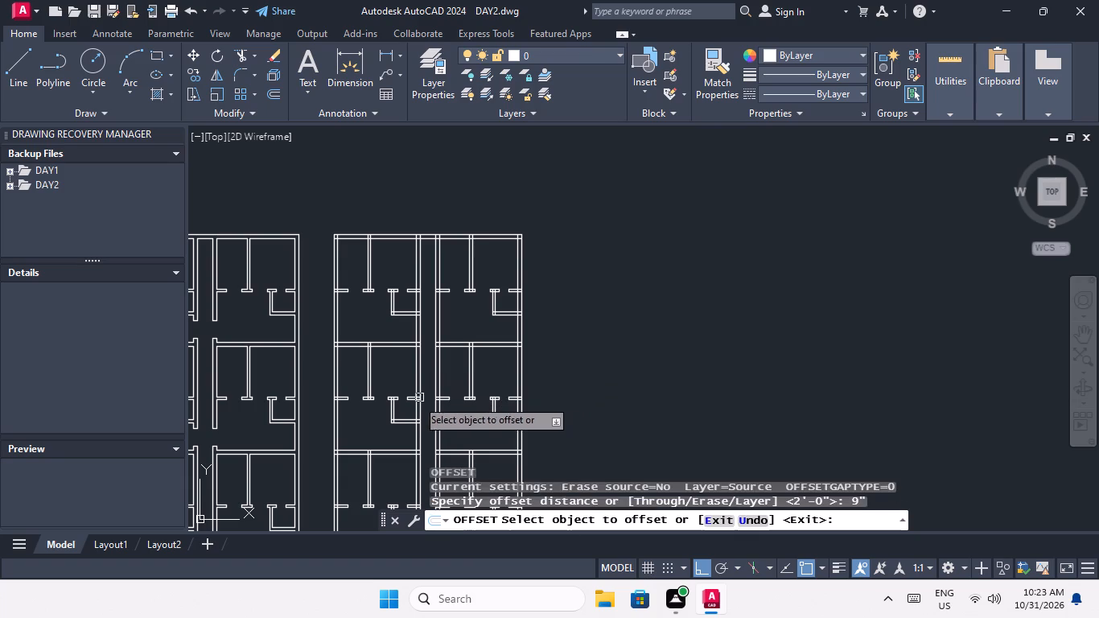
middle_drag(410, 451, 425, 349)
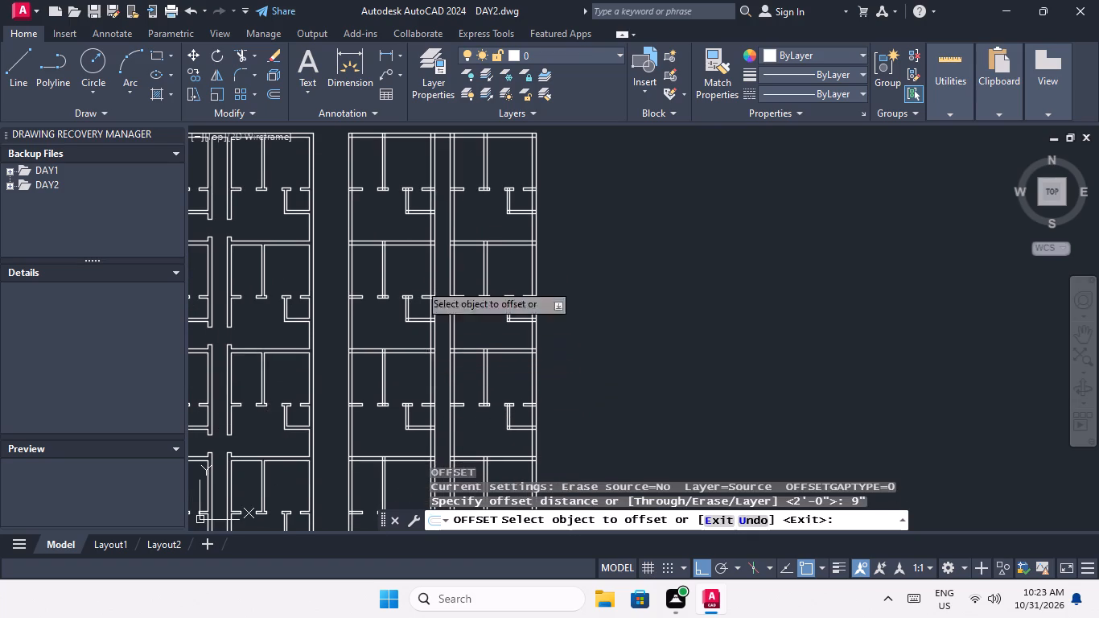
scroll(409, 216, up, 4)
middle_drag(422, 252, 421, 312)
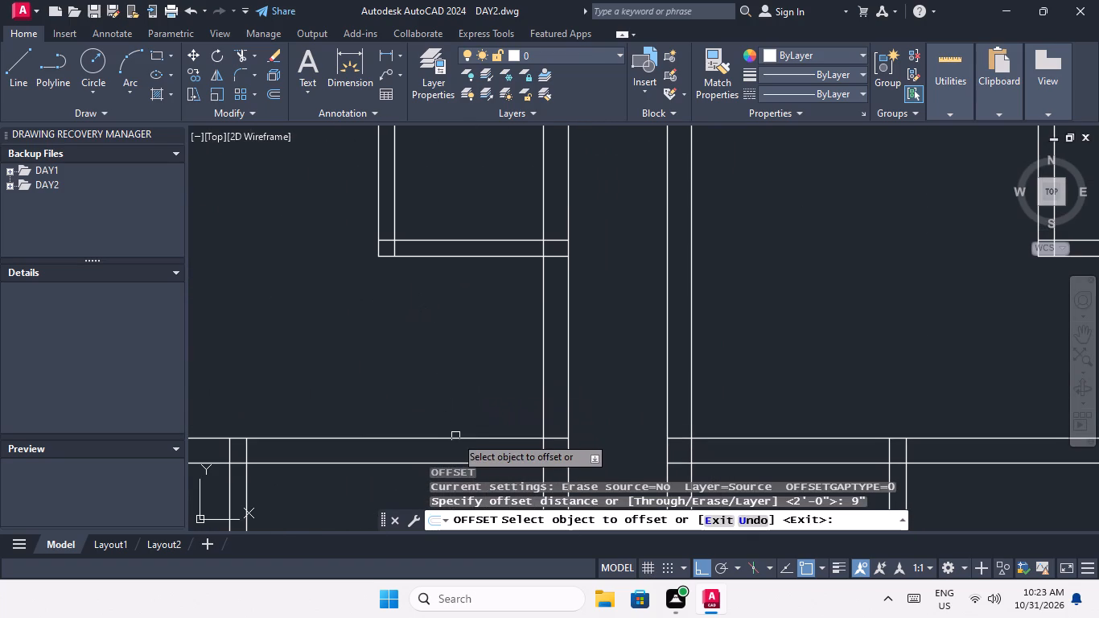
drag(455, 439, 446, 394)
click(434, 340)
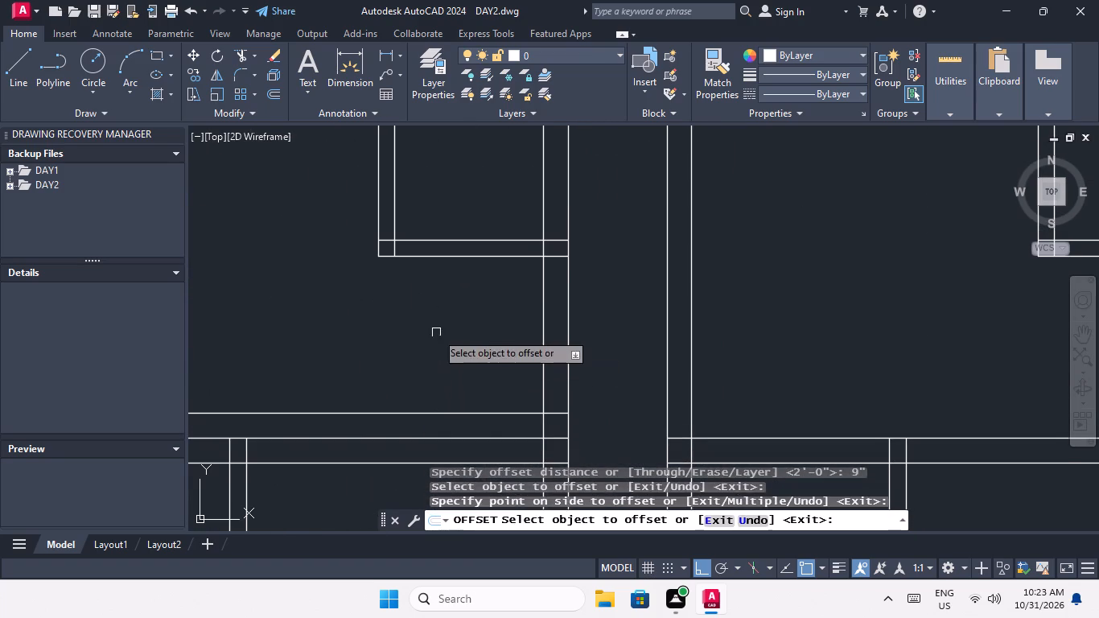
Offset the upper line of the dividing wall below the top-row room right of the corridor 9" upward.
scroll(436, 332, down, 3)
scroll(510, 358, up, 1)
drag(506, 358, 507, 358)
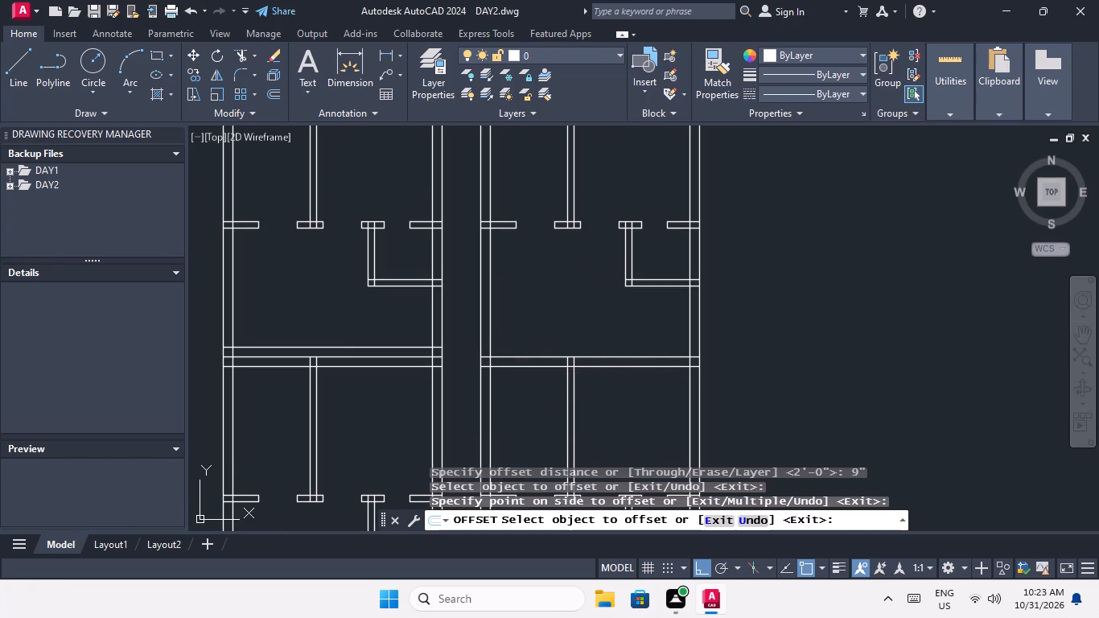
drag(507, 358, 508, 350)
click(506, 319)
Offset the upper lines of the dividing walls below the second-row rooms 9" upward on both sides of the corridor.
scroll(506, 309, down, 2)
middle_drag(457, 421, 447, 367)
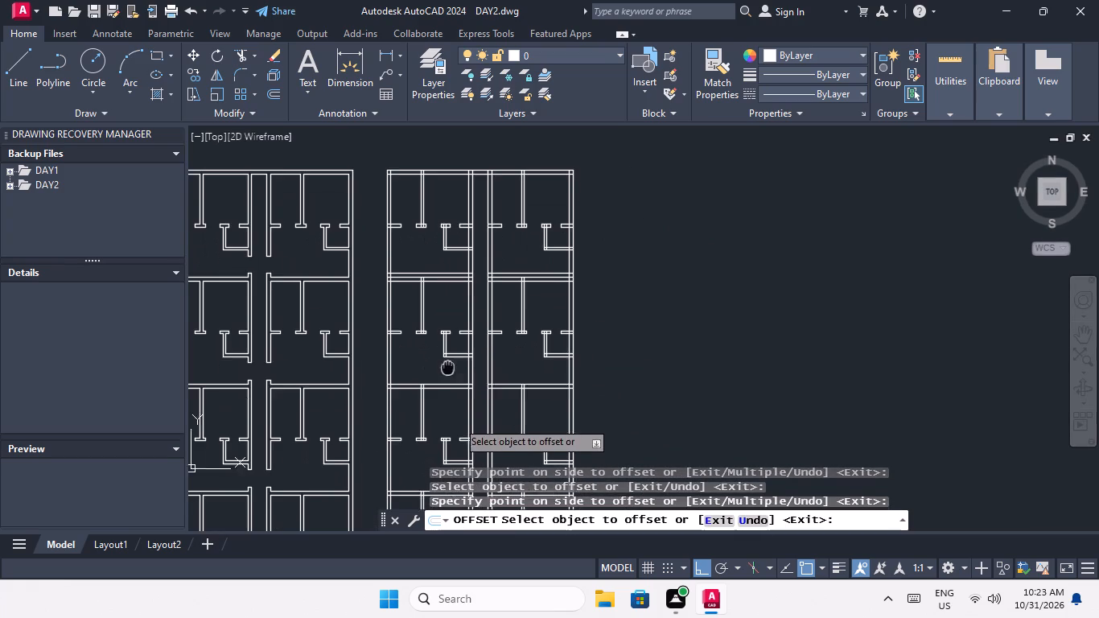
middle_drag(447, 367, 447, 366)
scroll(456, 377, up, 4)
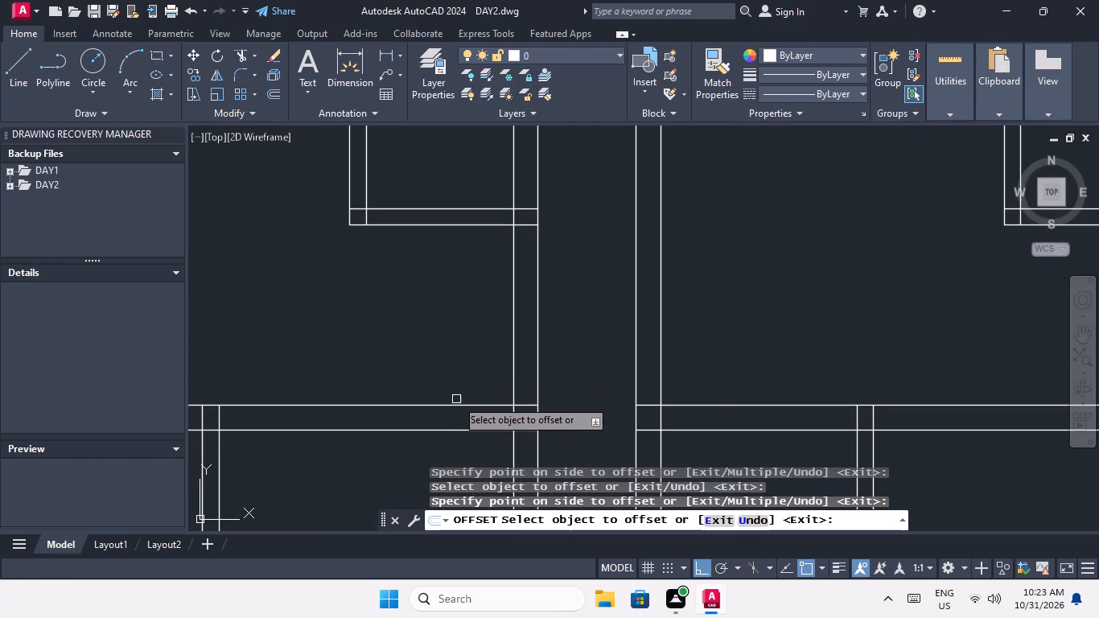
drag(448, 406, 443, 381)
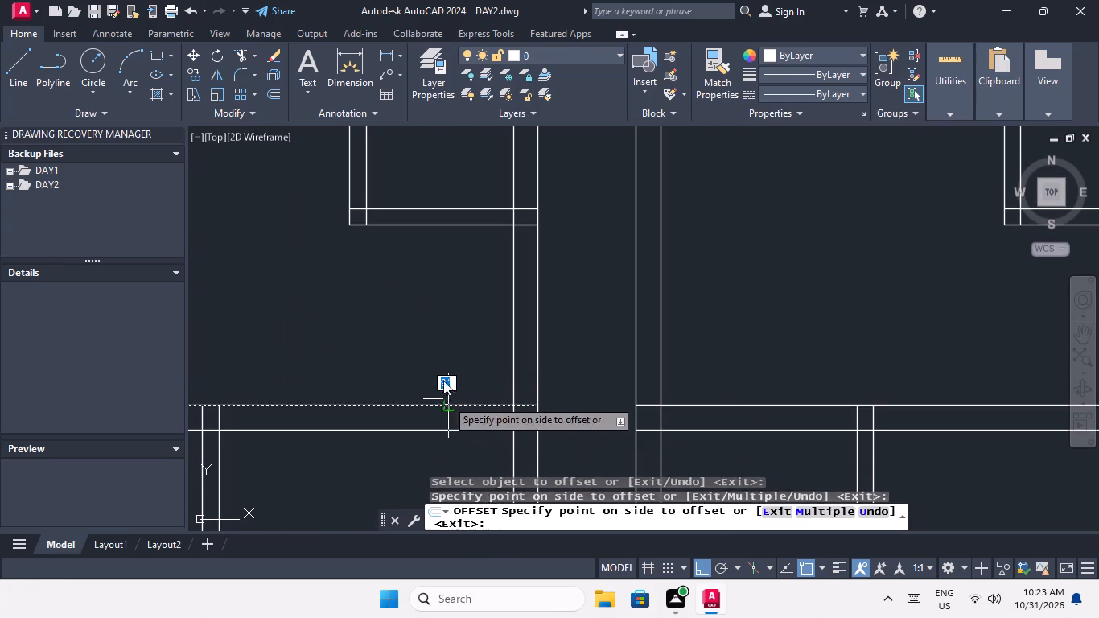
drag(443, 381, 442, 377)
click(439, 360)
scroll(446, 336, down, 3)
scroll(543, 352, up, 3)
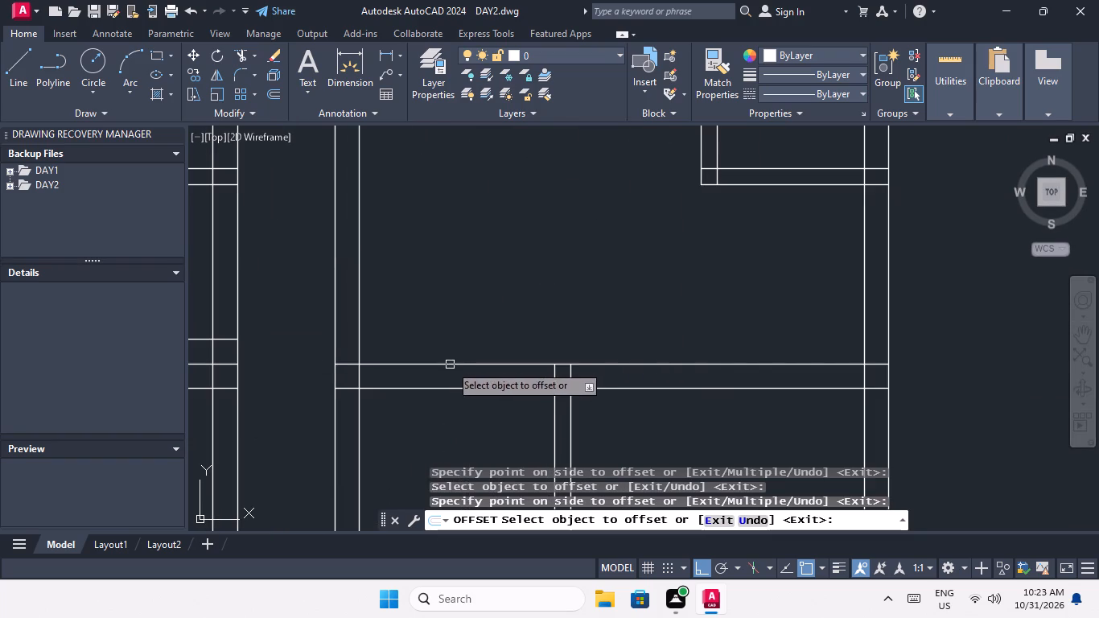
drag(450, 365, 451, 349)
click(449, 294)
Offset the upper lines of the dividing walls below the third-row rooms 9" upward on both sides of the corridor.
scroll(449, 294, down, 4)
middle_drag(433, 362, 448, 299)
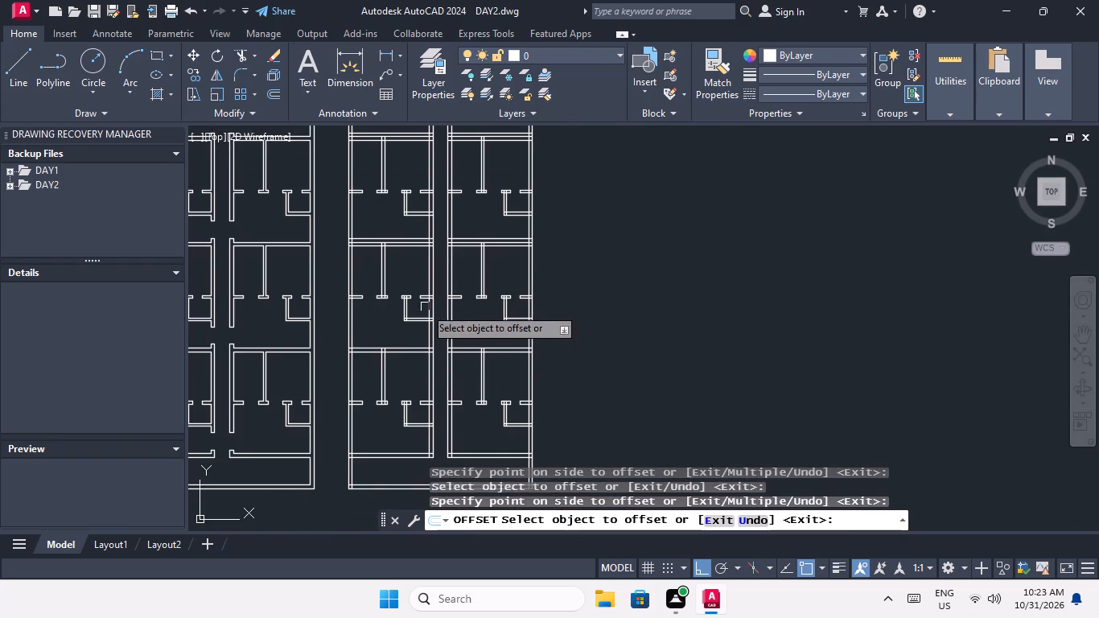
scroll(417, 346, up, 4)
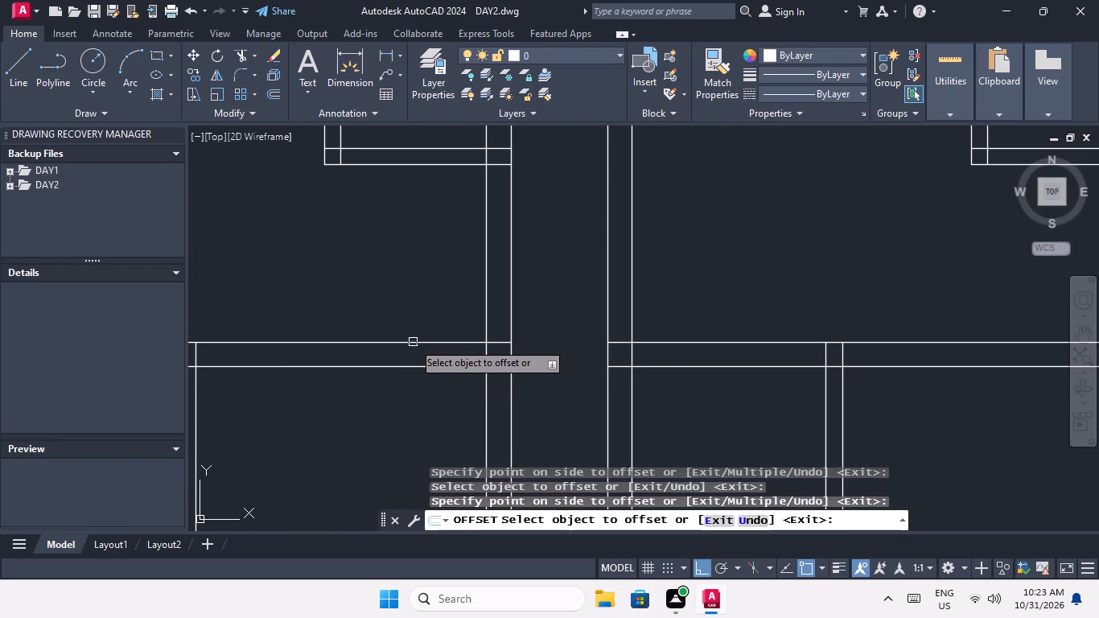
drag(413, 342, 410, 314)
click(410, 295)
scroll(410, 290, down, 3)
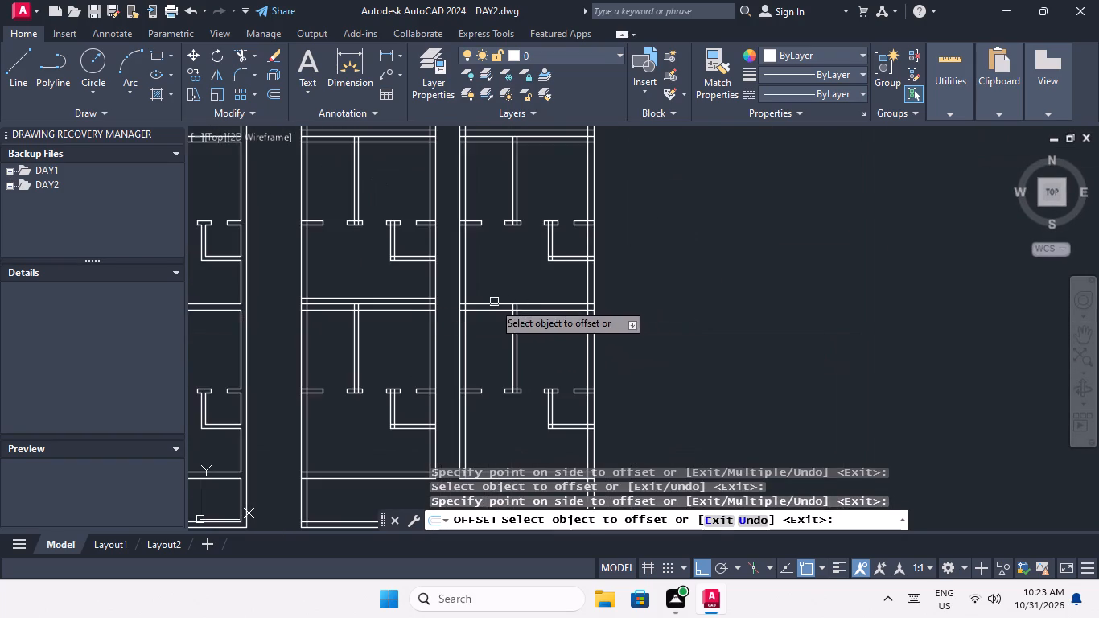
scroll(488, 303, up, 3)
click(464, 303)
click(459, 238)
Offset the upper lines of the walls below the bottom-row rooms 9" upward on both sides of the corridor, and end the offset.
scroll(459, 247, down, 3)
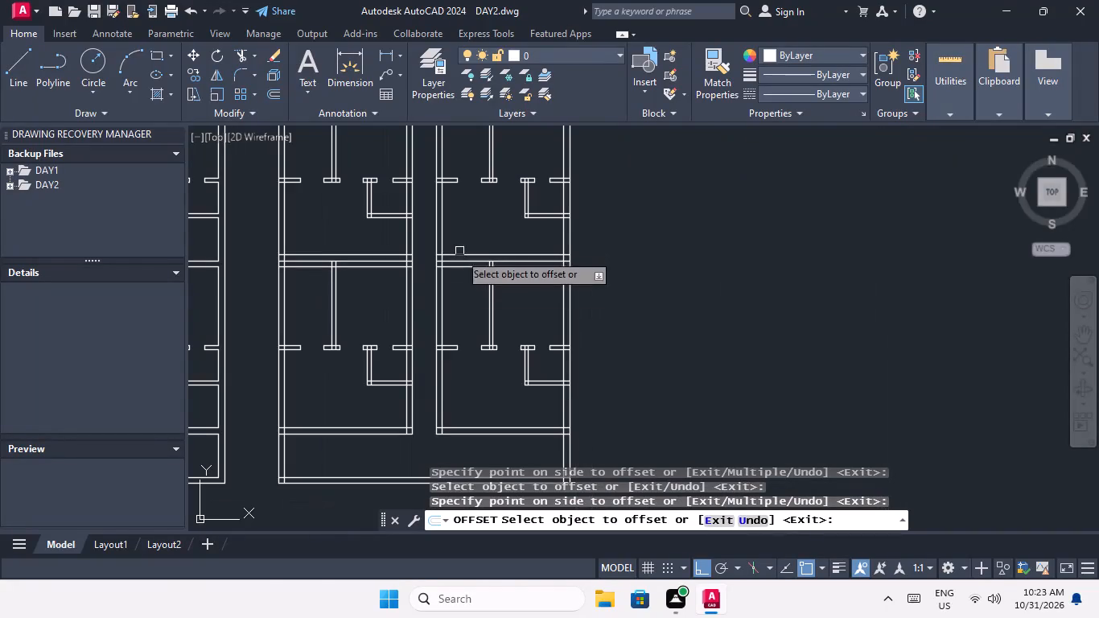
middle_drag(420, 397, 445, 278)
scroll(396, 318, up, 2)
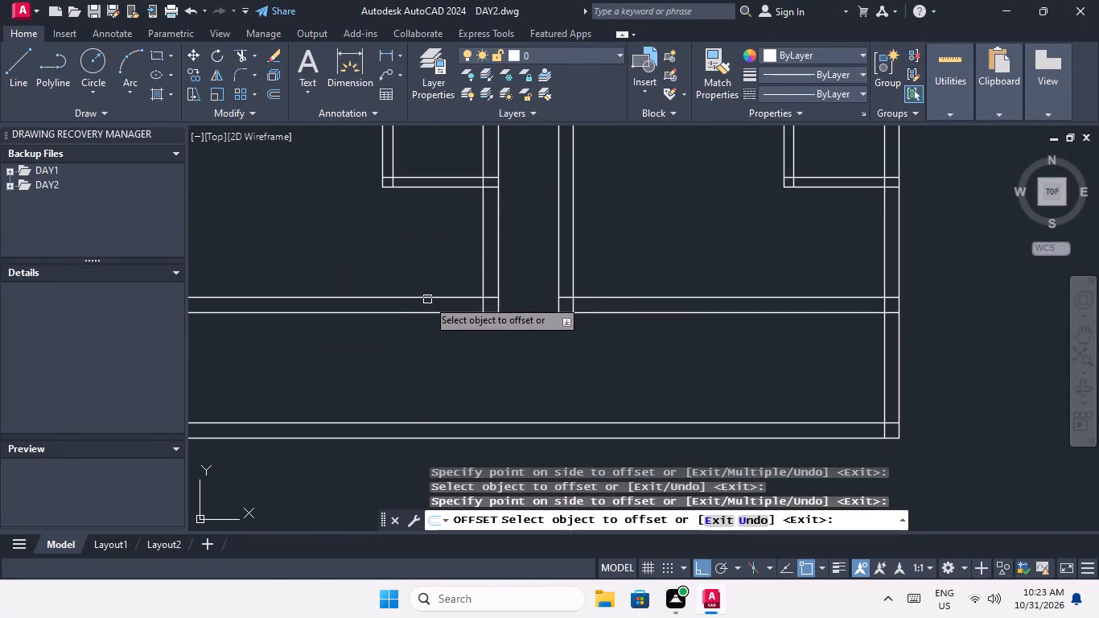
drag(427, 299, 427, 278)
click(427, 257)
scroll(427, 257, down, 2)
scroll(510, 276, up, 3)
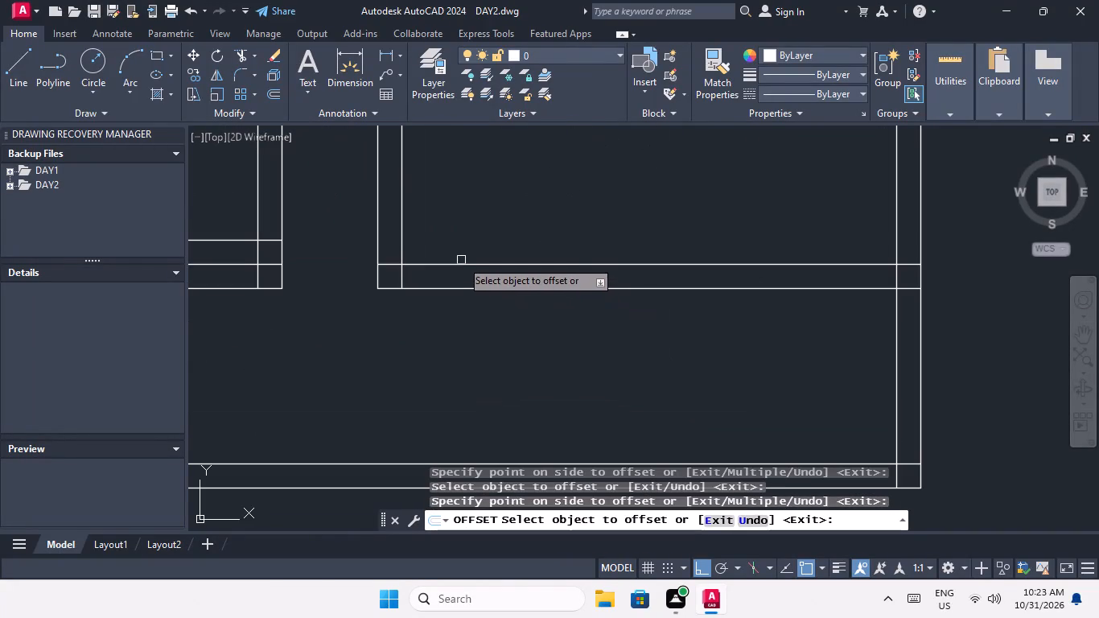
drag(461, 264, 461, 252)
click(460, 204)
scroll(460, 204, down, 1)
middle_drag(462, 216, 471, 319)
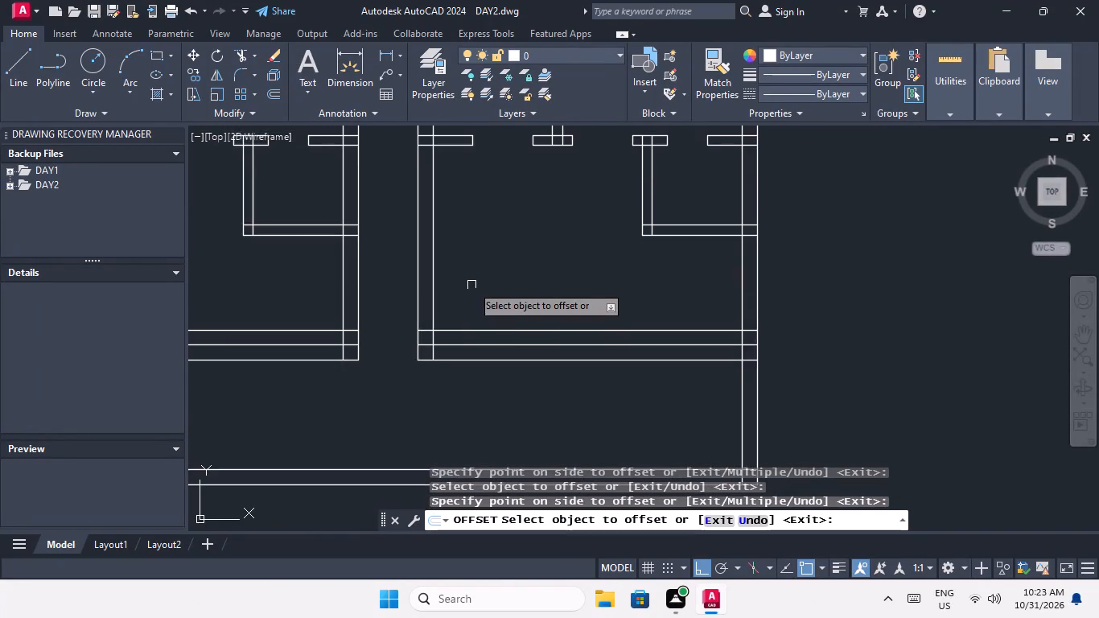
scroll(471, 285, down, 2)
key(Escape)
key(Escape)
key(Escape)
key(Escape)
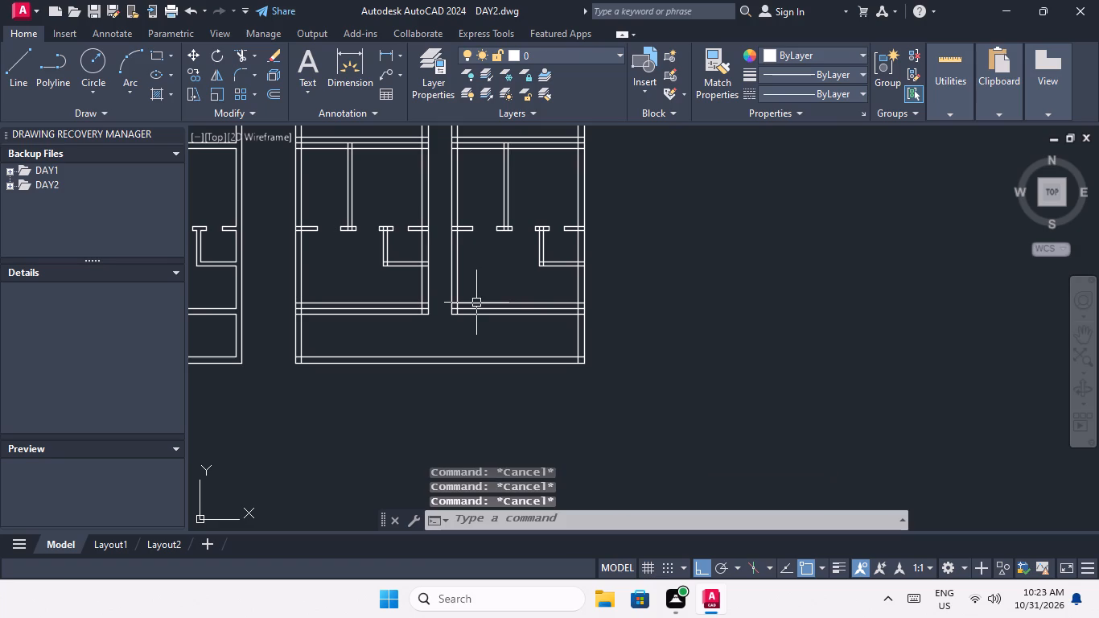
key(Escape)
key(Escape)
key(Escape)
Offset the 9" guide lines in the bottom-row rooms 3'6" upward on both sides of the corridor.
key(o)
key(Return)
key(3)
key(apostrophe)
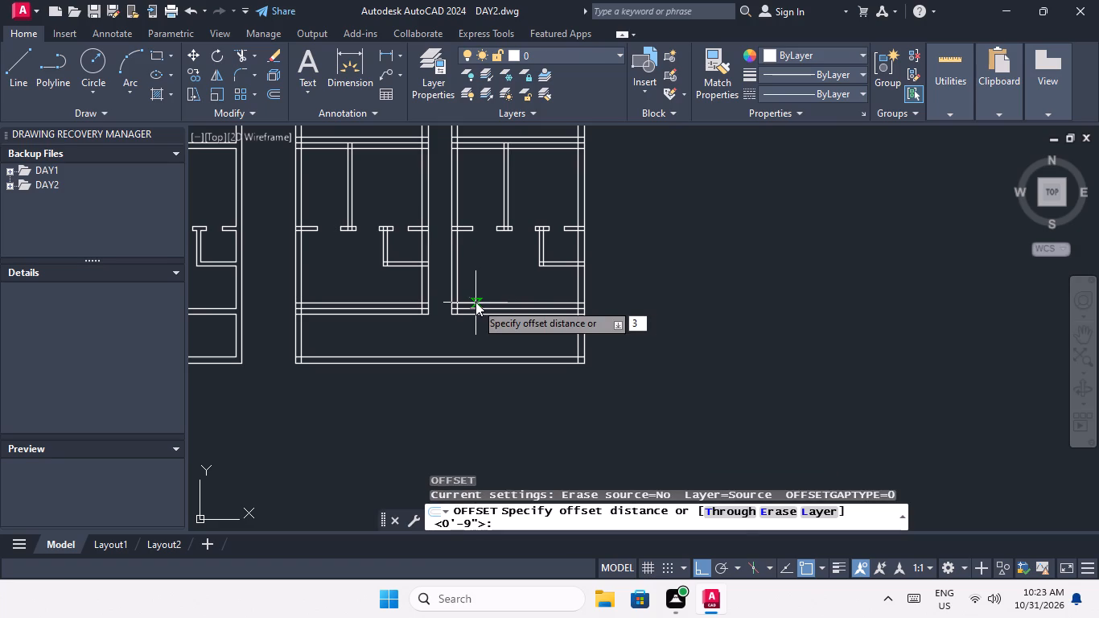
key(6)
key(shift+quotedbl)
key(Return)
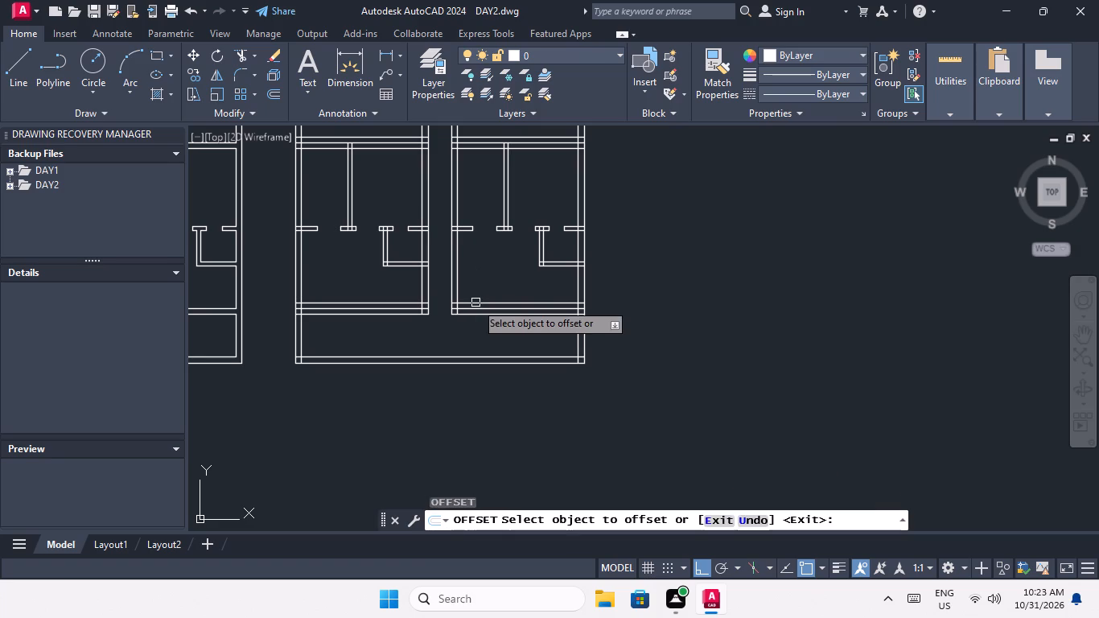
scroll(467, 290, up, 3)
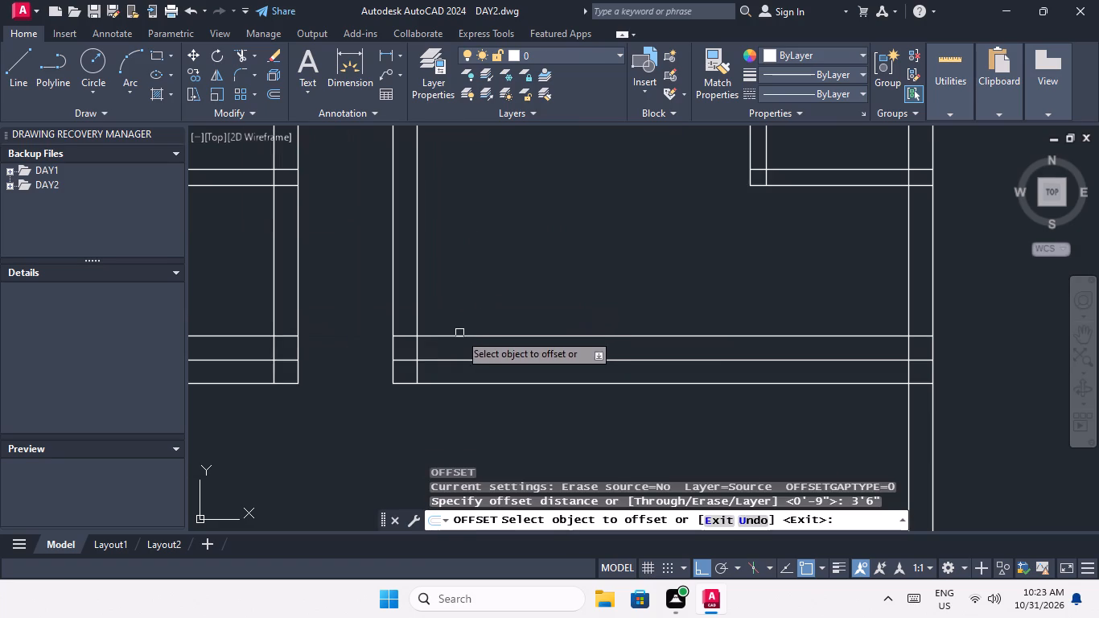
click(457, 338)
click(458, 276)
scroll(462, 262, down, 2)
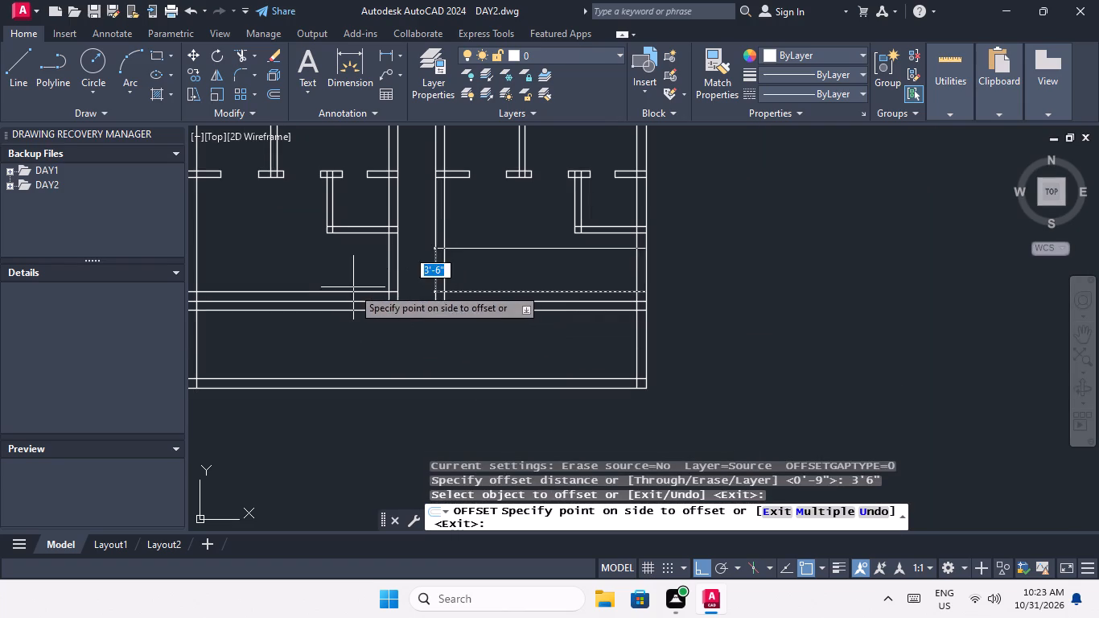
scroll(352, 287, up, 2)
click(650, 232)
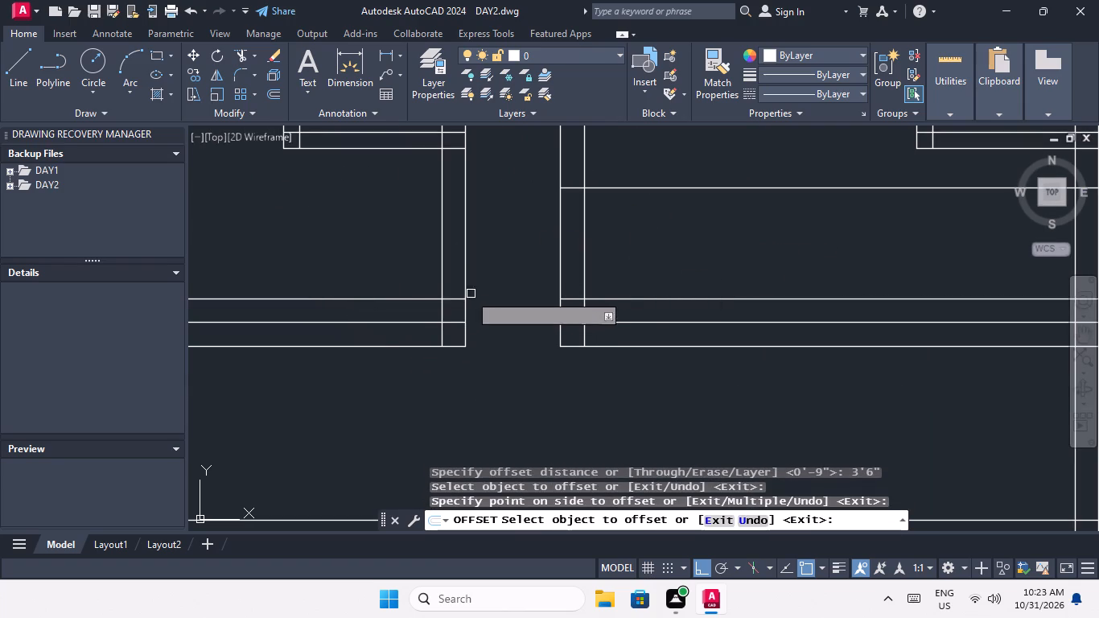
drag(405, 300, 403, 284)
click(400, 234)
Offset the 9" guide lines in the third-row rooms 3'6" upward on both sides of the corridor.
scroll(400, 233, down, 1)
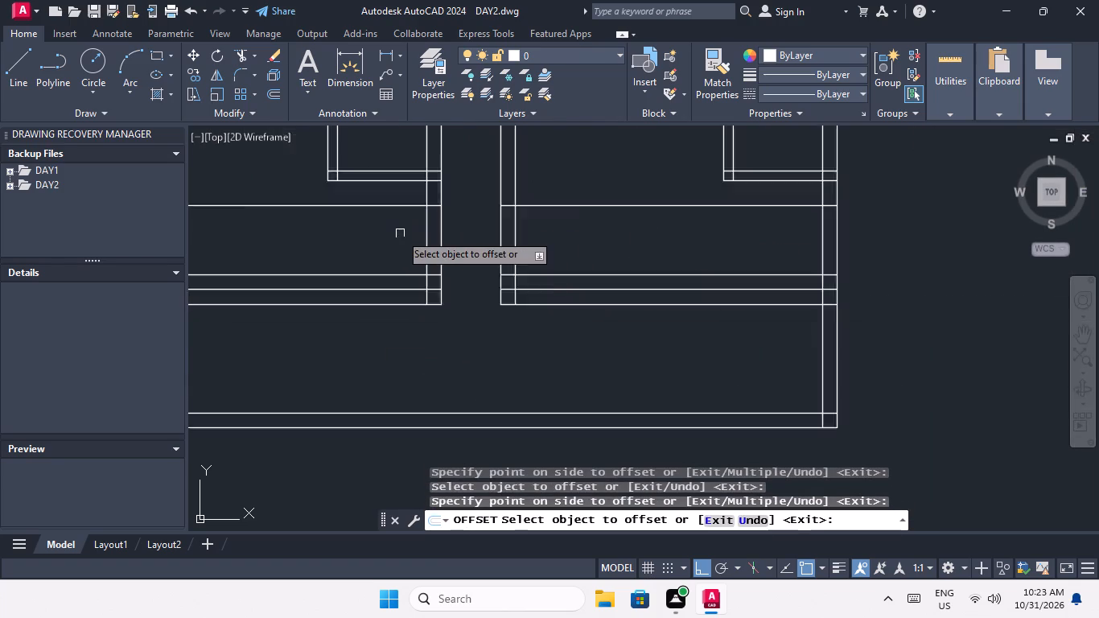
scroll(400, 233, down, 2)
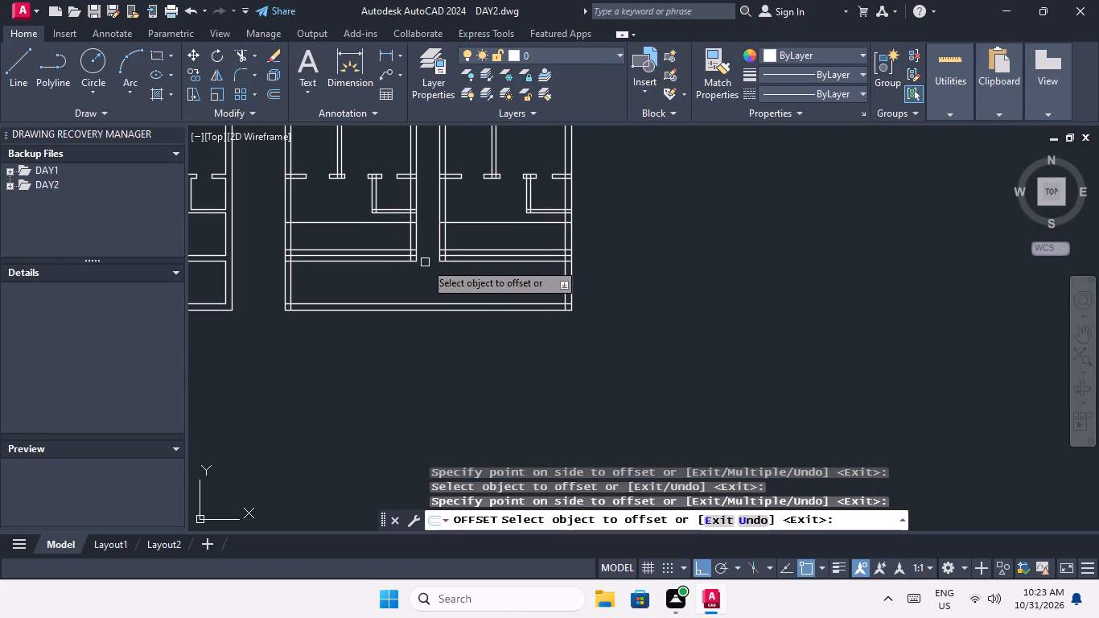
scroll(425, 262, down, 2)
middle_drag(428, 277, 432, 358)
scroll(442, 263, up, 6)
drag(420, 375, 420, 356)
click(420, 295)
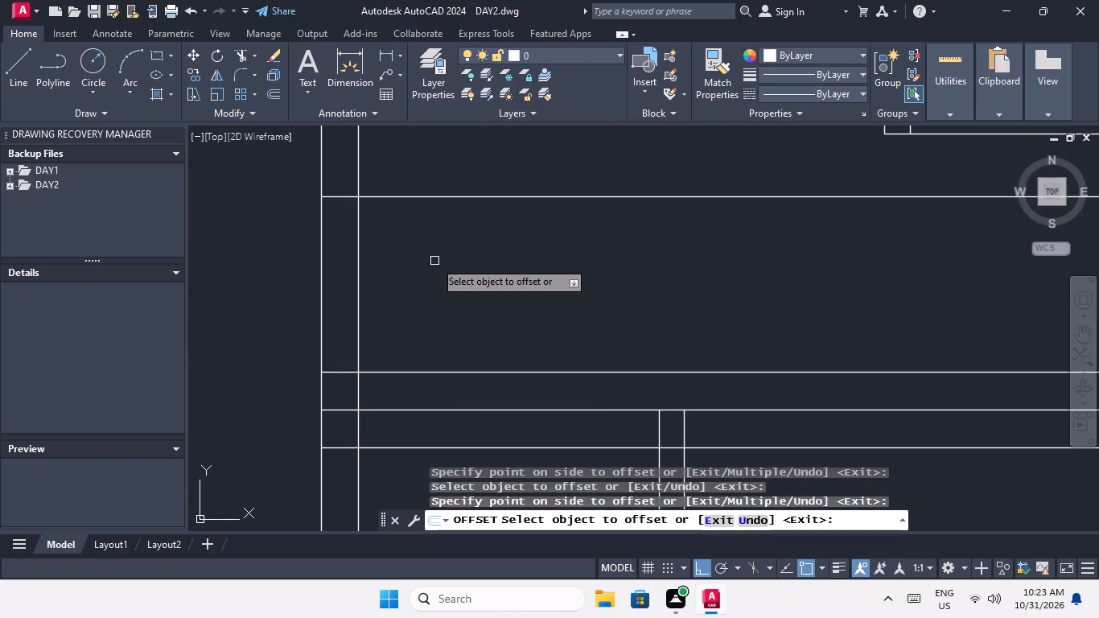
scroll(437, 256, down, 3)
middle_drag(443, 255, 565, 278)
scroll(455, 305, up, 2)
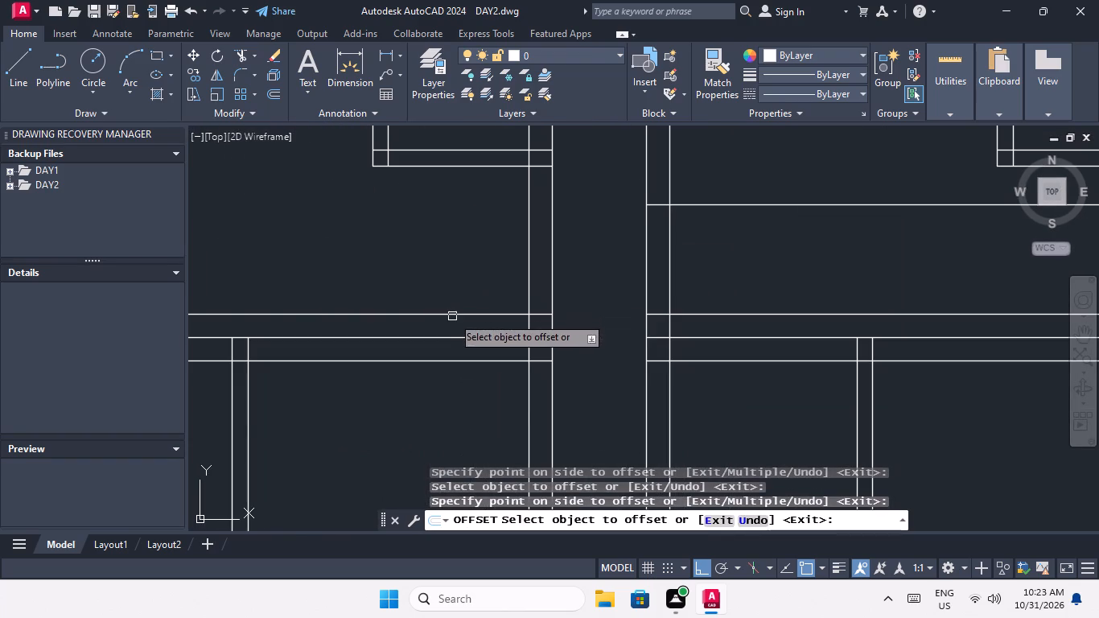
click(453, 316)
click(439, 249)
Offset the 9" guide lines in the second-row rooms 3'6" upward on both sides of the corridor.
scroll(439, 248, down, 3)
middle_drag(484, 253, 484, 311)
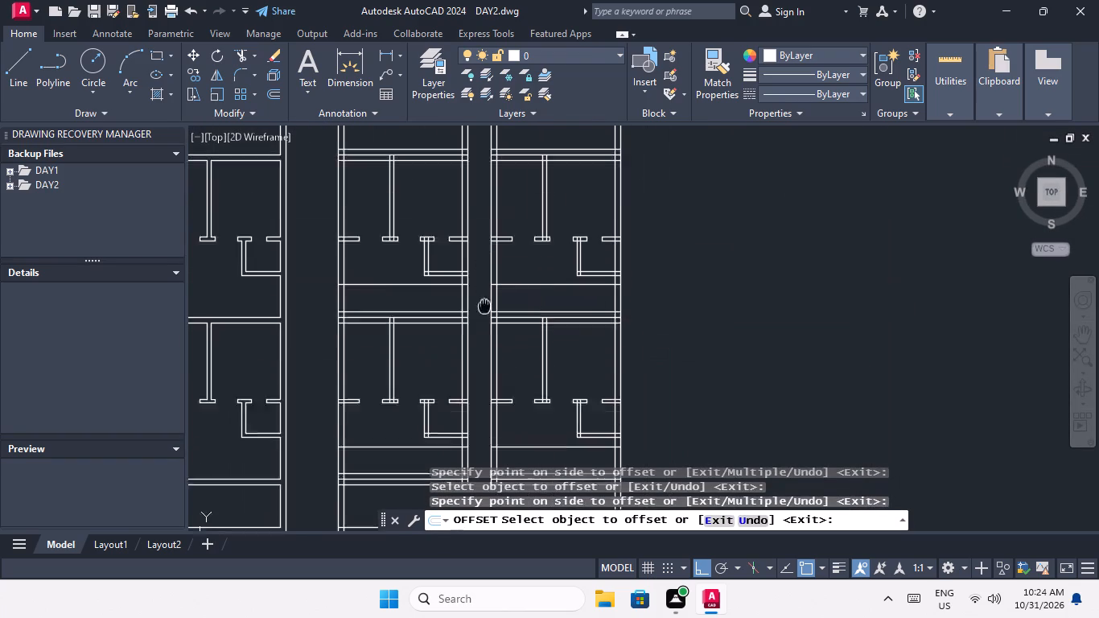
middle_drag(484, 311, 484, 391)
middle_drag(503, 266, 505, 368)
scroll(496, 335, up, 3)
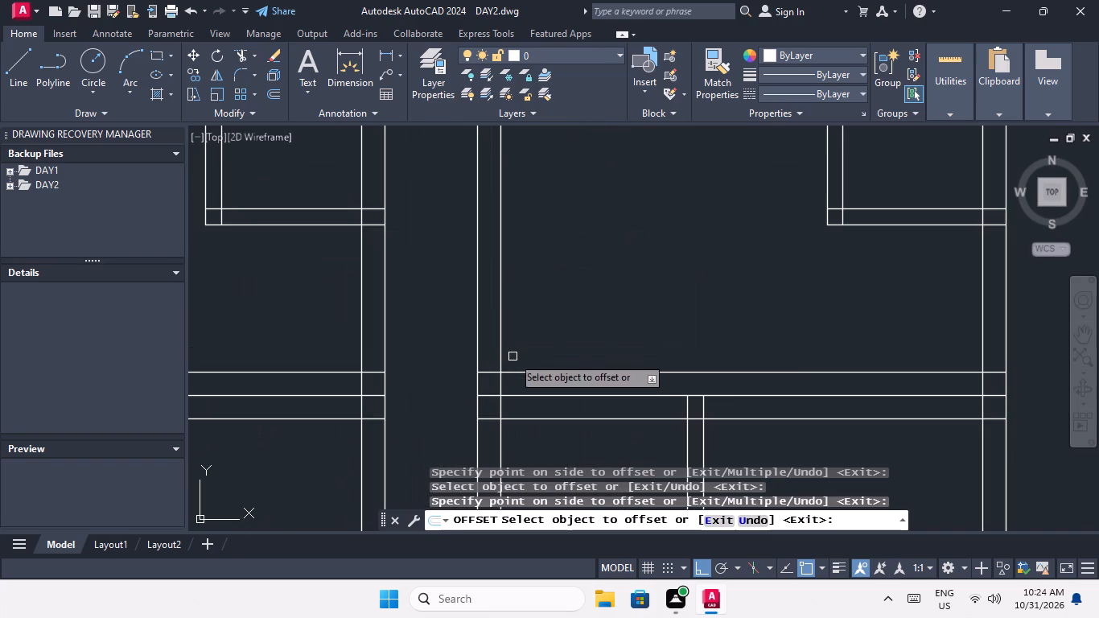
drag(524, 370, 524, 354)
click(529, 274)
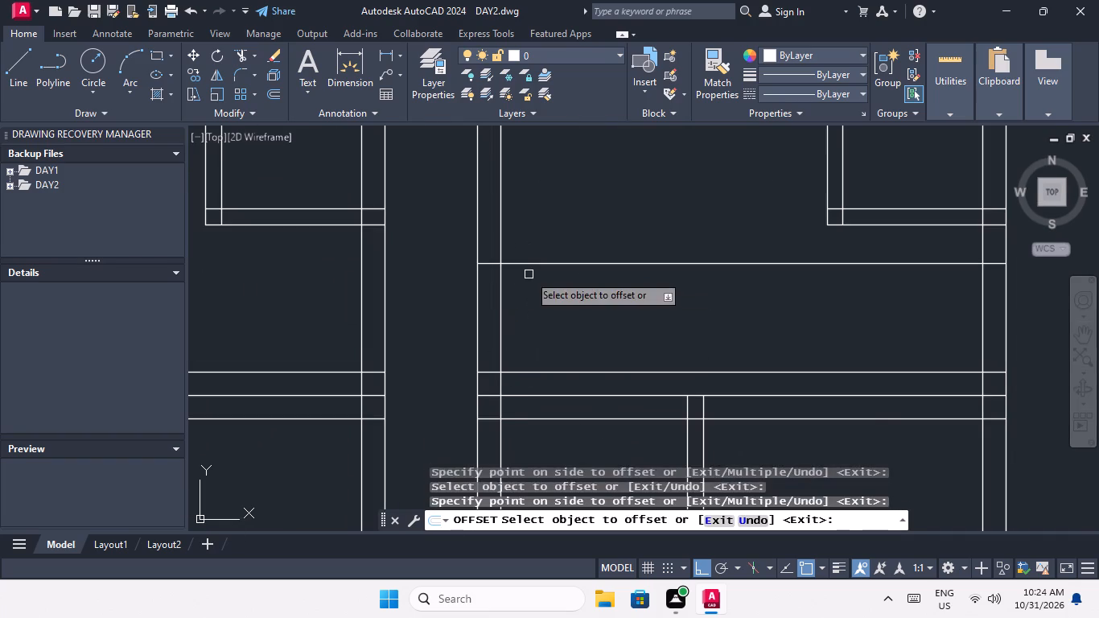
scroll(529, 272, down, 3)
scroll(440, 295, up, 4)
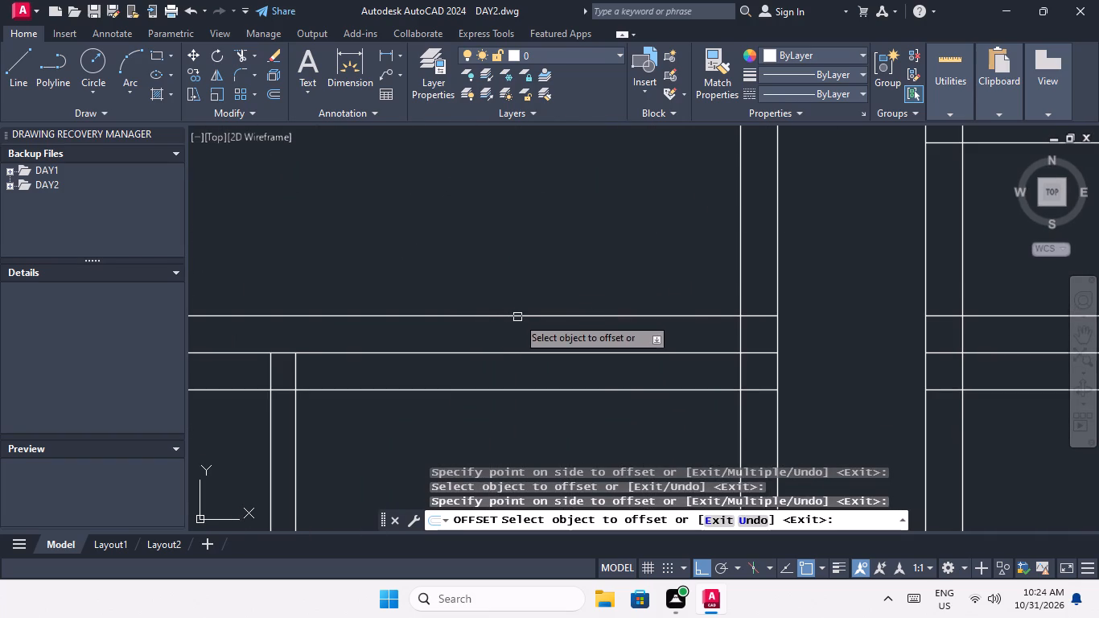
drag(517, 315, 514, 296)
click(504, 249)
Offset the 9" guide lines in the top-row rooms 3'6" upward on both sides of the corridor, and end the offset.
scroll(504, 233, down, 3)
middle_drag(504, 233, 480, 369)
scroll(480, 337, down, 2)
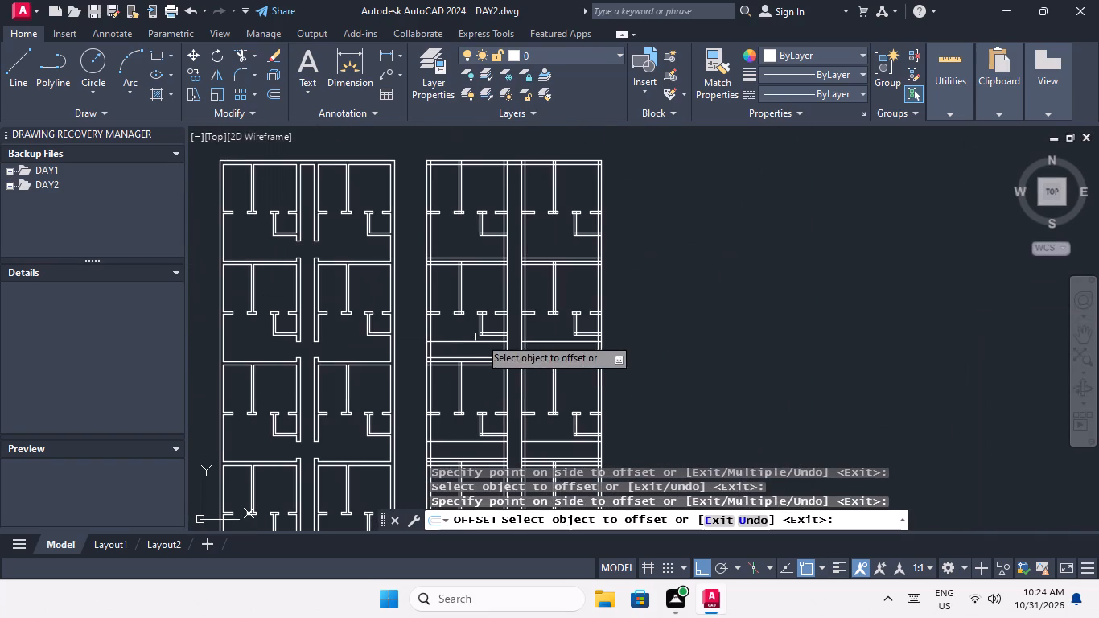
scroll(534, 250, up, 4)
middle_drag(482, 266, 495, 341)
drag(488, 371, 488, 359)
click(488, 283)
scroll(493, 270, down, 3)
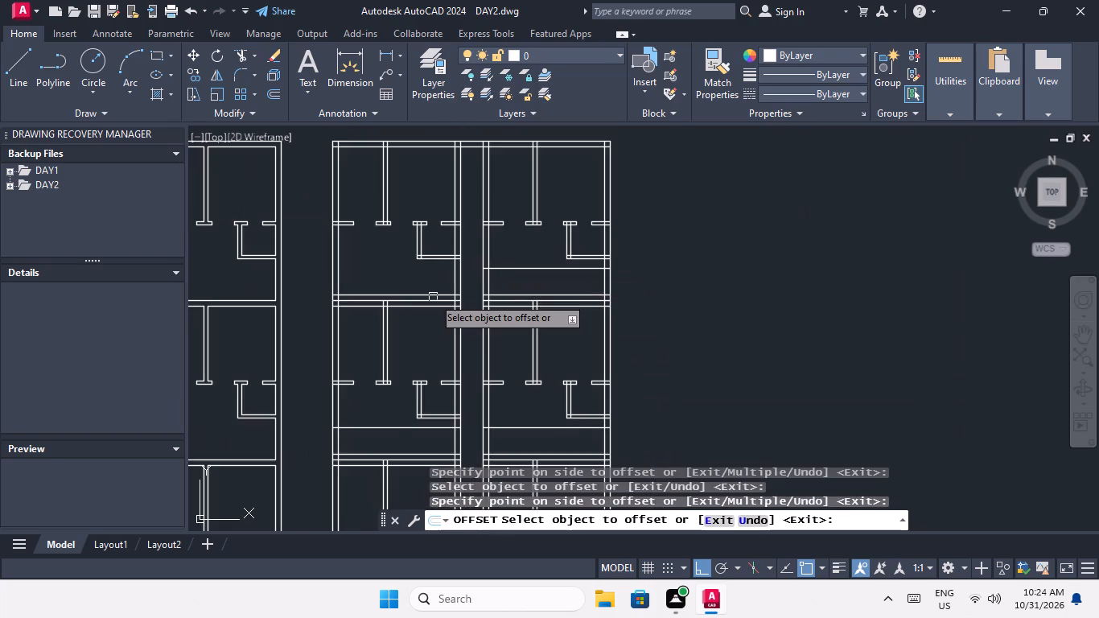
scroll(431, 294, up, 3)
drag(442, 297, 442, 290)
click(434, 225)
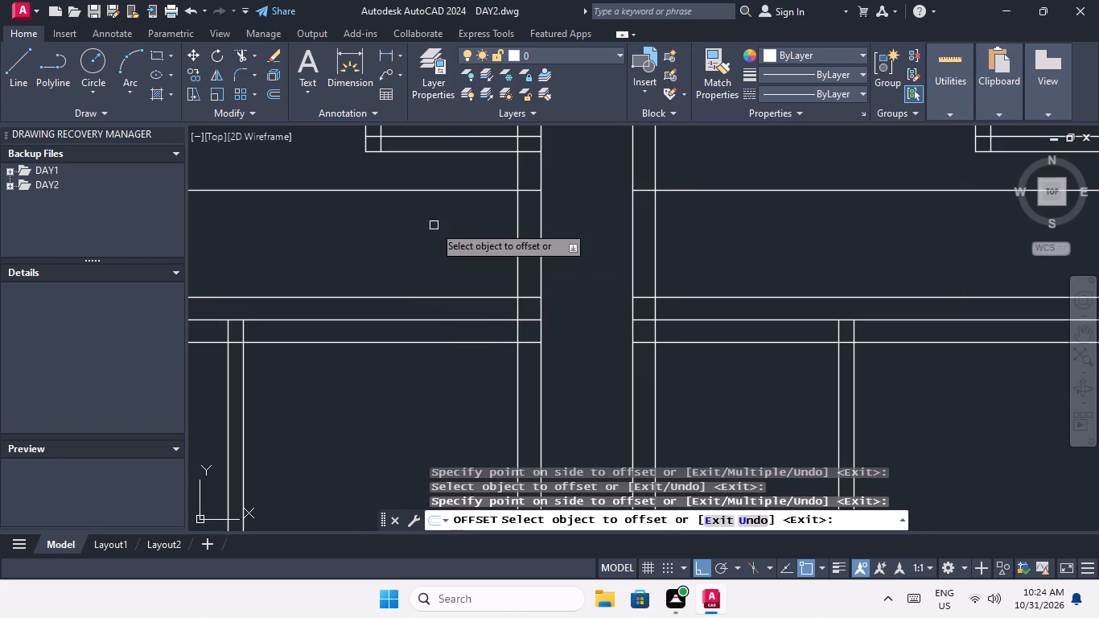
scroll(434, 225, down, 2)
key(Escape)
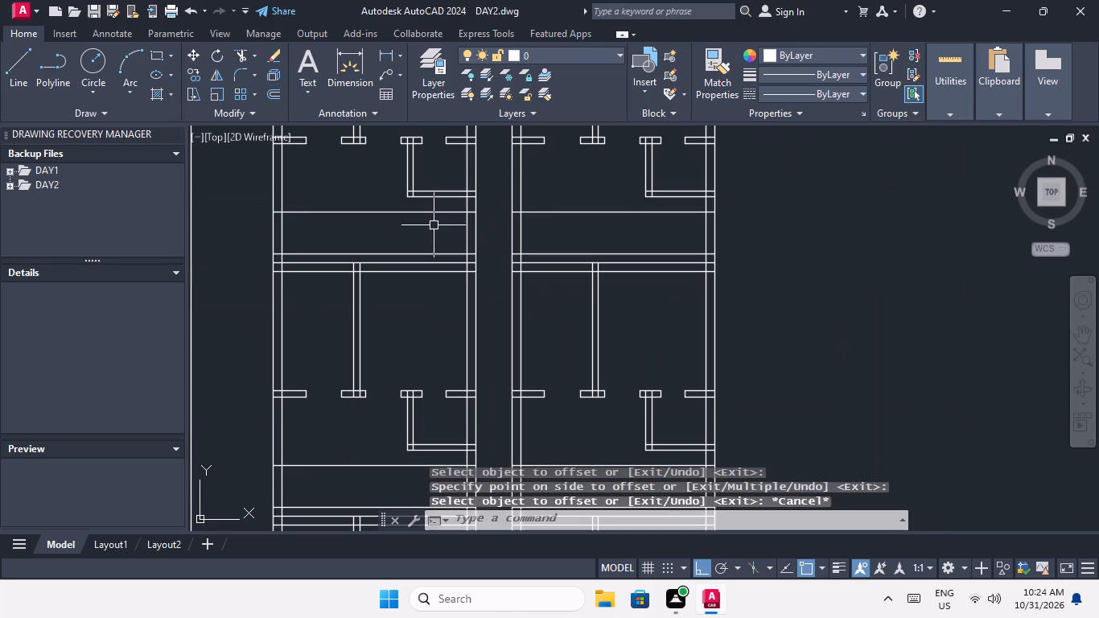
key(Escape)
key(Escape)
key(Escape)
key(Escape)
key(Escape)
key(Escape)
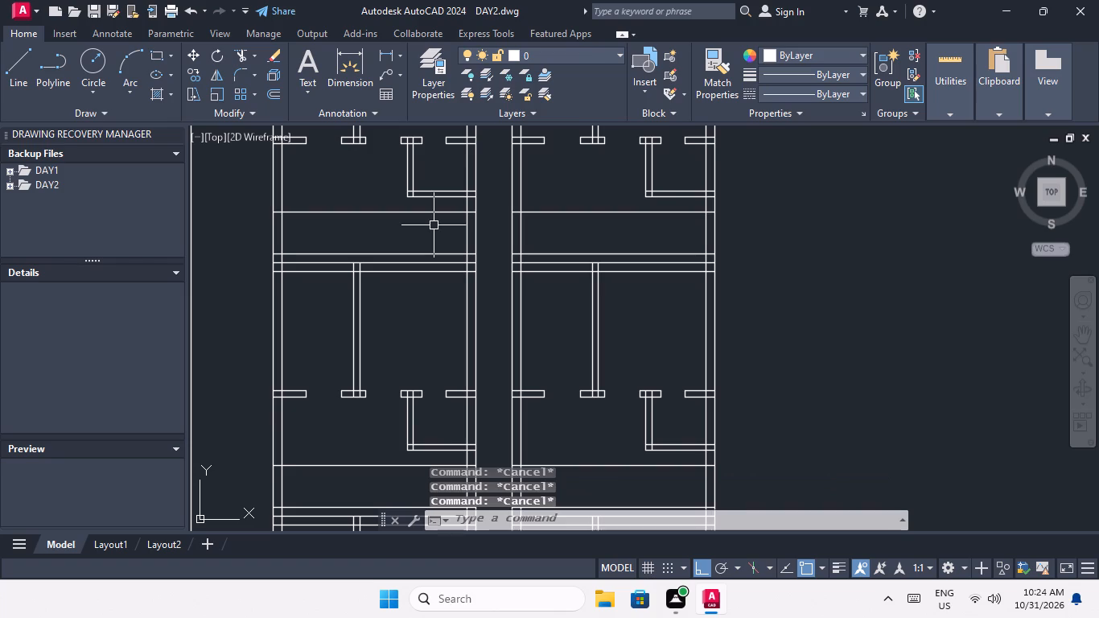
key(Escape)
Trim the guide lines and the corridor's left wall to cut the 3'6" door opening for the top-row left room.
text(tr)
key(space)
key(space)
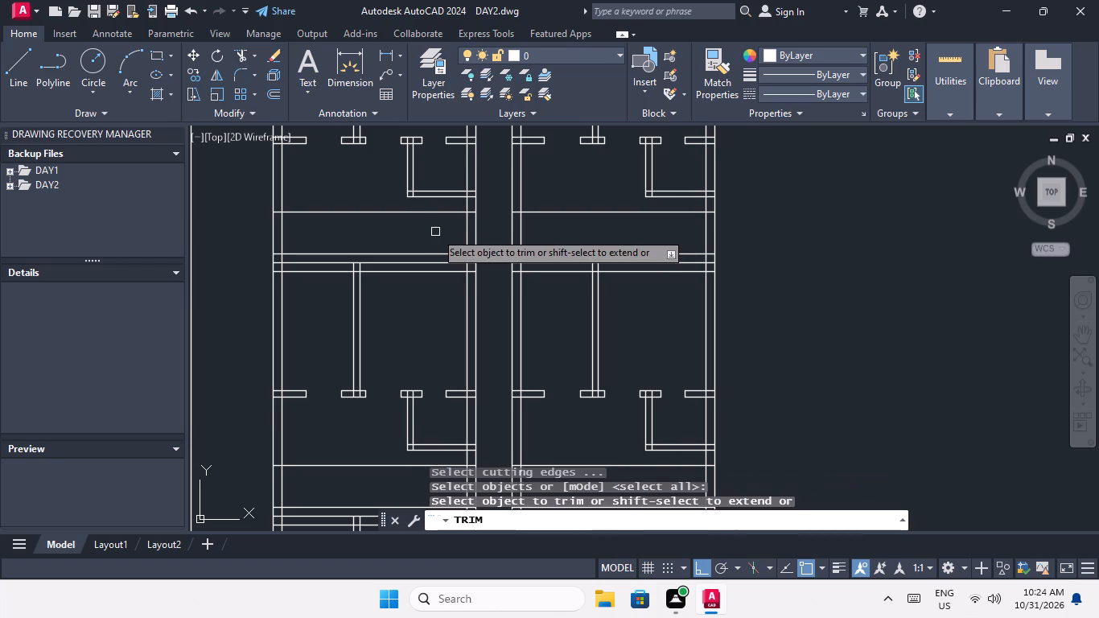
middle_drag(442, 234, 394, 271)
scroll(373, 281, up, 3)
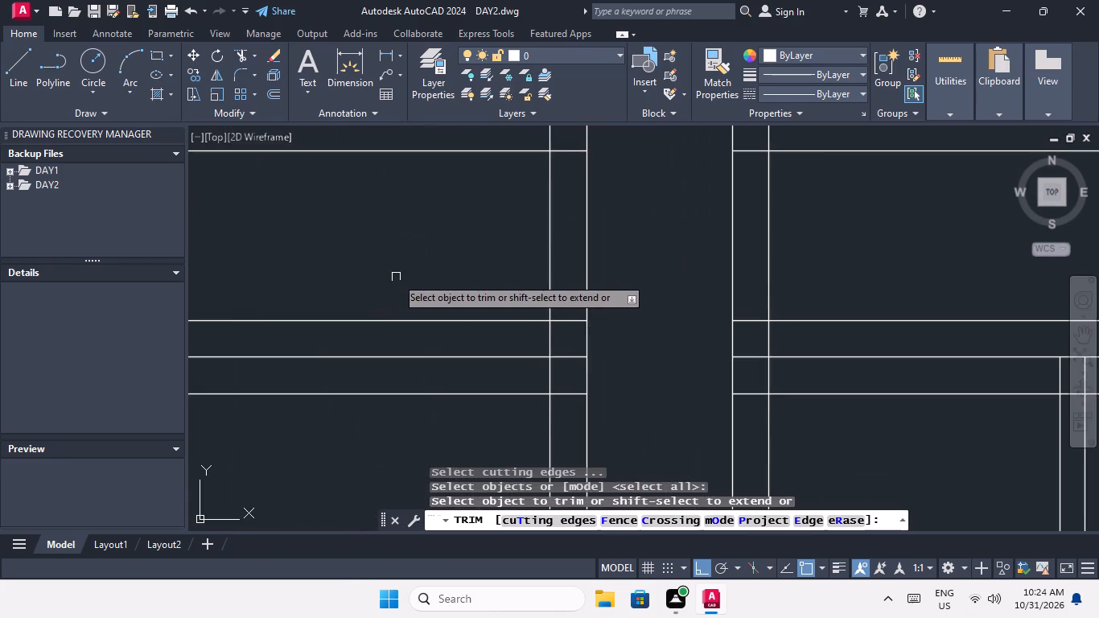
middle_drag(393, 280, 342, 373)
scroll(360, 325, down, 1)
drag(390, 389, 387, 382)
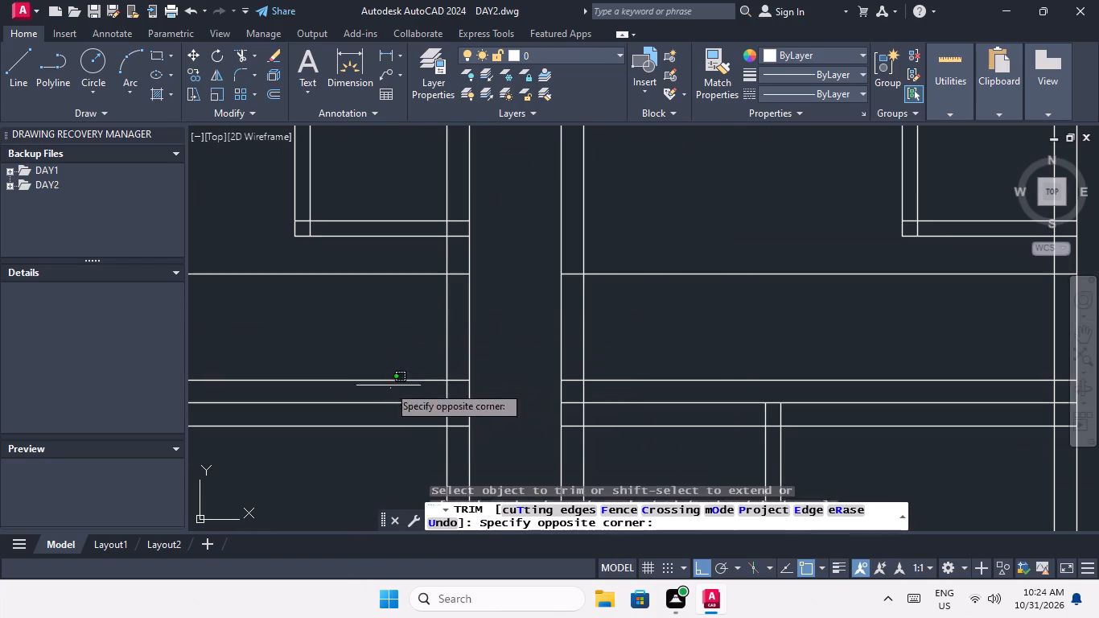
drag(387, 382, 385, 377)
click(361, 269)
scroll(361, 269, down, 3)
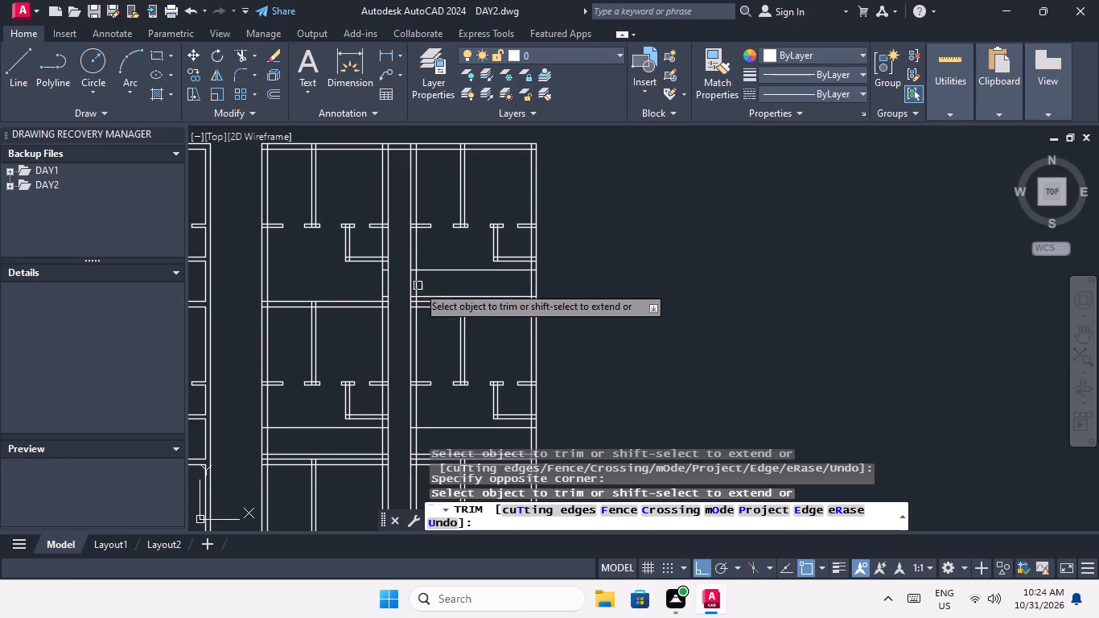
scroll(381, 276, up, 4)
drag(444, 278, 407, 299)
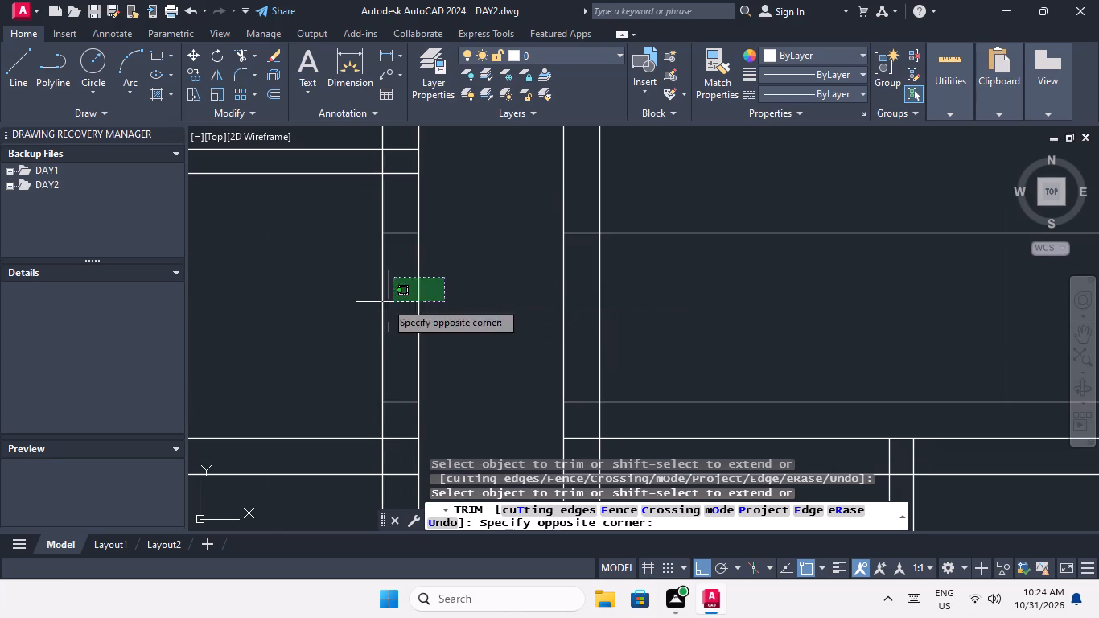
click(343, 310)
Trim the guide lines and the corridor's right wall to cut the 3'6" door opening for the top-row right room.
scroll(354, 285, down, 2)
scroll(470, 289, up, 2)
middle_drag(513, 309, 537, 315)
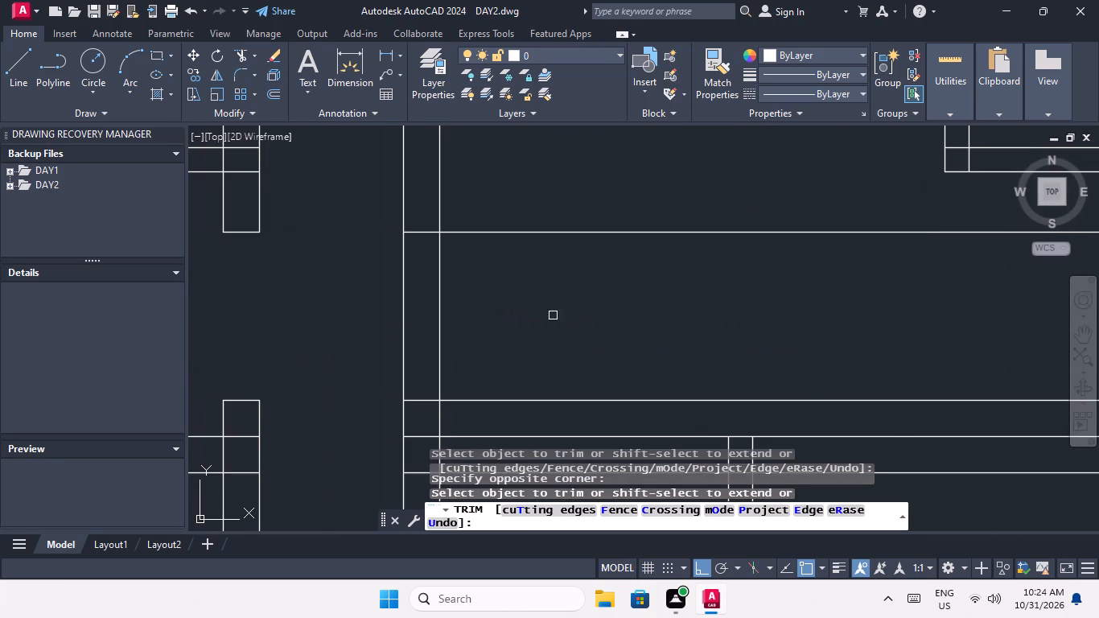
click(486, 419)
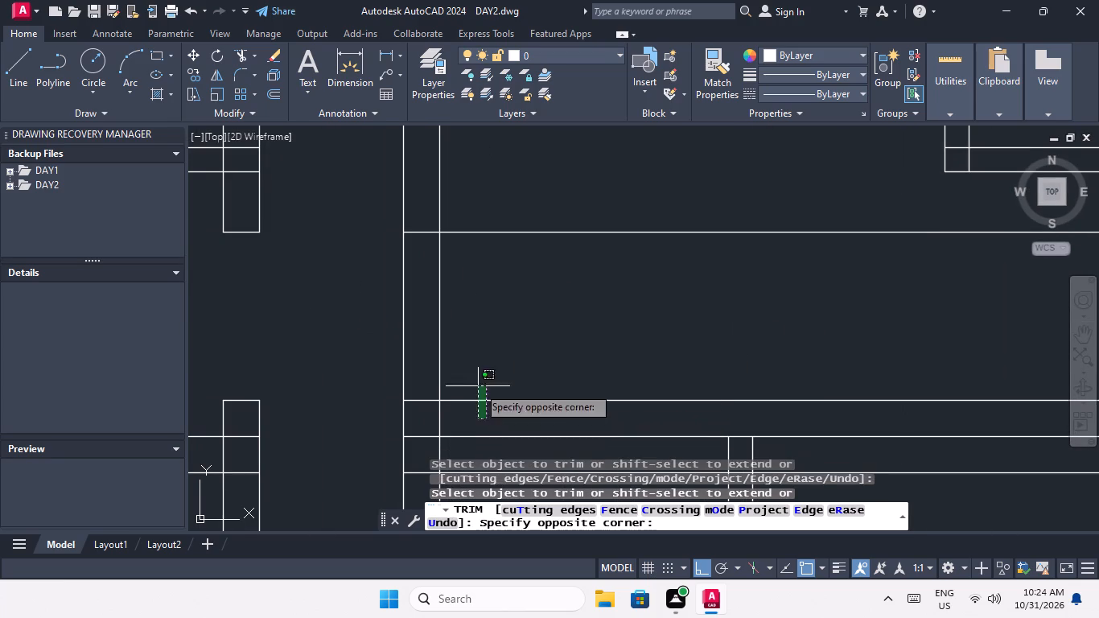
click(477, 225)
drag(491, 271, 484, 289)
click(385, 344)
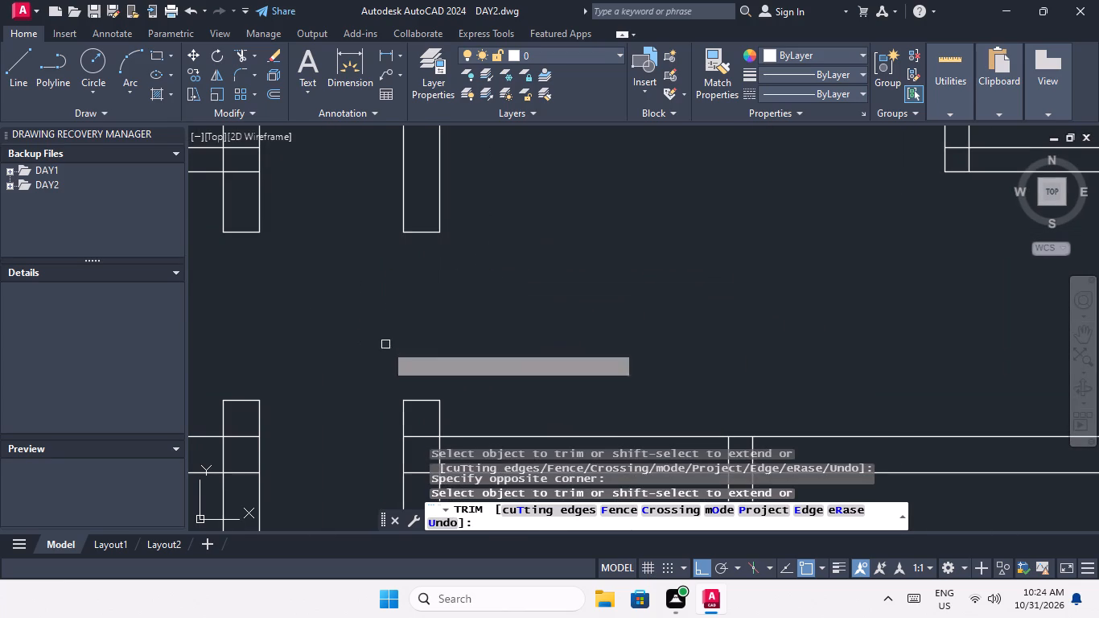
Trim the guide lines and the corridor's left wall to cut the 3'6" door opening for the second-row left room.
scroll(389, 319, down, 2)
middle_drag(402, 321, 476, 262)
scroll(477, 262, down, 2)
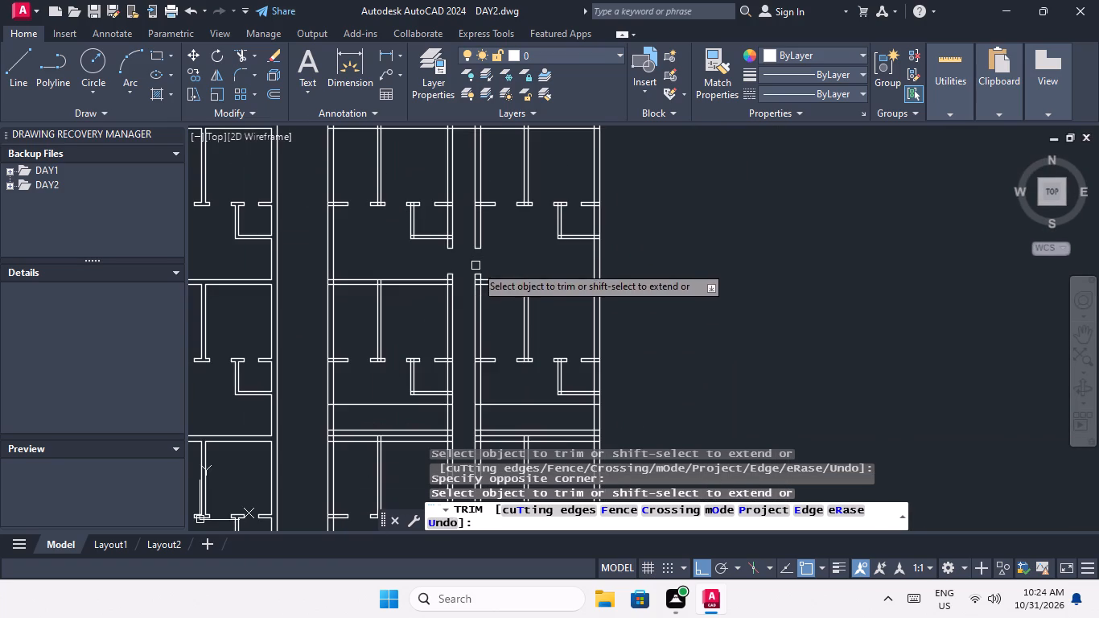
middle_drag(457, 343, 457, 375)
middle_drag(454, 405, 446, 305)
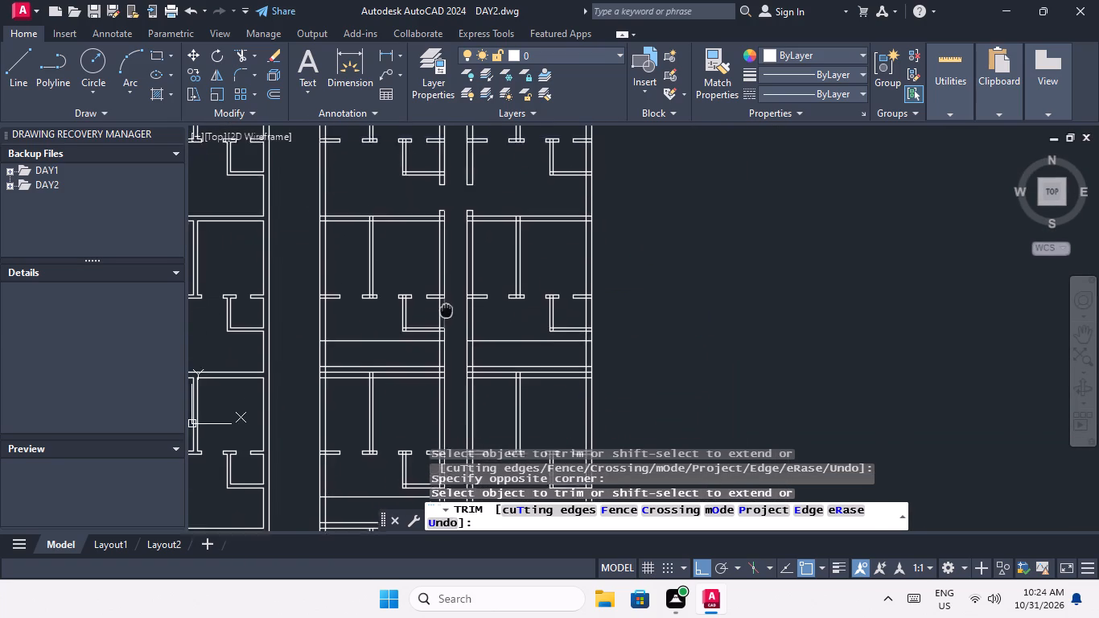
middle_drag(446, 305, 445, 293)
scroll(446, 348, up, 4)
middle_drag(469, 389, 482, 416)
scroll(482, 416, up, 1)
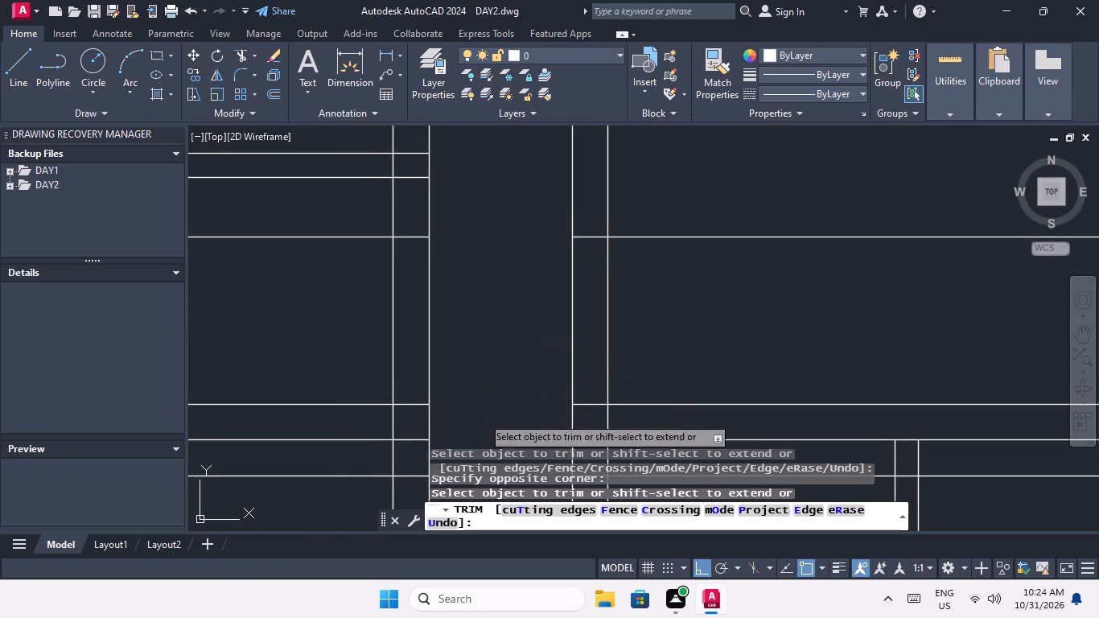
middle_drag(401, 410, 459, 428)
scroll(481, 394, down, 1)
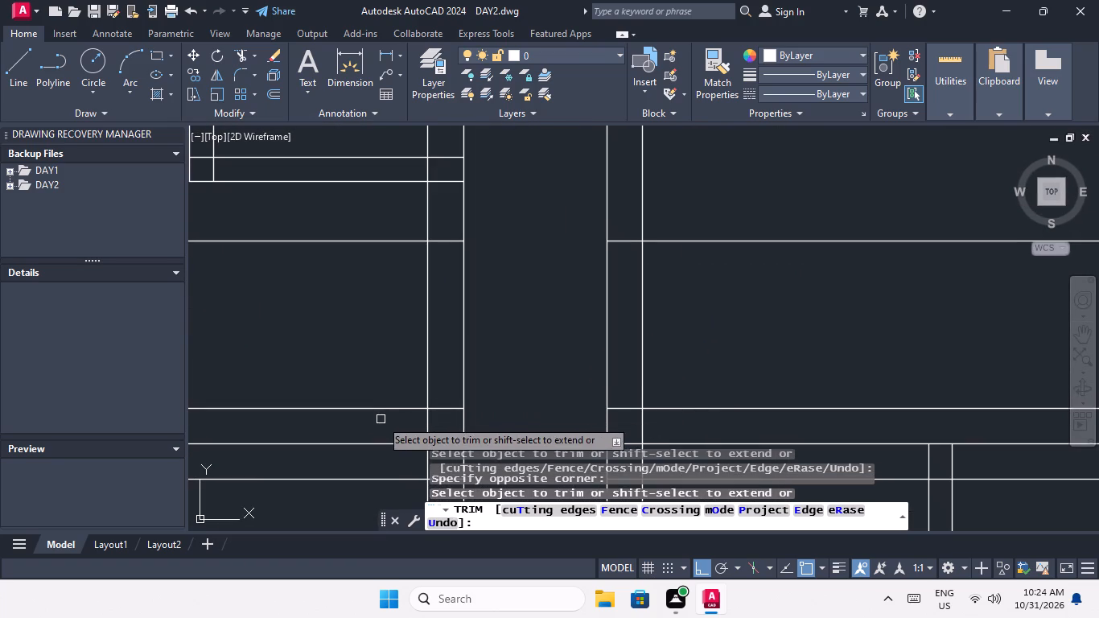
drag(379, 419, 377, 409)
click(341, 227)
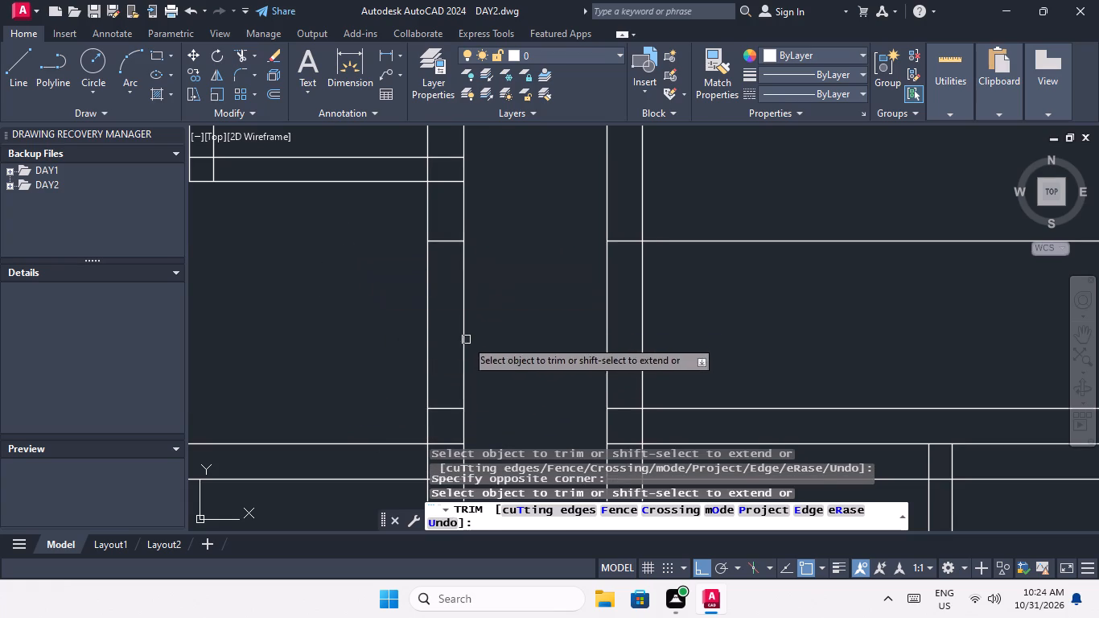
drag(492, 307, 444, 343)
click(387, 354)
Trim the guide lines and the corridor's right wall to cut the 3'6" door opening for the second-row right room.
scroll(391, 341, down, 2)
scroll(505, 339, up, 2)
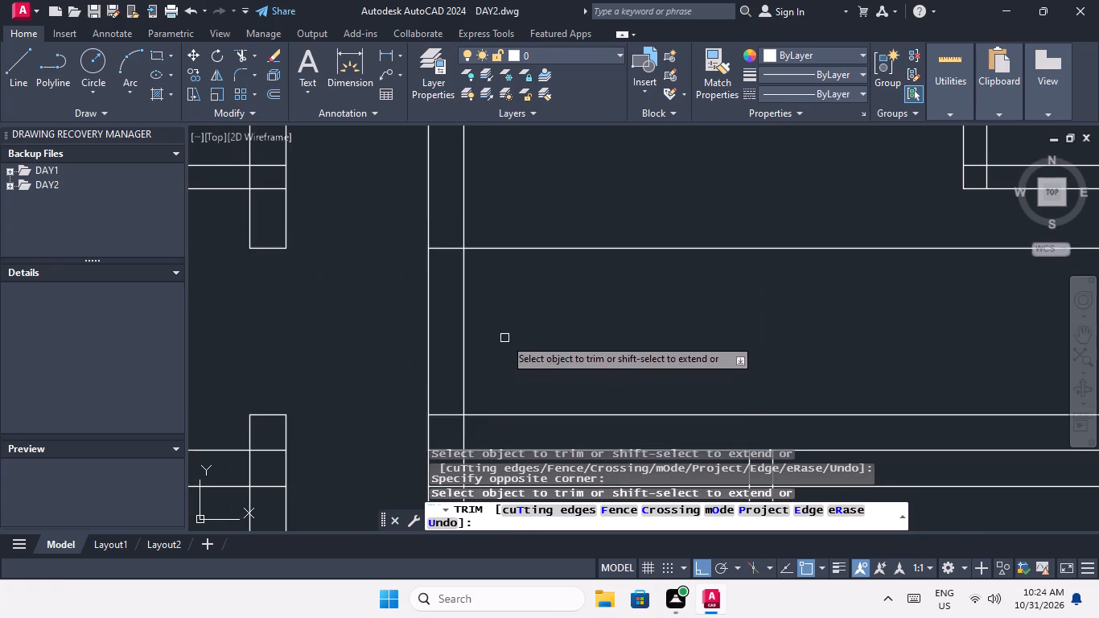
drag(552, 435, 552, 434)
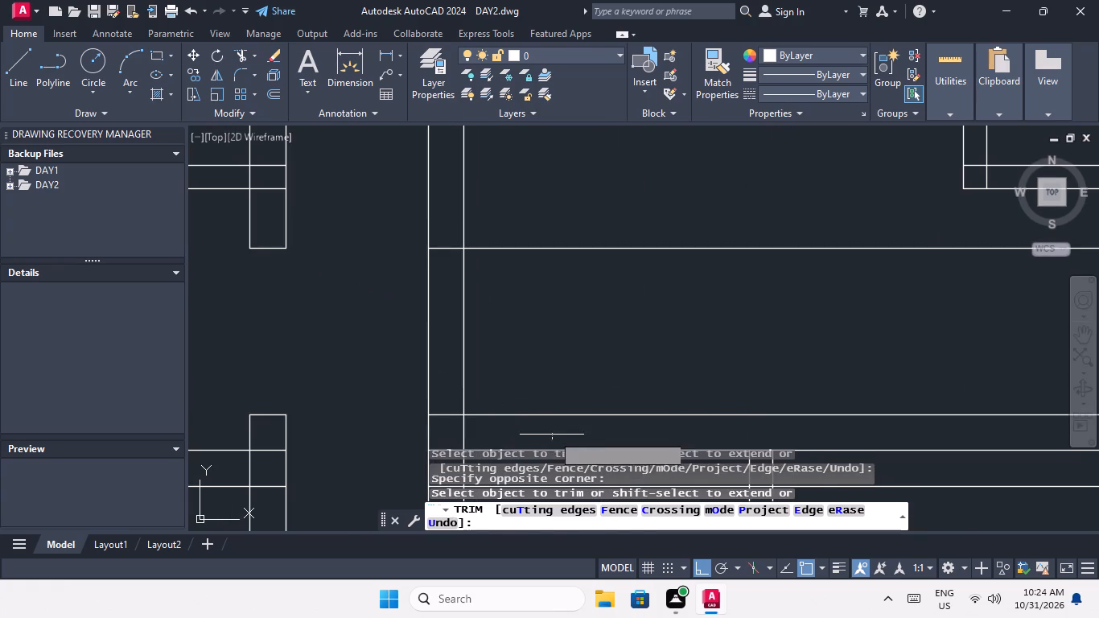
drag(552, 434, 545, 414)
click(522, 233)
drag(525, 290, 448, 333)
click(382, 358)
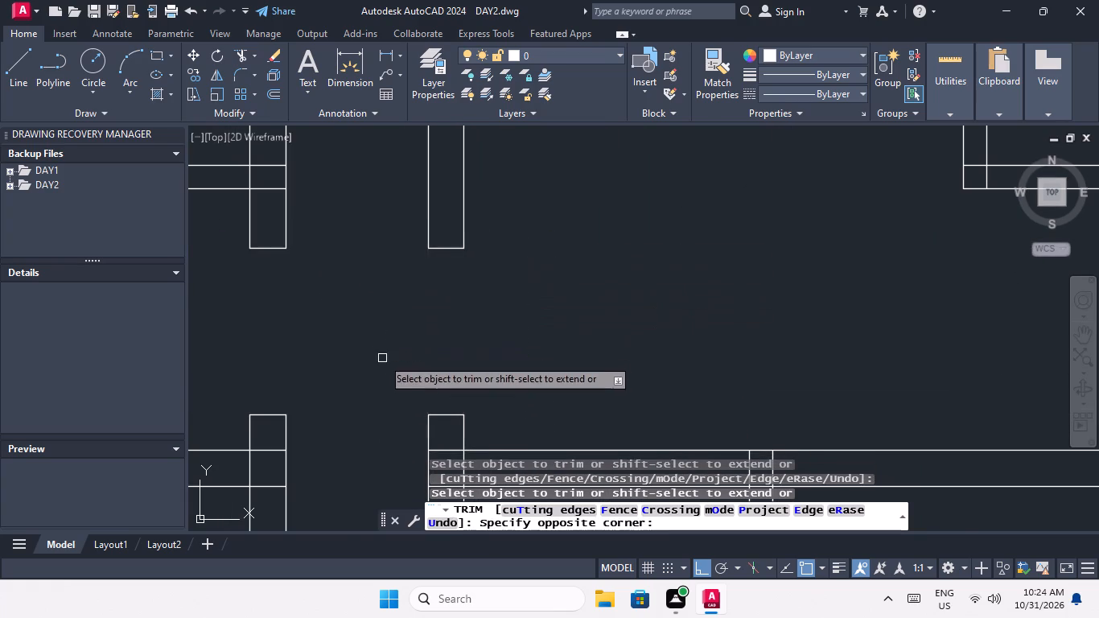
Trim the guide lines and the corridor's left wall to cut the 3'6" door opening for the third-row left room.
scroll(393, 315, down, 2)
middle_drag(384, 332, 397, 253)
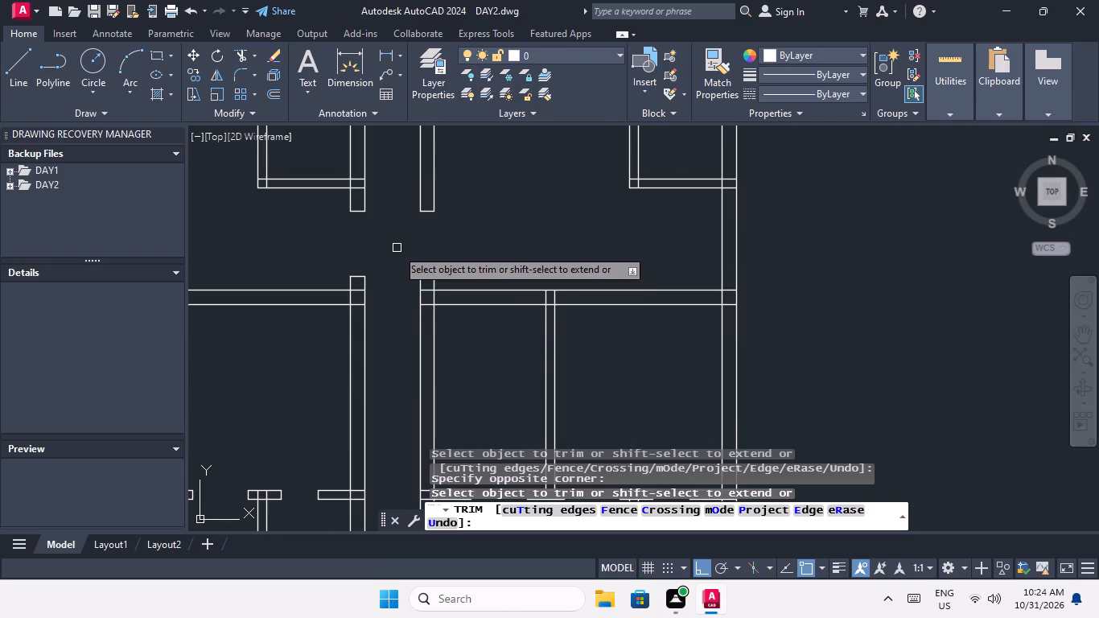
scroll(381, 300, down, 2)
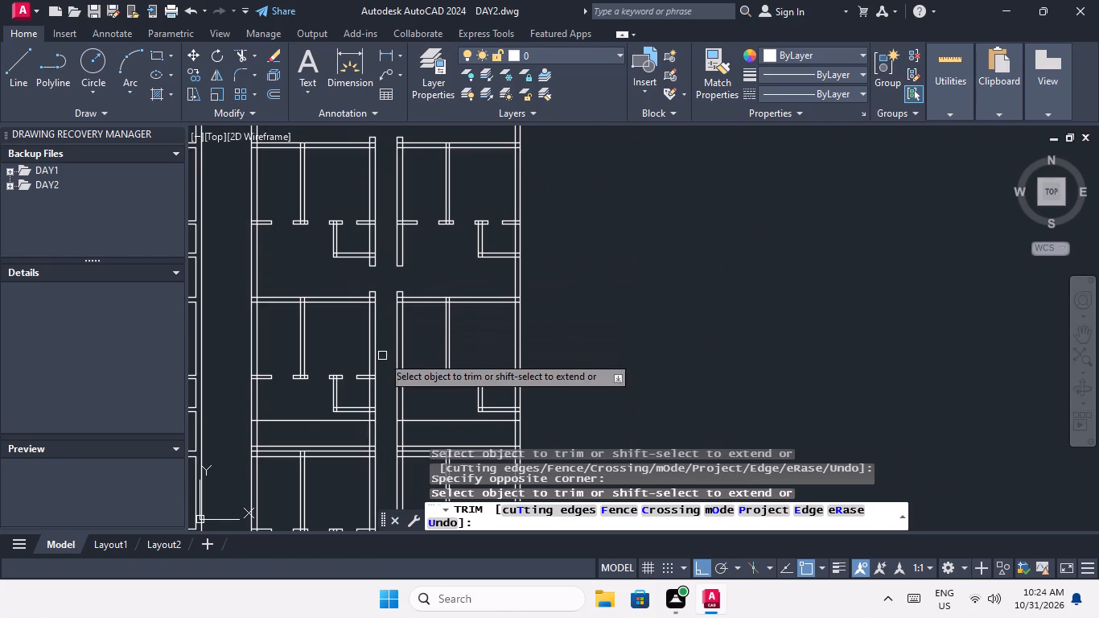
middle_drag(382, 356, 388, 240)
scroll(379, 324, up, 4)
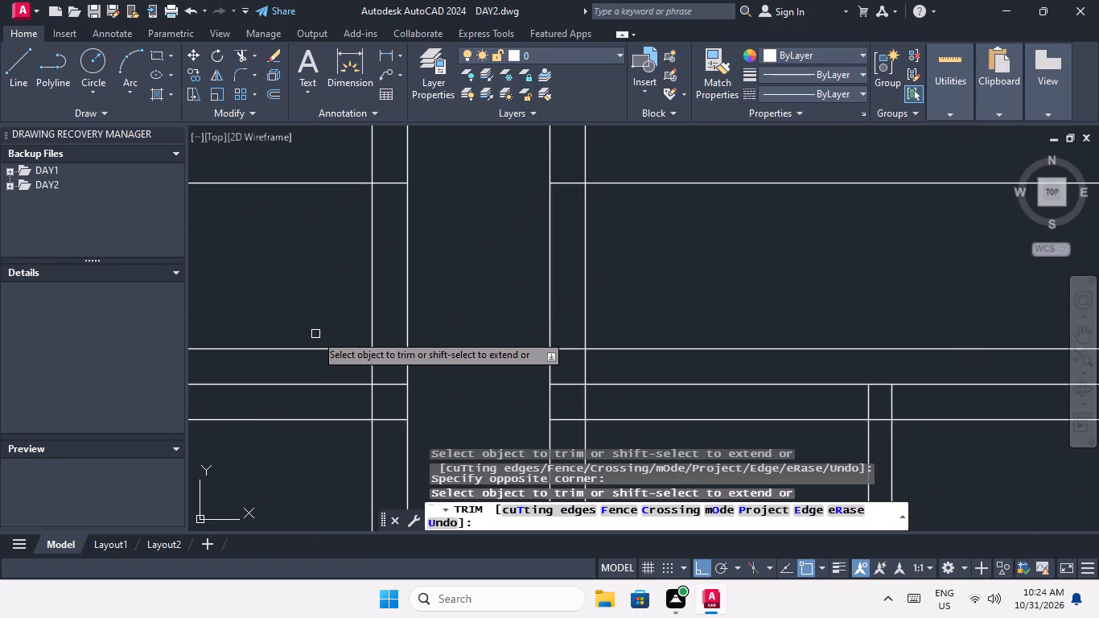
middle_drag(323, 340, 340, 355)
drag(321, 381, 321, 380)
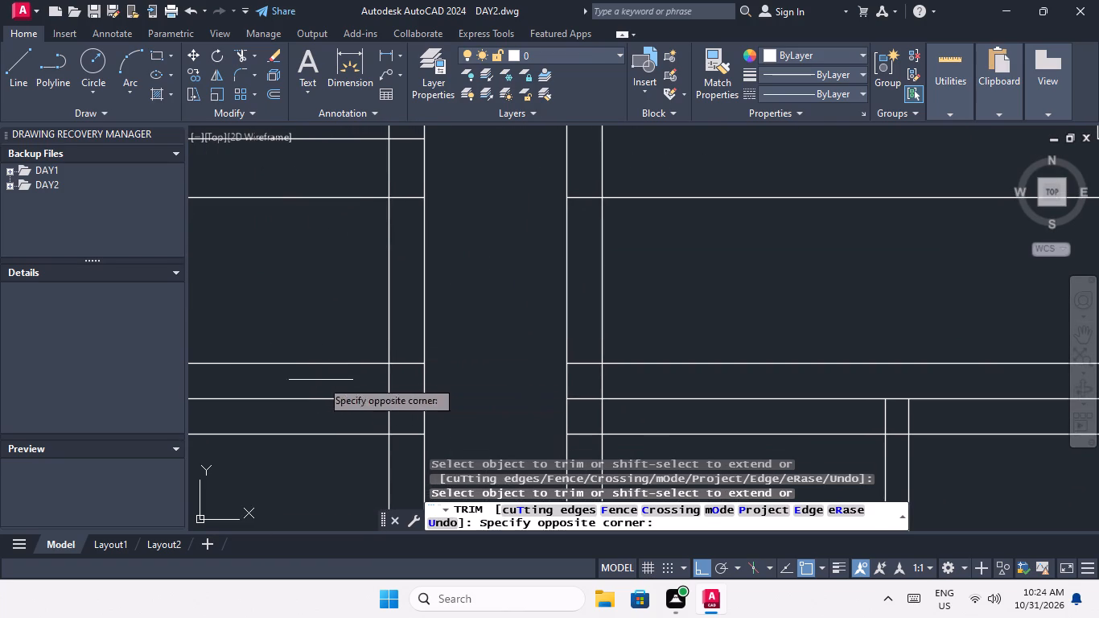
drag(321, 380, 318, 373)
click(278, 166)
drag(446, 258, 367, 303)
click(326, 317)
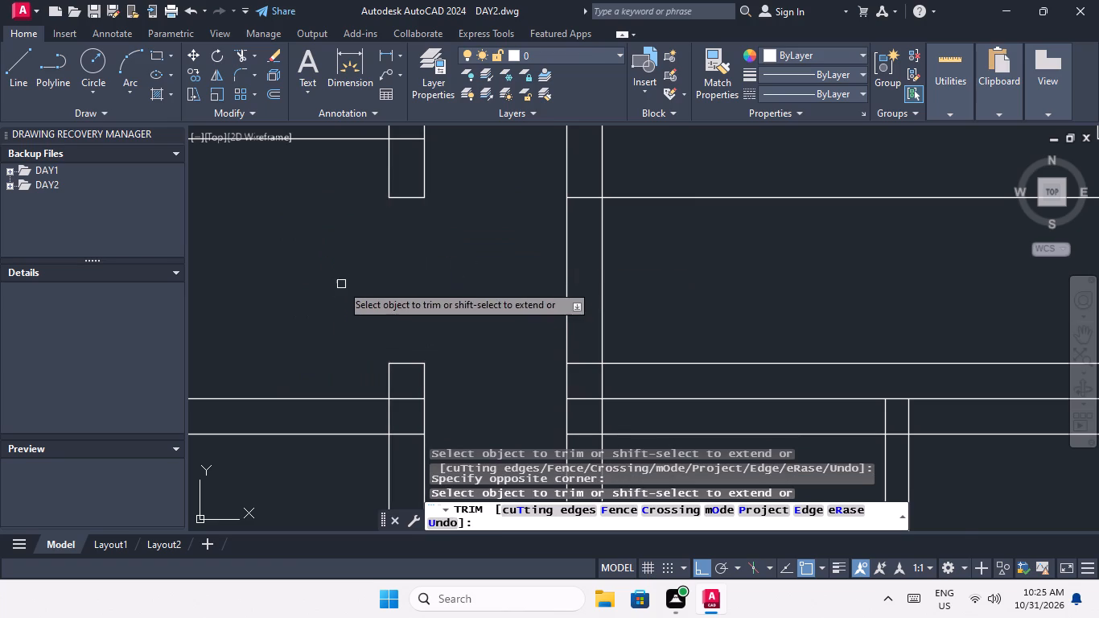
Trim the guide lines and the corridor's right wall to cut the 3'6" door opening for the third-row right room.
scroll(345, 273, down, 1)
scroll(527, 286, up, 2)
drag(540, 412, 528, 369)
middle_drag(513, 270, 529, 353)
drag(532, 192, 532, 204)
scroll(518, 277, down, 1)
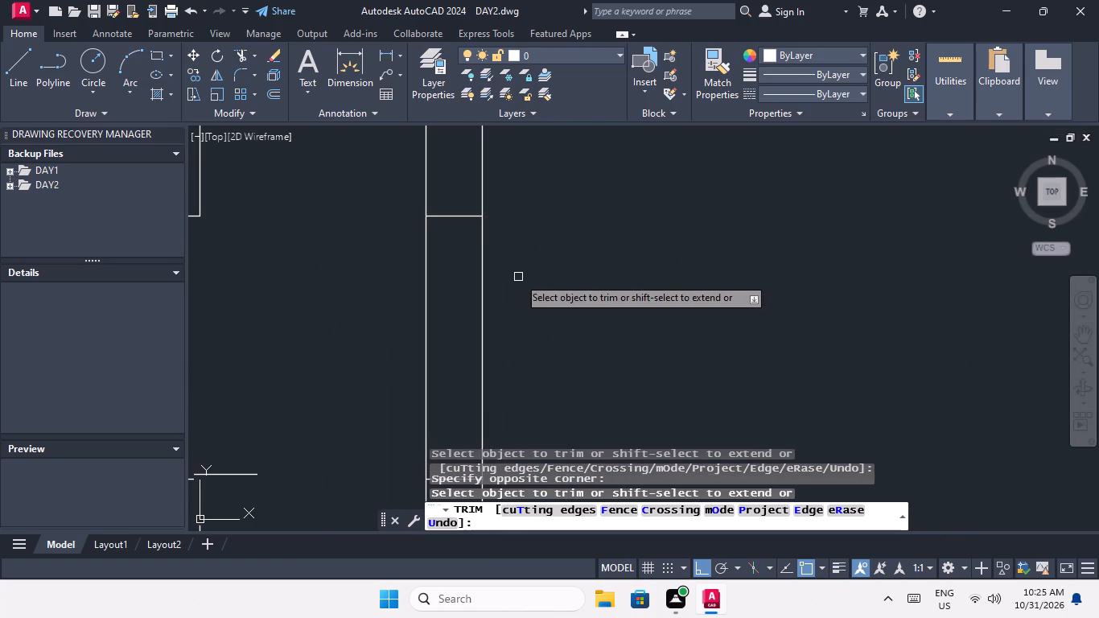
drag(520, 293, 473, 316)
click(404, 332)
Trim the guide lines and the corridor's left wall to cut the 3'6" door opening for the bottom-row left room.
scroll(413, 287, down, 2)
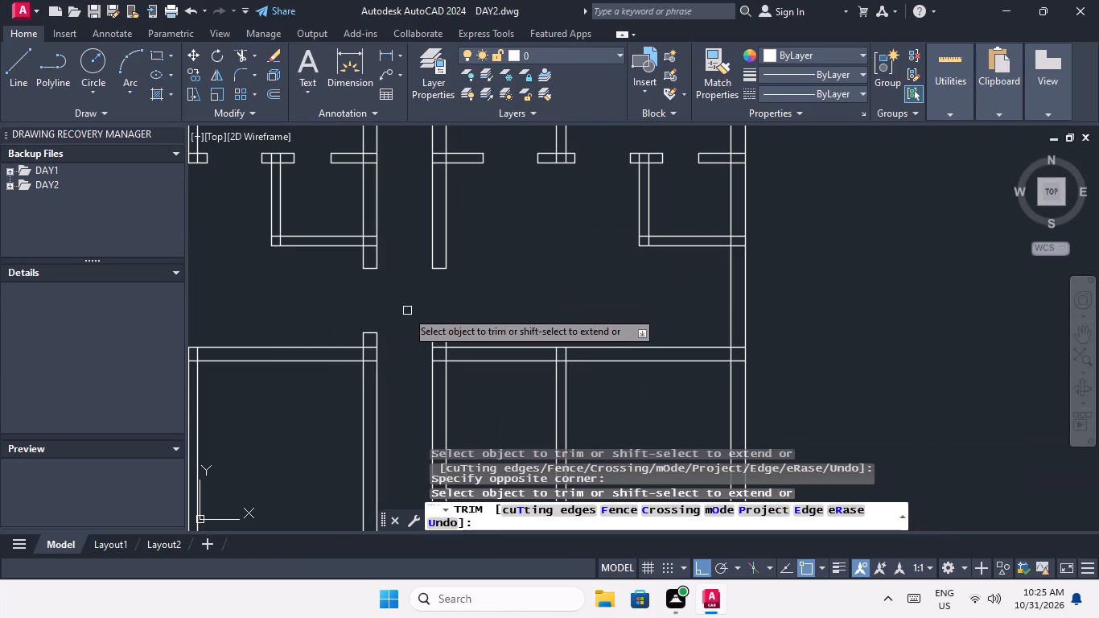
middle_drag(406, 311, 419, 241)
middle_drag(428, 365, 452, 245)
scroll(453, 244, down, 1)
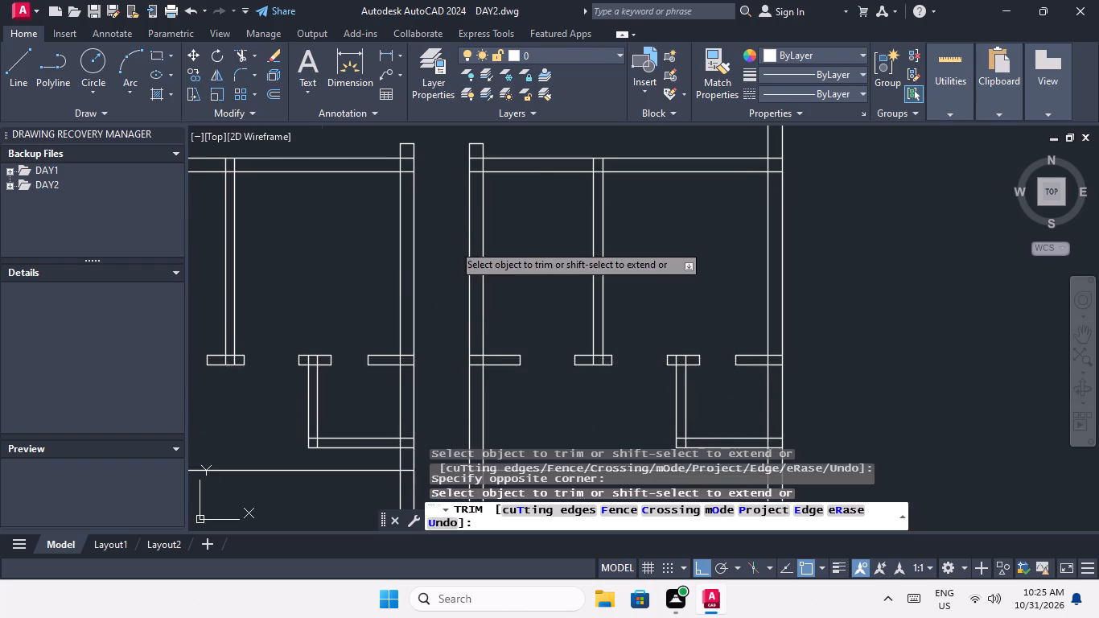
scroll(453, 244, down, 1)
scroll(410, 352, up, 2)
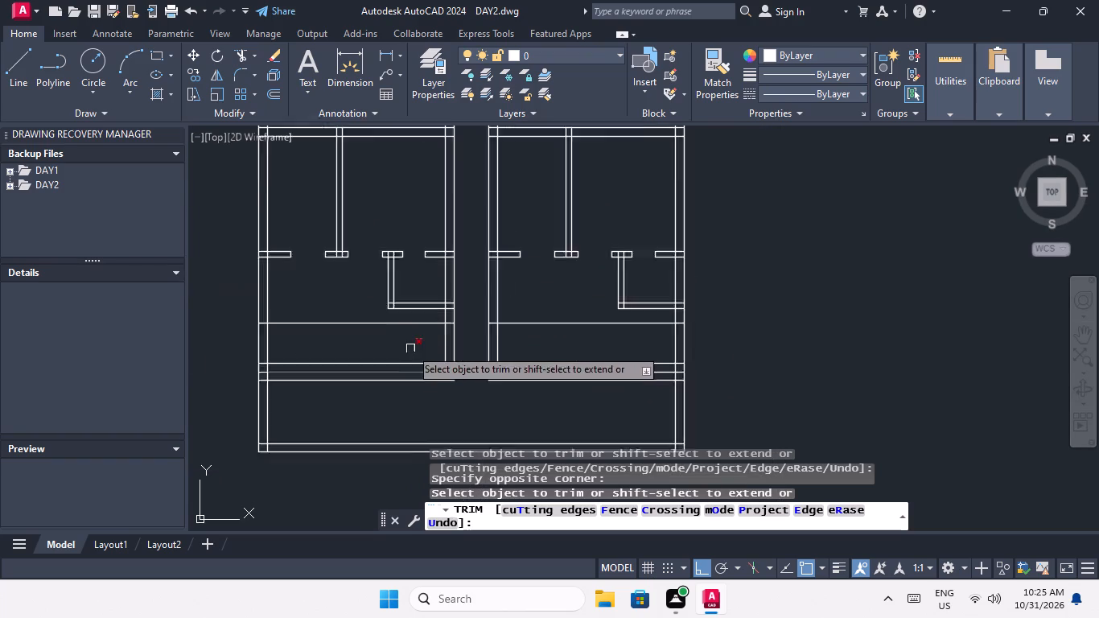
scroll(410, 348, up, 1)
middle_drag(422, 337, 360, 341)
scroll(392, 345, up, 1)
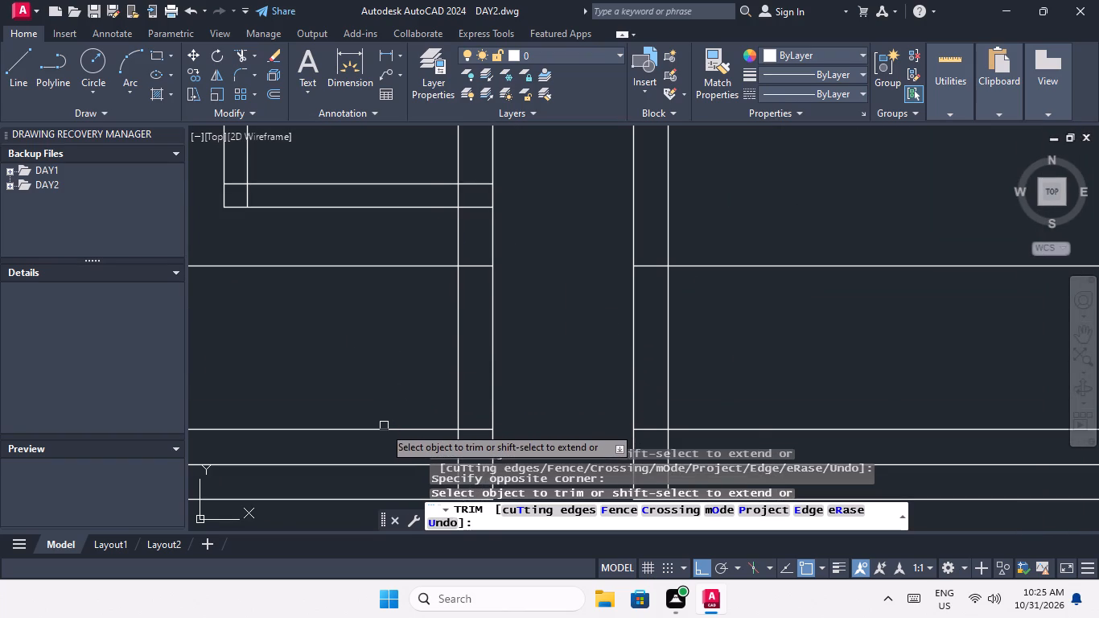
drag(384, 438, 379, 416)
click(362, 233)
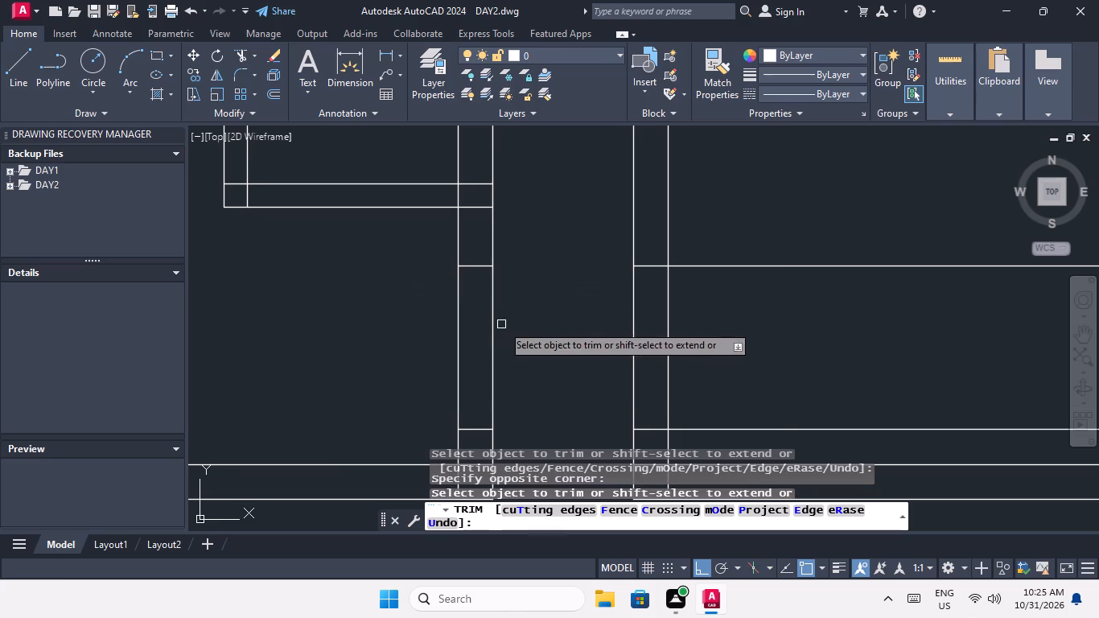
drag(514, 307, 494, 326)
click(397, 350)
Trim the guide lines and the corridor's right wall to cut the bottom-row right room's 3'6" door opening, and end the trim.
scroll(412, 318, down, 2)
scroll(549, 332, up, 3)
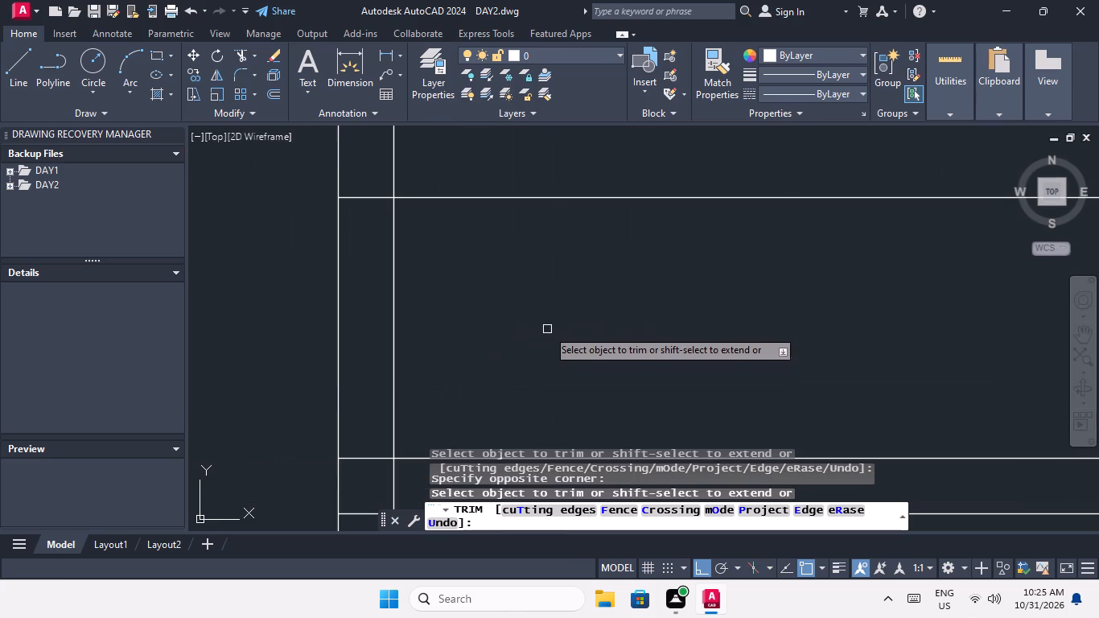
middle_drag(515, 338, 583, 336)
middle_drag(558, 324, 646, 307)
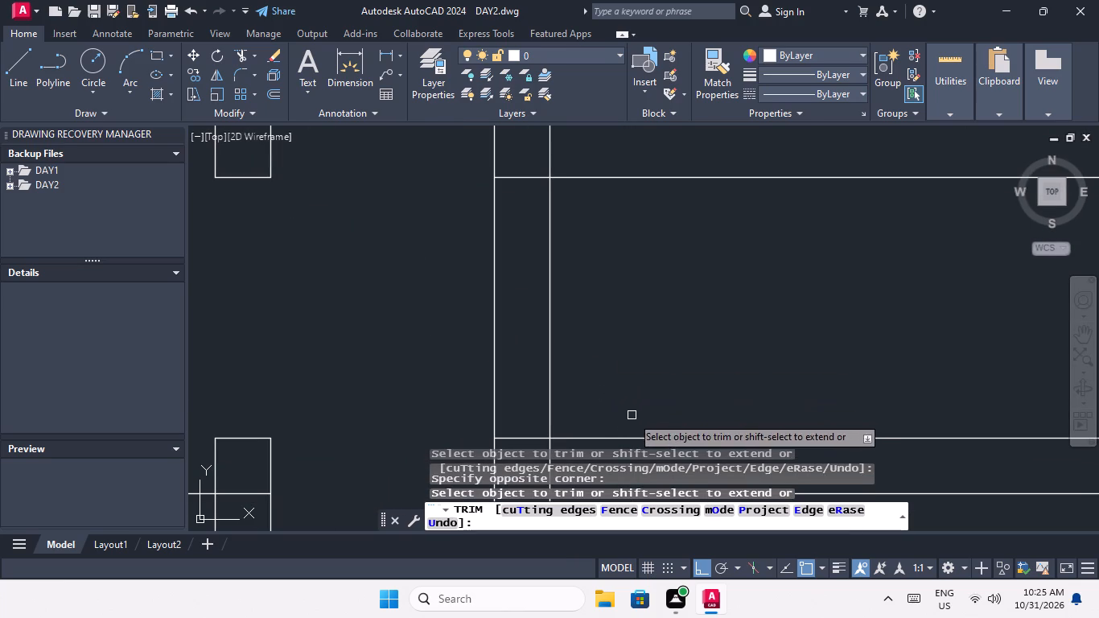
click(626, 441)
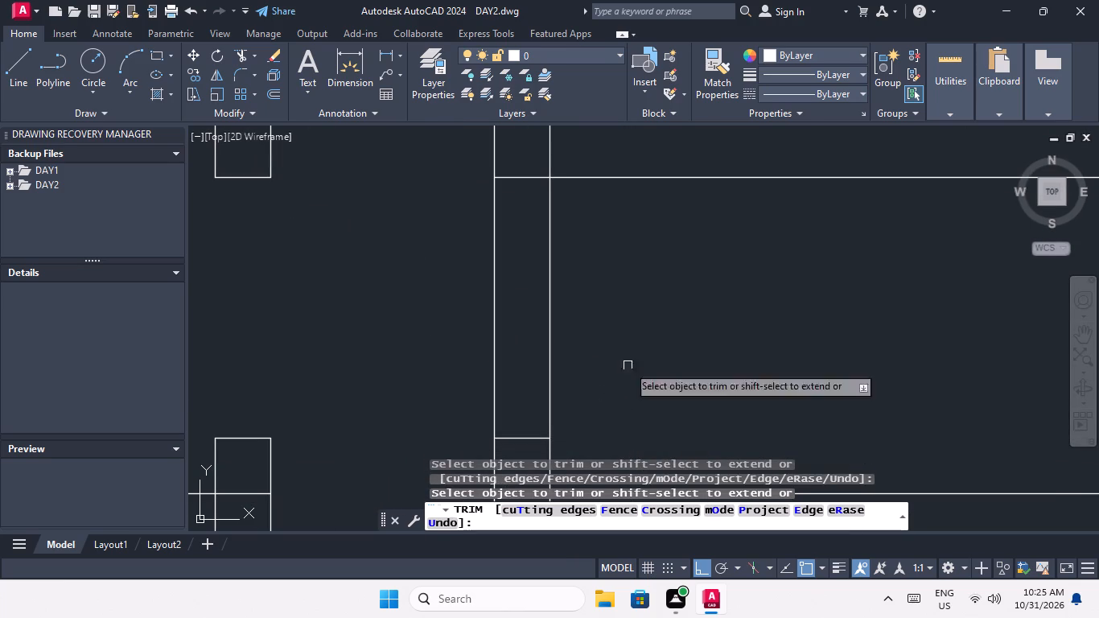
click(603, 176)
drag(633, 307, 578, 323)
click(438, 341)
scroll(485, 293, down, 3)
middle_drag(534, 301, 539, 328)
scroll(538, 304, down, 2)
middle_drag(537, 316, 528, 385)
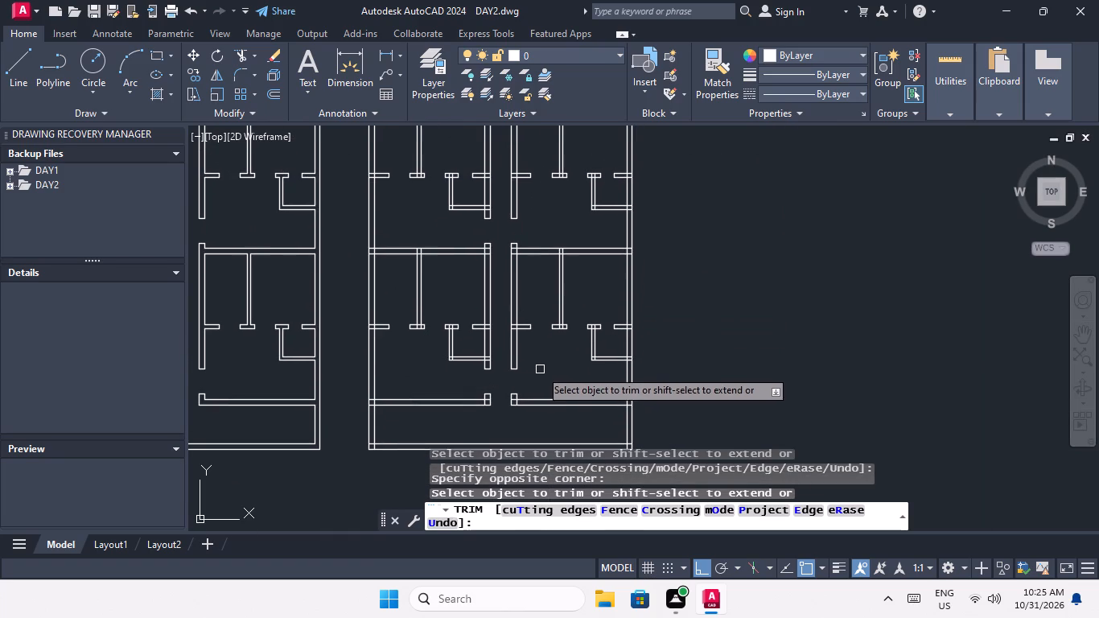
key(Escape)
key(Escape)
key(Escape)
key(Escape)
key(Escape)
key(Escape)
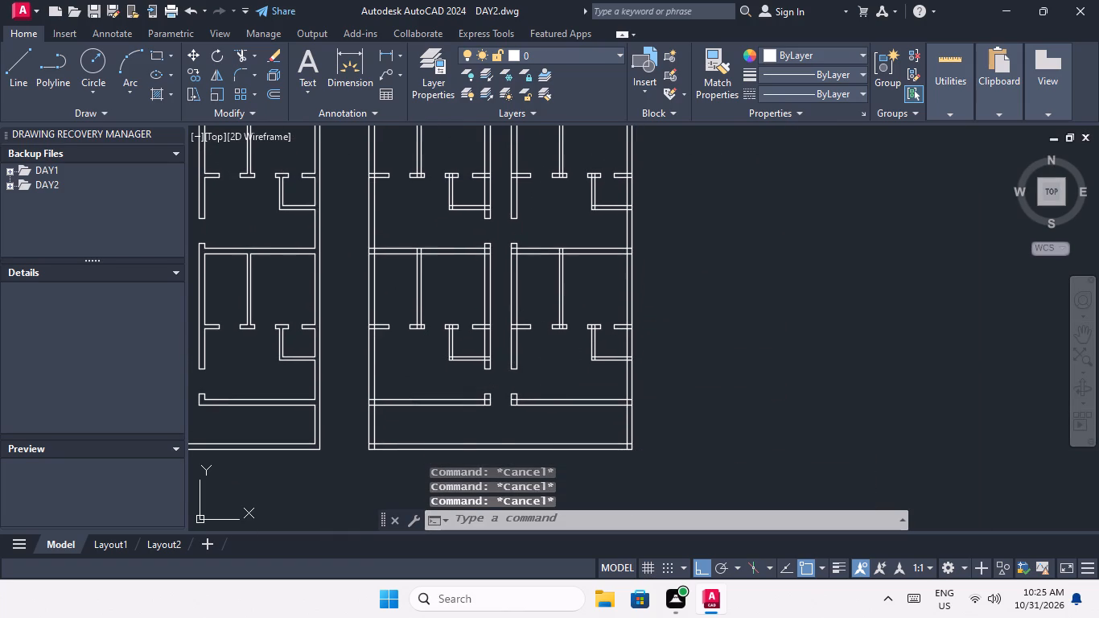
key(Escape)
key(Escape)
Start a trim and remove the overlapping inner wall lines at the fifth plan's bottom-left outer corner.
text(tr)
key(space)
key(space)
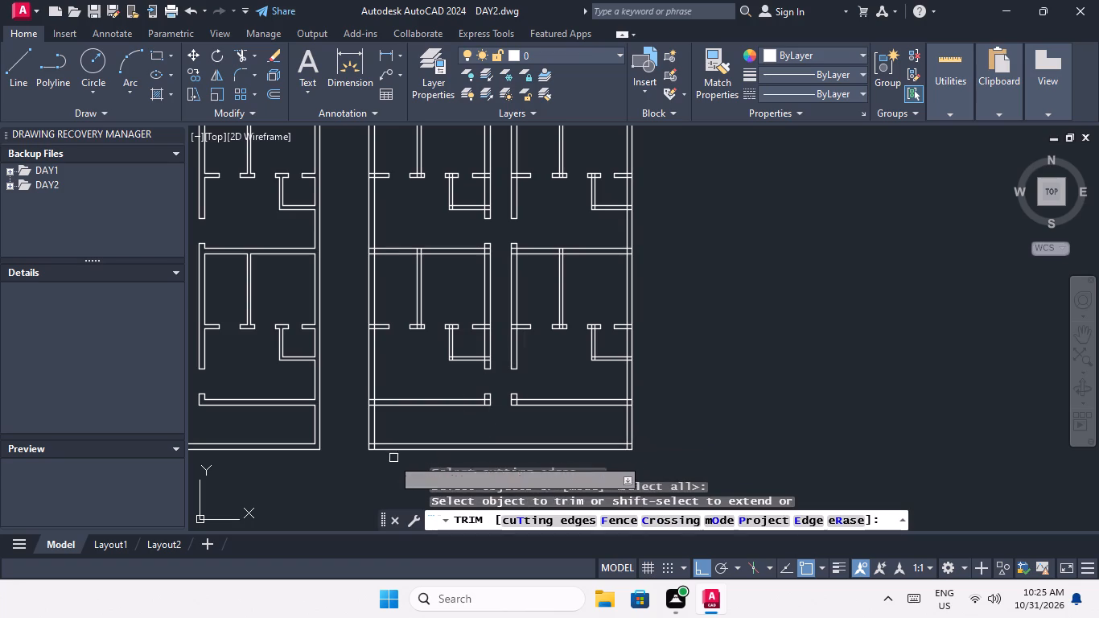
scroll(389, 459, up, 4)
click(285, 384)
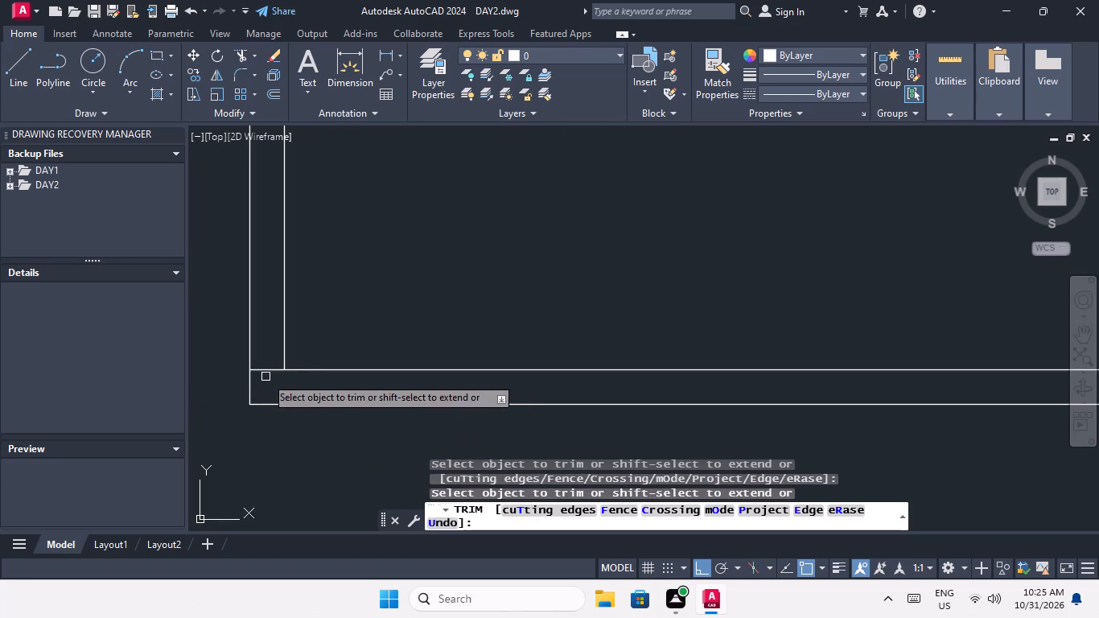
click(266, 369)
Trim the overlapping inner wall lines at the plan's bottom-right outer corner.
scroll(266, 369, down, 4)
middle_drag(654, 401, 491, 410)
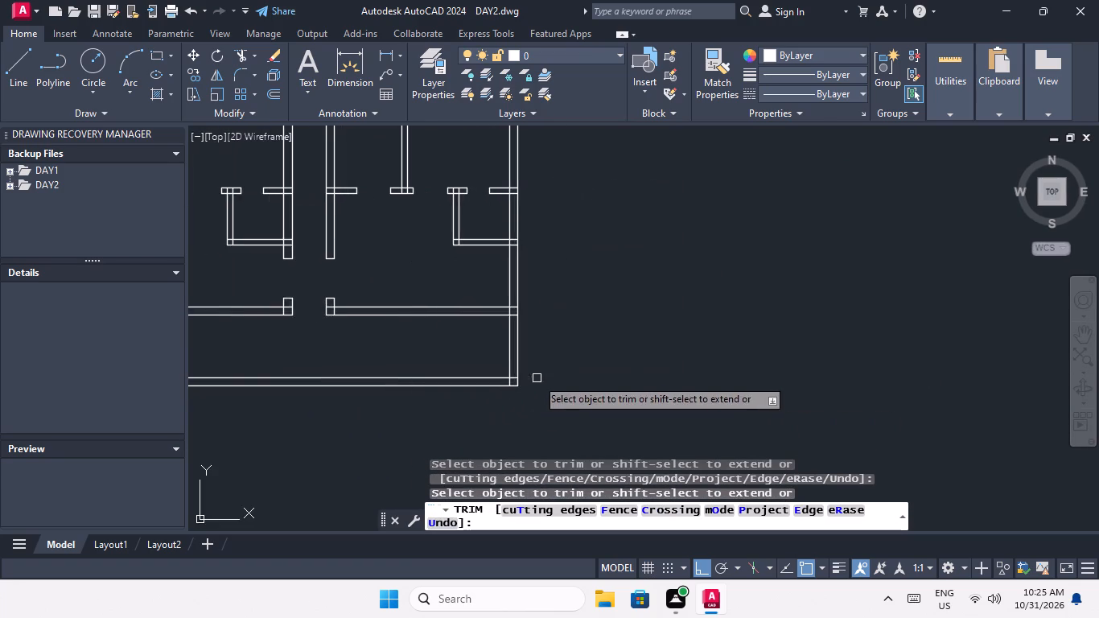
scroll(534, 377, up, 3)
scroll(429, 401, up, 3)
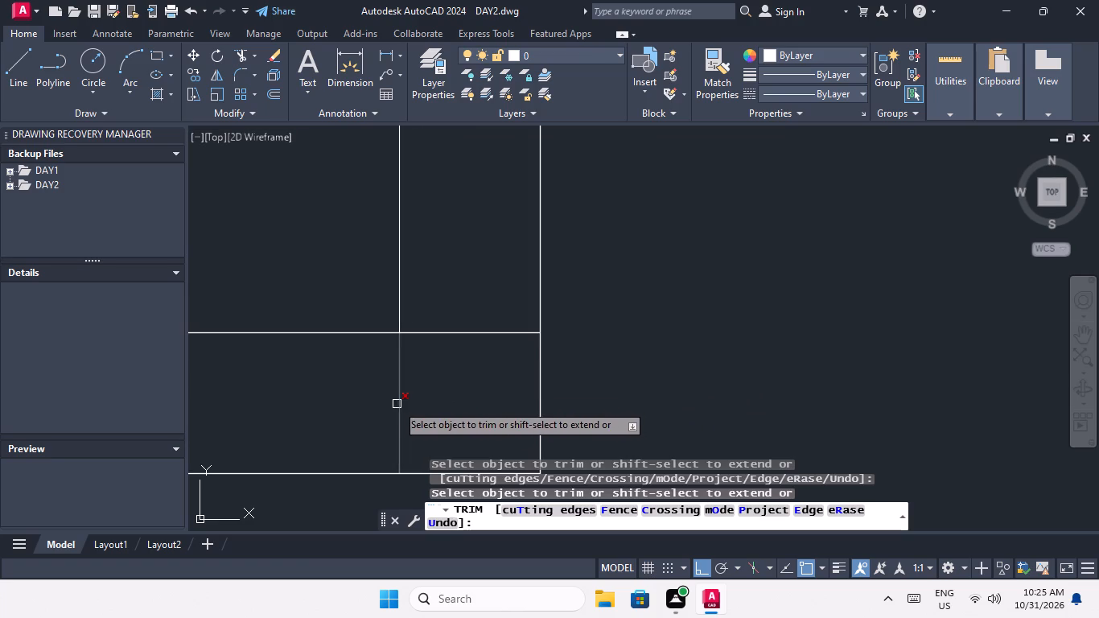
click(401, 402)
click(473, 334)
Trim the crossing lines where the lowest horizontal partition meets the right outer wall to open the junction.
scroll(471, 341, down, 4)
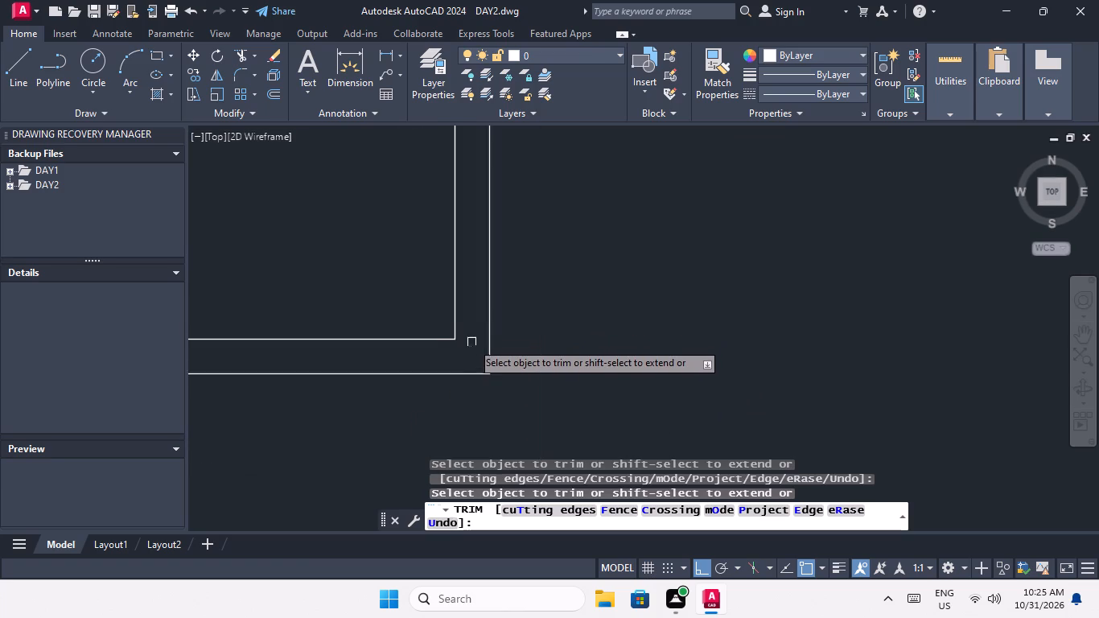
middle_drag(565, 334, 617, 452)
scroll(608, 426, down, 2)
scroll(576, 372, up, 2)
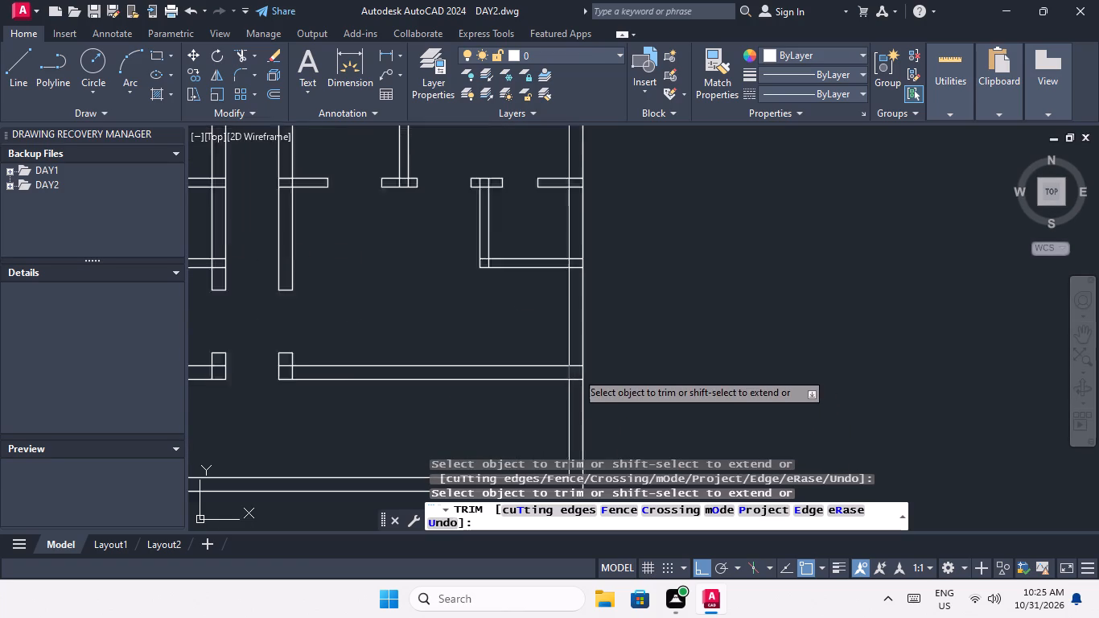
scroll(576, 371, up, 4)
middle_drag(558, 369, 537, 262)
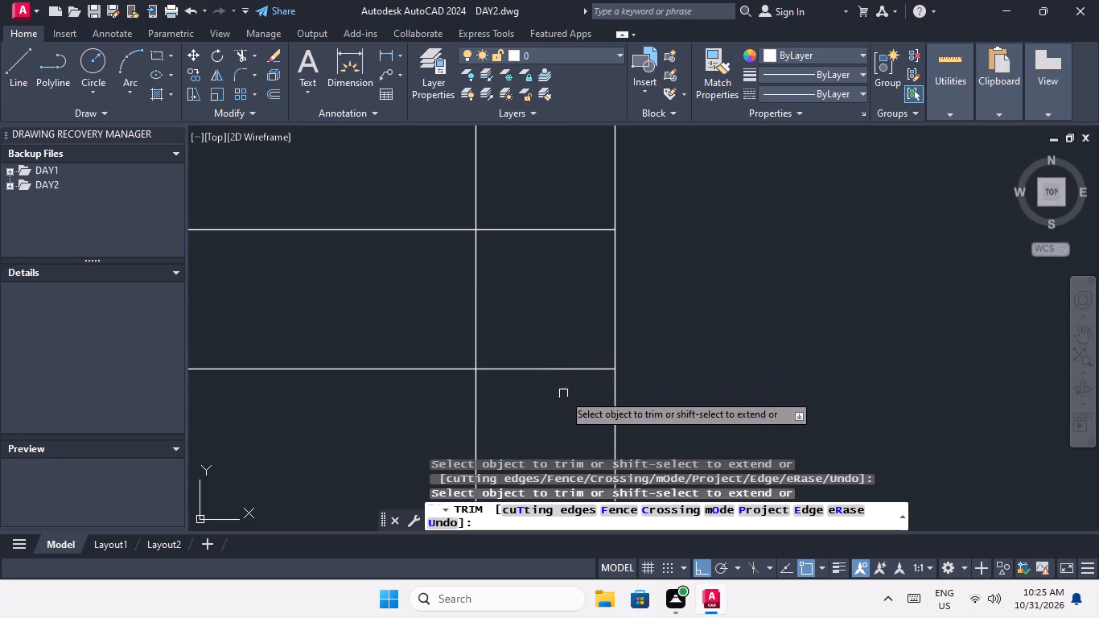
drag(572, 402, 561, 373)
drag(532, 205, 529, 223)
drag(515, 269, 461, 305)
click(432, 313)
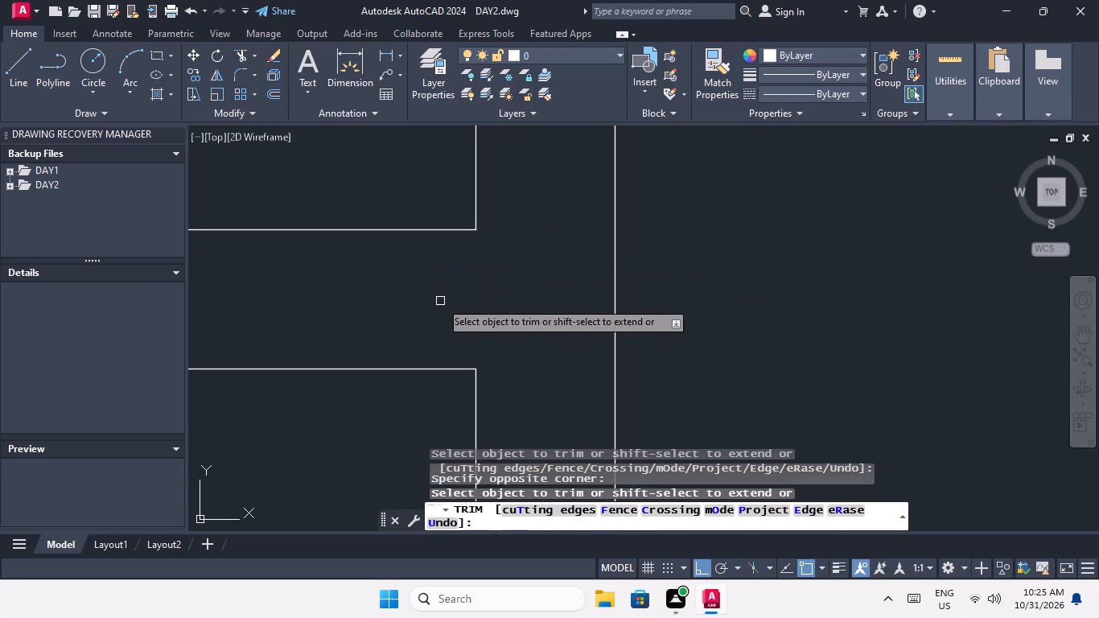
Trim the crossing lines where the lowest right partition meets the stub of the corridor's right wall.
scroll(442, 299, down, 3)
middle_drag(406, 416, 582, 377)
scroll(552, 368, down, 3)
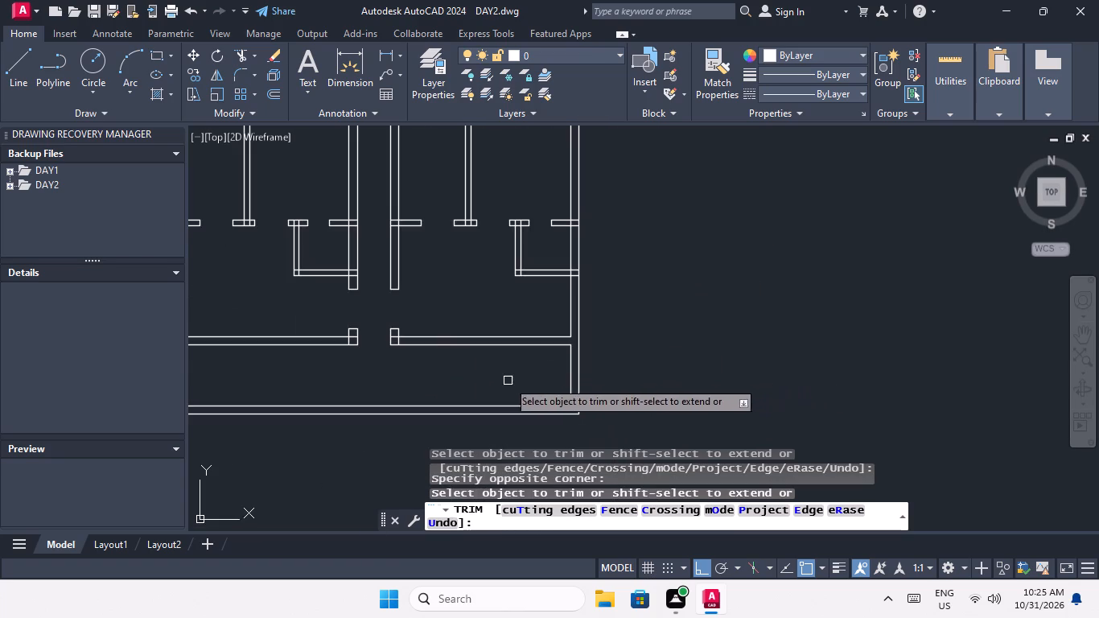
middle_drag(508, 381, 651, 373)
scroll(545, 343, up, 4)
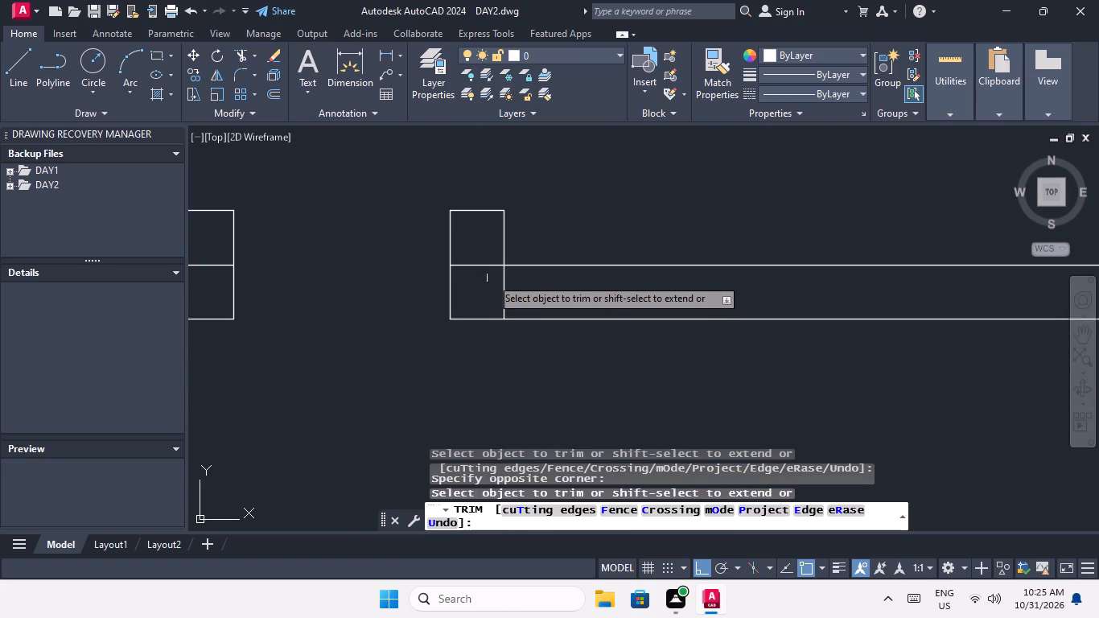
scroll(492, 276, up, 2)
drag(545, 286, 483, 328)
click(478, 331)
drag(476, 332, 467, 304)
click(450, 216)
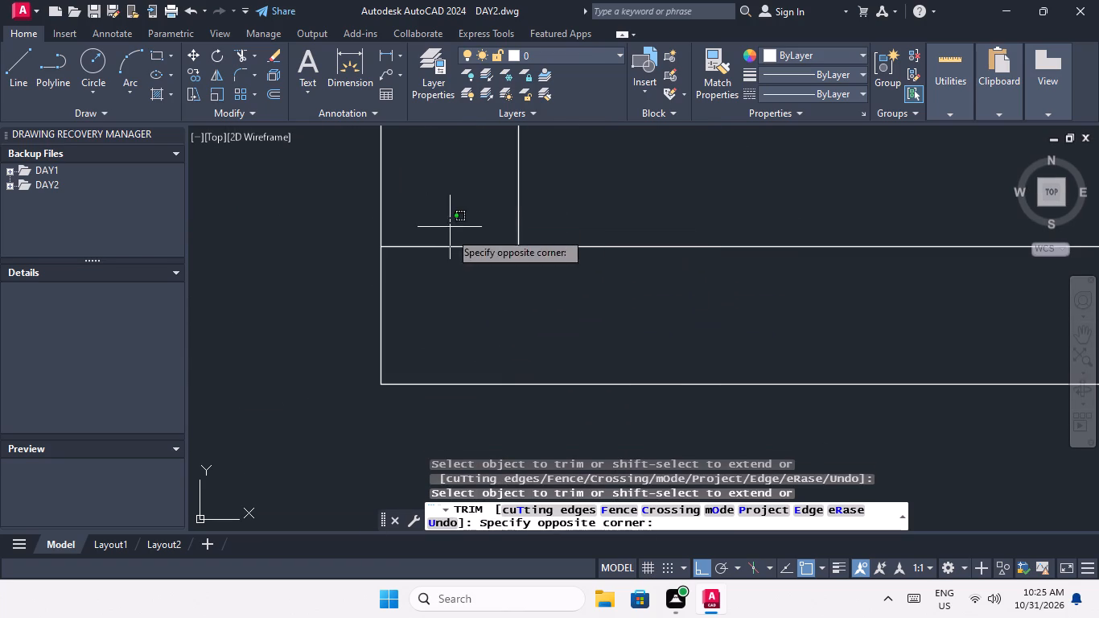
click(452, 289)
Trim the crossing lines where the lowest left partition meets the stub of the corridor's left wall.
scroll(456, 284, down, 4)
middle_drag(425, 362, 585, 370)
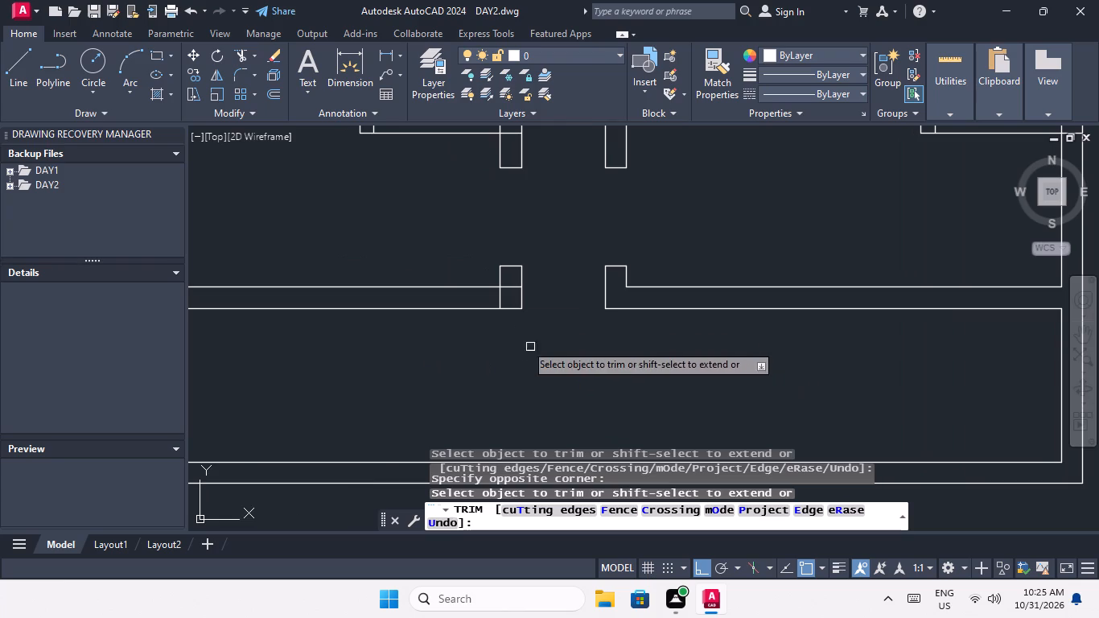
scroll(504, 295, up, 3)
drag(504, 292, 472, 313)
click(442, 314)
click(527, 286)
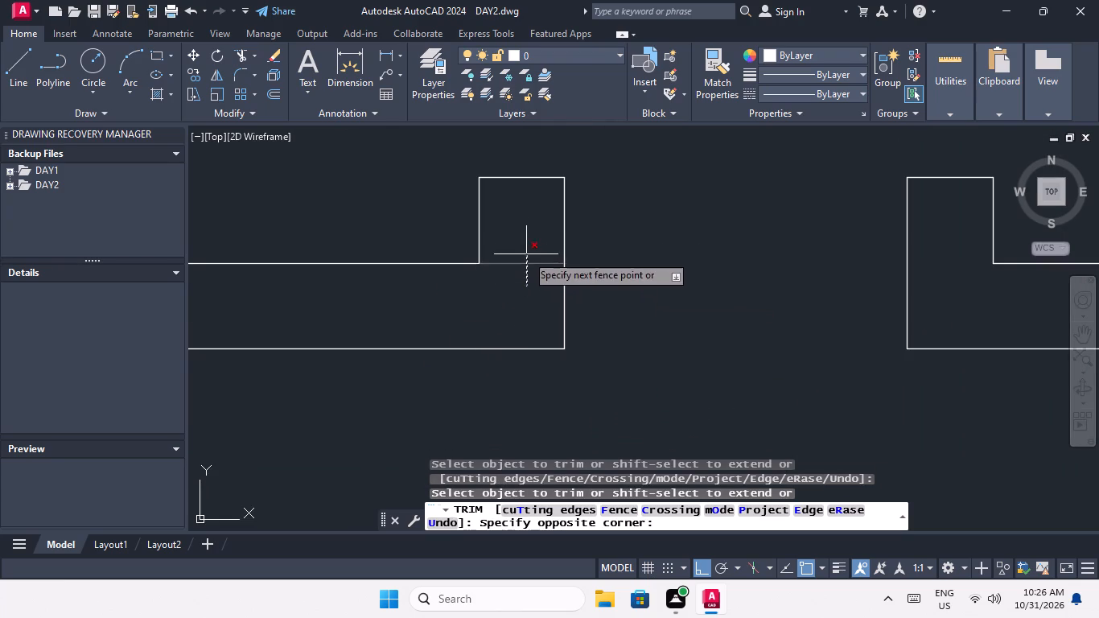
click(525, 246)
Trim the crossing lines where the lowest left partition meets the left outer wall.
scroll(525, 247, down, 3)
middle_drag(508, 346, 639, 344)
scroll(624, 340, down, 1)
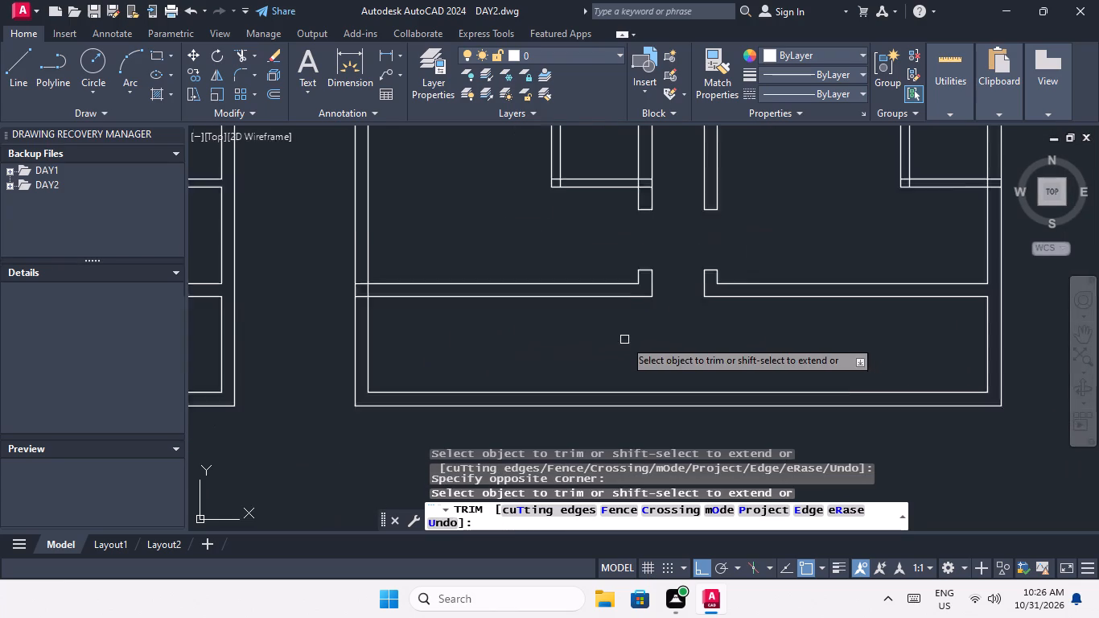
scroll(624, 340, down, 1)
middle_click(568, 358)
middle_drag(574, 358, 636, 356)
scroll(622, 352, down, 1)
scroll(560, 325, up, 4)
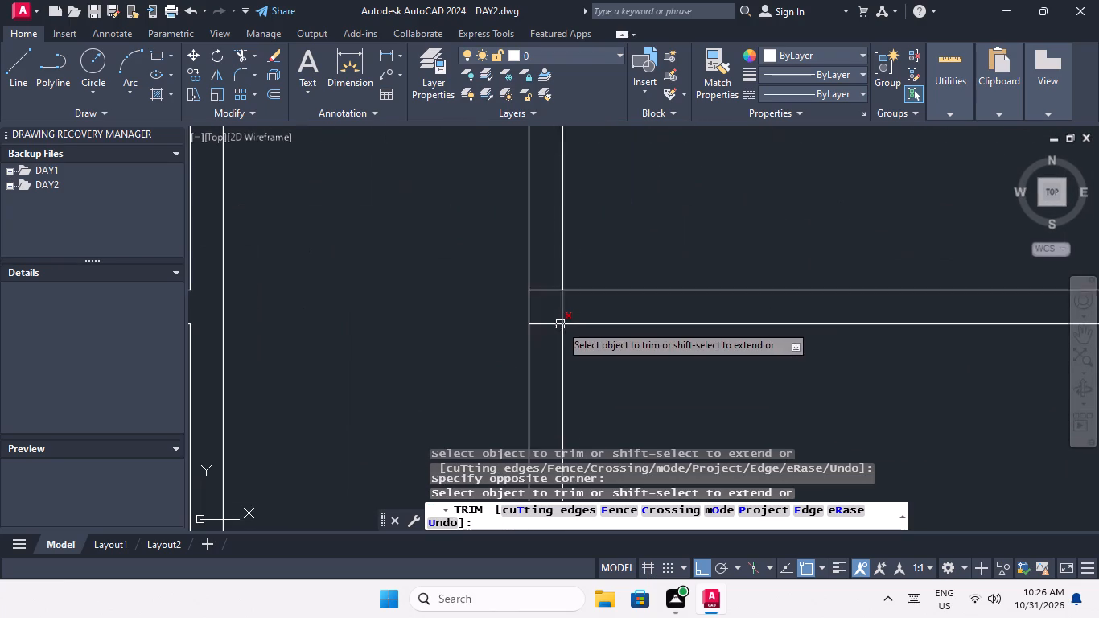
scroll(544, 310, up, 2)
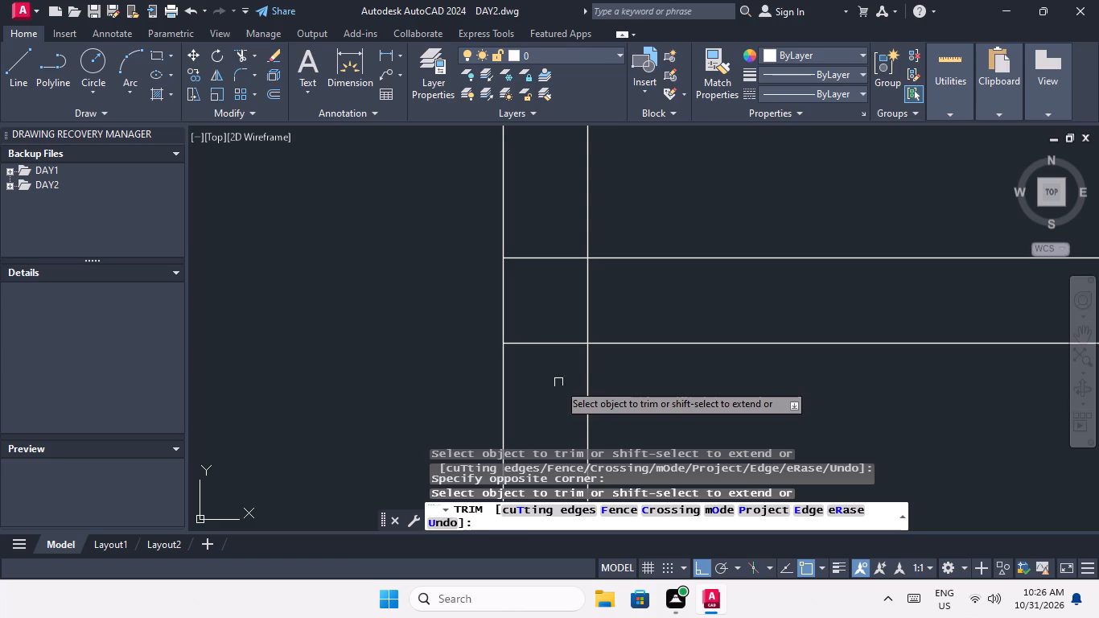
click(558, 383)
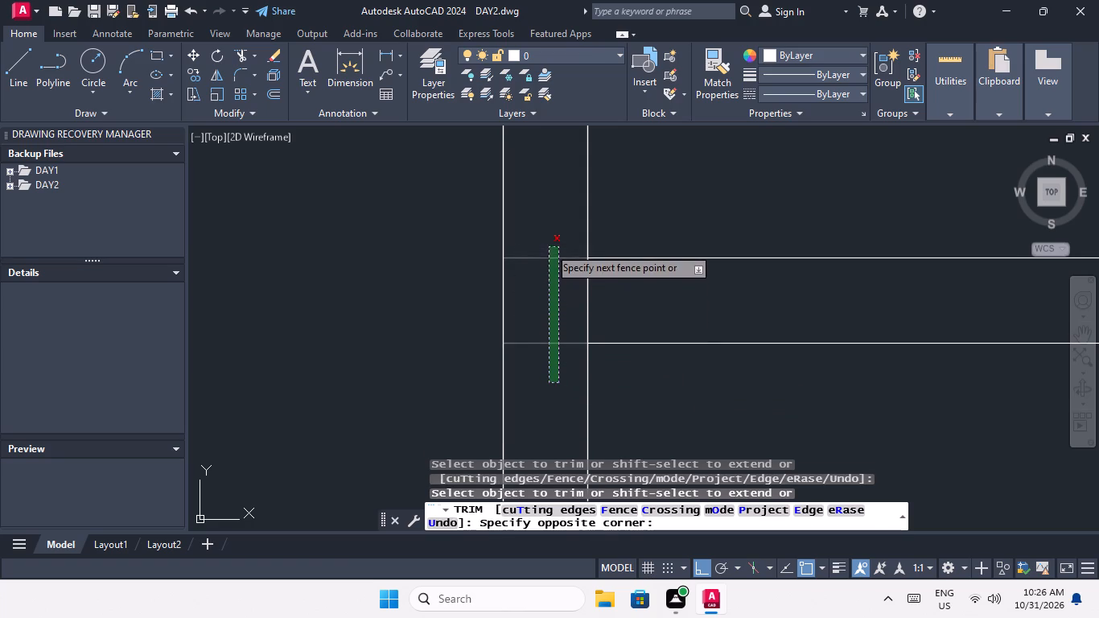
click(549, 245)
drag(619, 286, 599, 311)
click(548, 319)
Trim the crossing lines where the bottom-row left room's short cross-wall meets the left outer wall.
scroll(548, 319, down, 4)
scroll(618, 347, down, 1)
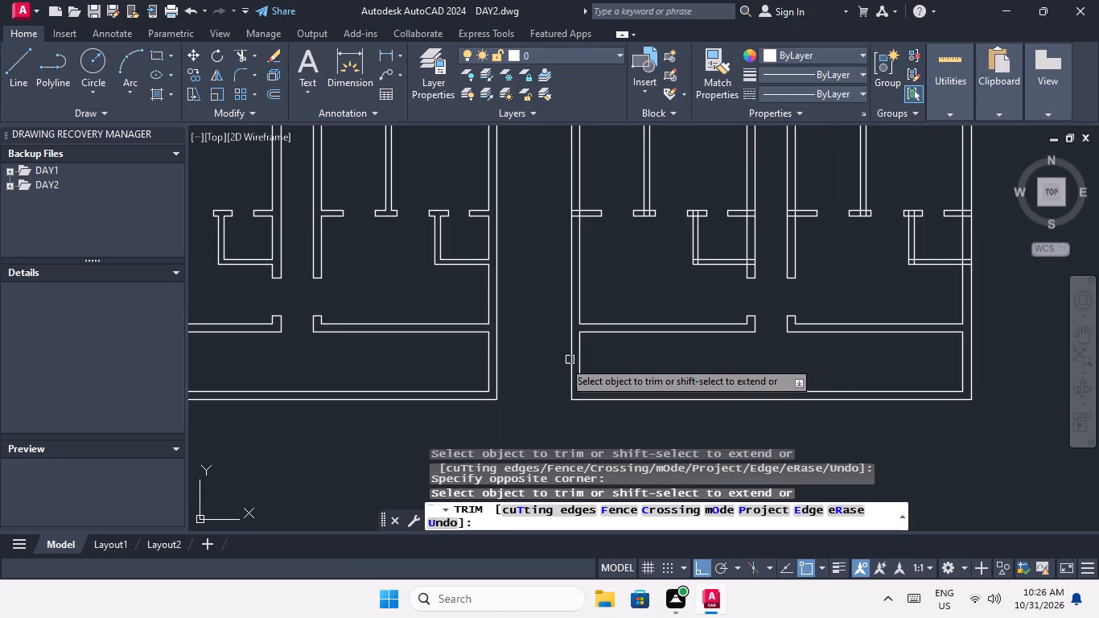
middle_drag(569, 355, 480, 450)
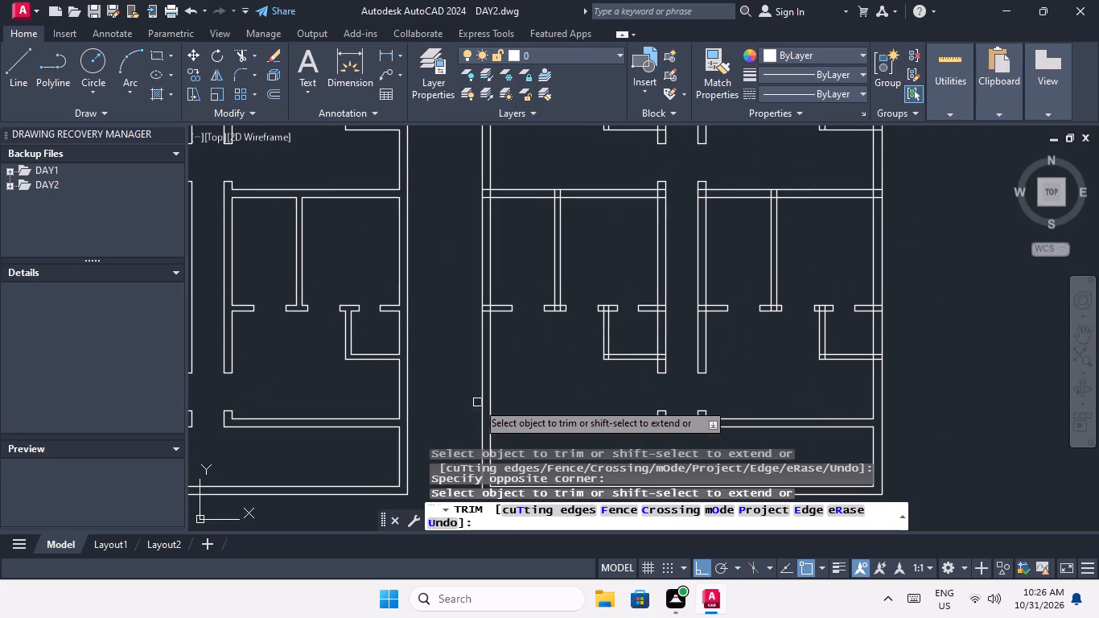
scroll(480, 295, up, 3)
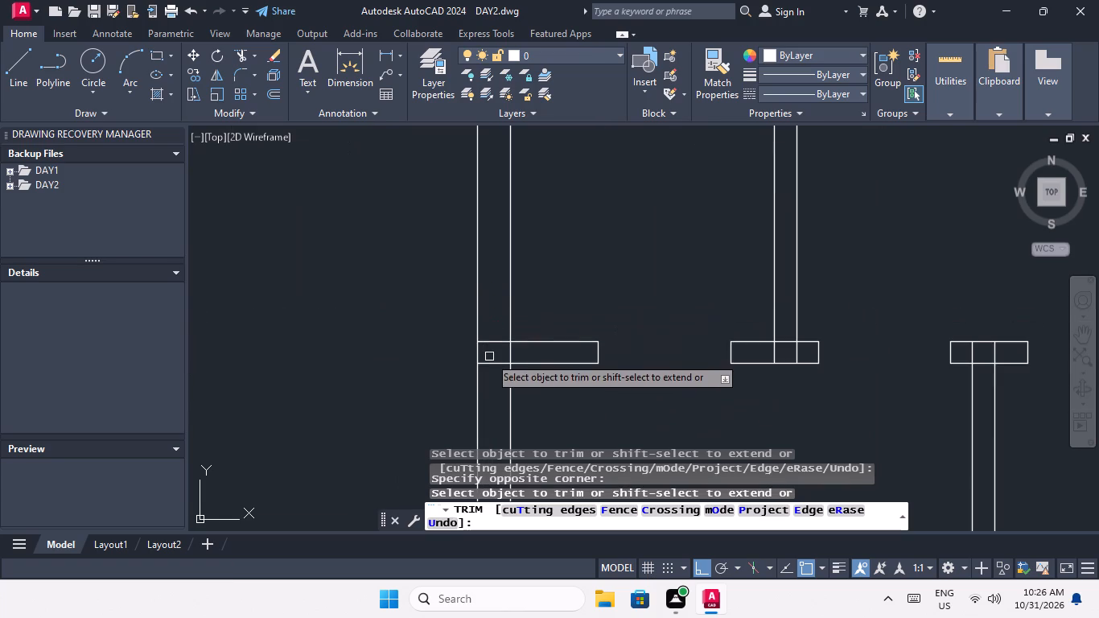
scroll(489, 356, up, 3)
drag(525, 423, 518, 410)
click(486, 284)
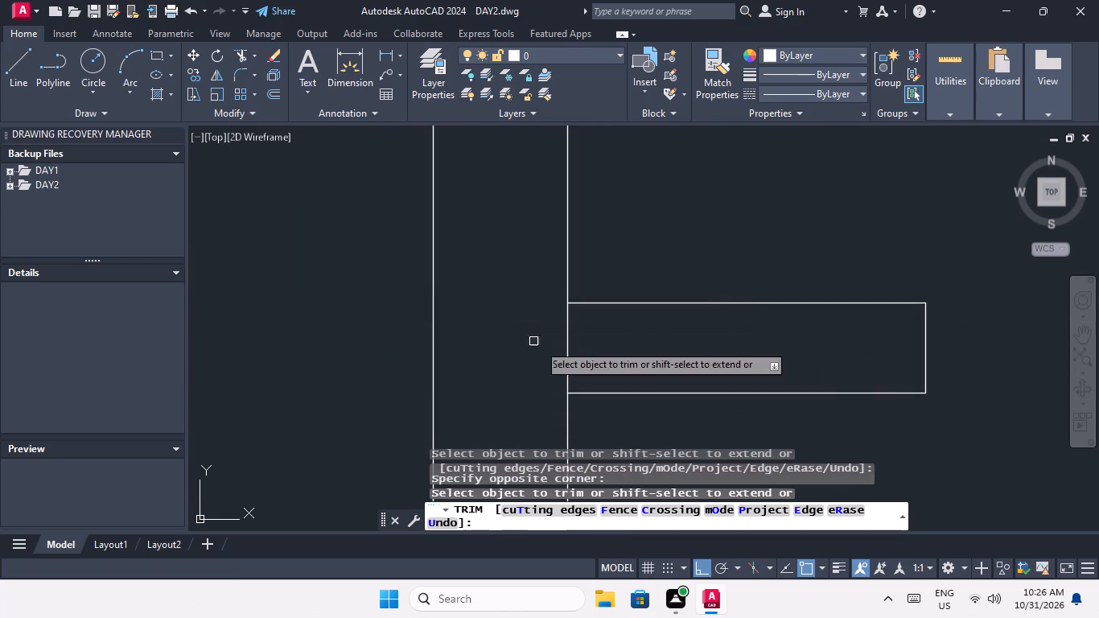
drag(611, 337, 538, 369)
click(496, 384)
Trim the overlapping lines at the T-junction below the bottom-row left room's vertical partition.
scroll(496, 328, down, 3)
middle_drag(595, 375, 574, 368)
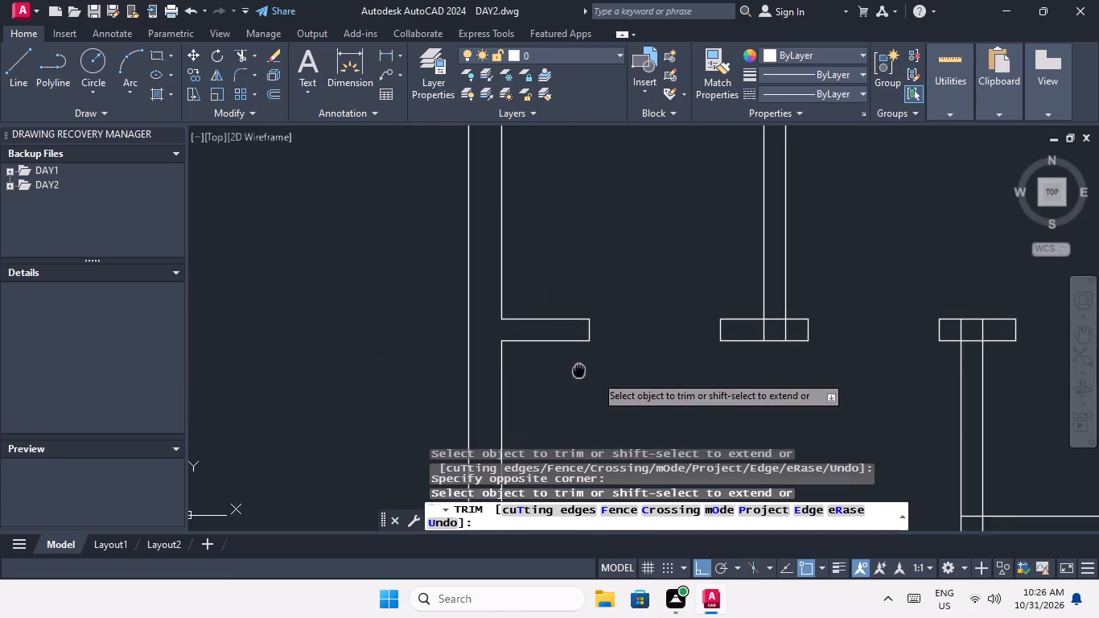
middle_drag(574, 368, 479, 349)
scroll(669, 311, up, 6)
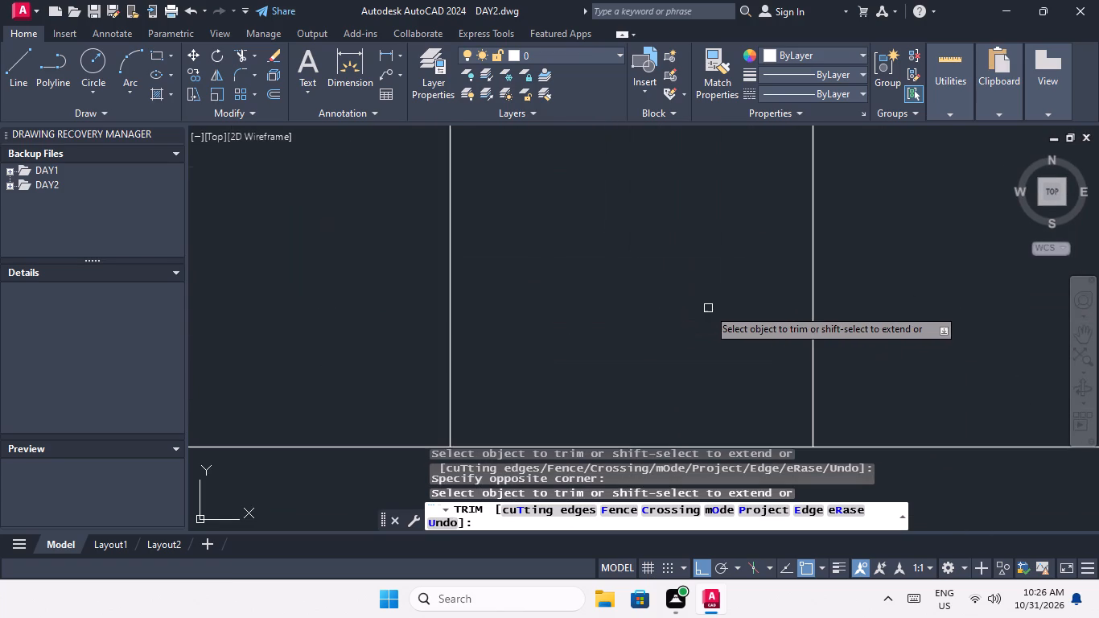
scroll(772, 290, down, 2)
drag(825, 275, 767, 289)
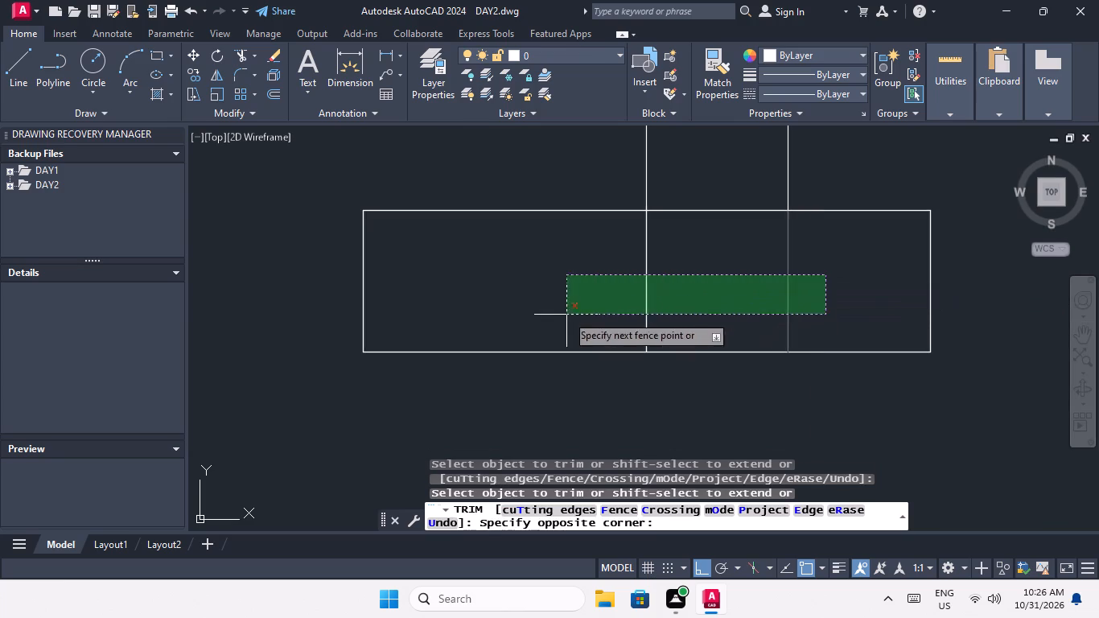
click(566, 315)
middle_drag(695, 290, 664, 393)
drag(693, 380, 682, 355)
click(646, 259)
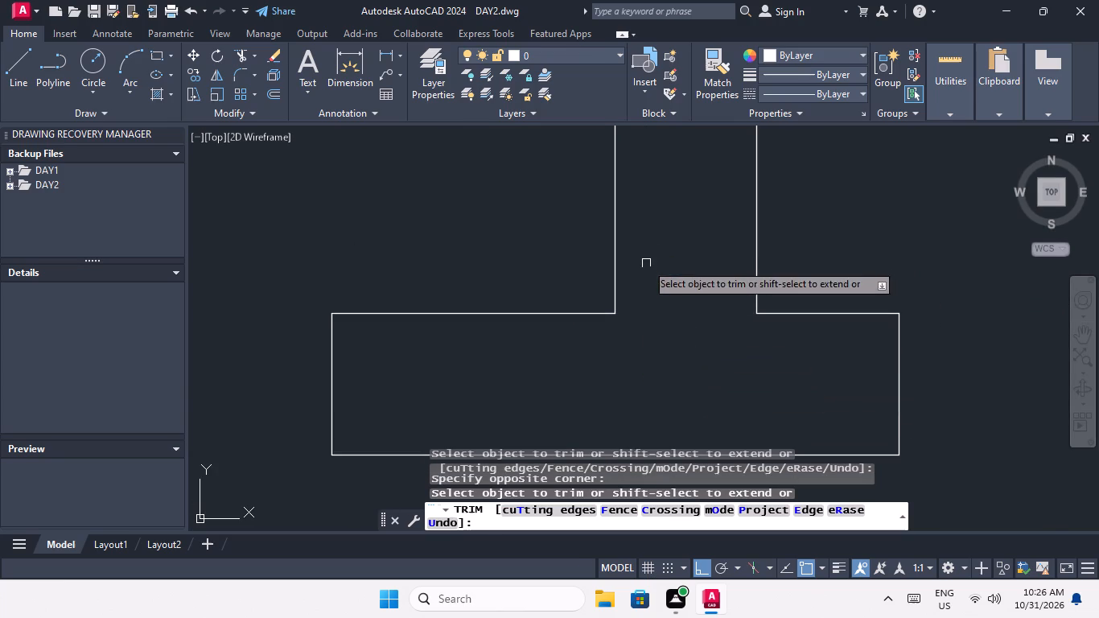
Trim the overlapping lines at the T-junction atop the small enclosure's left wall in the bottom-row left room.
scroll(646, 266, down, 4)
scroll(694, 353, down, 2)
middle_drag(693, 360, 509, 353)
scroll(599, 325, up, 3)
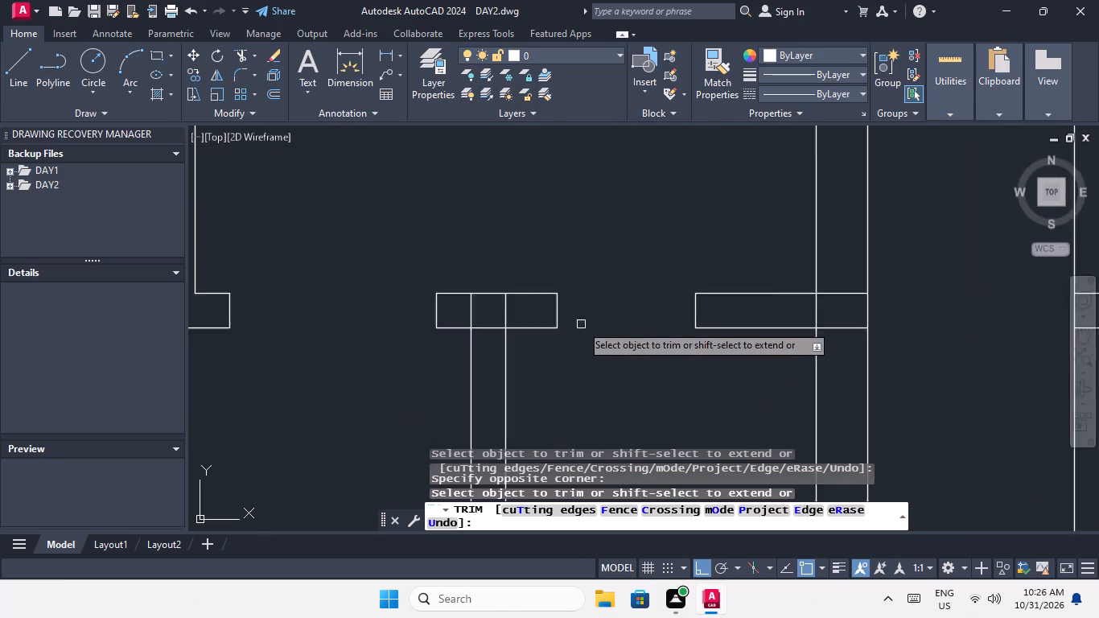
scroll(579, 324, up, 1)
scroll(421, 296, up, 2)
drag(544, 277, 492, 304)
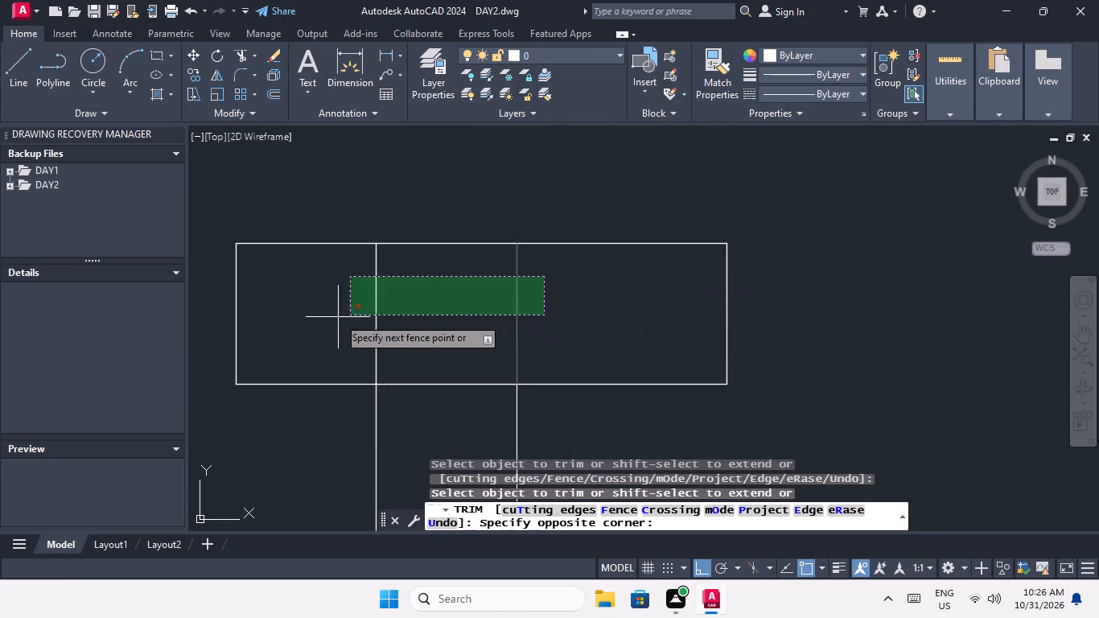
click(333, 317)
drag(454, 414, 440, 390)
click(419, 327)
Trim the overlapping lines at the lower-left corner of the bottom-row left room's small enclosure.
scroll(422, 322, down, 4)
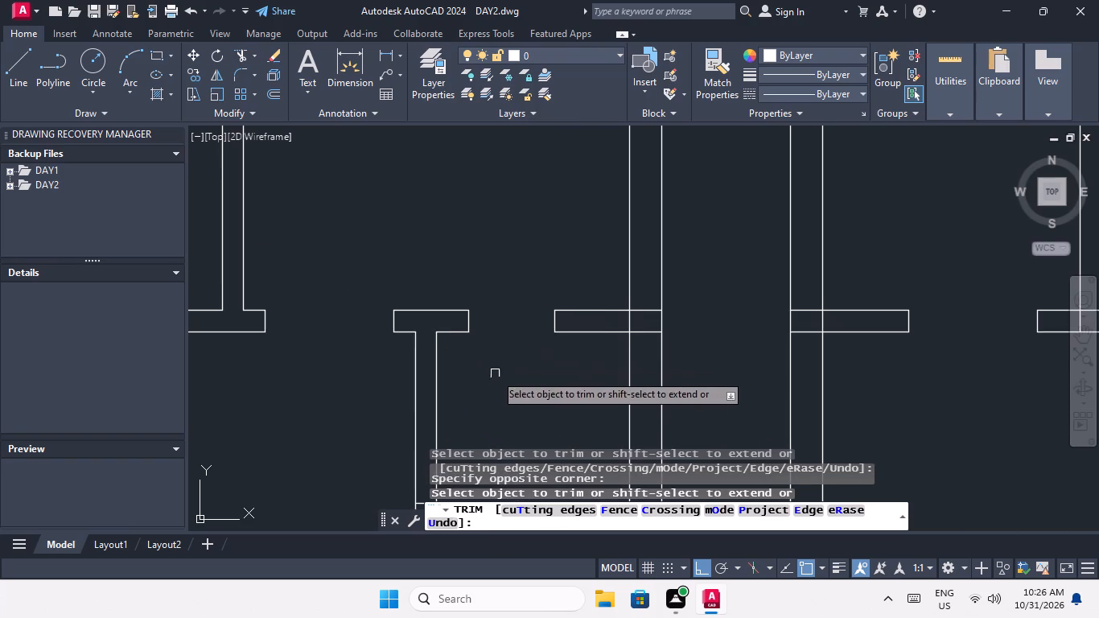
middle_drag(493, 372, 487, 315)
scroll(496, 332, down, 2)
scroll(474, 381, up, 4)
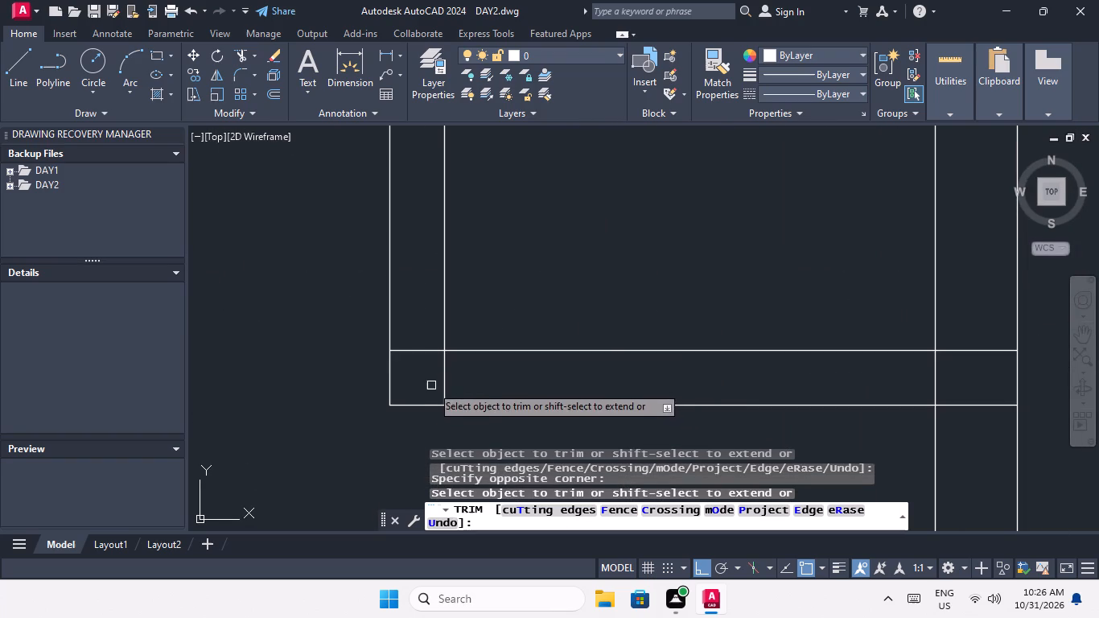
scroll(428, 383, up, 2)
drag(477, 365, 442, 393)
click(411, 399)
drag(414, 383, 398, 336)
click(390, 281)
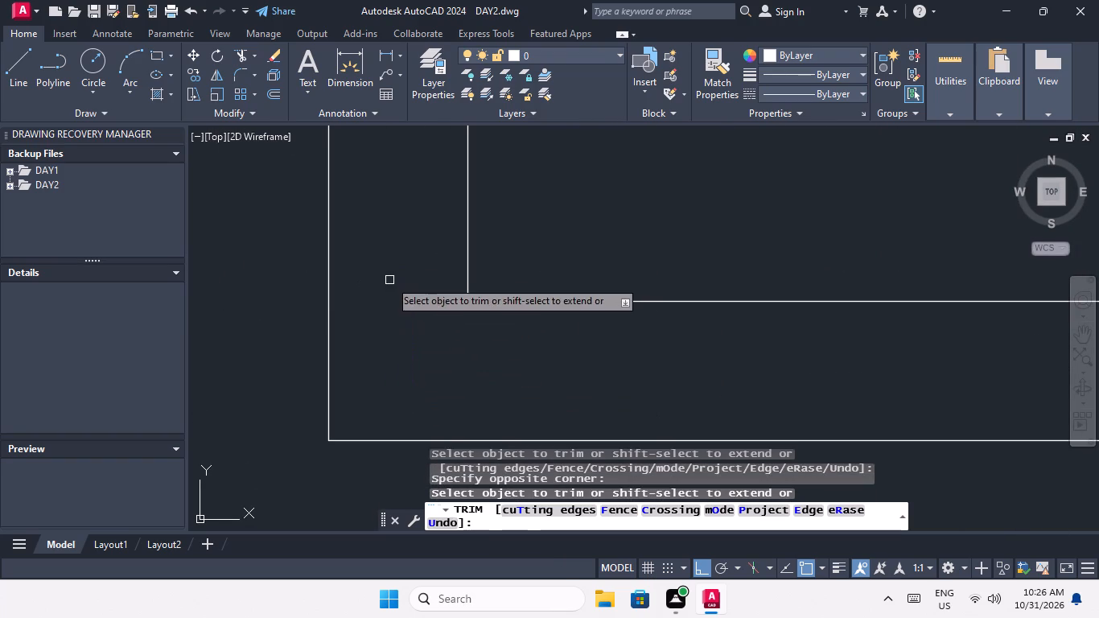
Trim the crossing lines where the small enclosure's bottom wall meets the corridor's left wall.
scroll(389, 280, down, 4)
middle_drag(498, 334, 459, 330)
scroll(577, 295, up, 3)
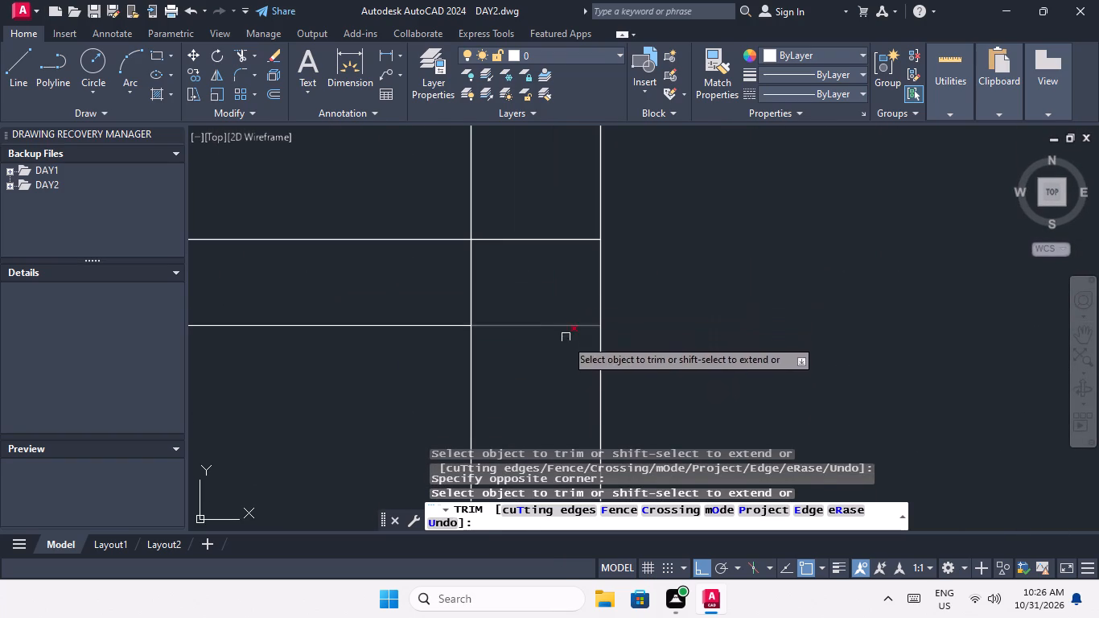
drag(569, 360, 562, 331)
drag(542, 205, 542, 219)
drag(543, 266, 509, 282)
click(418, 296)
Trim the crossing lines where the short cross-wall above the small enclosure meets the corridor's left wall.
scroll(437, 286, down, 3)
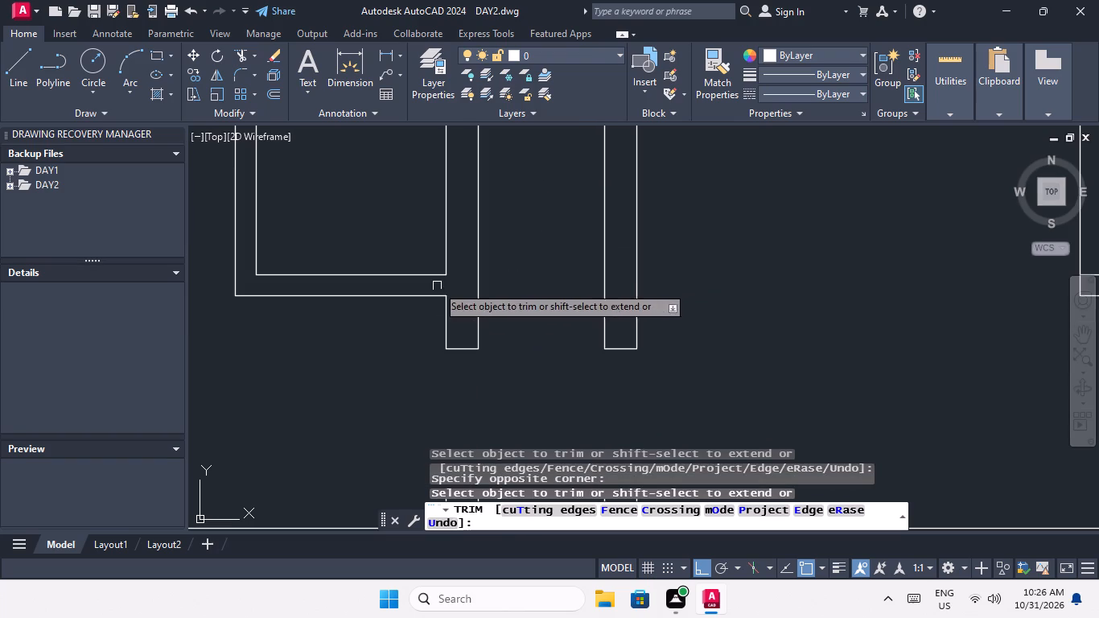
middle_drag(545, 318, 547, 435)
scroll(533, 350, down, 3)
scroll(517, 309, up, 4)
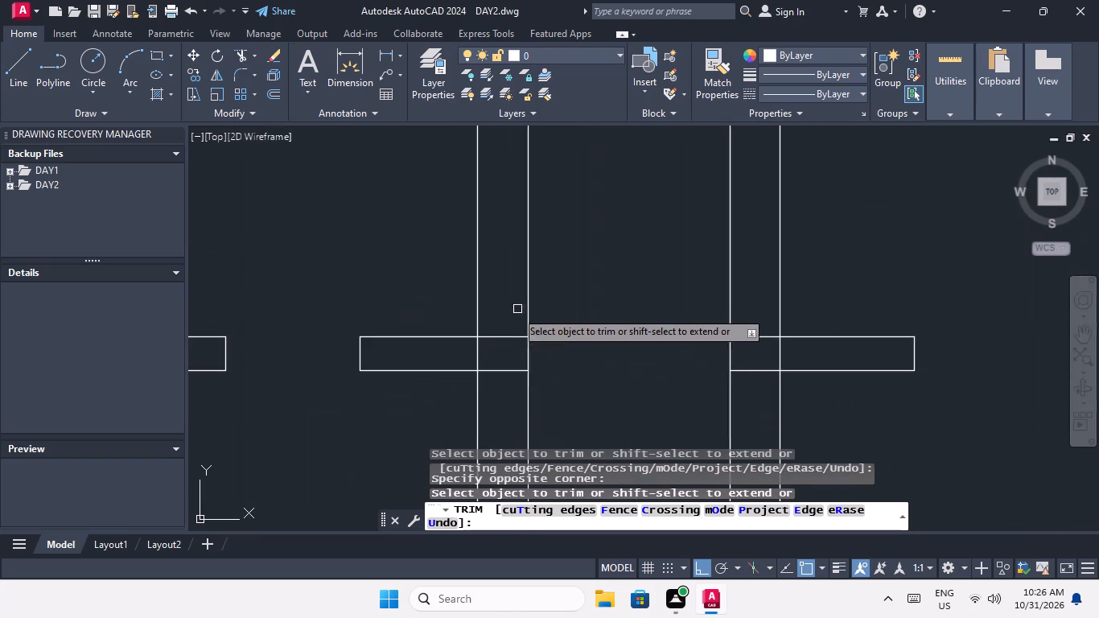
scroll(500, 353, up, 1)
click(508, 397)
click(494, 310)
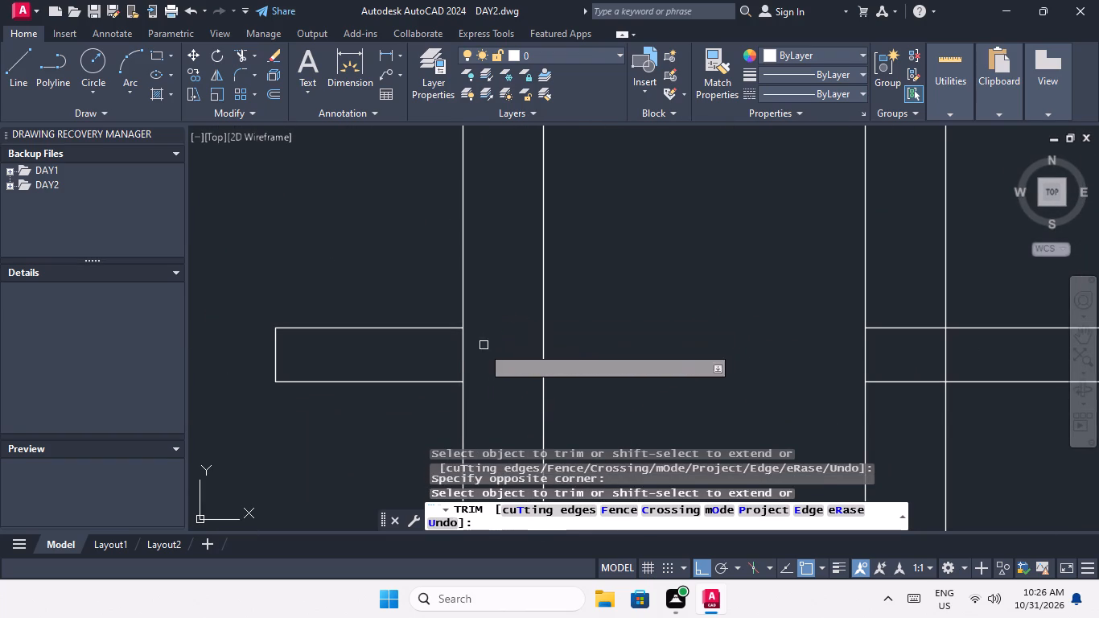
drag(477, 346, 468, 353)
click(445, 358)
scroll(447, 347, down, 1)
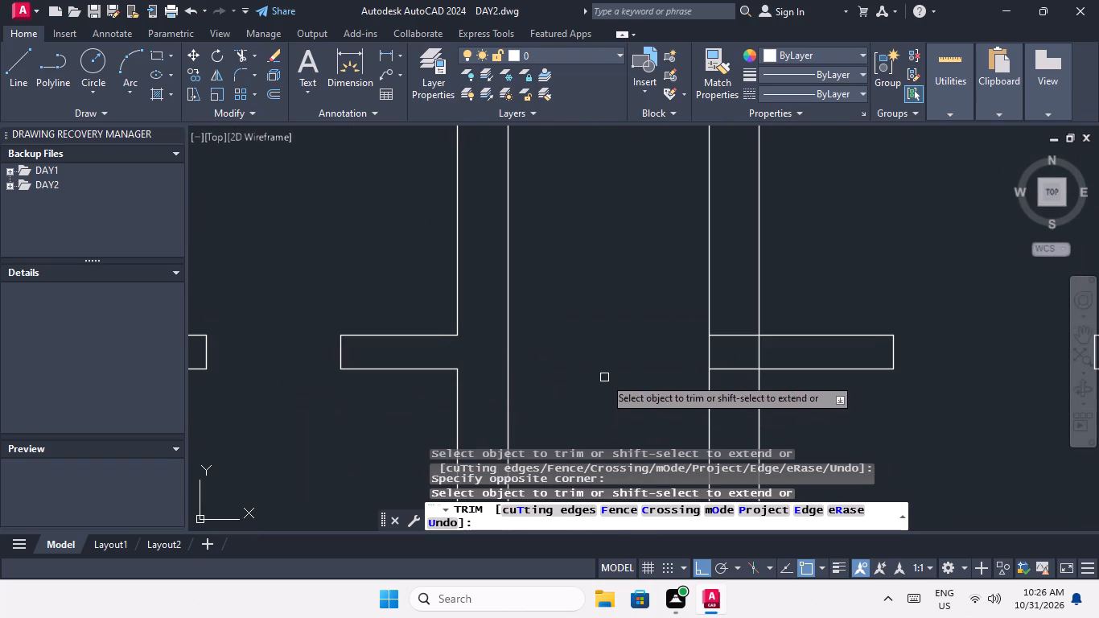
Trim the crossing lines where the short cross-wall meets the corridor's right wall in the bottom-row right room.
scroll(530, 330, up, 1)
scroll(563, 330, down, 4)
middle_drag(572, 359, 484, 273)
scroll(480, 274, down, 2)
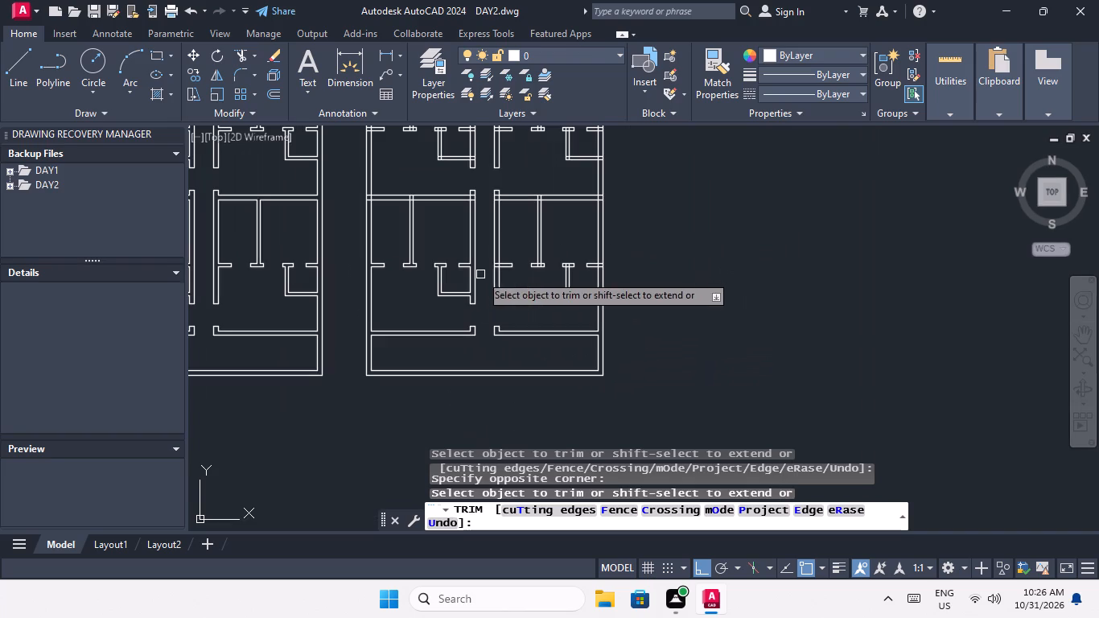
scroll(505, 270, up, 6)
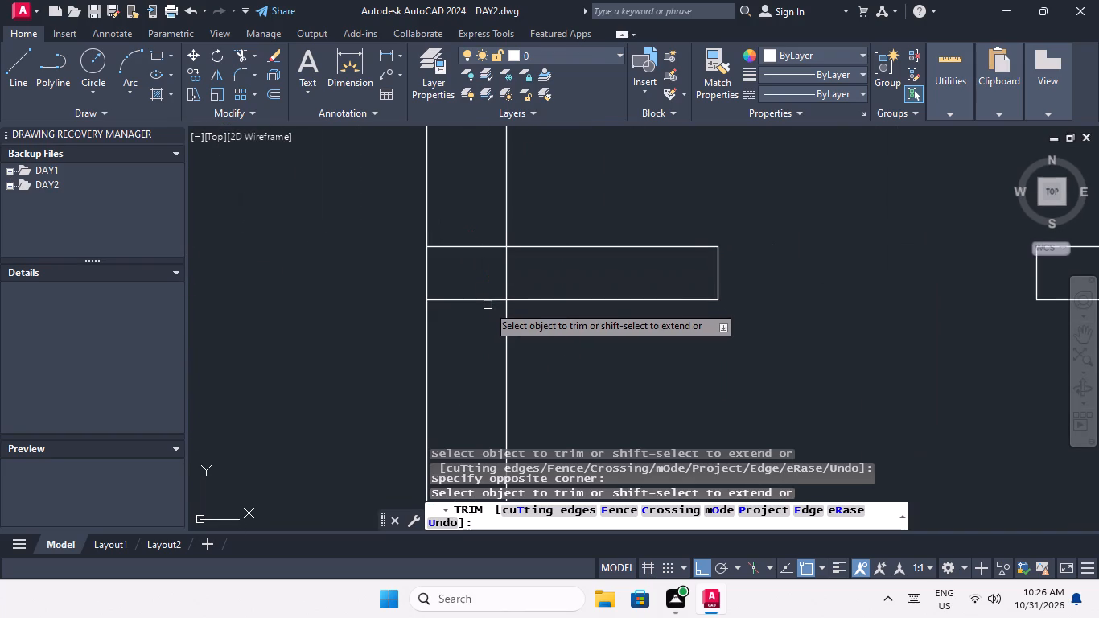
drag(484, 317, 479, 307)
click(462, 220)
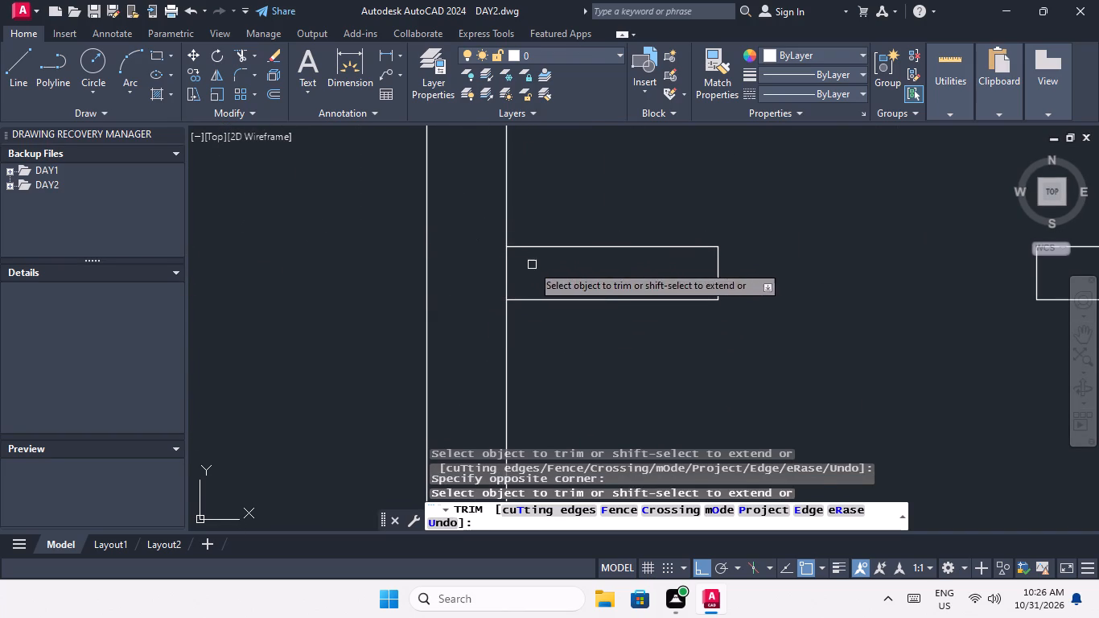
drag(532, 265, 494, 280)
click(480, 282)
Trim the overlapping lines where the vertical partition meets the short cross-wall at its lower end in the bottom-row right room.
scroll(480, 263, down, 2)
middle_drag(624, 319, 427, 340)
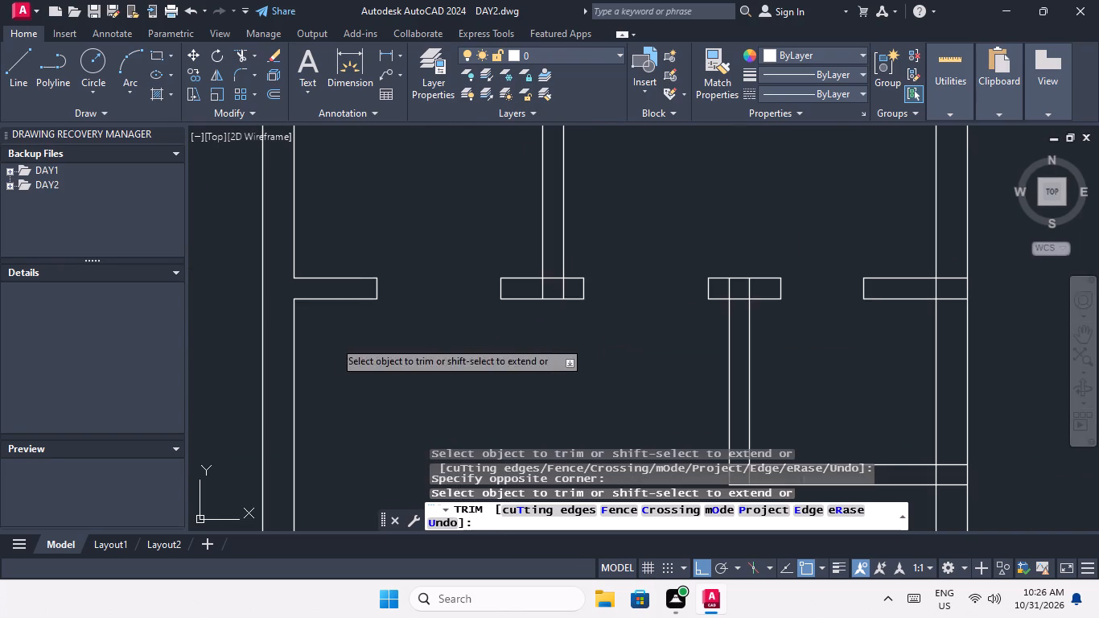
scroll(547, 283, up, 5)
drag(636, 274, 570, 311)
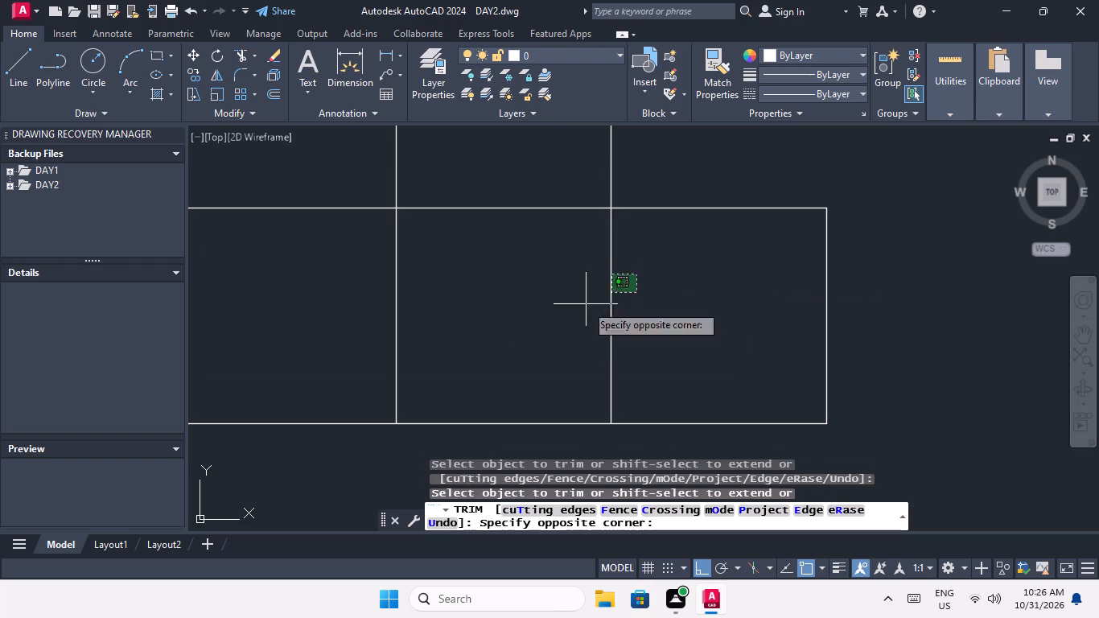
drag(570, 311, 481, 333)
click(345, 351)
drag(511, 331, 503, 320)
click(450, 192)
Trim the overlapping lines at the T-junction atop the small enclosure's left wall in the bottom-row right room.
scroll(452, 197, down, 3)
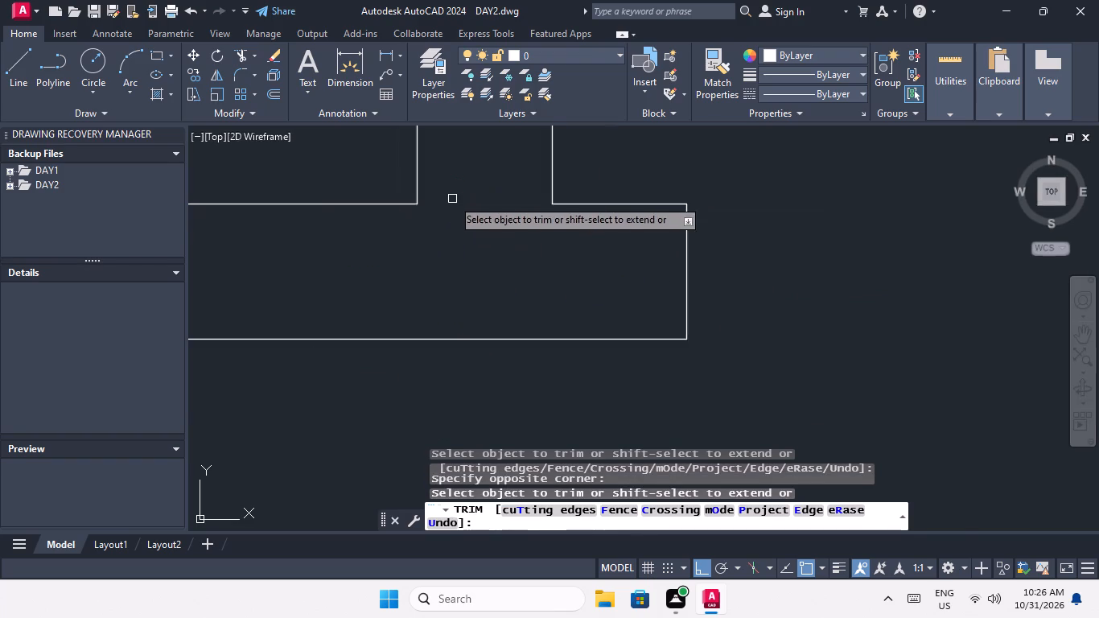
scroll(452, 200, down, 1)
middle_drag(494, 359, 375, 432)
scroll(399, 412, down, 2)
scroll(496, 365, up, 4)
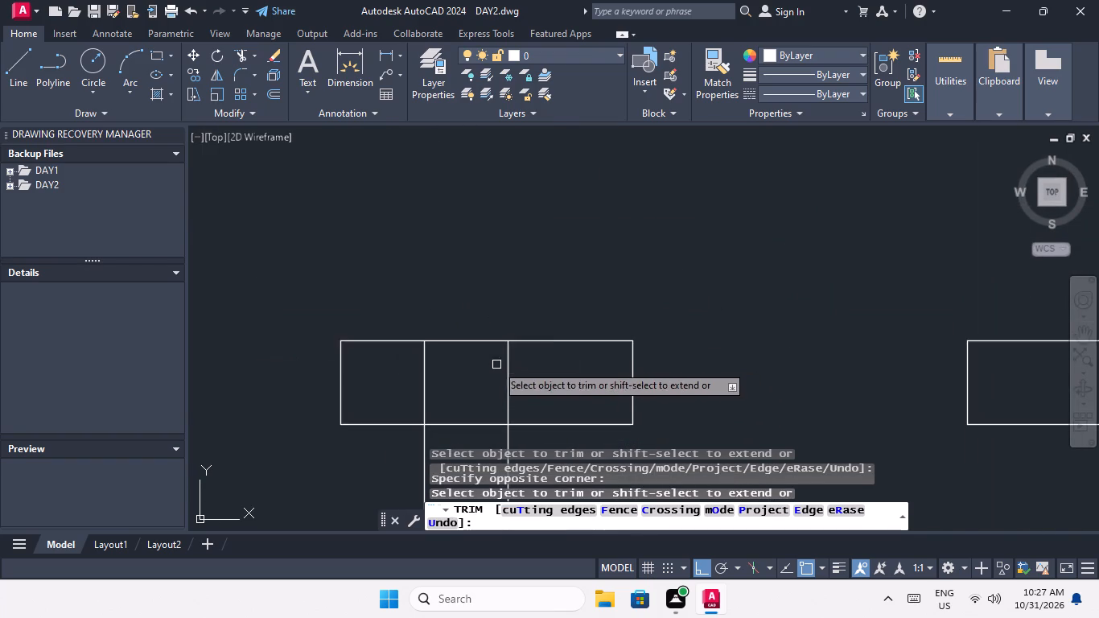
scroll(497, 370, up, 2)
drag(546, 345, 434, 385)
drag(284, 402, 293, 398)
scroll(335, 348, down, 3)
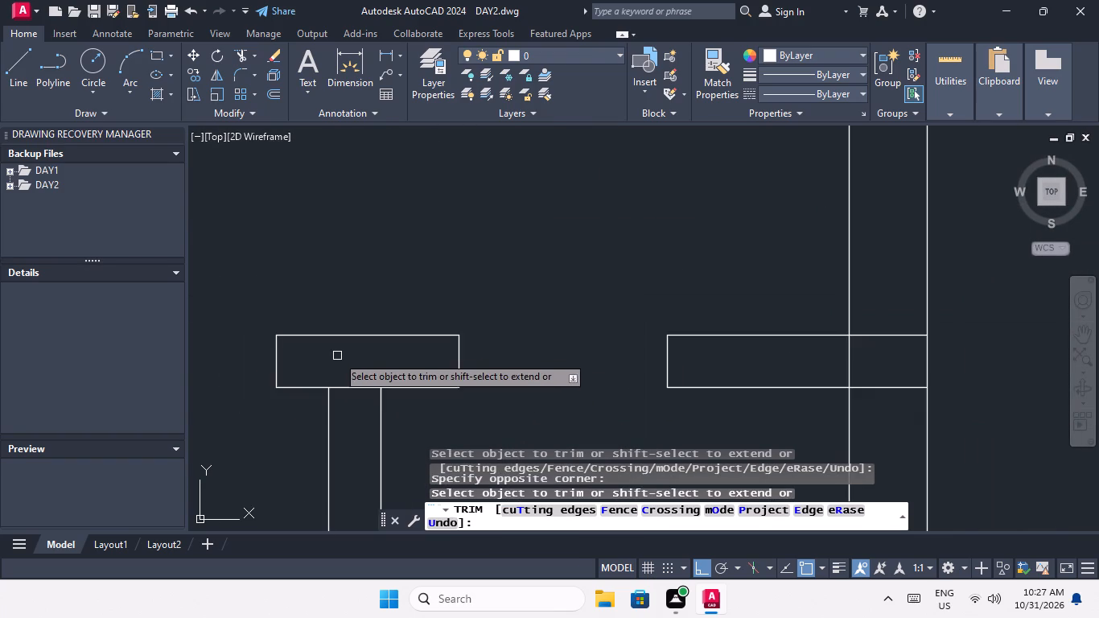
scroll(356, 398, up, 2)
click(362, 403)
click(332, 343)
Trim the overlapping lines at the lower-left corner of the bottom-row right room's small enclosure.
scroll(332, 343, down, 3)
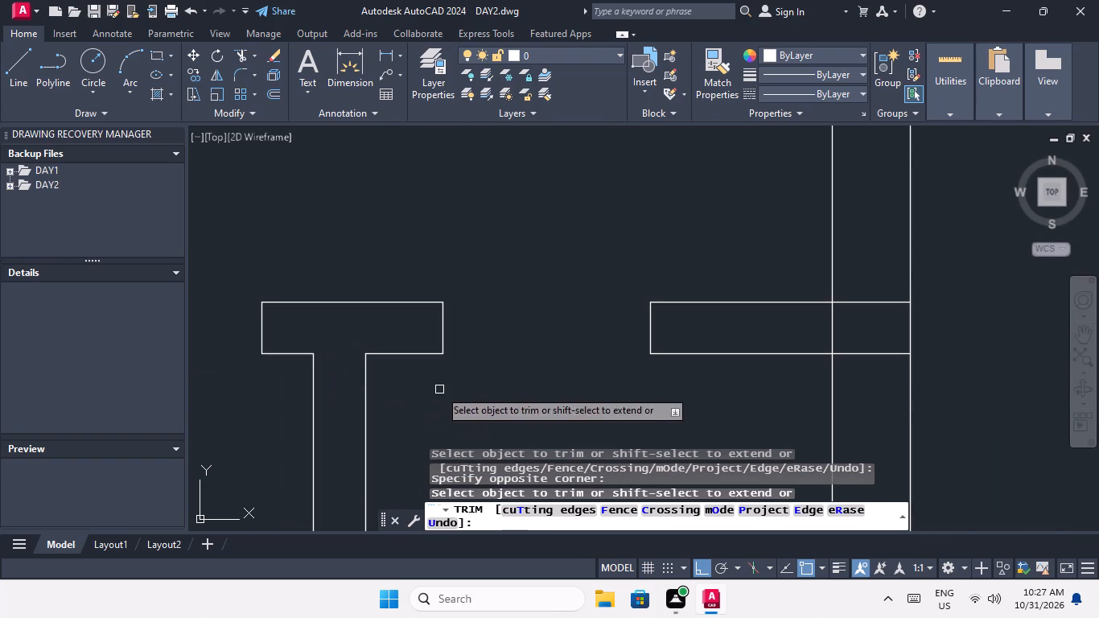
middle_drag(474, 383, 348, 310)
scroll(348, 305, down, 3)
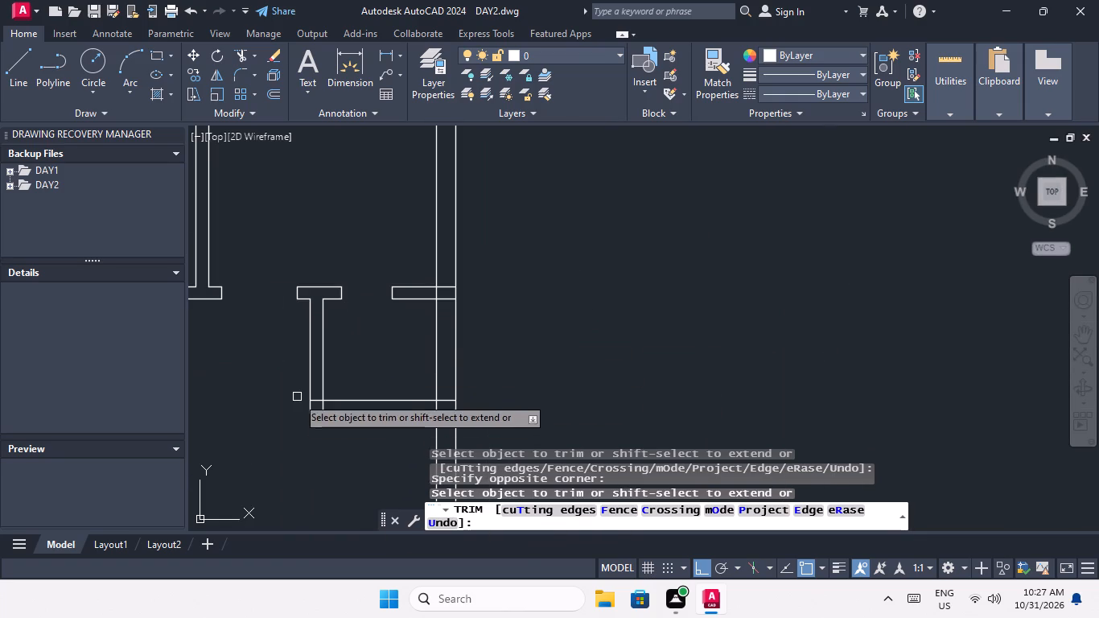
scroll(319, 427, up, 4)
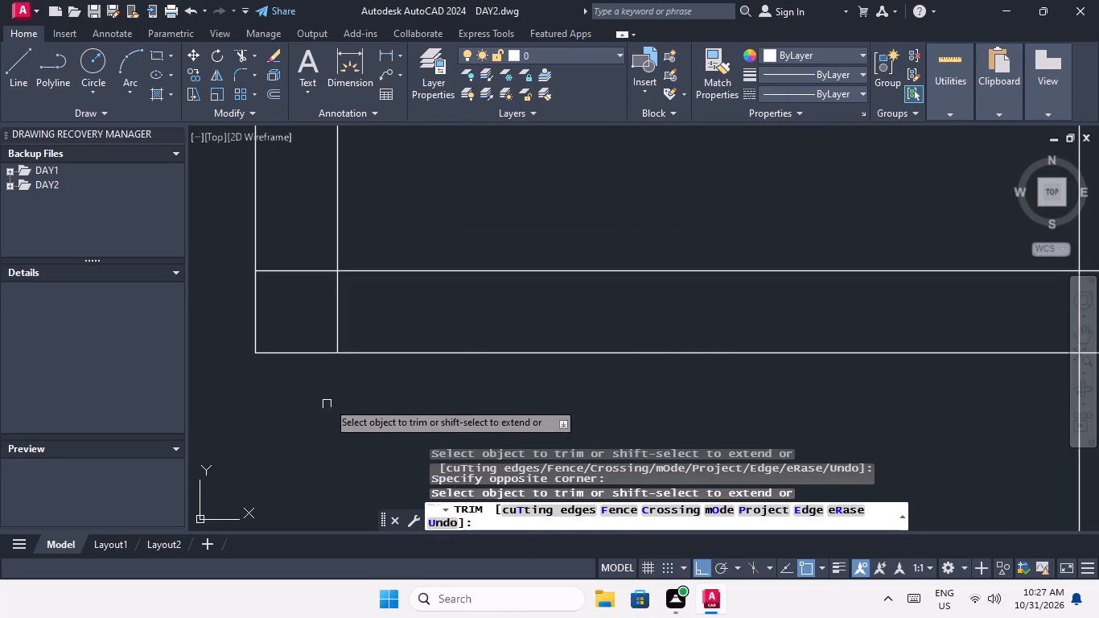
scroll(331, 299, up, 2)
drag(363, 284, 313, 332)
click(305, 337)
middle_drag(340, 309, 438, 324)
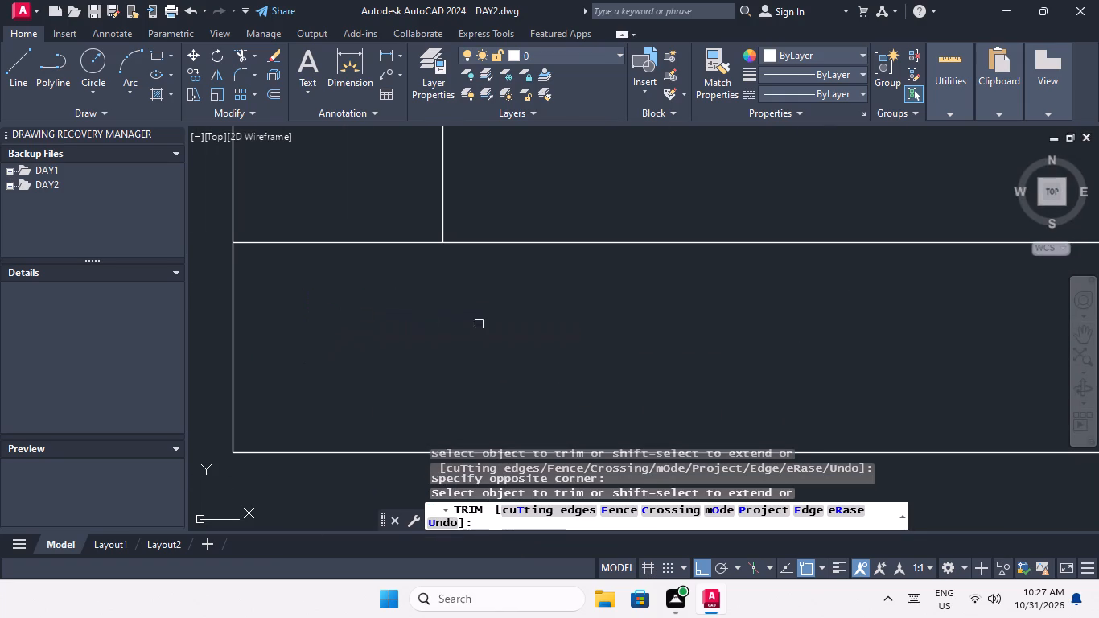
drag(387, 340, 368, 319)
drag(314, 175, 315, 200)
Trim the crossing lines where the bottom-row right enclosure's bottom wall meets the building's outer right wall.
scroll(323, 220, down, 4)
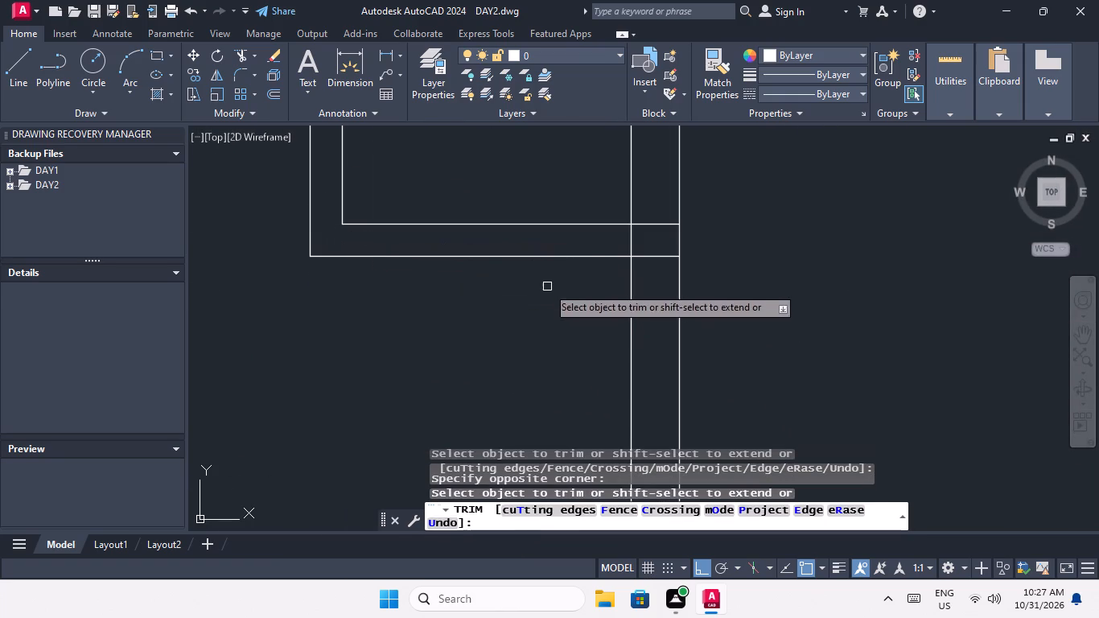
middle_drag(326, 347, 315, 351)
scroll(629, 245, up, 3)
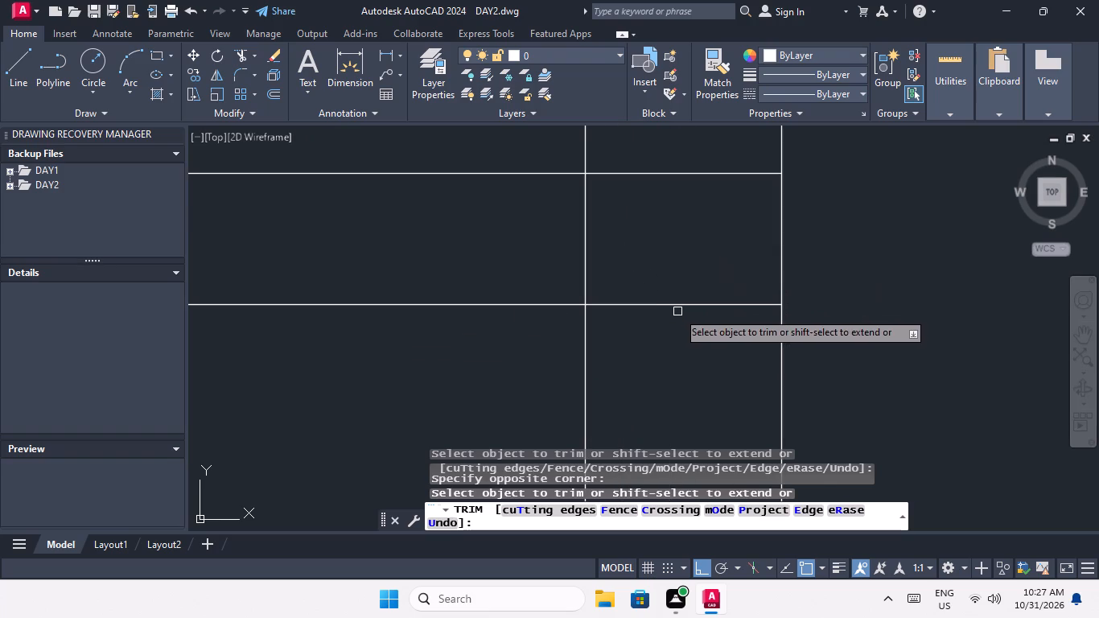
drag(682, 325, 658, 254)
drag(661, 162, 657, 187)
drag(648, 204, 567, 239)
click(543, 254)
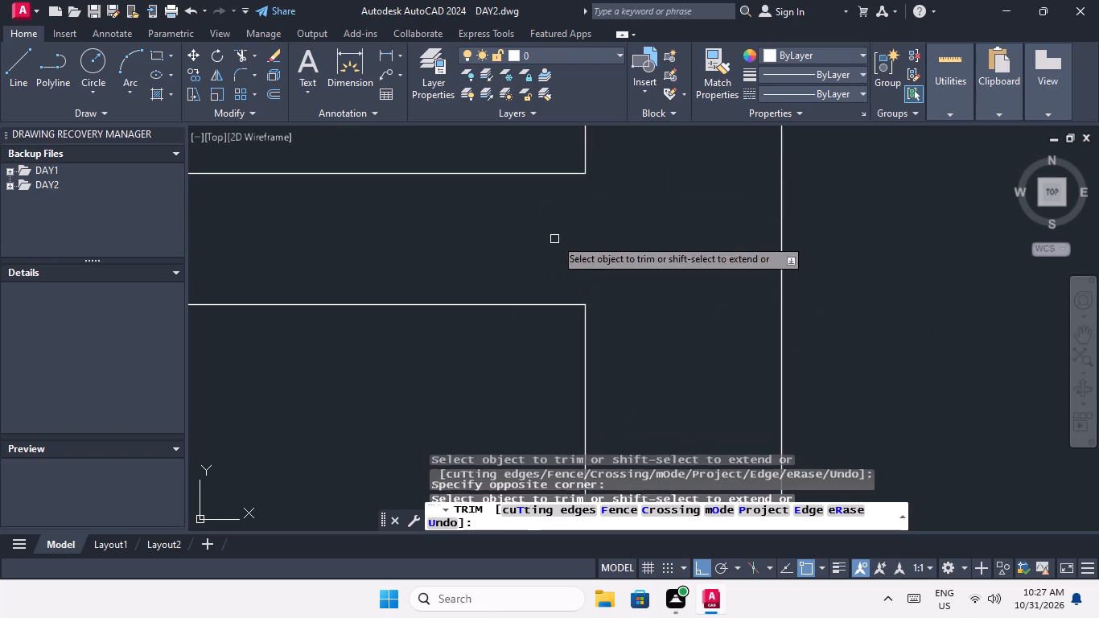
Trim the crossing lines where the short cross-wall above the bottom-row right enclosure meets the outer right wall.
scroll(556, 236, down, 3)
scroll(670, 325, down, 4)
middle_drag(681, 303, 663, 383)
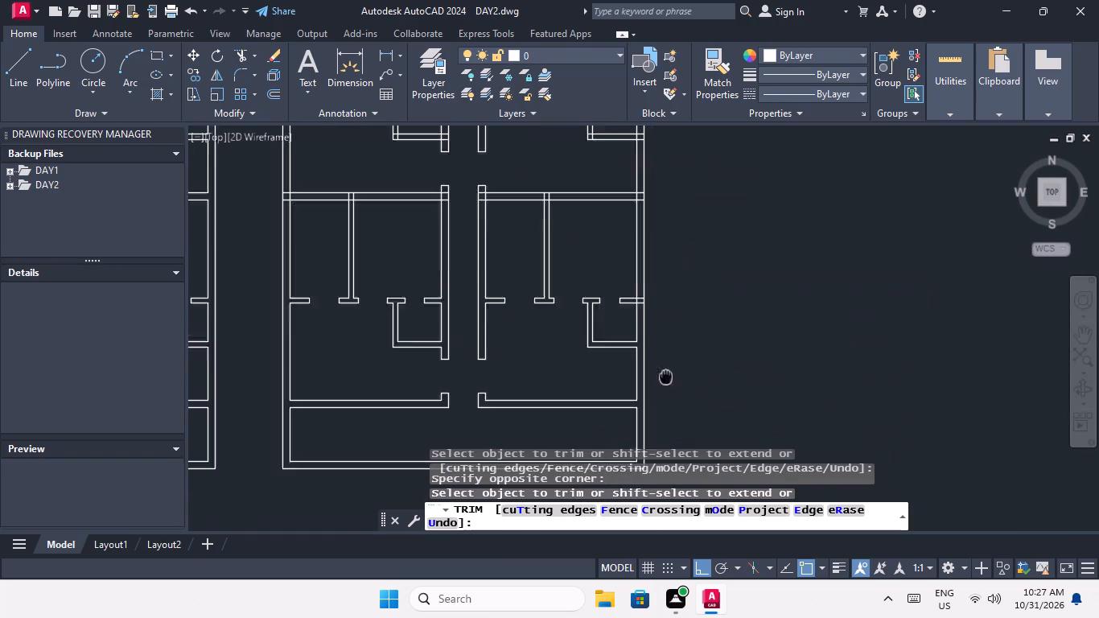
middle_drag(663, 383, 652, 410)
scroll(628, 348, up, 6)
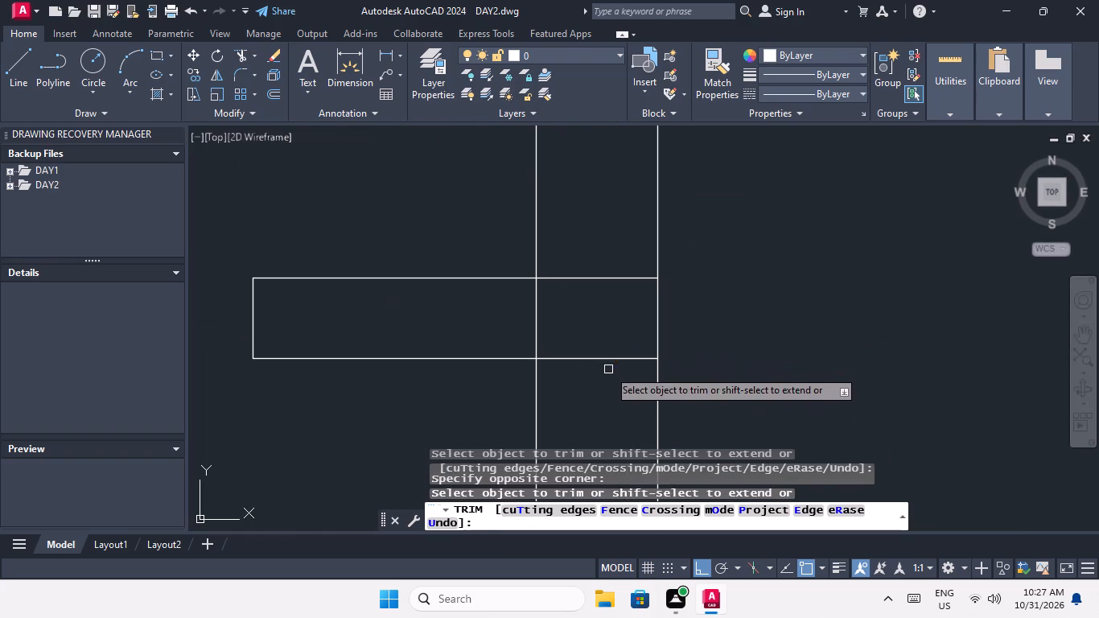
click(608, 369)
click(591, 272)
drag(584, 307, 562, 325)
click(455, 322)
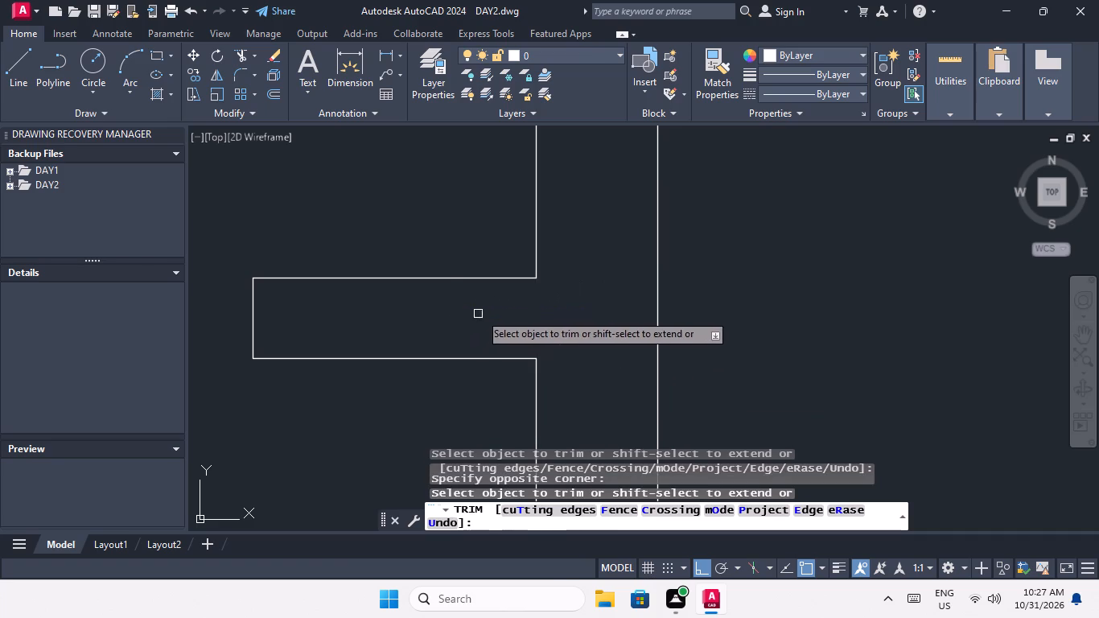
Trim the crossing lines where the bottom-row right room's top wall meets the outer right wall.
scroll(514, 292, down, 3)
middle_drag(485, 358, 506, 363)
scroll(521, 352, down, 3)
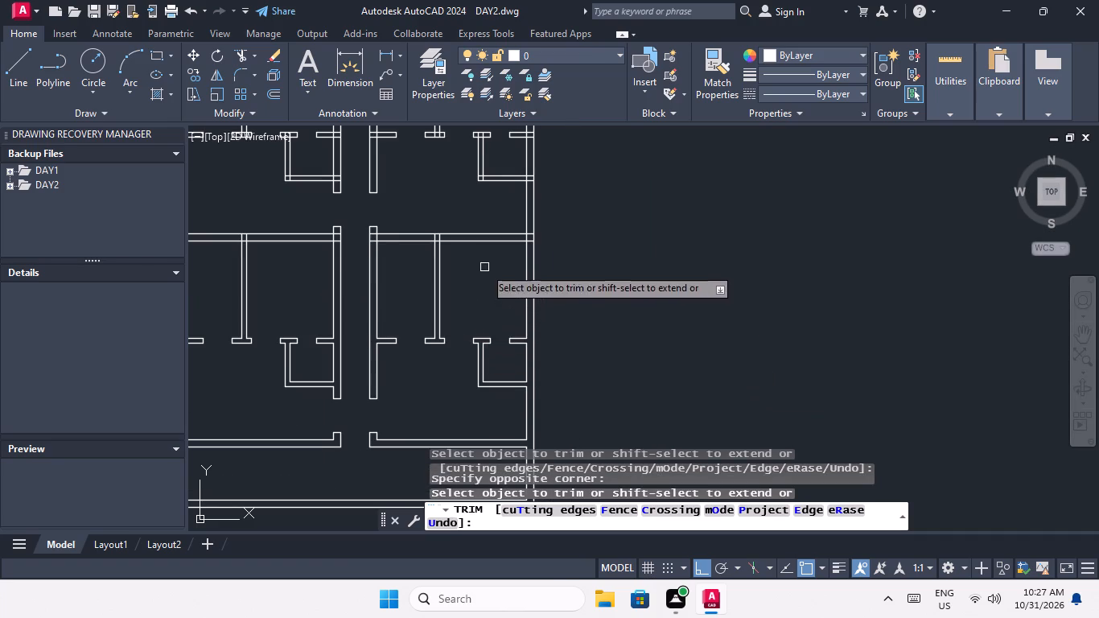
middle_drag(494, 323, 500, 355)
scroll(537, 264, up, 6)
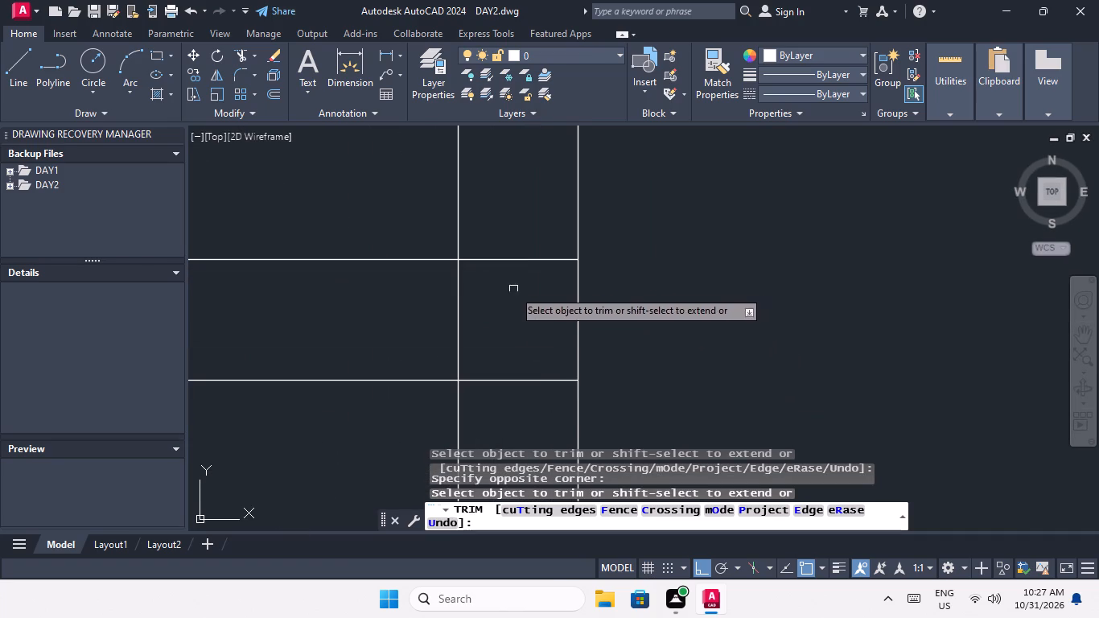
drag(546, 397, 537, 378)
drag(517, 237, 515, 262)
drag(504, 284, 455, 320)
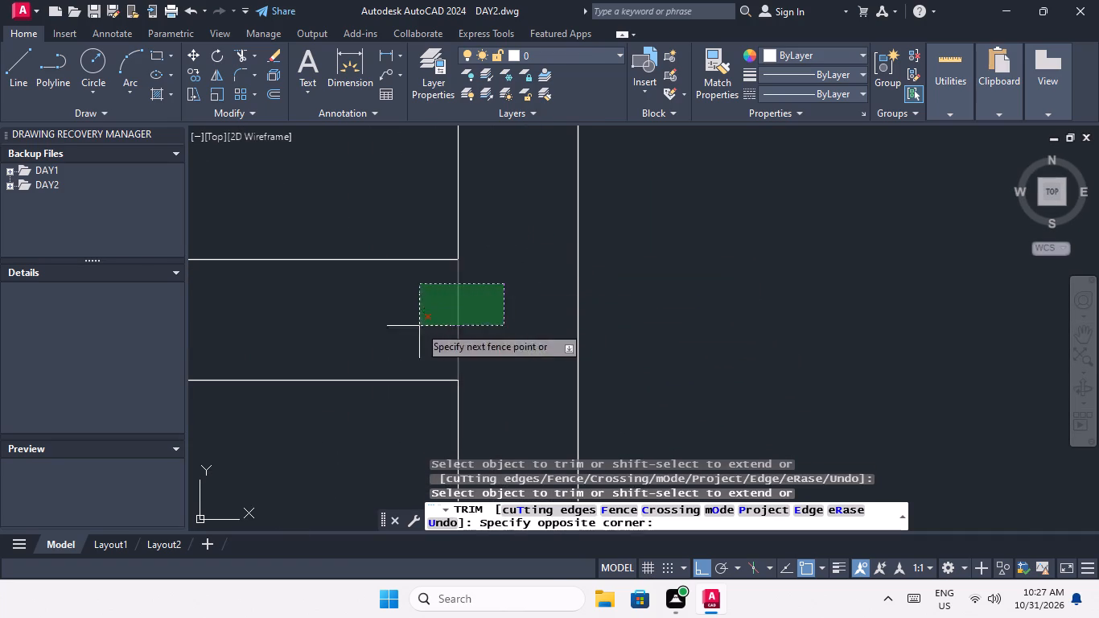
click(419, 326)
Trim the overlapping lines where the vertical partition meets the top wall of the bottom-row right room.
scroll(465, 284, down, 4)
middle_drag(407, 345, 604, 344)
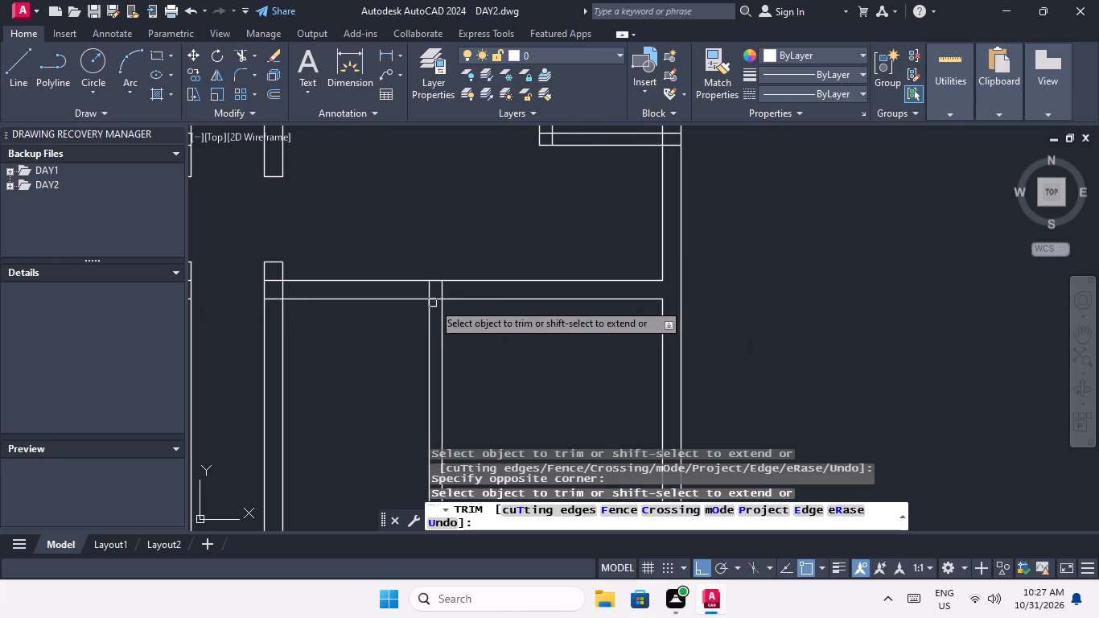
scroll(430, 295, up, 4)
drag(519, 248, 501, 262)
drag(368, 256, 384, 265)
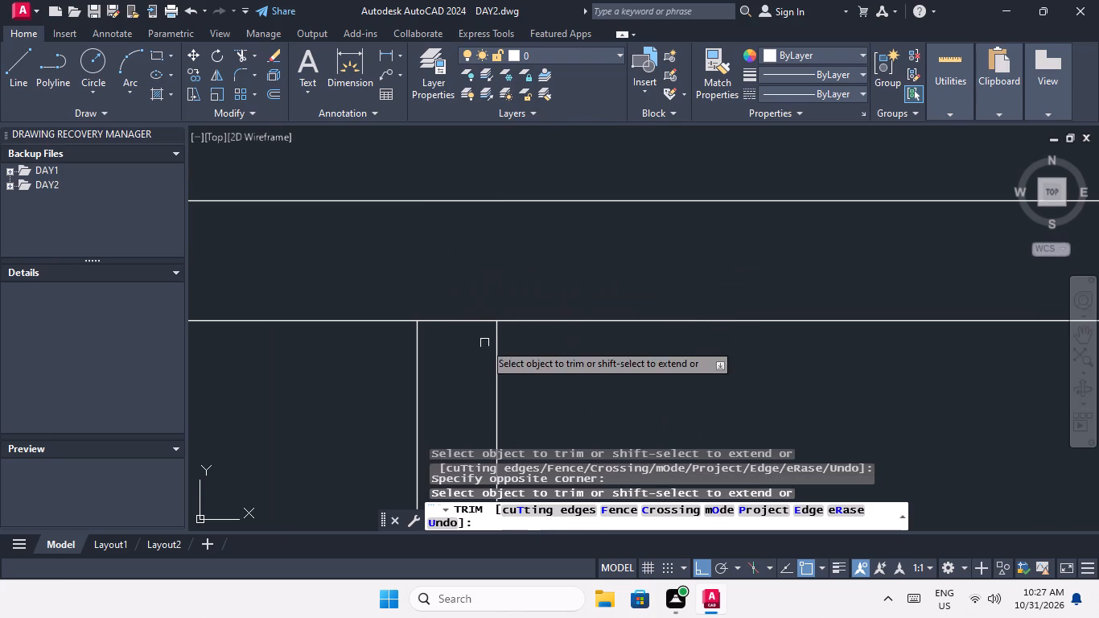
drag(467, 343, 459, 315)
click(447, 272)
Trim the crossing lines where the bottom-row right room's top wall meets the corridor's right wall.
scroll(446, 271, down, 4)
middle_drag(367, 314, 504, 344)
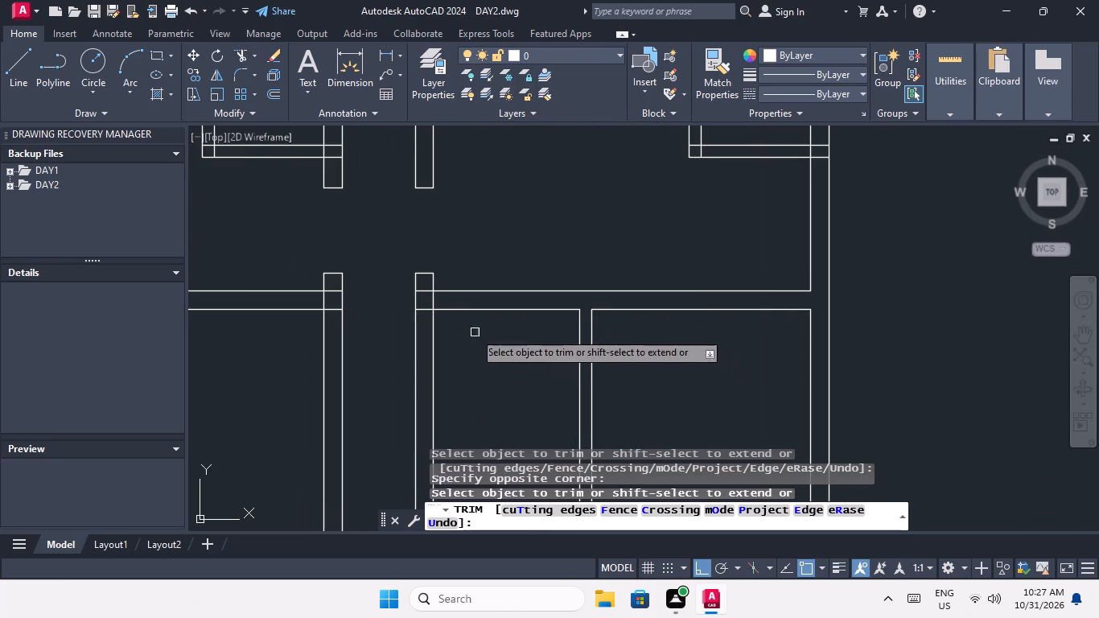
scroll(429, 289, up, 3)
drag(402, 385, 400, 367)
click(376, 257)
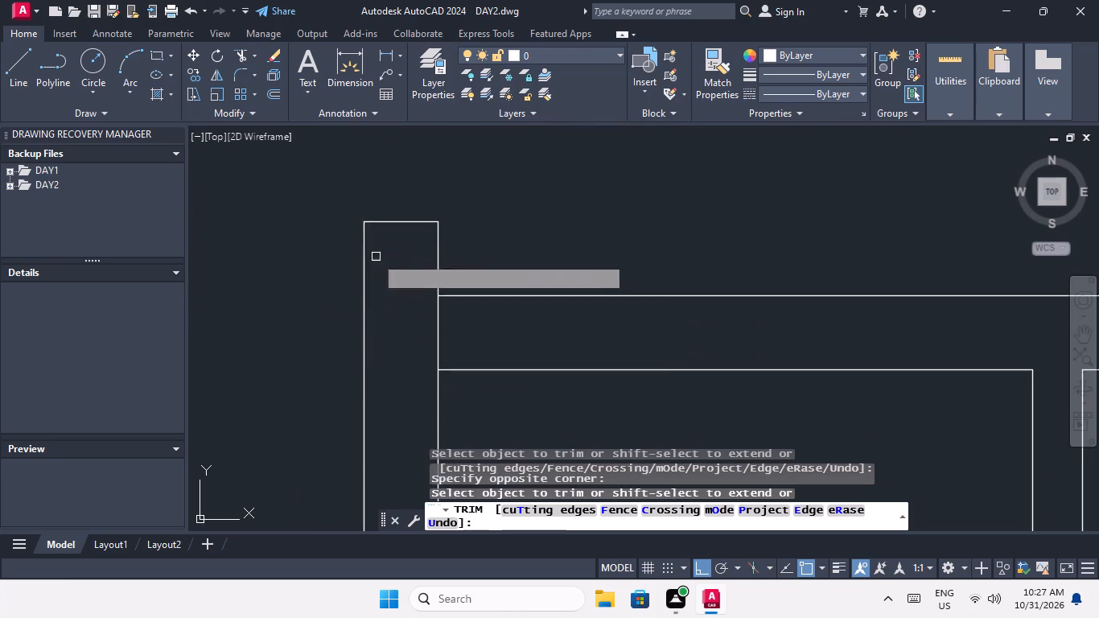
drag(464, 319, 424, 325)
click(416, 328)
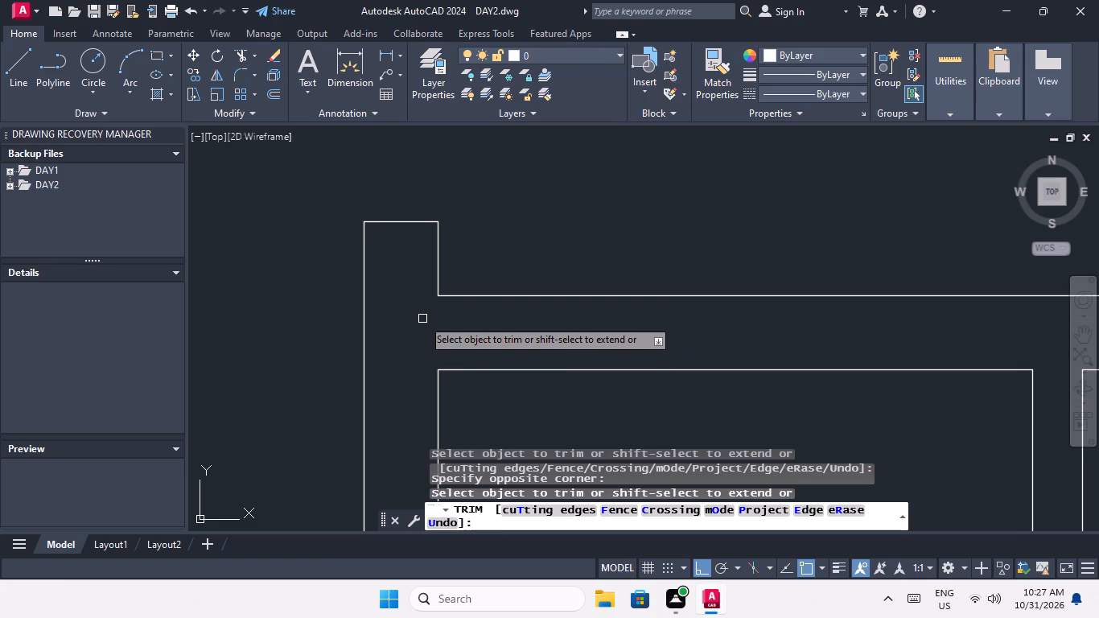
Trim the crossing lines where the bottom-row left room's top wall meets the corridor's left wall.
scroll(420, 315, down, 3)
scroll(316, 316, up, 3)
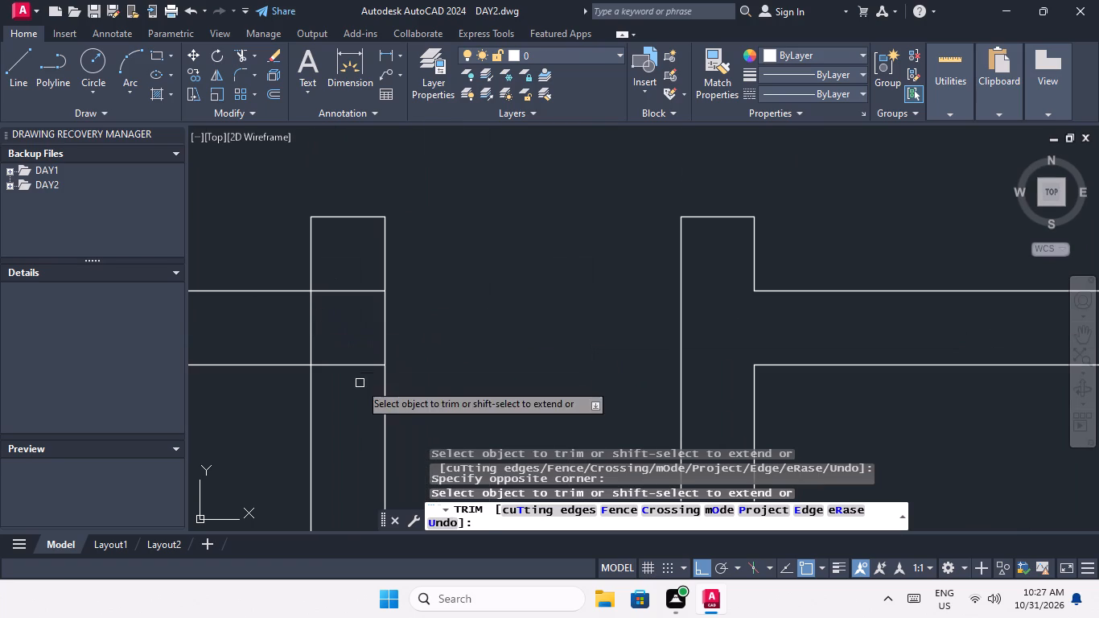
click(357, 378)
drag(348, 272, 344, 290)
drag(332, 314, 319, 328)
click(293, 334)
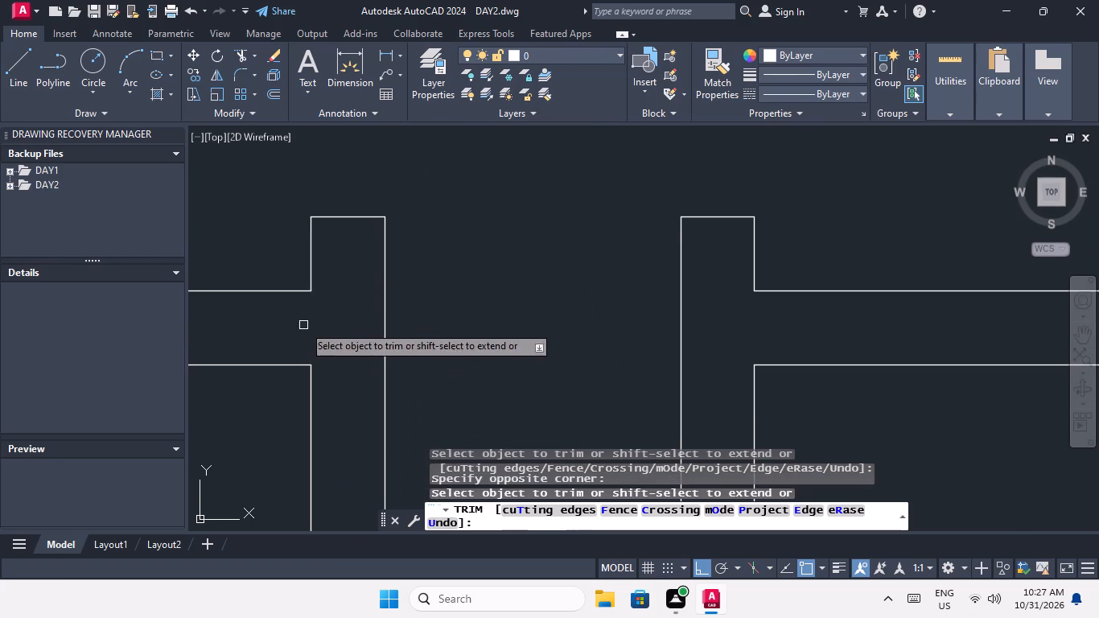
Trim the overlapping lines where the vertical partition meets the top wall of the bottom-row left room.
scroll(313, 312, down, 3)
middle_drag(352, 308, 393, 314)
middle_drag(422, 314, 430, 314)
scroll(435, 301, down, 2)
scroll(315, 311, up, 3)
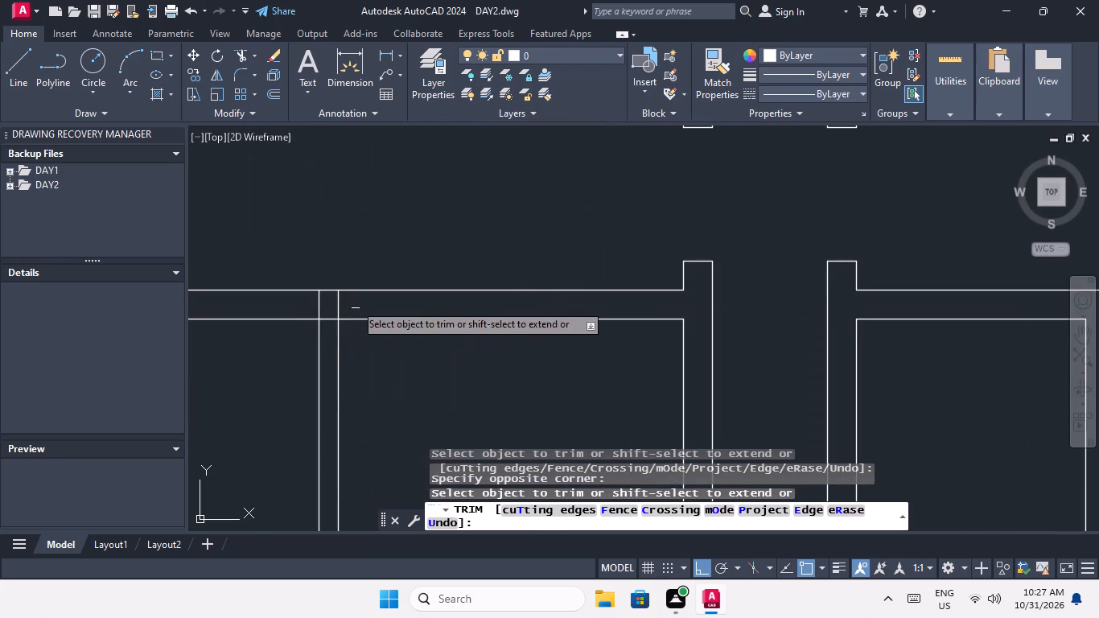
drag(356, 299, 343, 301)
click(307, 304)
scroll(329, 323, up, 4)
click(329, 328)
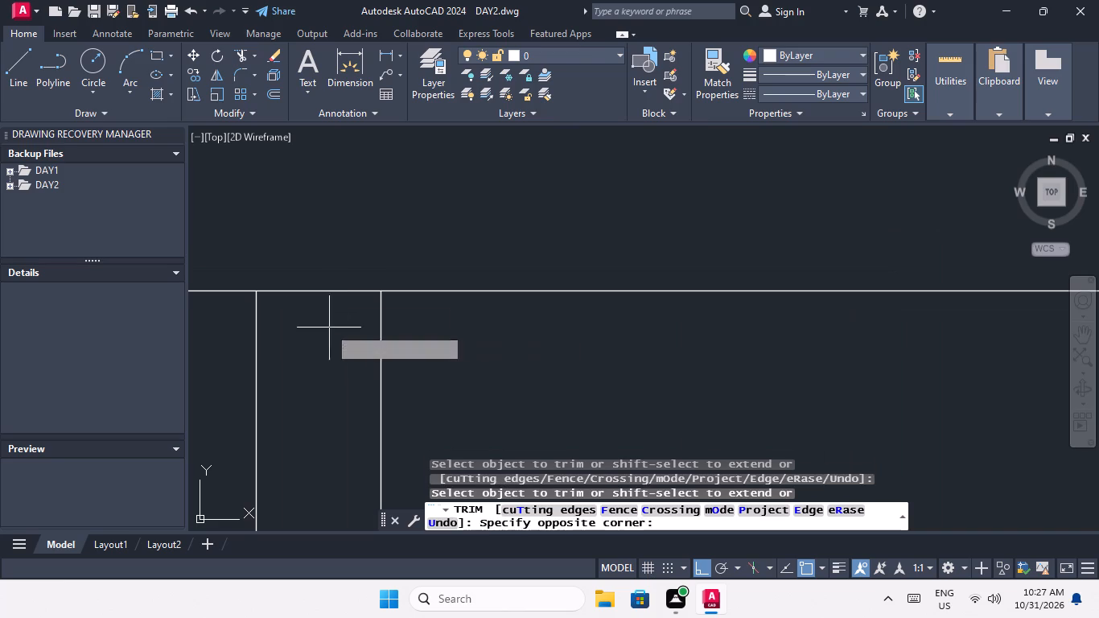
click(317, 279)
Trim the crossing lines where the bottom-row left room's top wall meets the building's outer left wall.
scroll(319, 276, down, 4)
scroll(409, 331, down, 3)
middle_drag(410, 329, 488, 328)
middle_click(488, 328)
scroll(405, 309, up, 6)
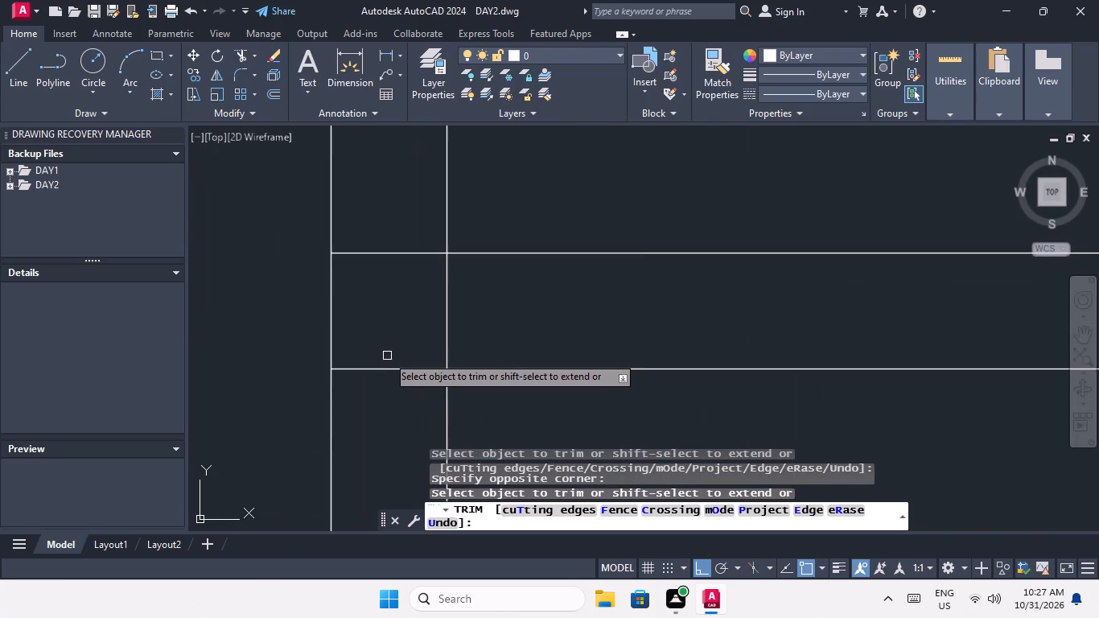
drag(393, 388, 390, 375)
drag(364, 236, 373, 266)
drag(474, 297, 418, 321)
click(409, 323)
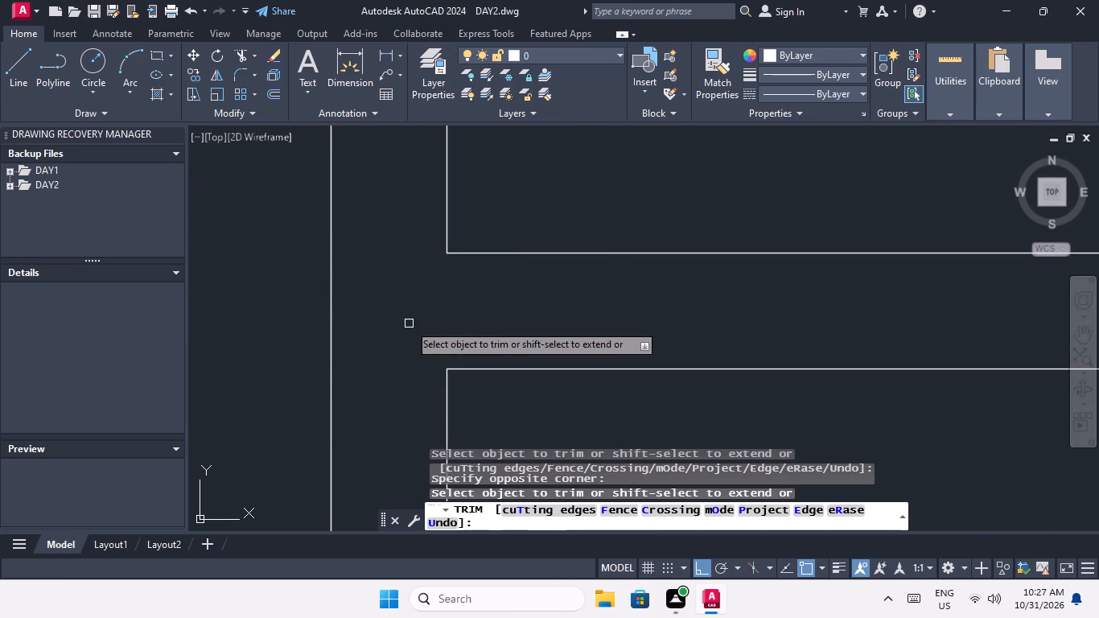
In the next room row up, trim the crossing lines where the left small room's bottom wall meets the corridor's left wall.
scroll(414, 280, down, 3)
scroll(493, 330, down, 3)
middle_drag(512, 278, 495, 298)
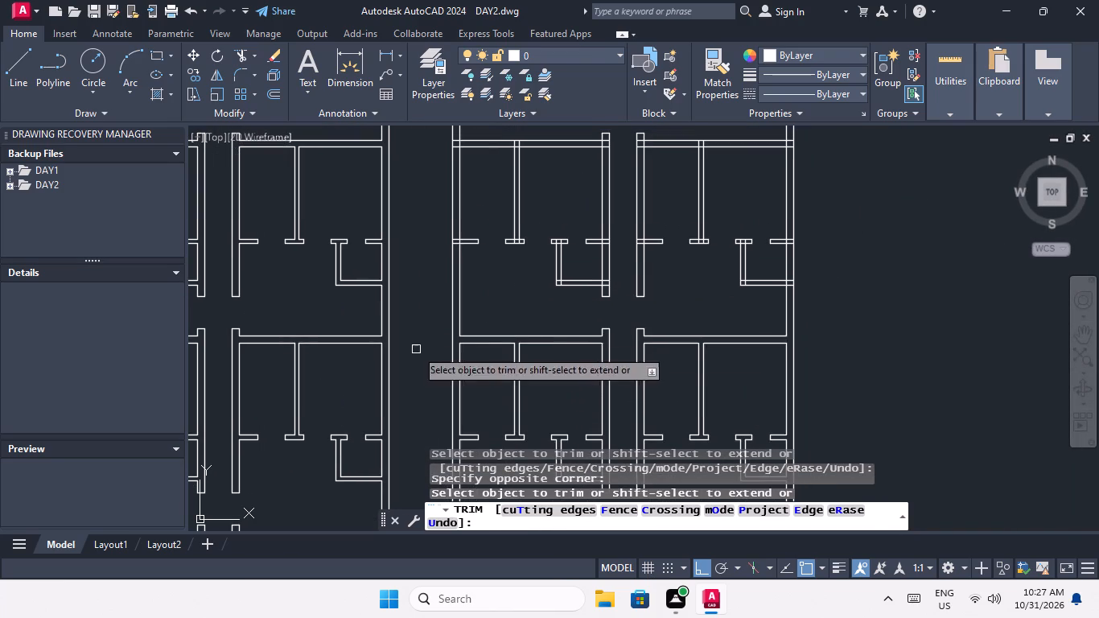
scroll(615, 299, up, 5)
middle_drag(528, 225, 511, 368)
scroll(485, 324, up, 2)
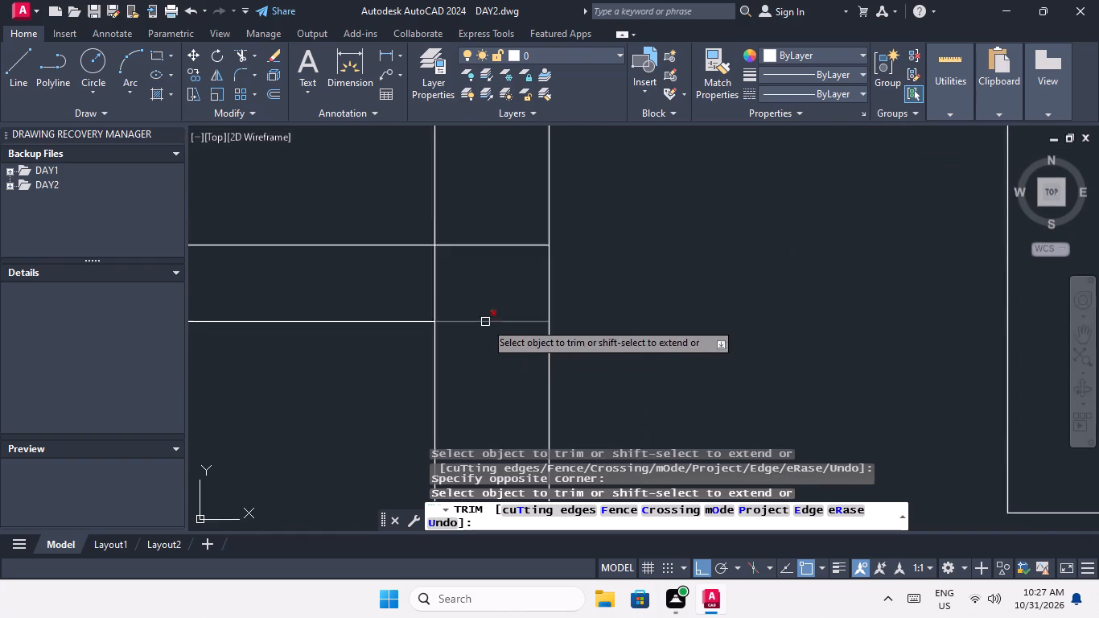
scroll(485, 321, up, 1)
middle_drag(505, 369, 509, 437)
scroll(517, 378, down, 2)
drag(522, 410, 512, 376)
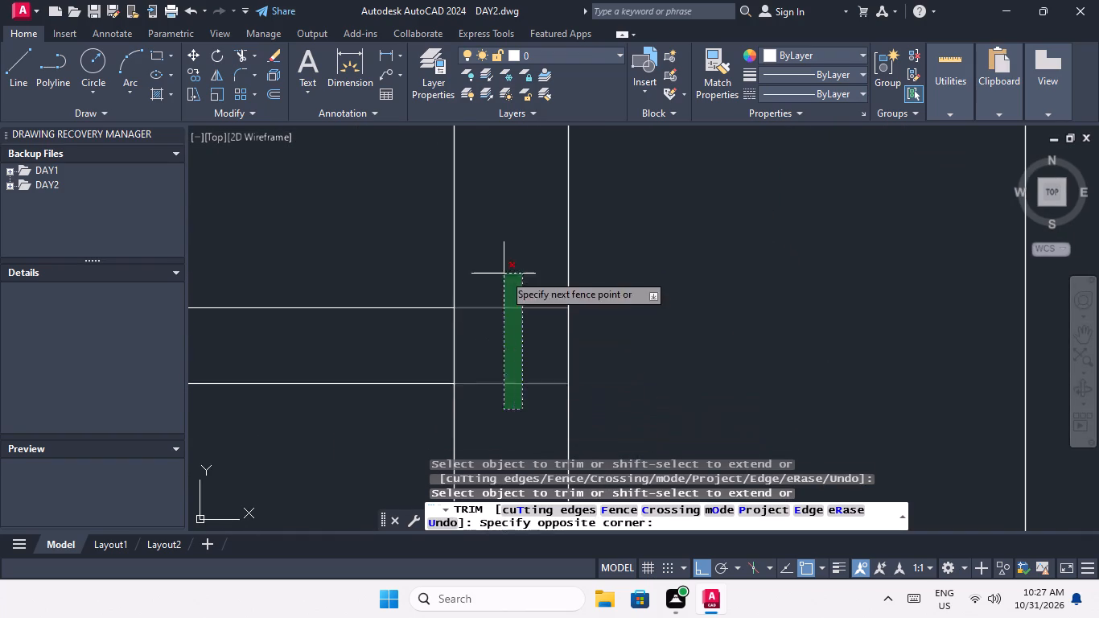
drag(504, 274, 503, 296)
drag(490, 329, 444, 347)
click(427, 349)
Trim the overlapping lines at the bottom-left corner of the same small room on the corridor's left side.
scroll(434, 339, down, 5)
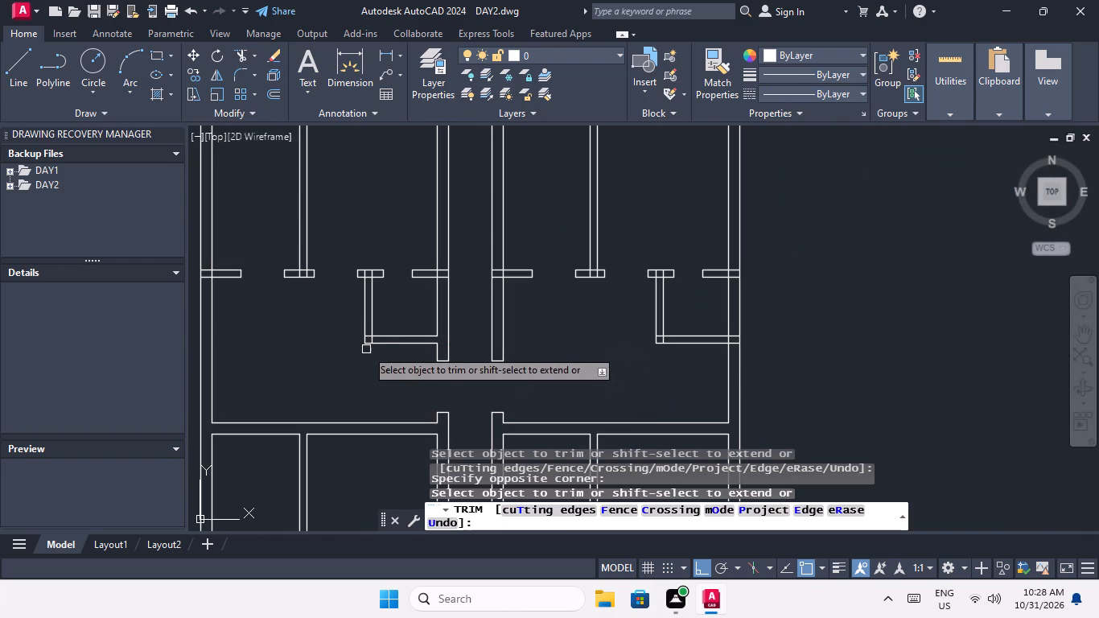
scroll(371, 331, up, 4)
middle_drag(364, 396, 434, 375)
scroll(424, 375, up, 2)
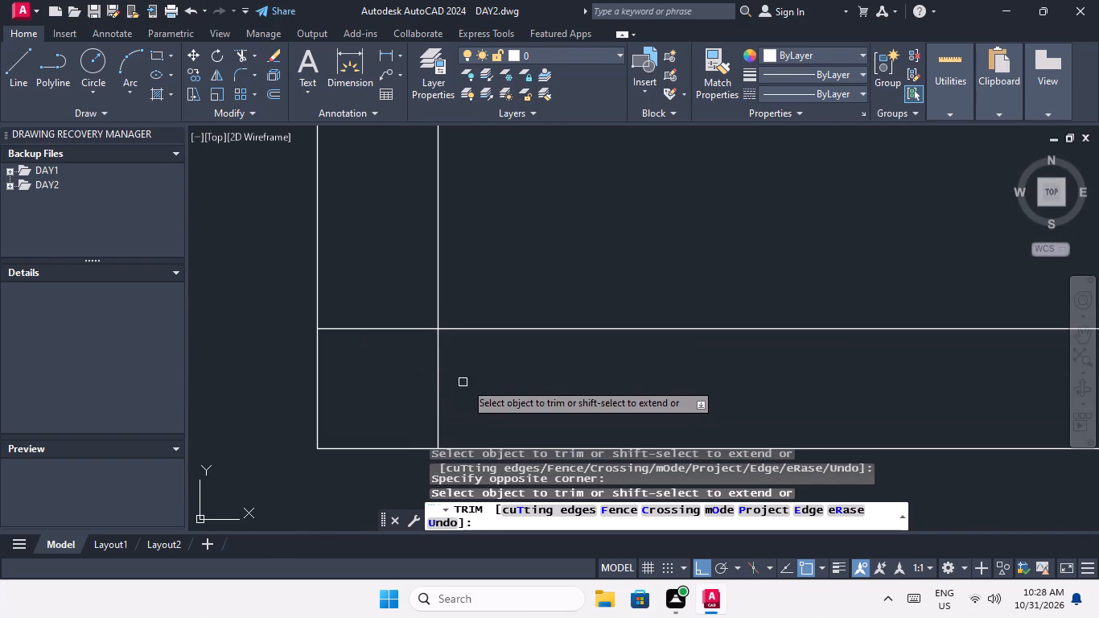
drag(473, 370, 405, 412)
click(399, 413)
drag(389, 404, 381, 367)
click(368, 297)
Trim the overlapping lines where the small room's left wall meets the short wall piece above it.
scroll(368, 297, down, 4)
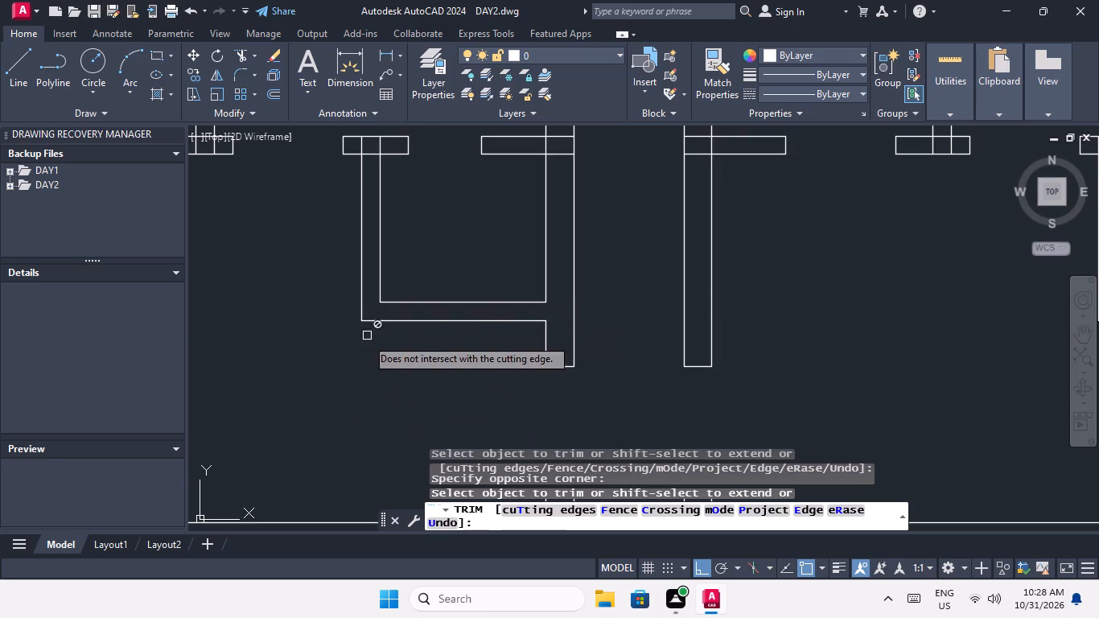
scroll(363, 348, down, 4)
scroll(365, 314, up, 4)
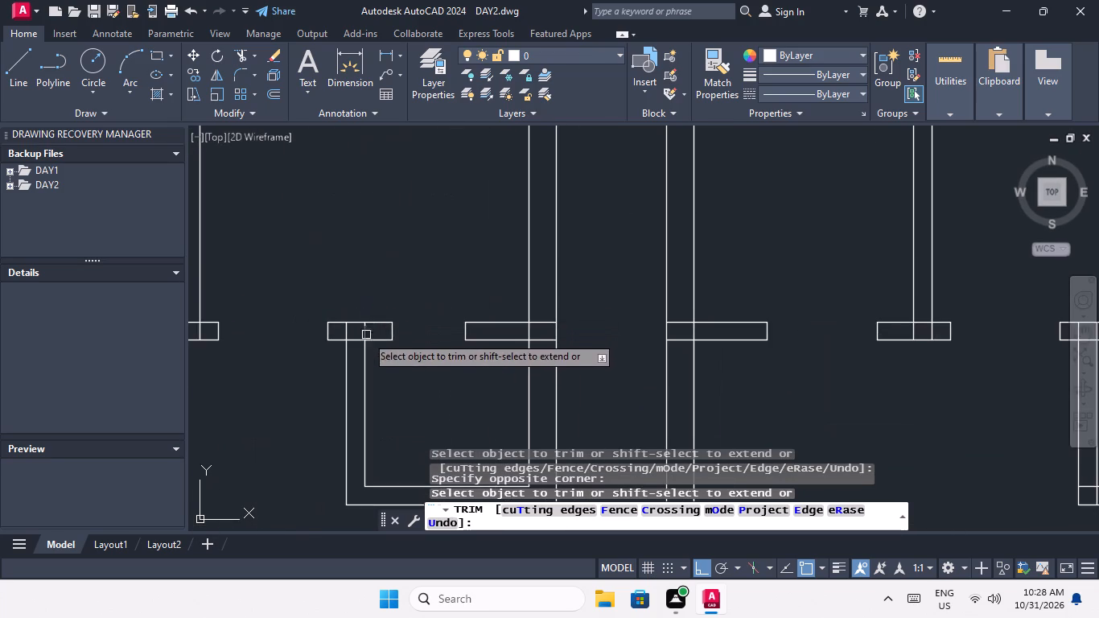
scroll(357, 339, up, 3)
drag(392, 307, 349, 319)
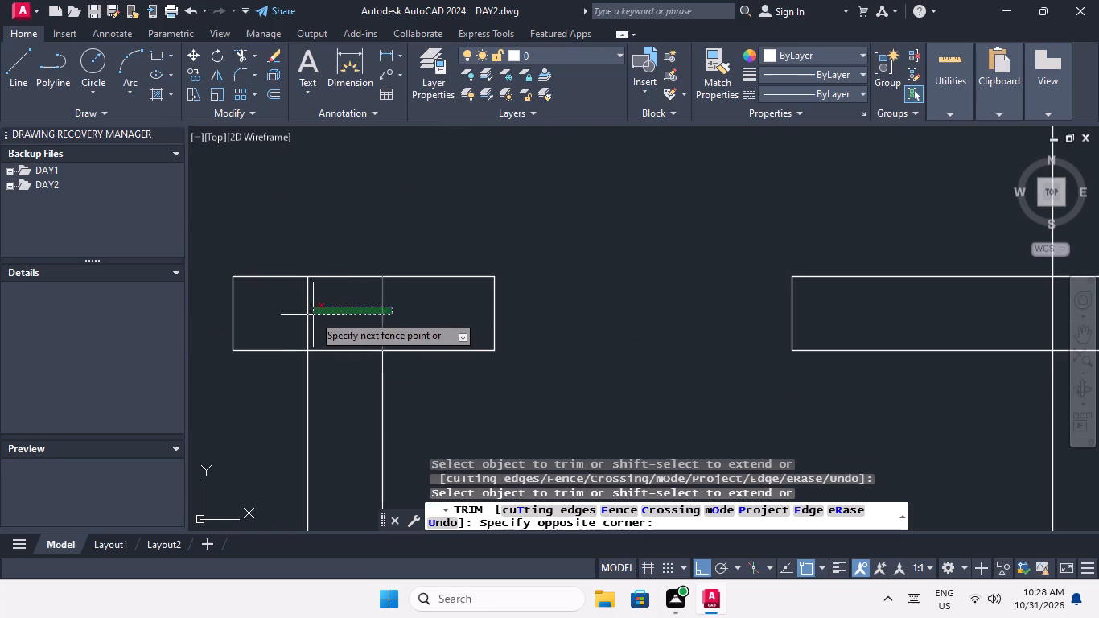
click(303, 315)
drag(350, 375, 346, 364)
click(335, 325)
Trim the overlapping lines where the left room's vertical partition meets the short wall piece at its lower end.
scroll(335, 319, down, 3)
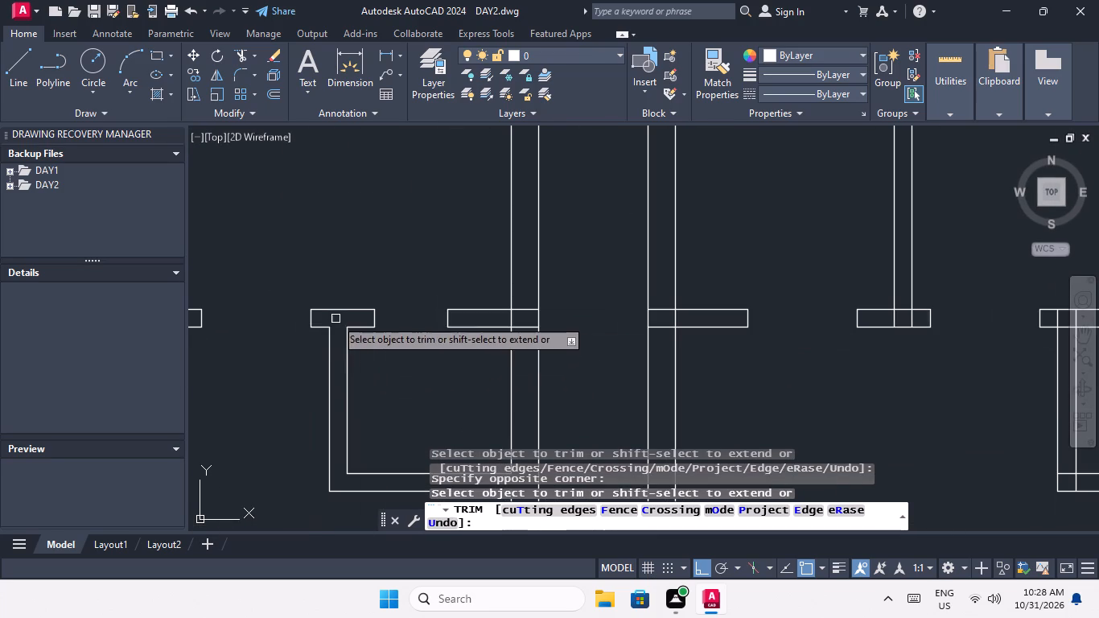
middle_drag(279, 367, 447, 356)
middle_drag(403, 356, 487, 347)
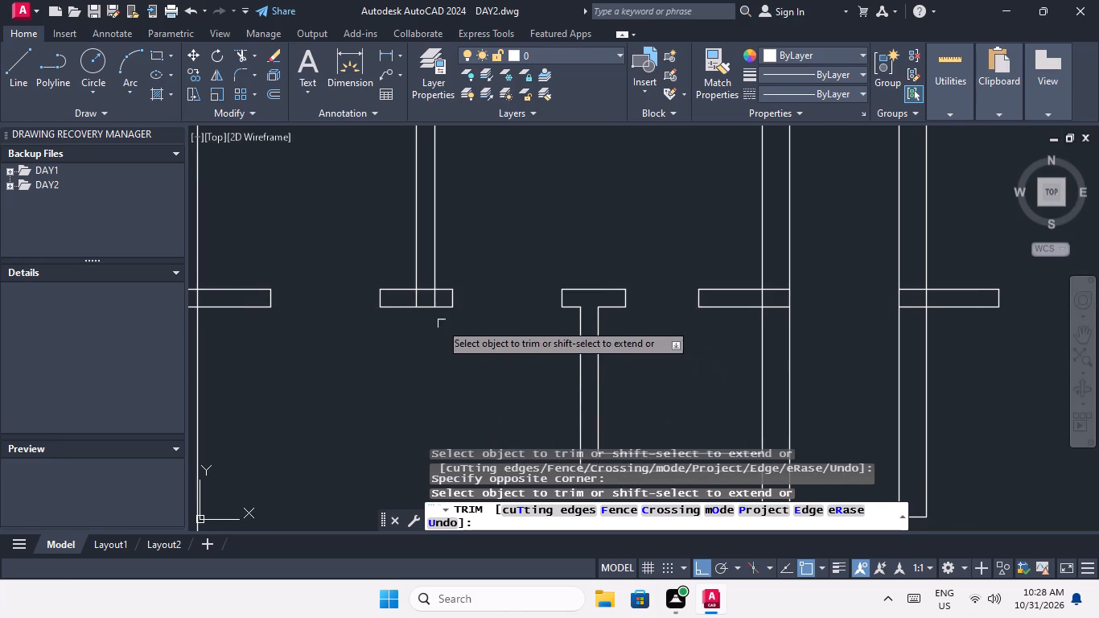
scroll(422, 304, up, 4)
drag(509, 258, 473, 278)
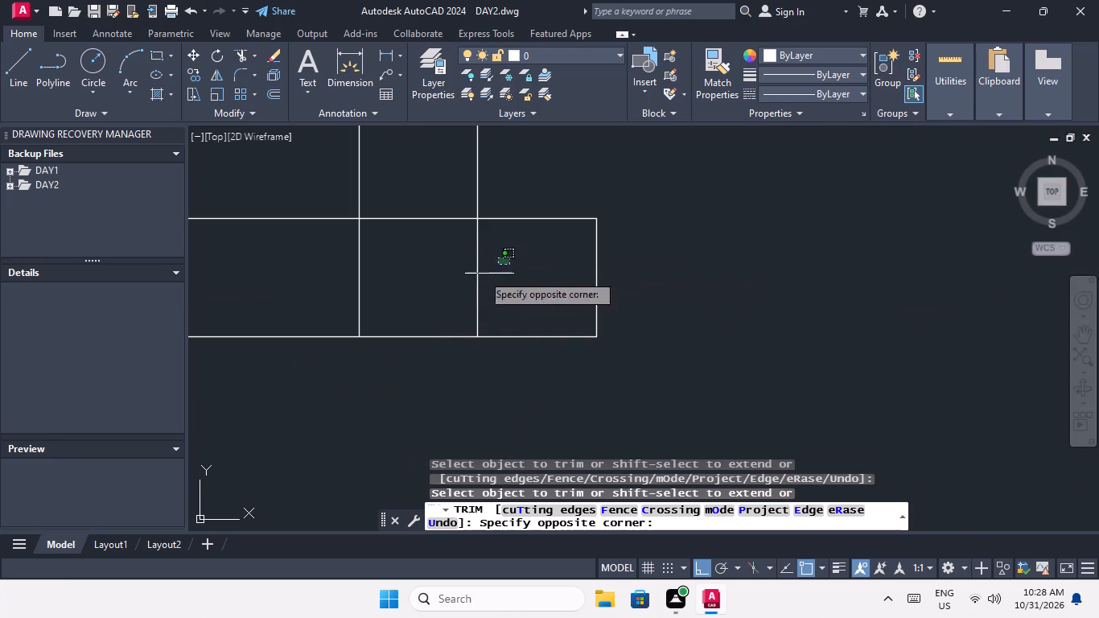
drag(473, 278, 437, 290)
drag(328, 286, 343, 290)
click(436, 268)
click(414, 182)
Trim the crossing lines where the left room's wall stub meets the building's outer left wall.
scroll(429, 212, down, 4)
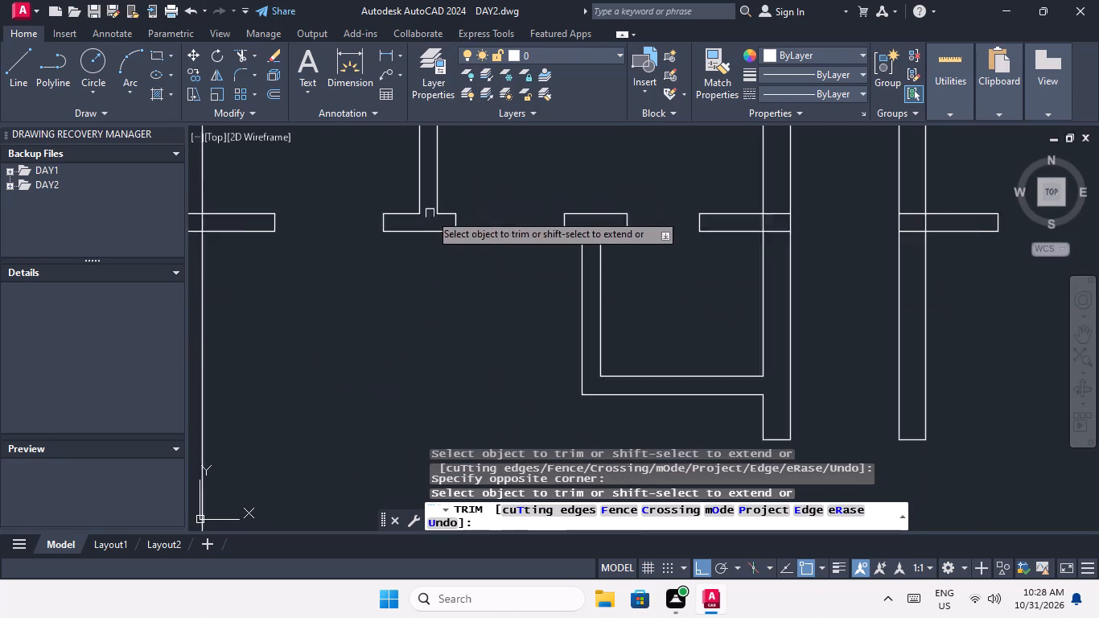
scroll(430, 214, down, 1)
middle_drag(424, 278, 529, 301)
middle_click(531, 301)
scroll(388, 238, up, 5)
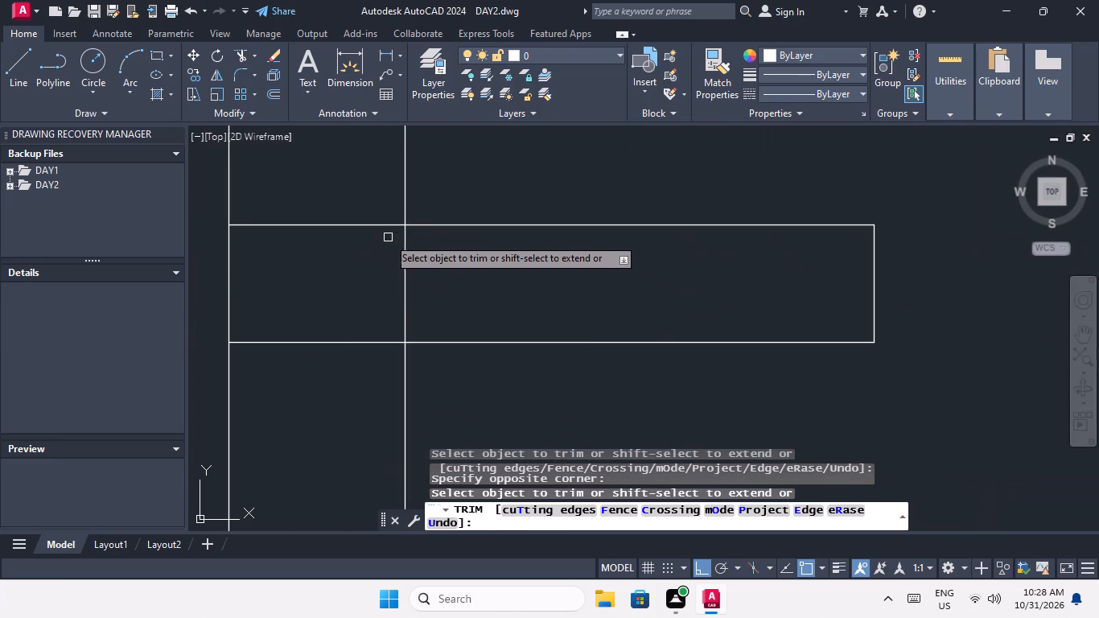
drag(346, 368, 340, 343)
click(294, 213)
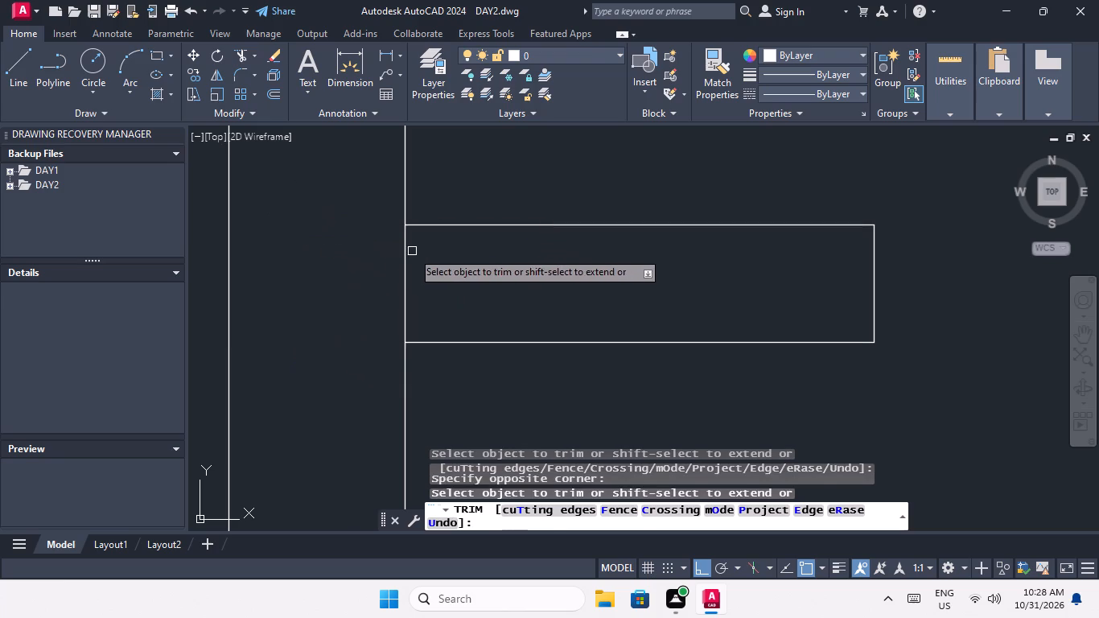
drag(414, 251, 348, 296)
click(344, 296)
Trim the crossing lines where the left room's wall stub above the small room meets the corridor's left wall.
scroll(340, 264, down, 4)
scroll(459, 336, down, 3)
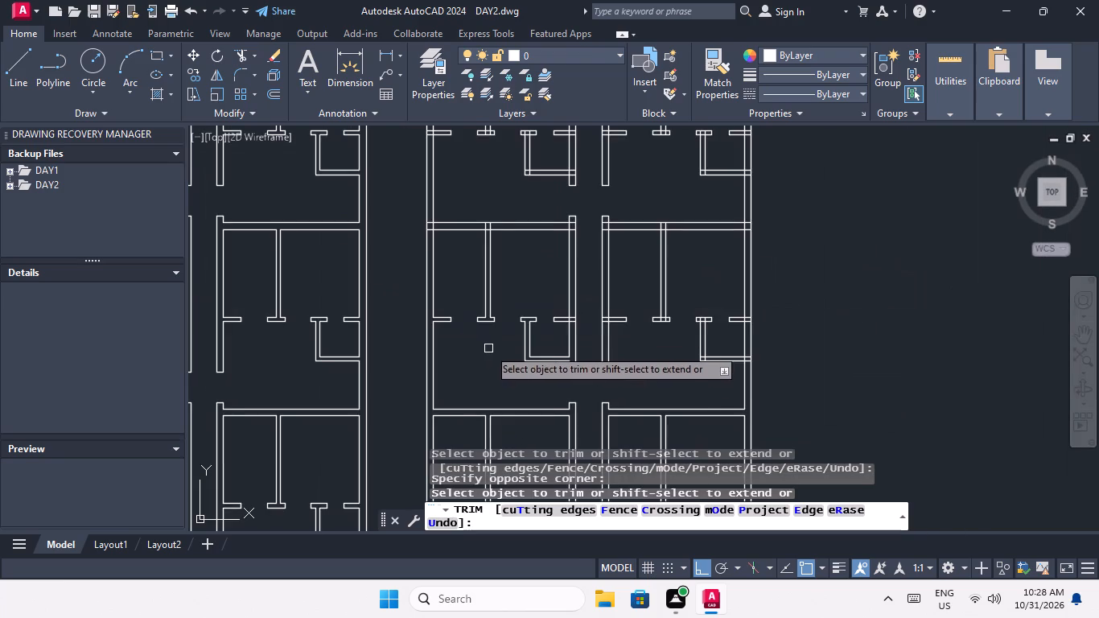
middle_drag(488, 348, 376, 336)
scroll(459, 304, up, 7)
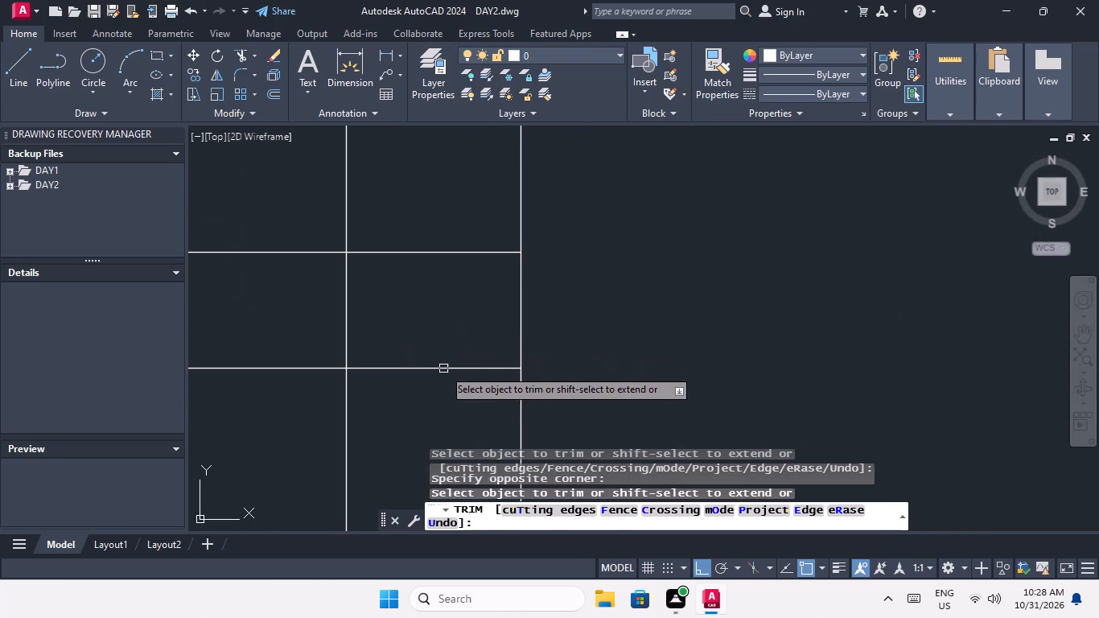
drag(444, 380, 443, 371)
drag(424, 245, 420, 253)
drag(403, 278, 354, 309)
click(315, 309)
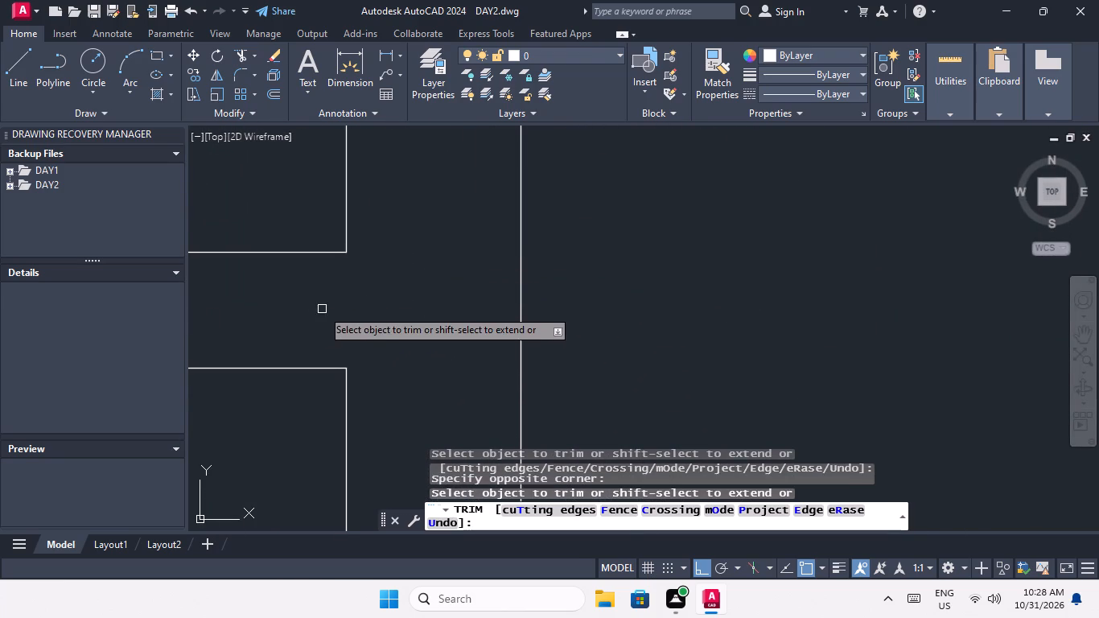
Trim the crossing lines where the right room's wall stub meets the corridor's right wall in the same row.
scroll(327, 305, down, 3)
scroll(424, 299, down, 2)
scroll(483, 301, up, 3)
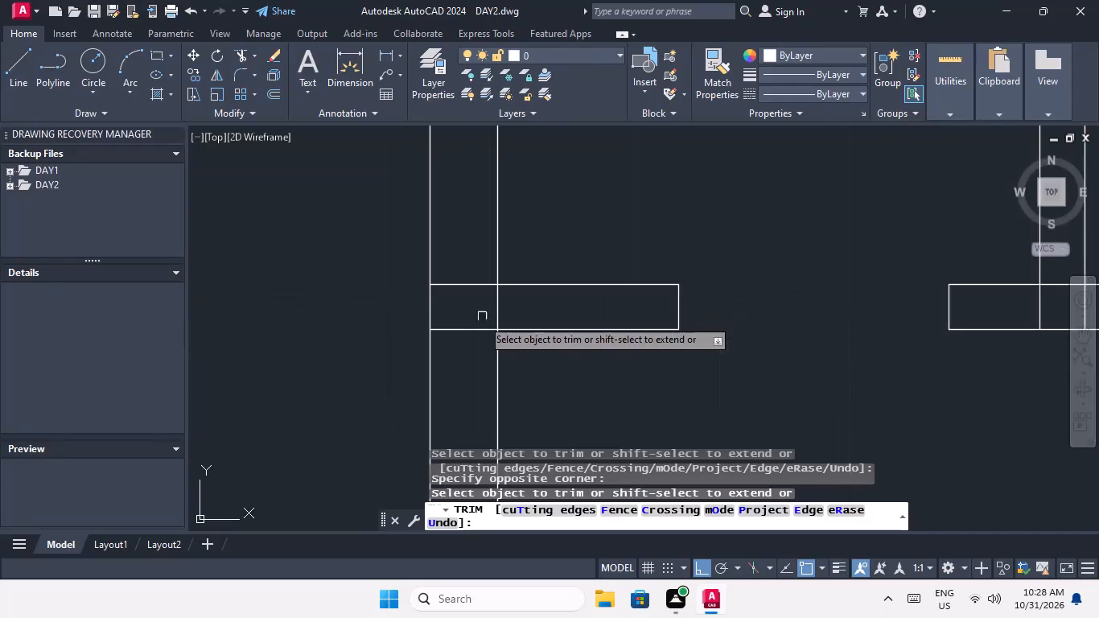
scroll(473, 329, up, 3)
scroll(462, 341, down, 2)
drag(453, 356, 451, 348)
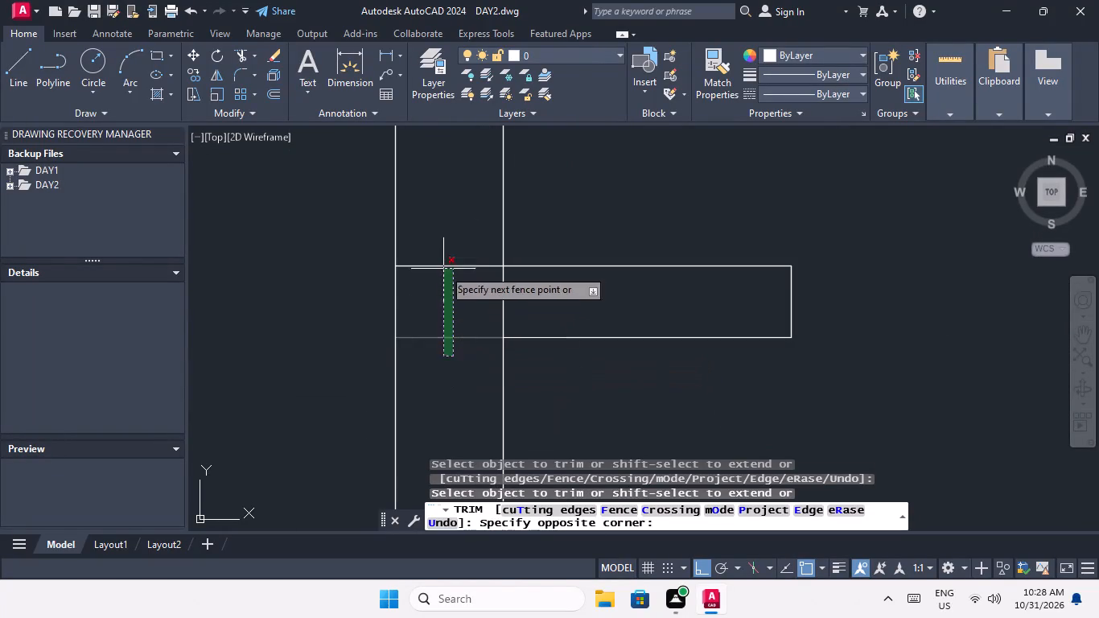
click(440, 252)
drag(543, 291, 537, 305)
click(474, 311)
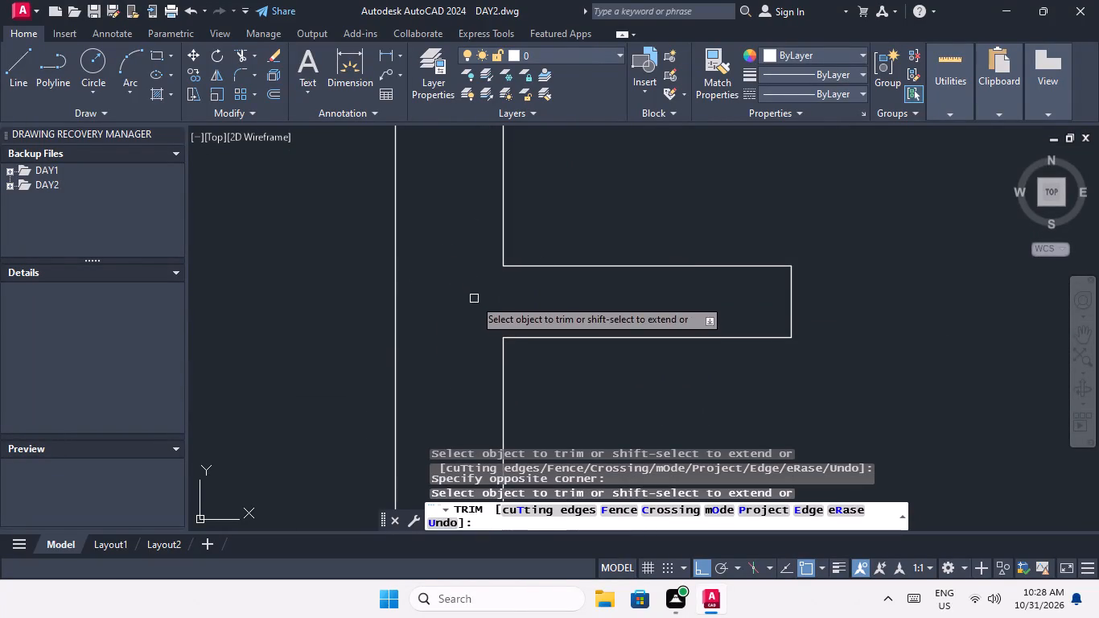
Trim the overlapping lines where the right room's vertical partition meets the short wall piece at its lower end.
scroll(474, 295, down, 3)
scroll(580, 332, down, 2)
middle_drag(565, 330, 413, 307)
scroll(475, 287, up, 4)
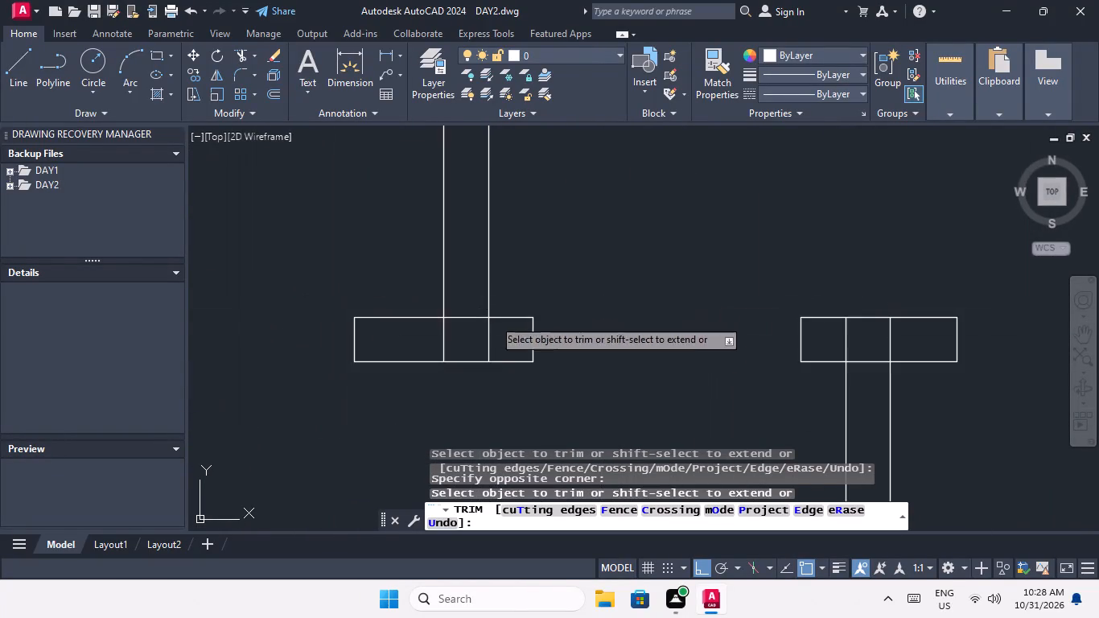
scroll(484, 337, up, 2)
drag(509, 321, 390, 360)
click(361, 363)
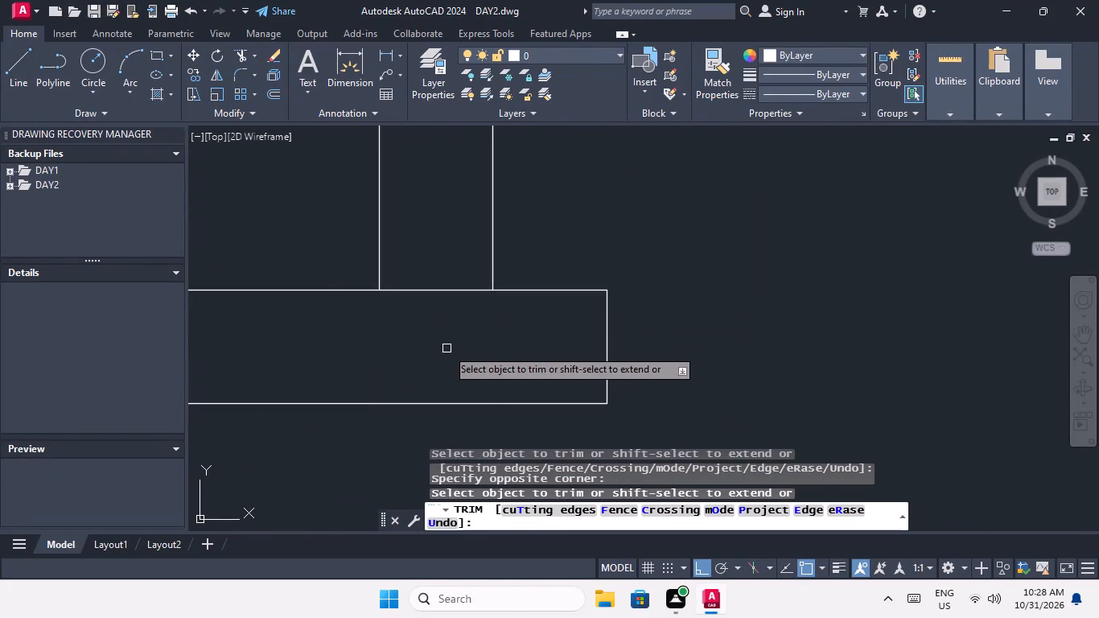
click(447, 348)
click(432, 262)
Trim the overlapping lines at the bottom-left corner of the small room on the building's right side.
scroll(431, 262, down, 4)
middle_drag(462, 324, 389, 288)
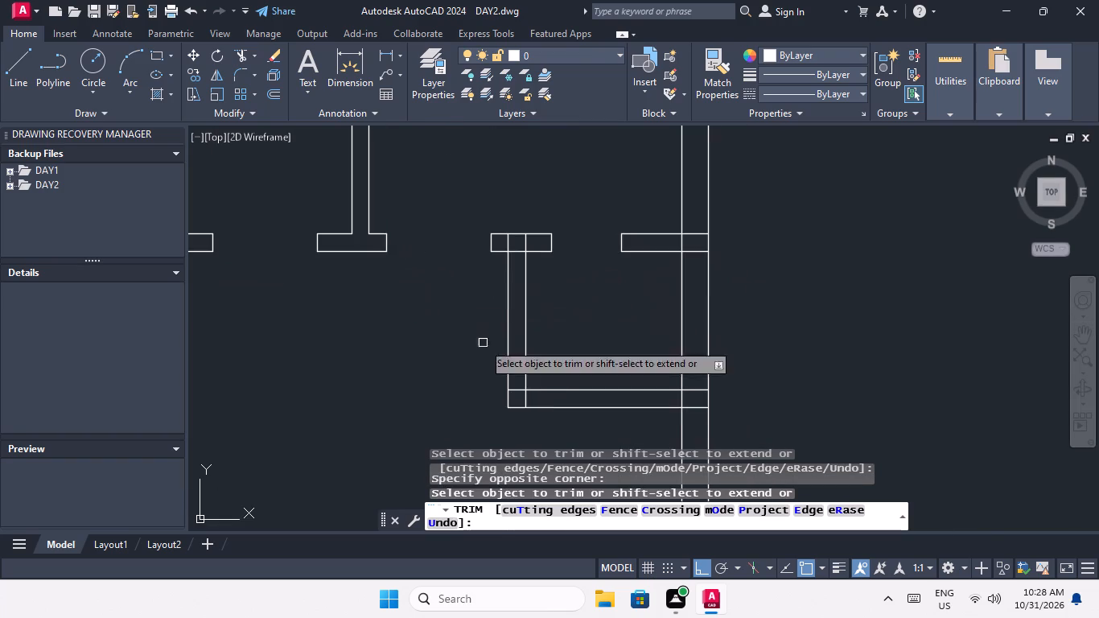
scroll(510, 408, up, 3)
middle_drag(531, 362, 462, 242)
scroll(475, 246, up, 2)
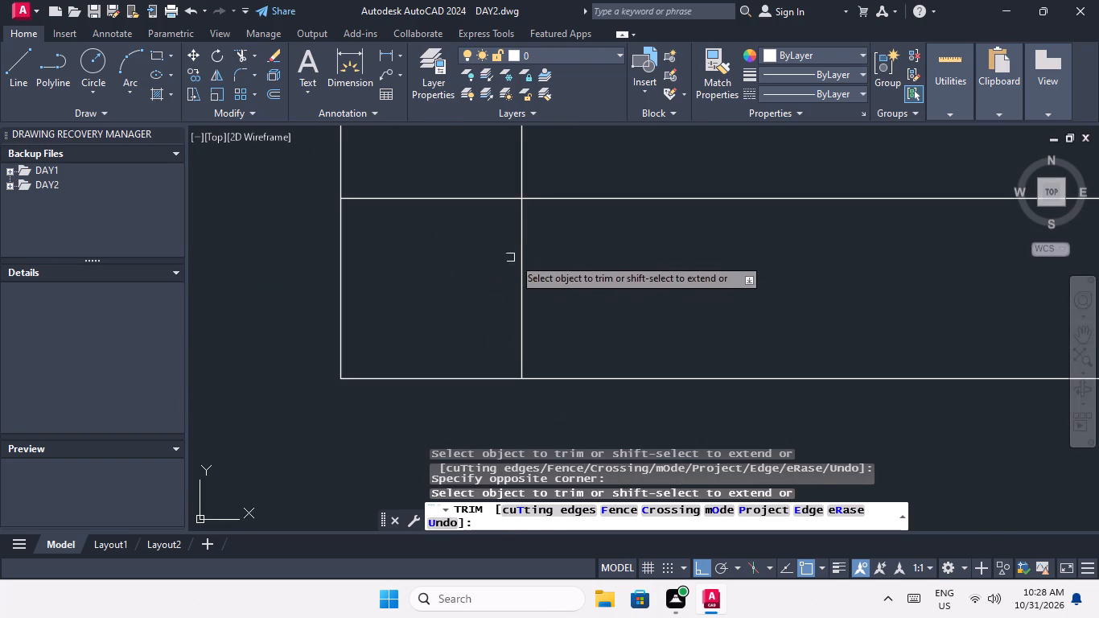
drag(530, 247, 496, 275)
click(476, 282)
drag(475, 283, 433, 220)
click(405, 167)
click(414, 229)
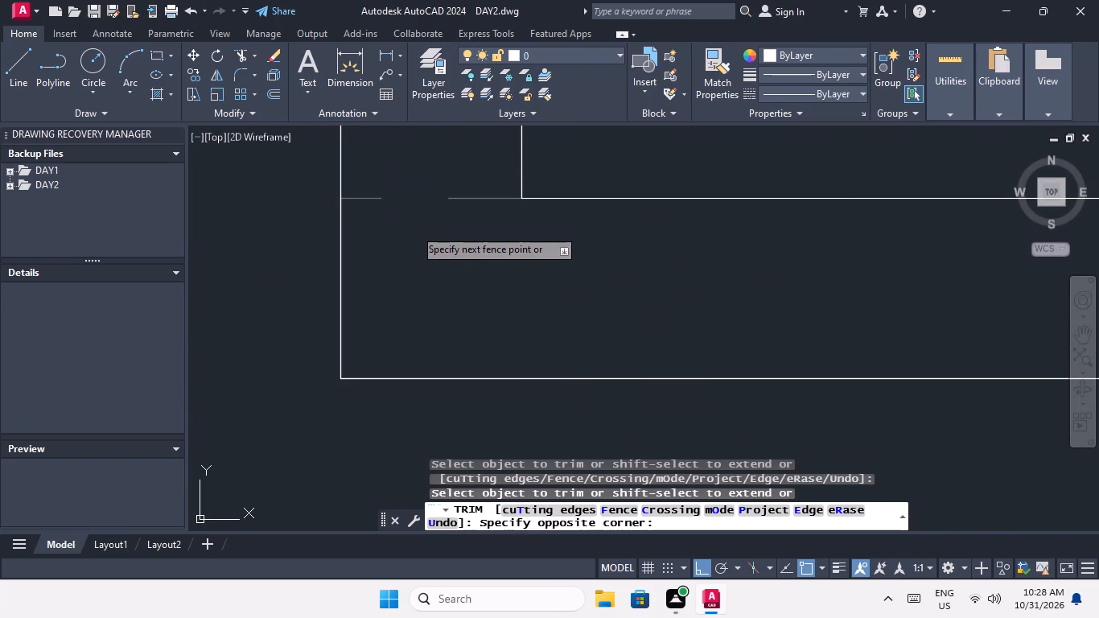
Trim the crossing lines where the right small room's bottom wall meets the building's outer right wall.
scroll(416, 219, down, 4)
middle_drag(549, 287, 312, 291)
scroll(456, 227, up, 3)
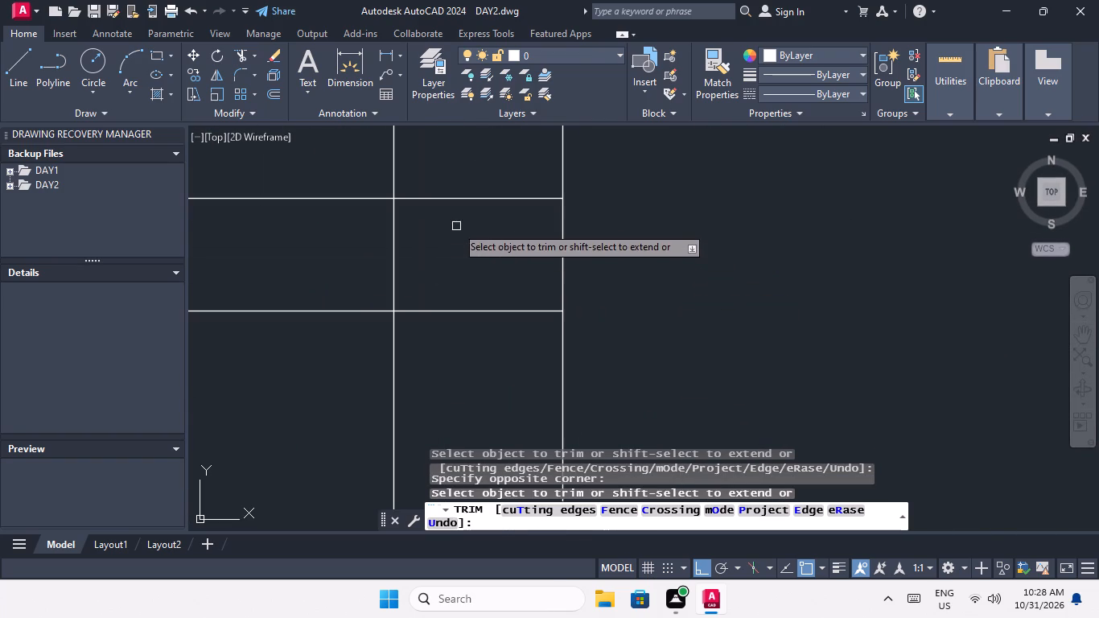
drag(490, 345, 489, 324)
drag(454, 177, 451, 192)
drag(439, 225, 378, 264)
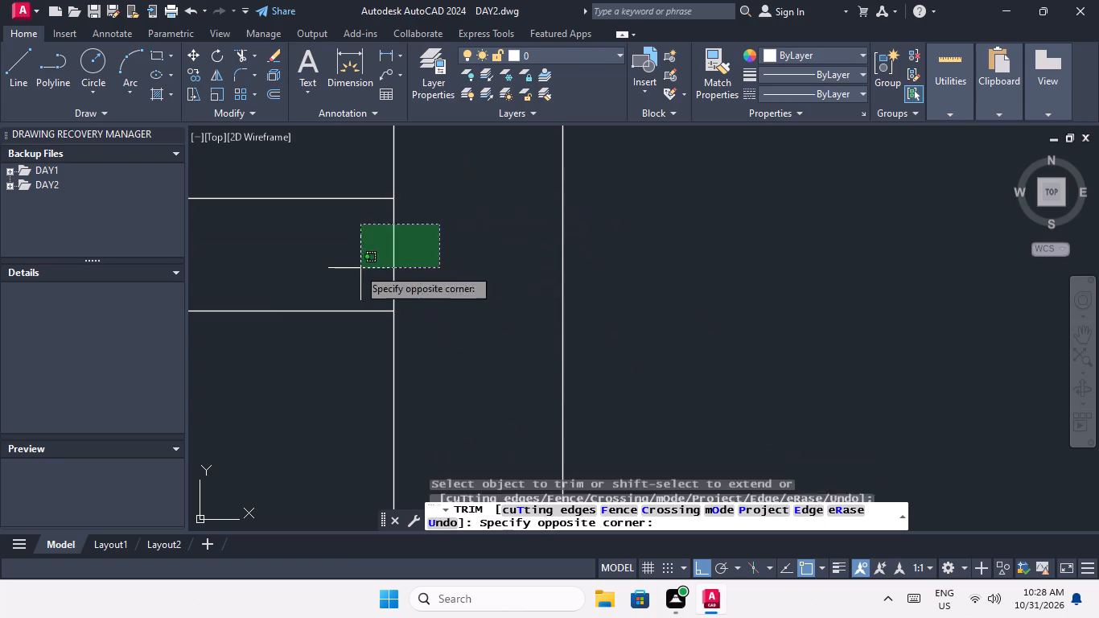
click(349, 269)
Trim the overlapping lines where the right small room's left wall meets the short wall piece above it.
scroll(365, 249, down, 4)
middle_drag(327, 319, 425, 359)
scroll(415, 336, down, 3)
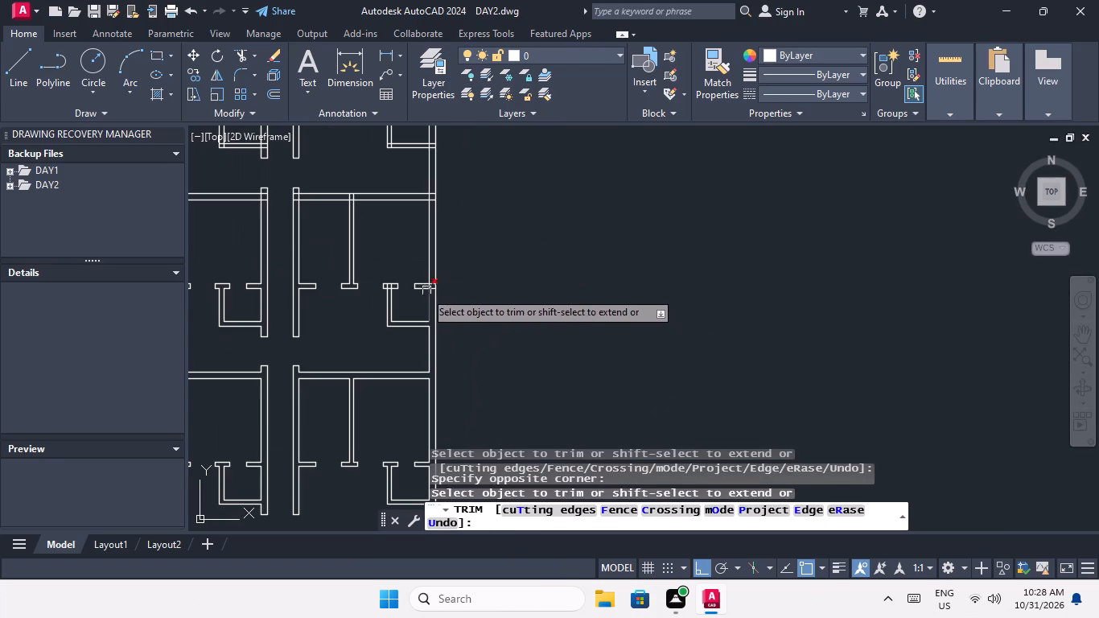
scroll(393, 286, up, 7)
drag(426, 270, 356, 276)
drag(250, 276, 264, 282)
drag(382, 360, 368, 325)
click(357, 282)
Trim the crossing lines where the wall stub above the right small room meets the building's outer right wall.
scroll(357, 282, down, 3)
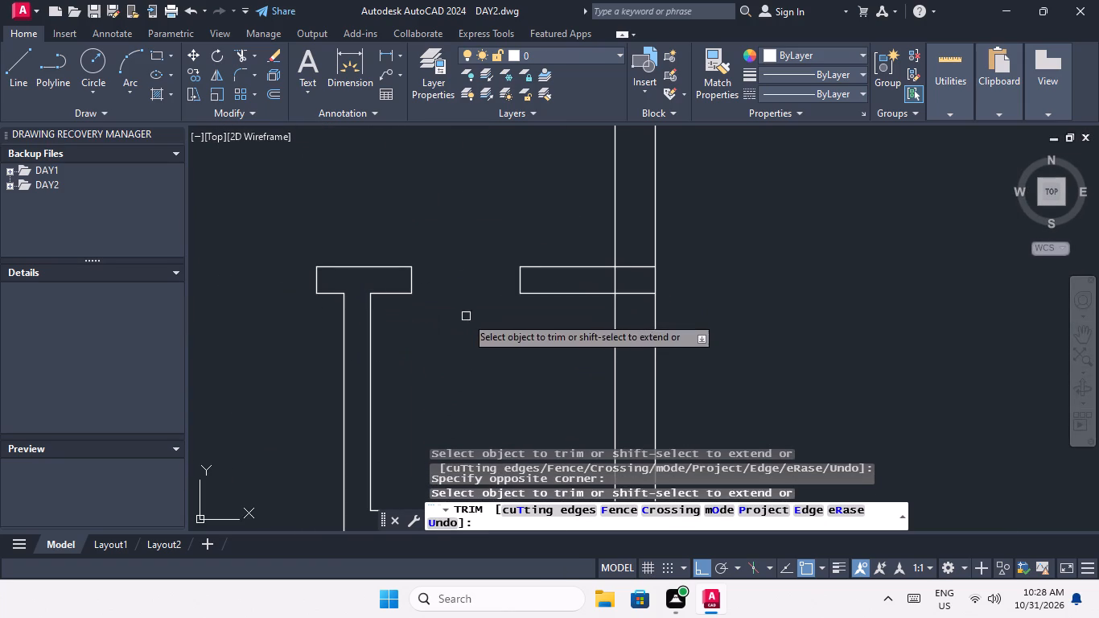
middle_drag(463, 315, 311, 287)
scroll(467, 255, up, 2)
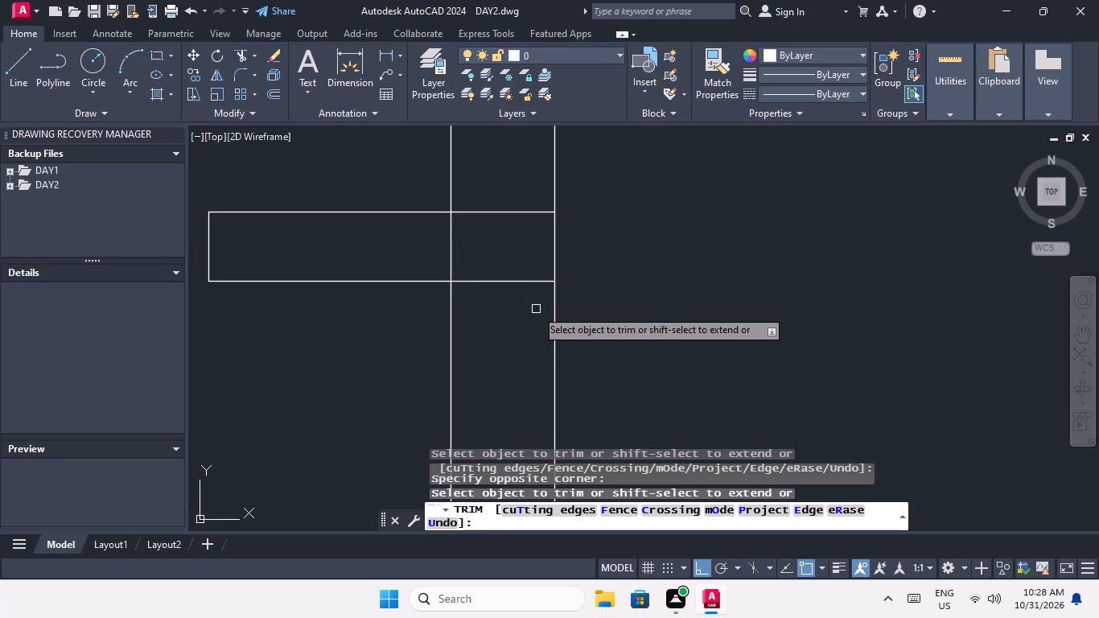
drag(525, 304, 521, 288)
drag(492, 155, 490, 163)
drag(478, 220, 469, 245)
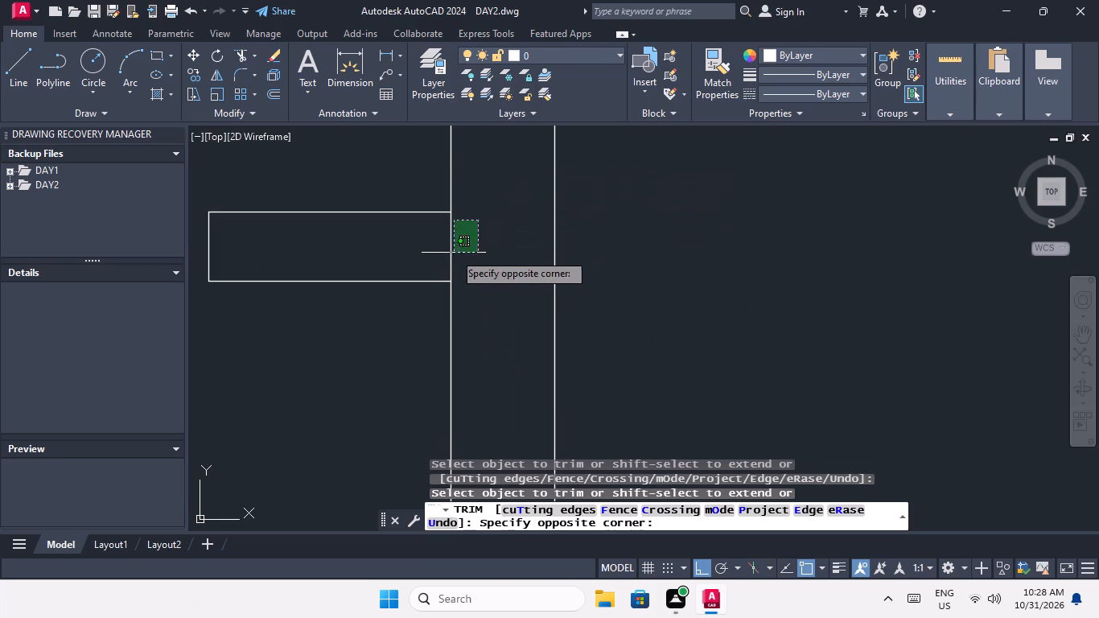
click(426, 258)
Trim the crossing lines where this row's right room top wall meets the building's outer right wall.
scroll(437, 244, down, 3)
middle_drag(554, 265, 554, 301)
scroll(549, 232, down, 2)
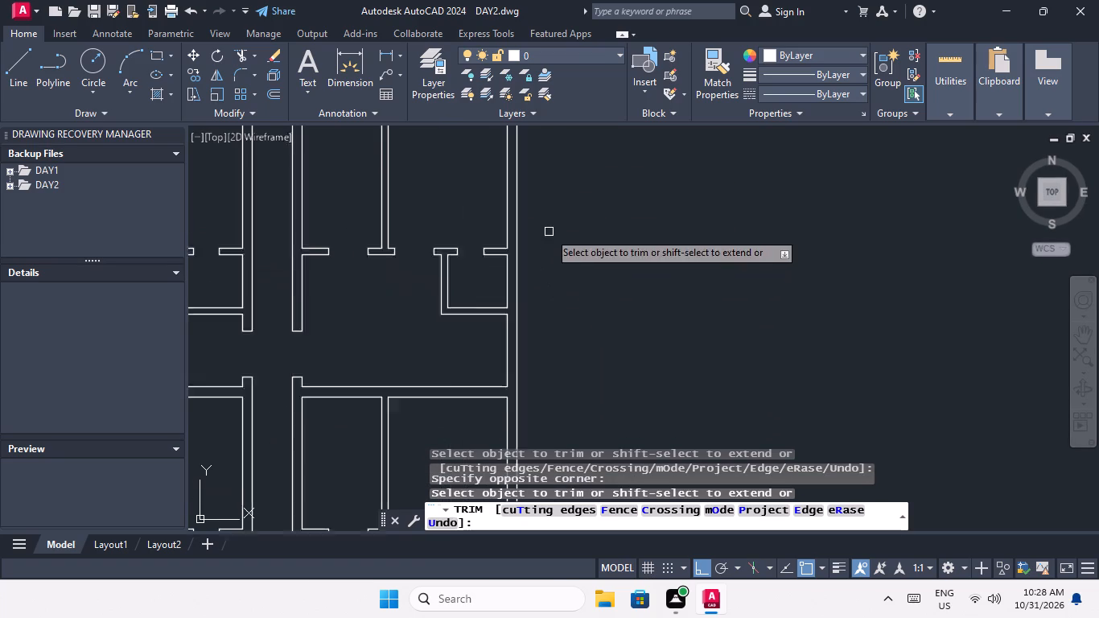
scroll(549, 232, down, 1)
middle_drag(570, 259, 574, 377)
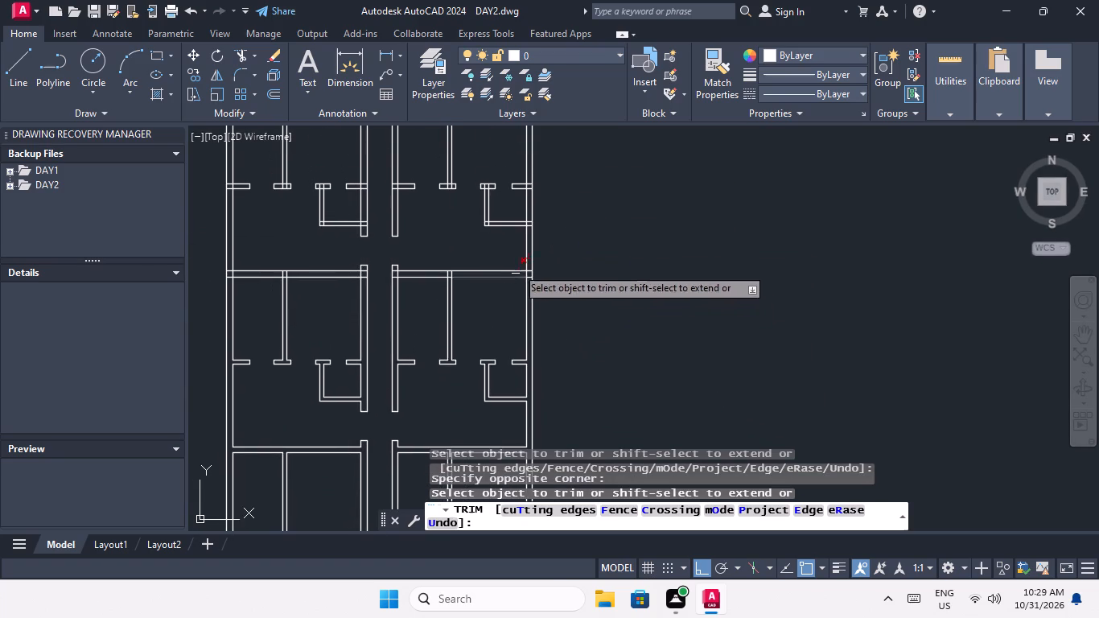
scroll(529, 263, up, 4)
scroll(511, 326, up, 2)
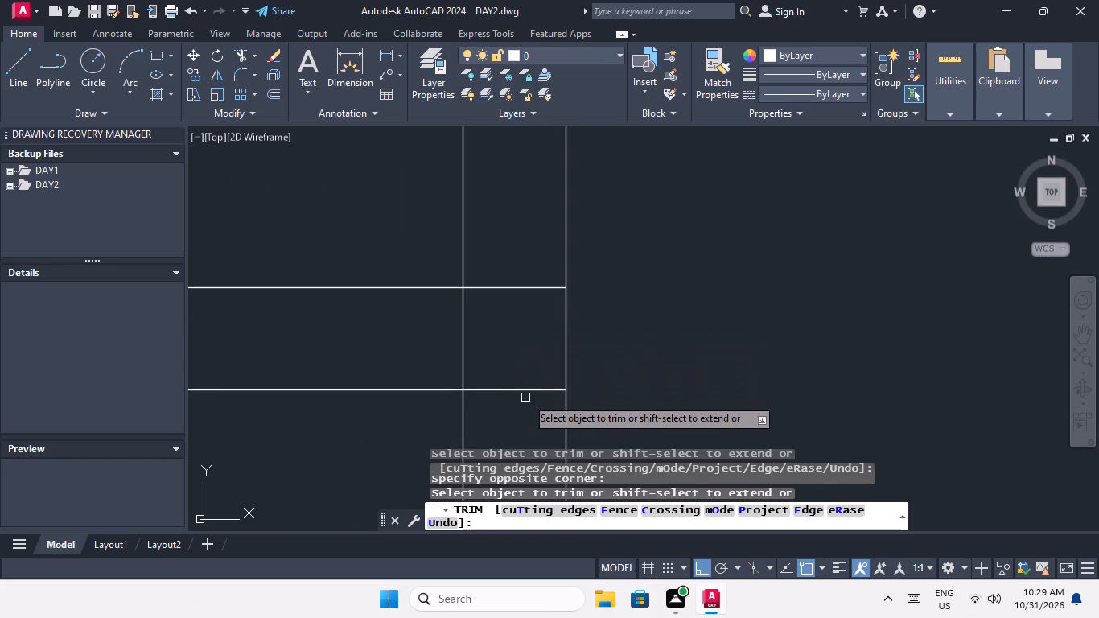
drag(526, 398, 525, 384)
drag(502, 252, 499, 267)
drag(500, 304, 471, 316)
click(408, 337)
Trim the crossing lines where the right room's vertical partition meets that room's top wall.
scroll(431, 307, down, 5)
middle_drag(318, 345, 415, 339)
scroll(405, 307, up, 3)
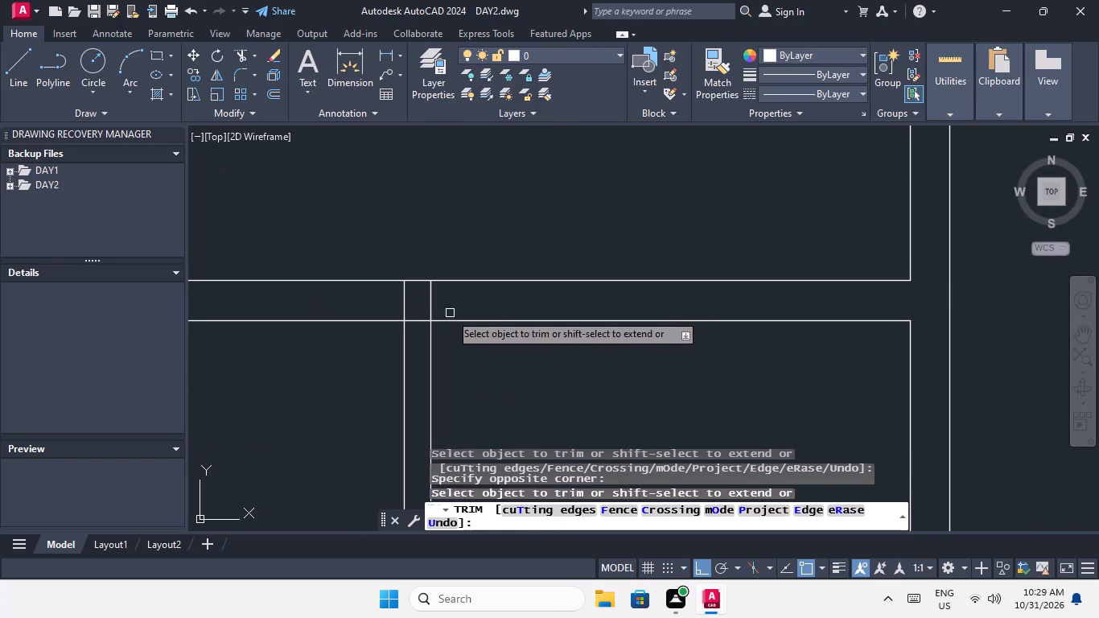
drag(451, 295, 401, 294)
click(359, 290)
click(421, 323)
Trim the crossing lines where the right room's top wall meets the corridor's right wall.
scroll(424, 308, down, 3)
scroll(334, 308, up, 4)
drag(378, 293, 370, 300)
click(349, 307)
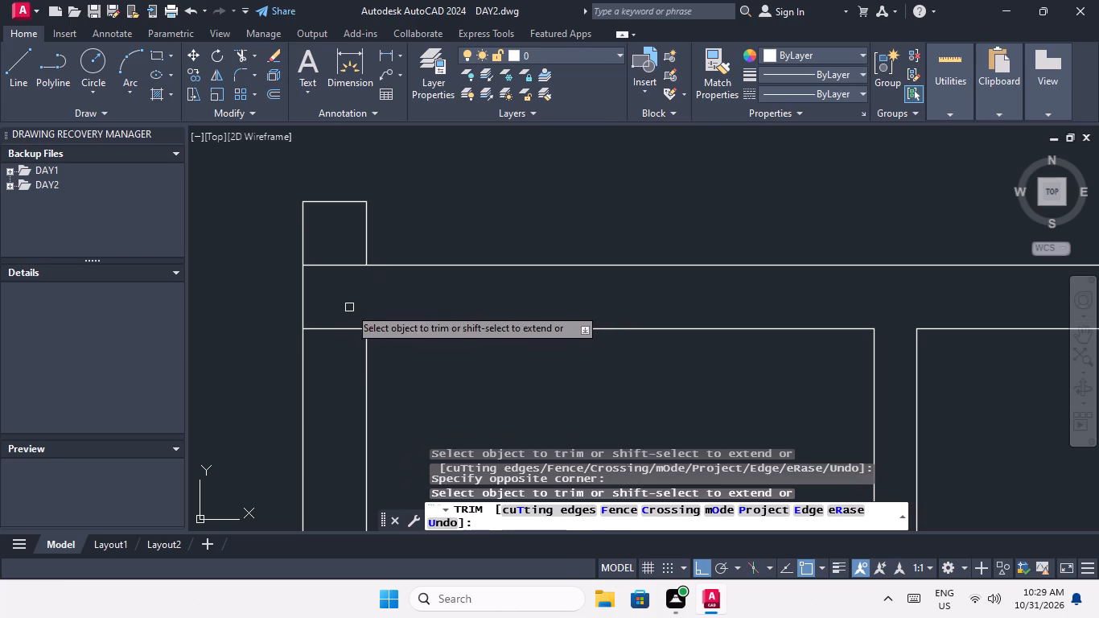
drag(343, 349, 337, 313)
click(336, 260)
Trim the crossing lines where the left room's top wall meets the corridor's left wall.
scroll(336, 260, down, 5)
middle_drag(348, 289, 448, 282)
scroll(401, 266, up, 6)
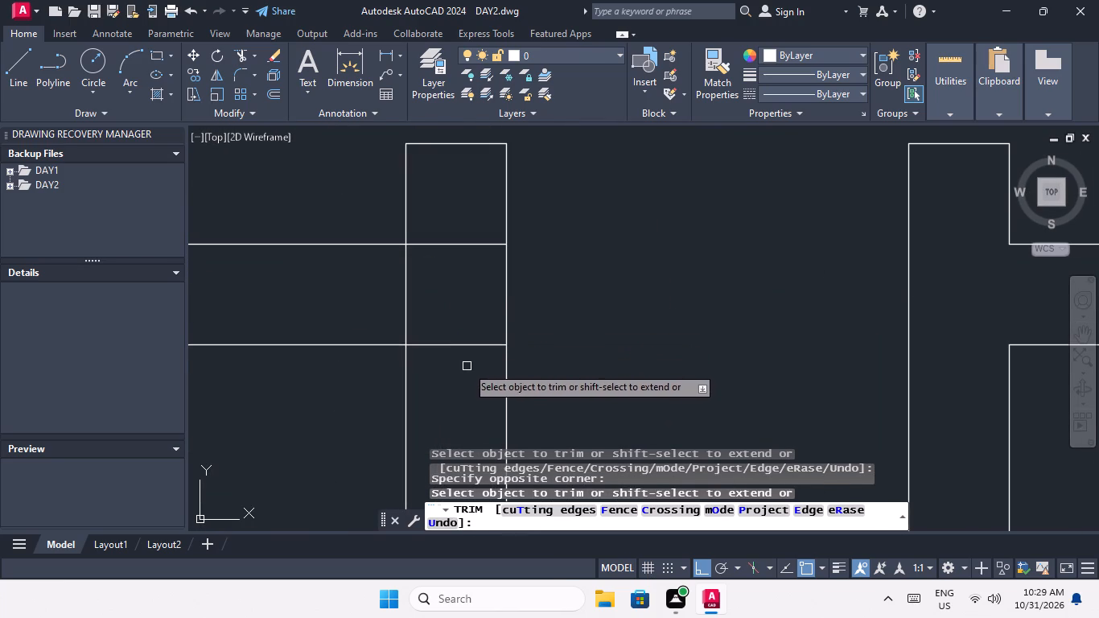
drag(467, 366, 463, 346)
drag(452, 222, 450, 230)
drag(436, 263, 380, 300)
click(363, 304)
Trim the crossing lines where the left room's vertical partition meets that room's top wall.
scroll(368, 296, down, 3)
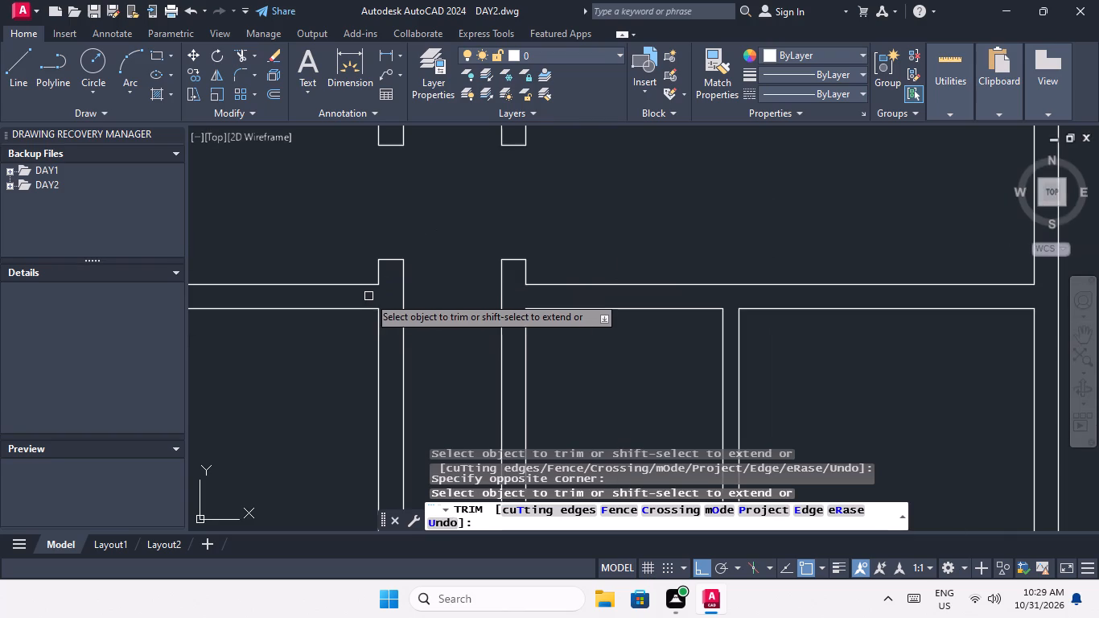
middle_drag(365, 295, 496, 290)
middle_drag(298, 289, 459, 289)
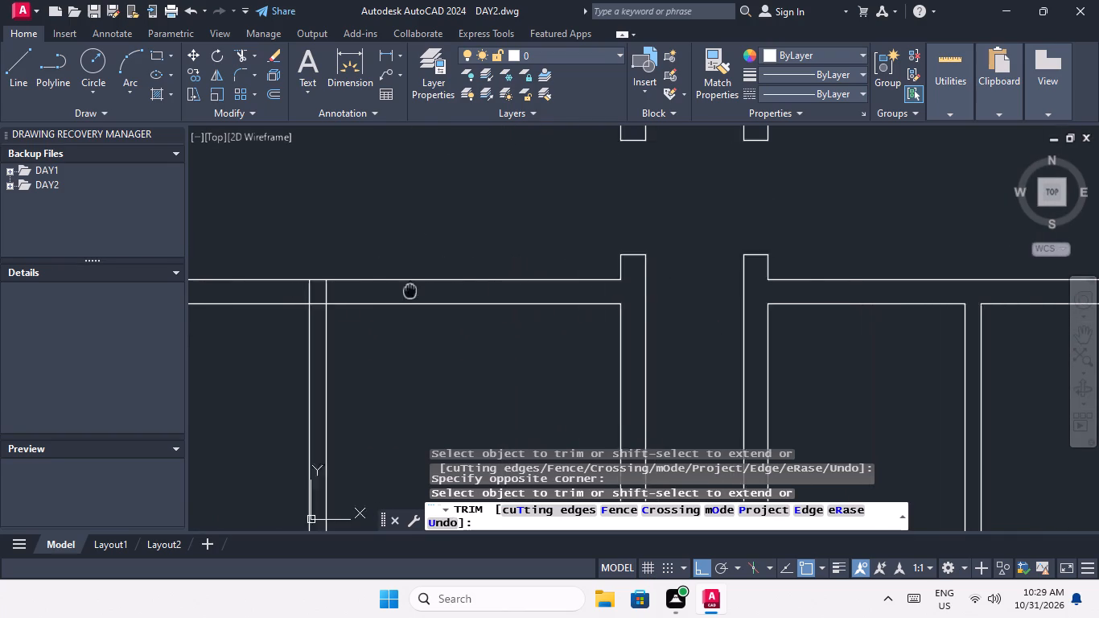
middle_drag(459, 289, 494, 289)
scroll(377, 280, up, 4)
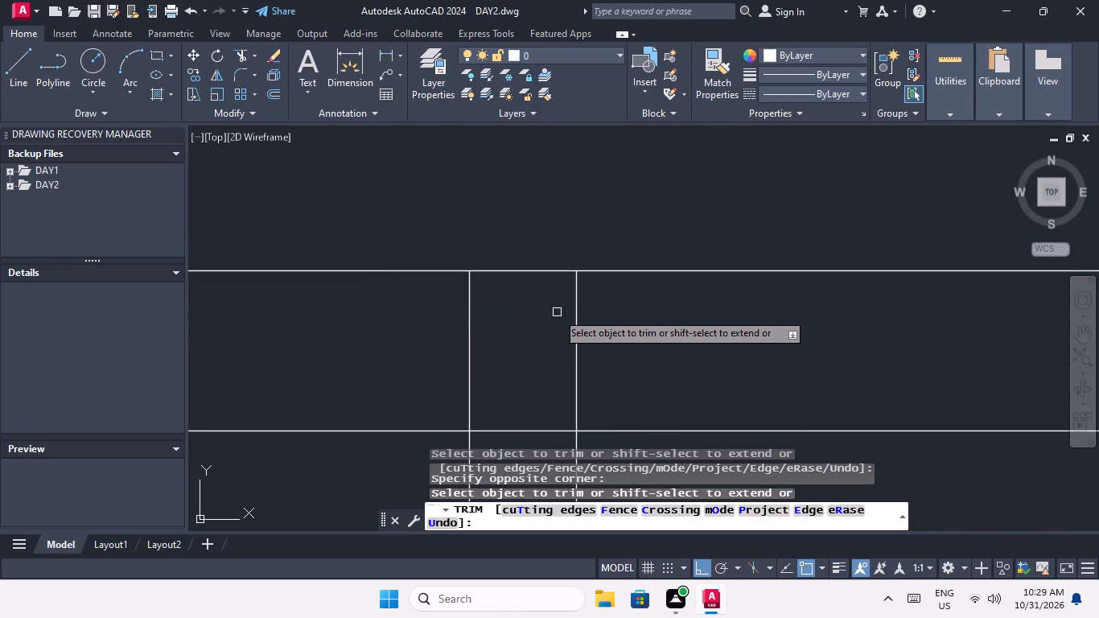
drag(612, 313, 559, 340)
click(464, 342)
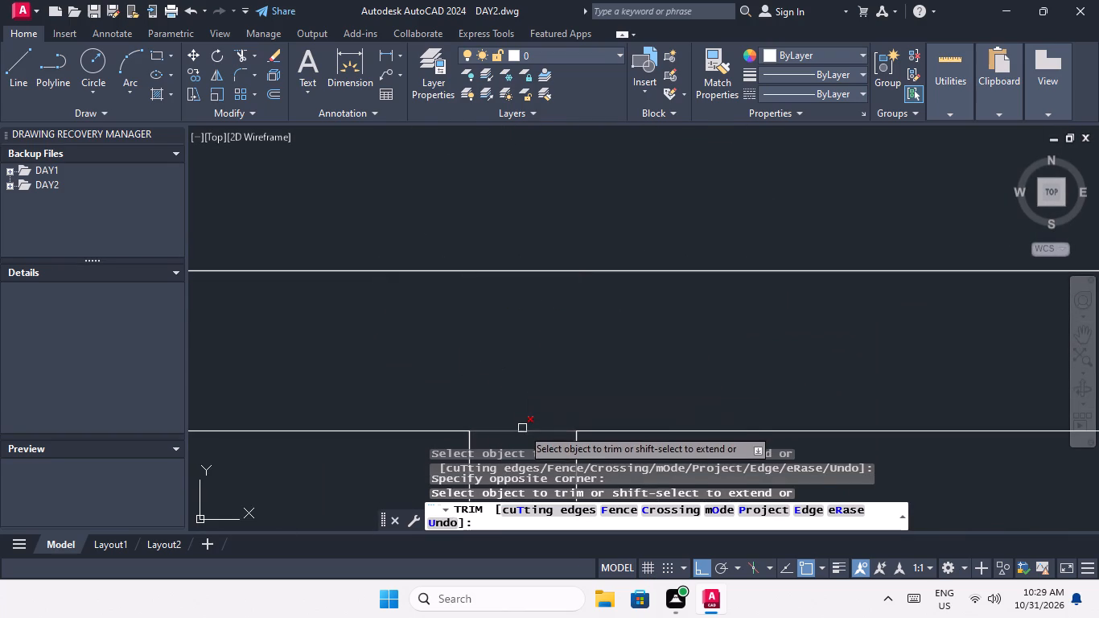
click(522, 429)
Trim the crossing lines where the left room's top wall meets the building's outer left wall.
scroll(506, 346, down, 2)
middle_drag(507, 345, 621, 333)
scroll(611, 330, down, 2)
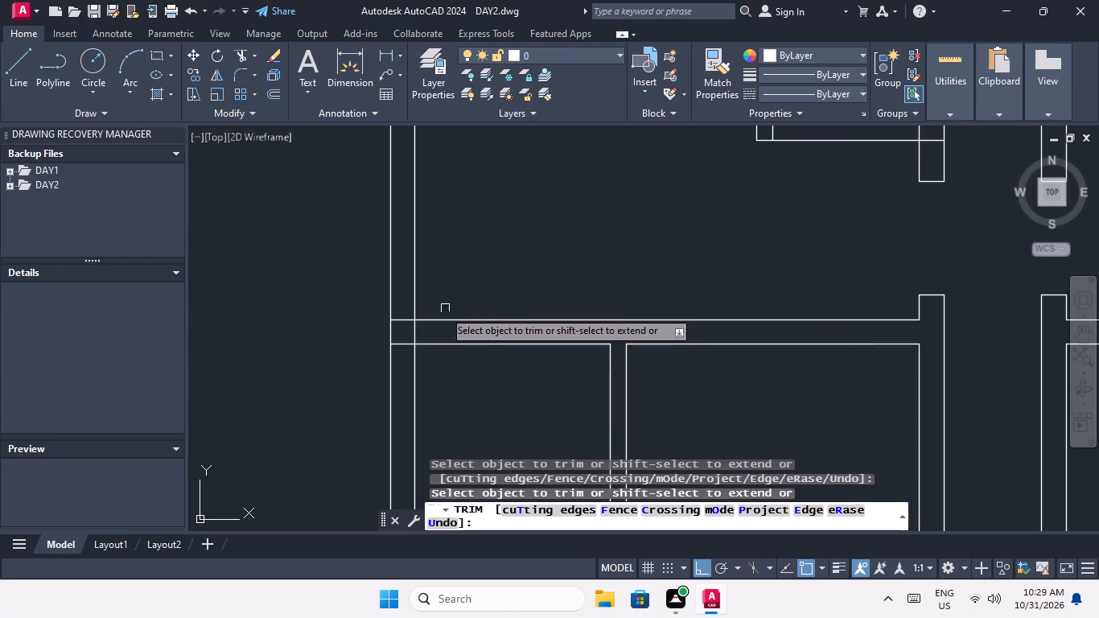
scroll(415, 329, up, 2)
drag(426, 329, 402, 333)
click(391, 336)
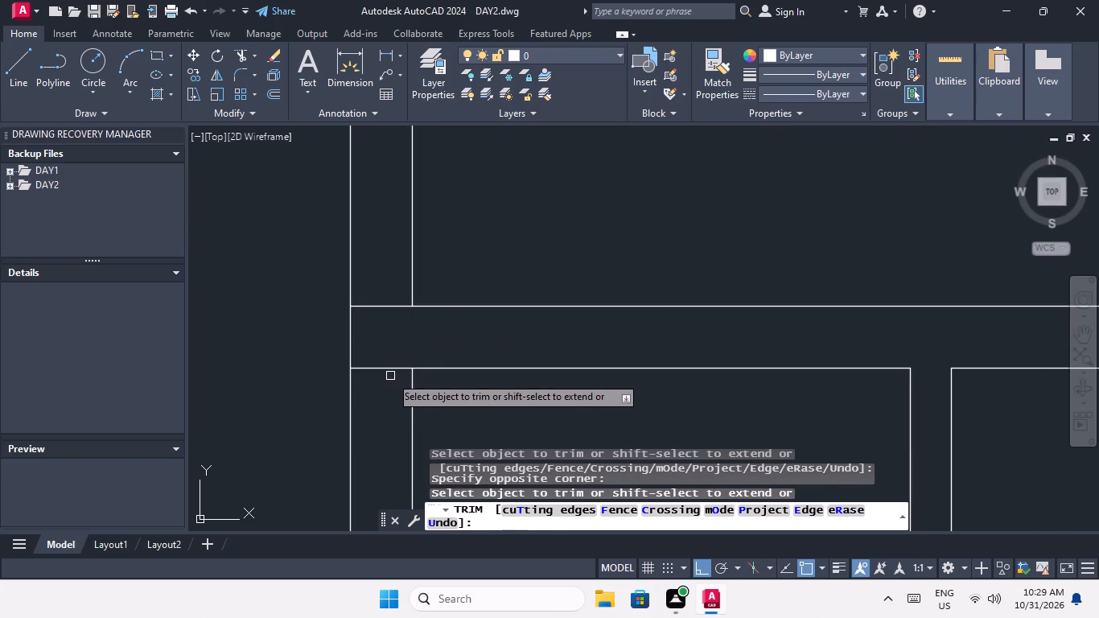
click(390, 376)
click(381, 282)
In the next row up, trim the crossing lines where the left small room's bottom wall meets the corridor's left wall.
scroll(381, 282, down, 2)
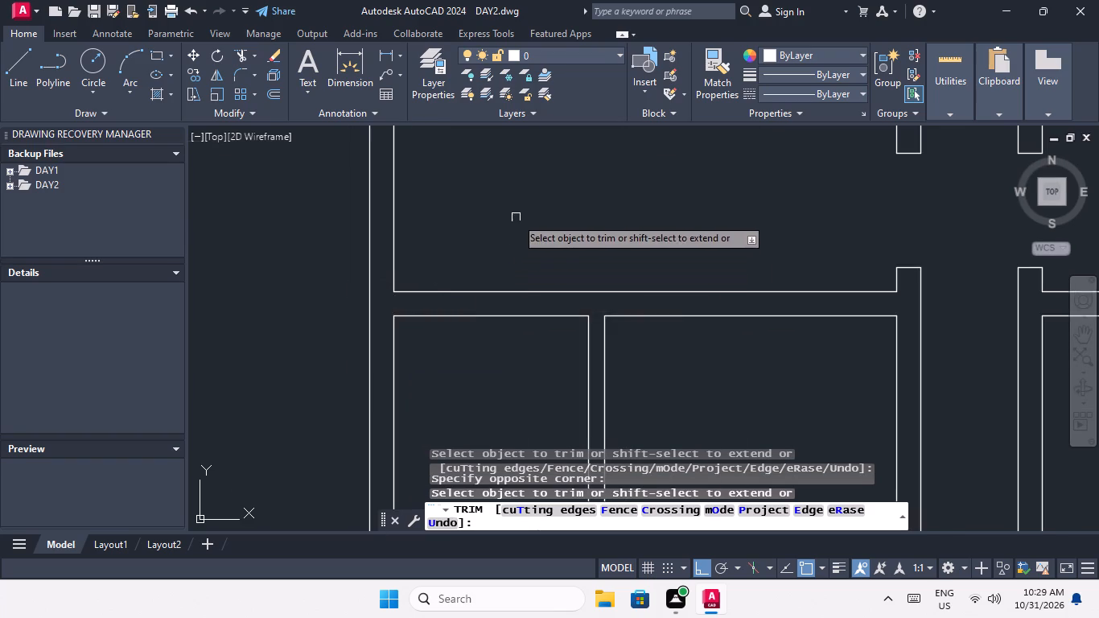
scroll(516, 217, down, 2)
middle_drag(500, 228, 358, 284)
scroll(448, 259, down, 1)
middle_drag(443, 264, 414, 315)
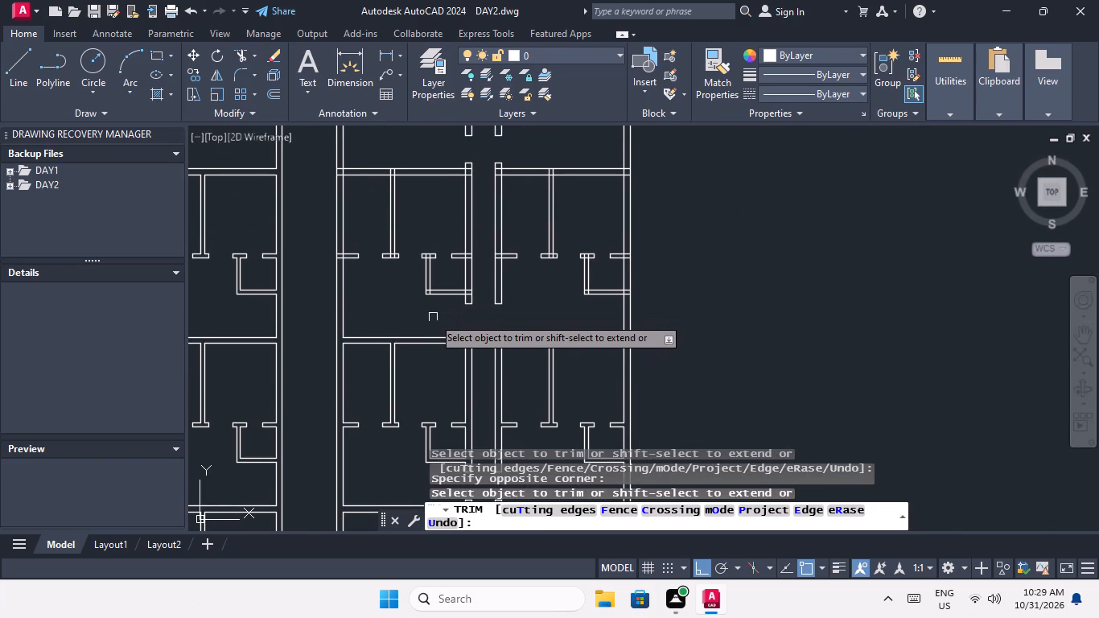
scroll(472, 321, up, 3)
scroll(438, 204, up, 2)
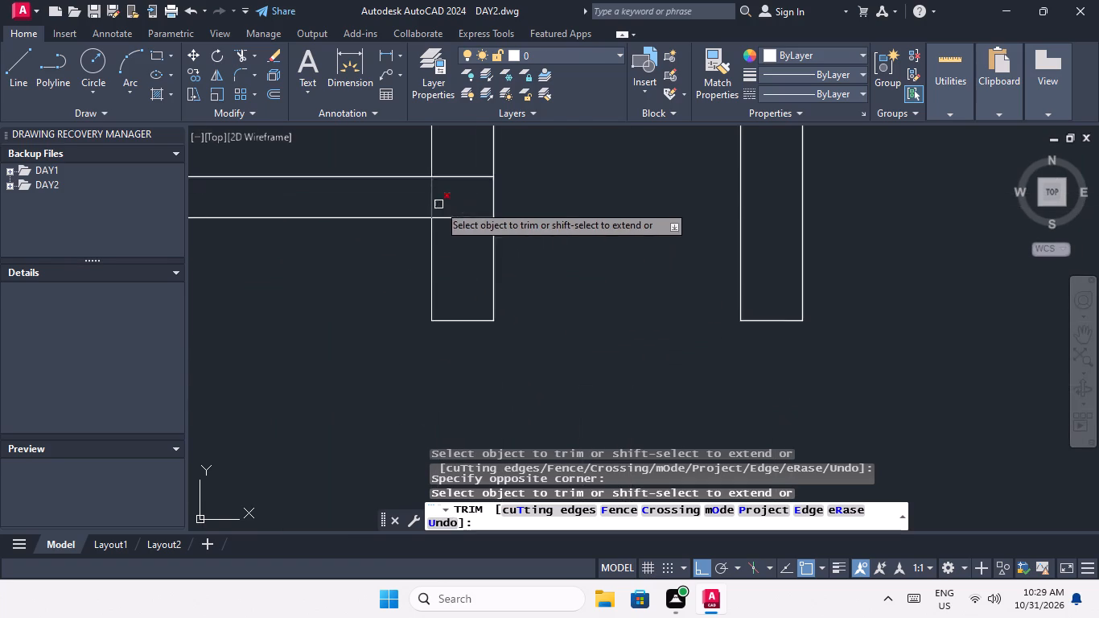
scroll(438, 204, up, 1)
middle_drag(506, 232, 488, 321)
drag(481, 340, 464, 279)
drag(449, 188, 445, 208)
scroll(439, 225, down, 3)
scroll(427, 241, up, 2)
drag(433, 253, 410, 263)
click(396, 266)
Trim the overlapping lines at the left small room's lower-left wall corner.
scroll(407, 246, down, 3)
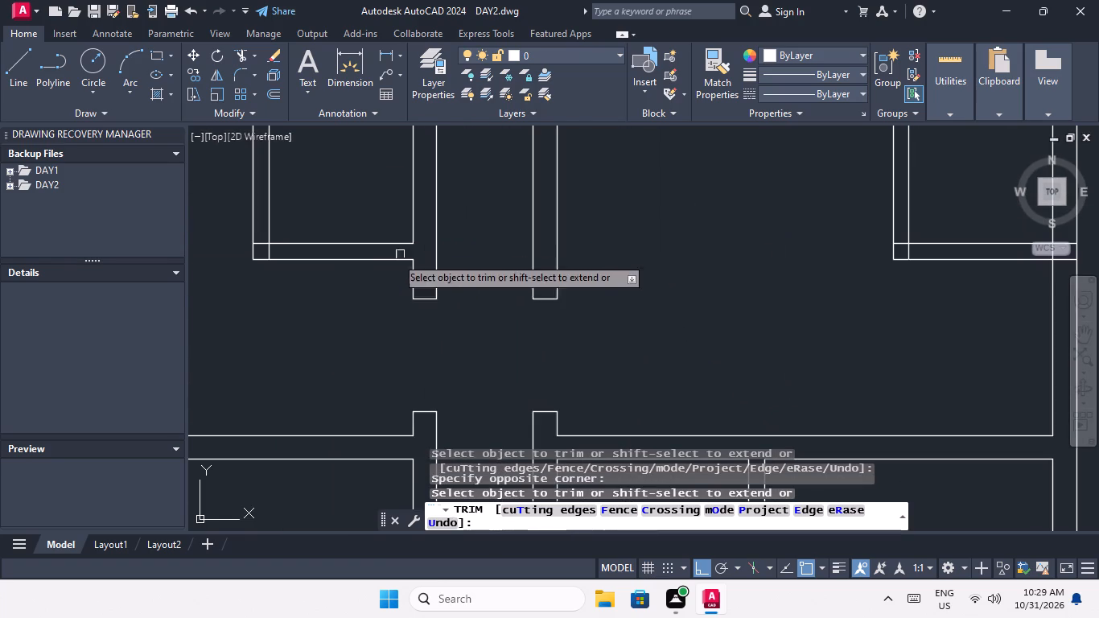
middle_drag(340, 285, 444, 291)
scroll(366, 241, up, 3)
drag(399, 299, 361, 314)
click(361, 314)
drag(348, 299, 348, 290)
click(344, 234)
Trim the overlapping lines where the left small room's left wall meets the short wall piece above it.
scroll(348, 248, down, 4)
middle_drag(397, 314, 397, 331)
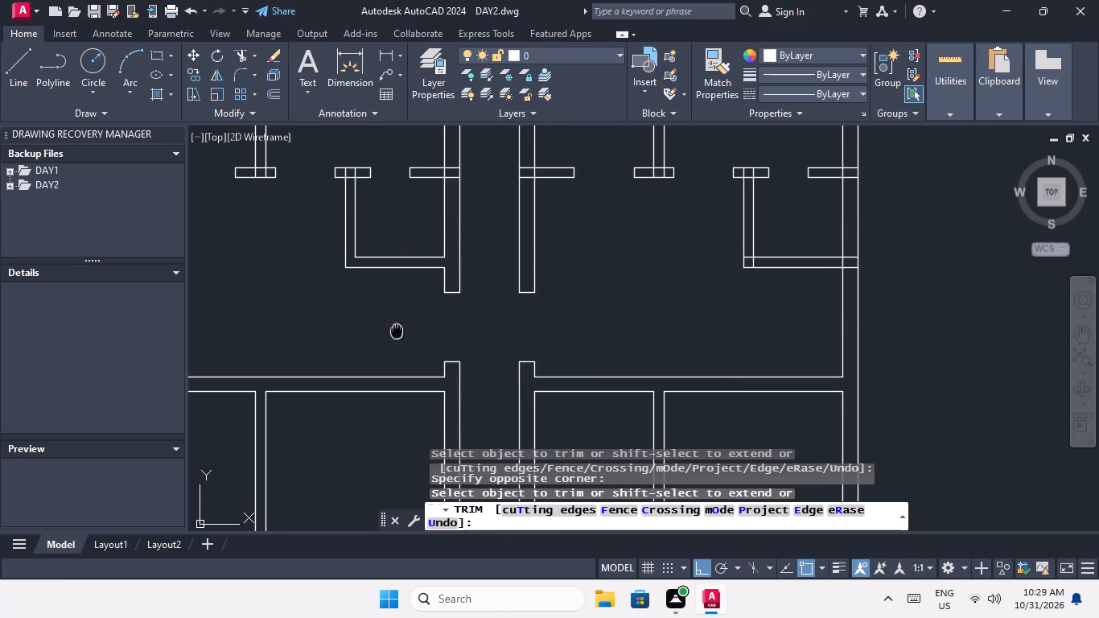
middle_drag(397, 331, 389, 377)
scroll(344, 234, up, 4)
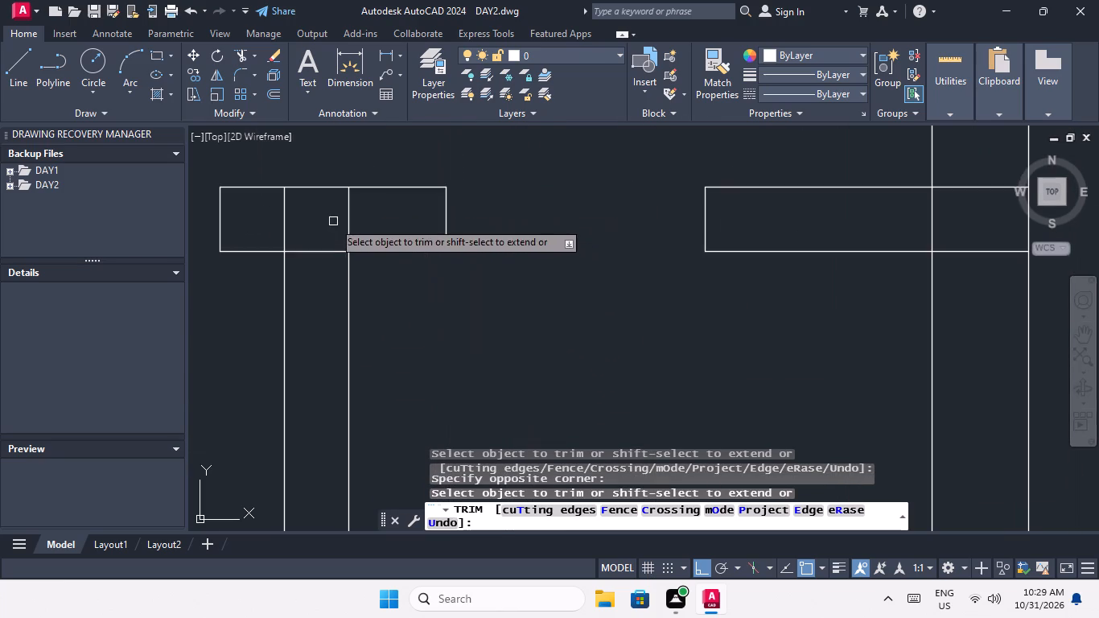
middle_drag(333, 221, 405, 256)
scroll(380, 246, up, 2)
drag(492, 233, 448, 247)
drag(281, 250, 303, 272)
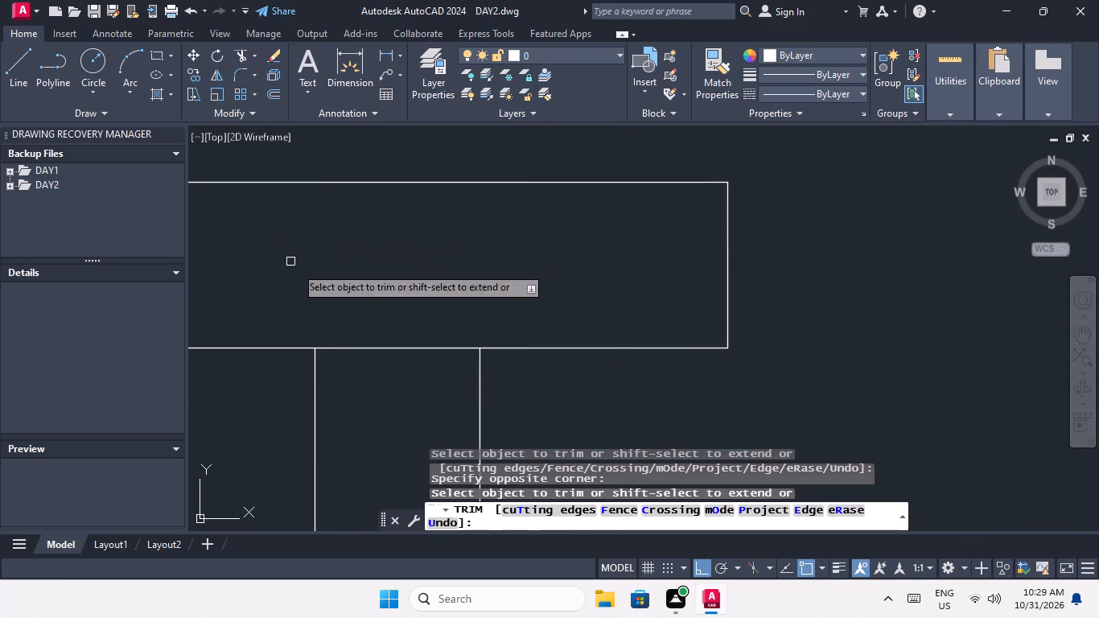
drag(418, 359, 407, 338)
click(390, 293)
Trim the crossing lines where the wall stub above the left small room meets the corridor's left wall.
scroll(389, 293, down, 5)
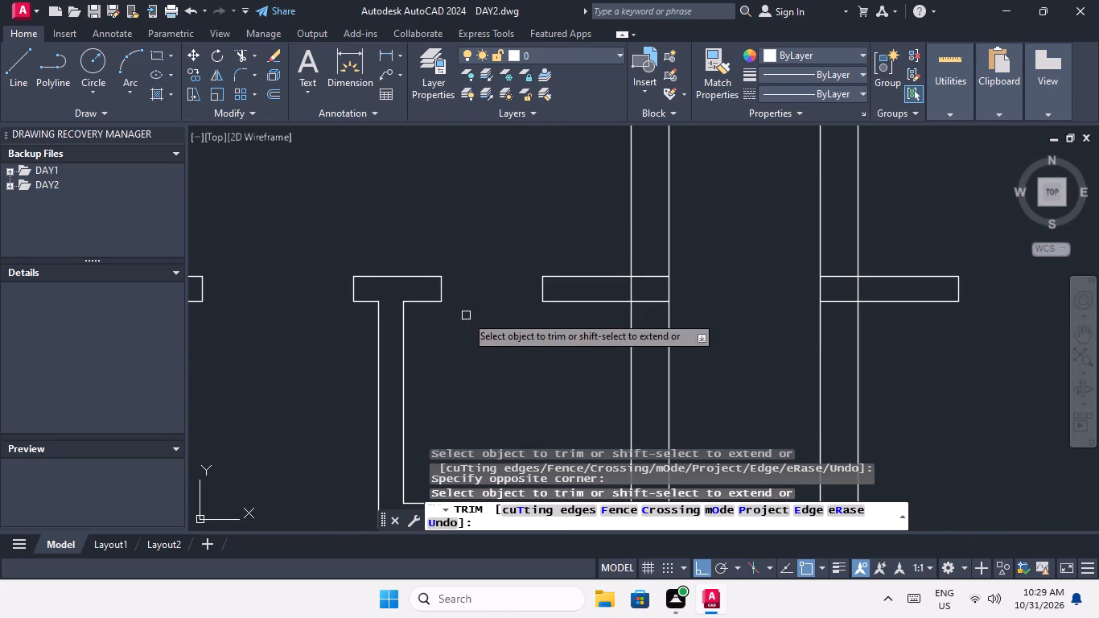
middle_drag(465, 313, 394, 265)
scroll(588, 256, up, 3)
drag(572, 273, 566, 255)
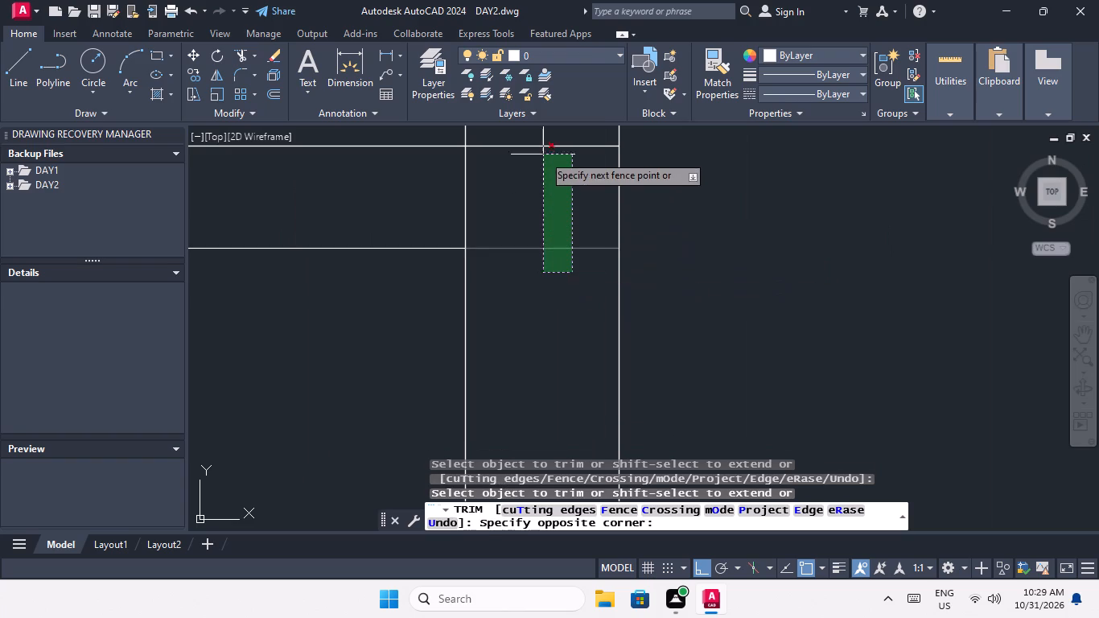
click(541, 138)
drag(518, 177, 477, 197)
click(415, 197)
Trim the overlapping lines where this row's left vertical partition meets the short wall piece at its lower end.
scroll(431, 182, down, 4)
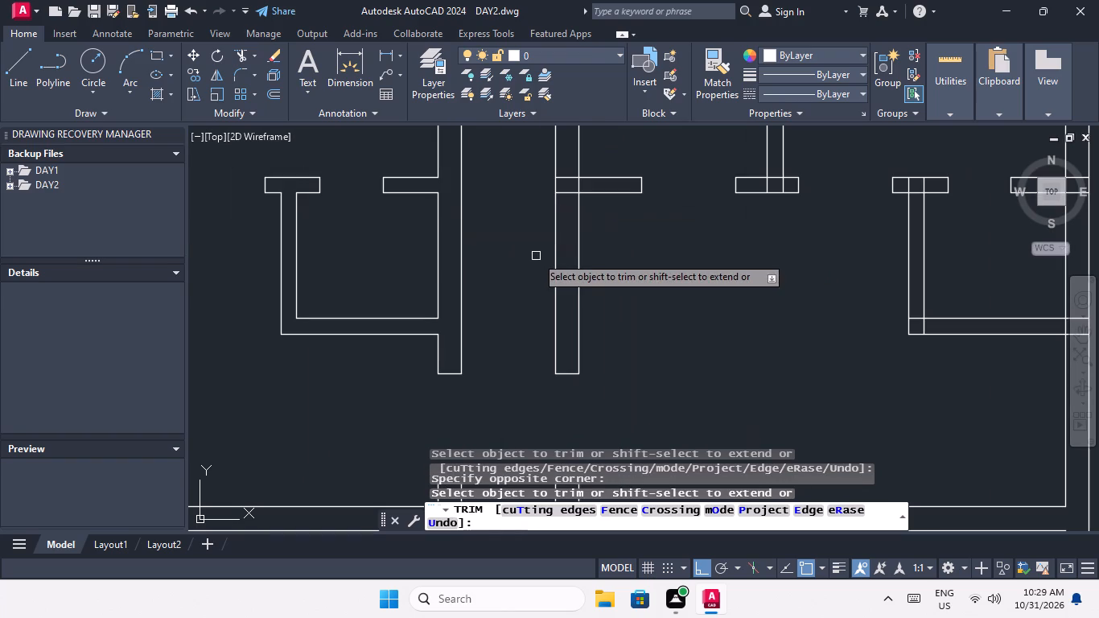
middle_drag(535, 247, 465, 313)
scroll(463, 284, down, 2)
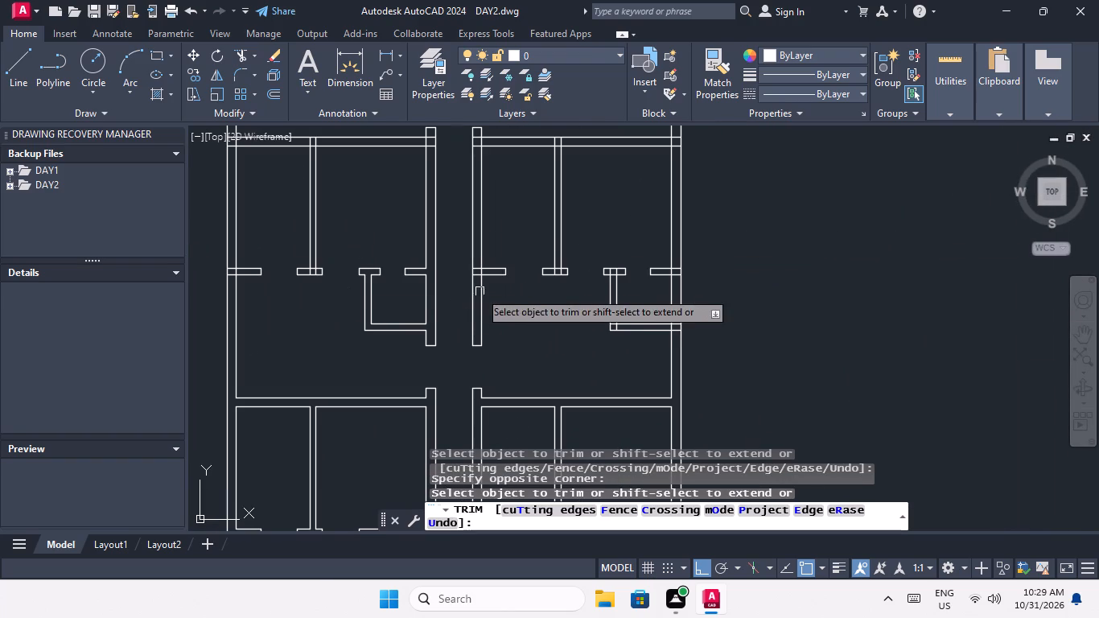
scroll(312, 280, up, 7)
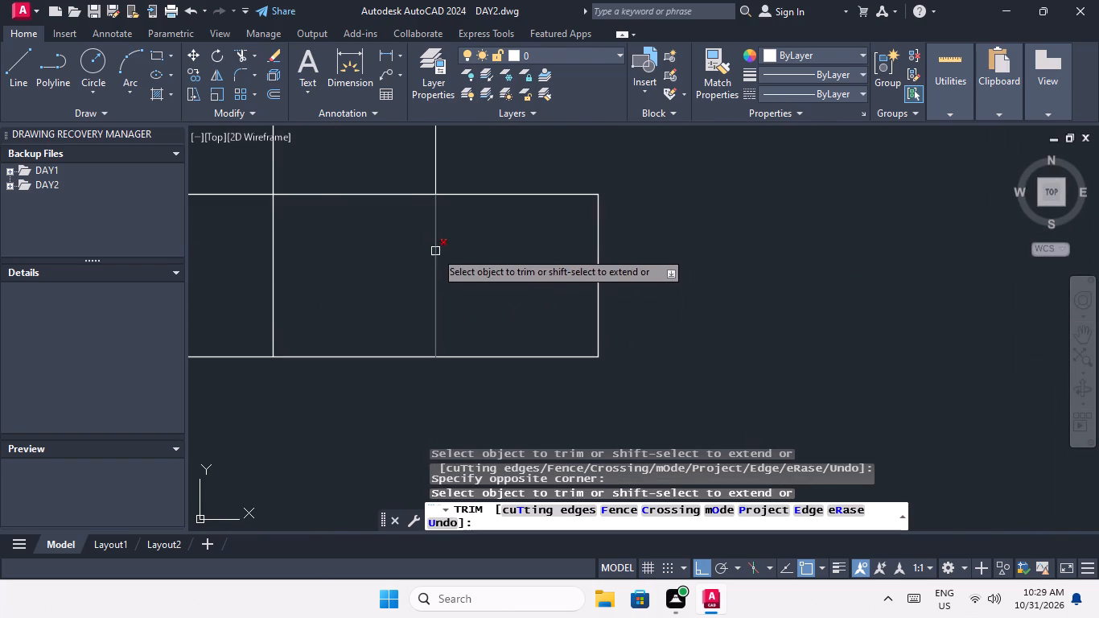
click(435, 250)
click(270, 263)
click(356, 192)
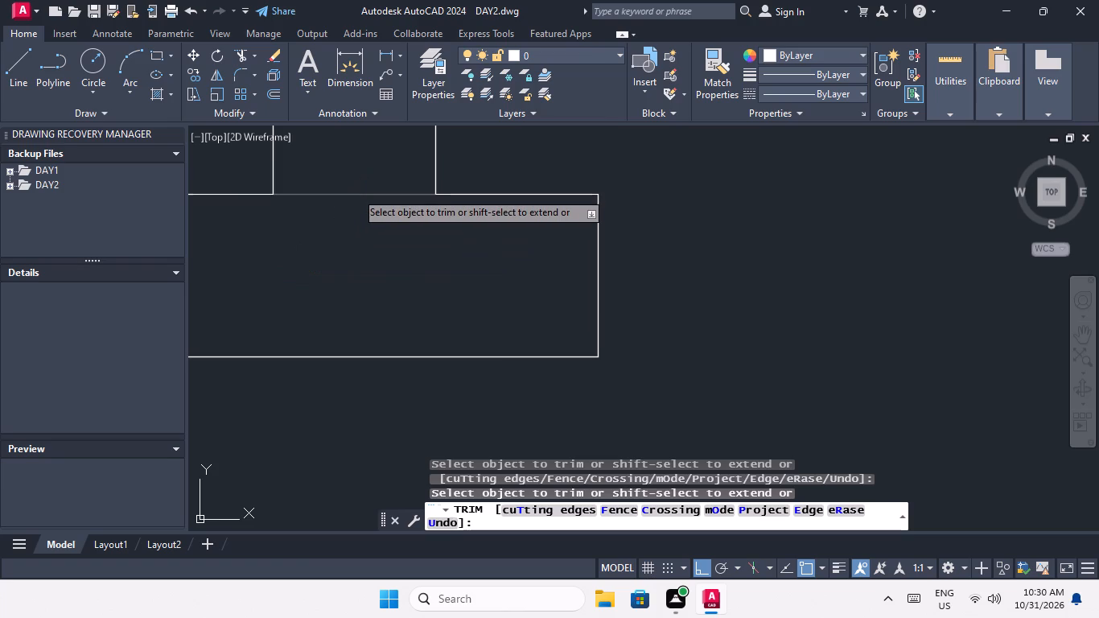
Trim the crossing lines where this row's left wall stub meets the building's outer left wall.
scroll(357, 192, down, 4)
middle_drag(339, 278, 431, 295)
scroll(432, 288, down, 3)
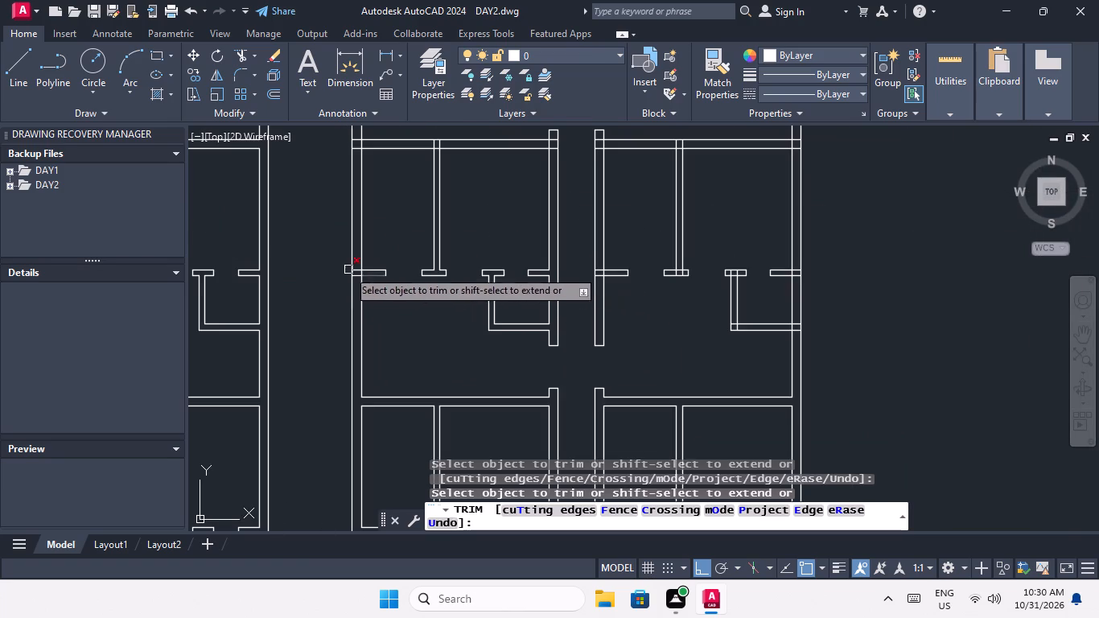
scroll(352, 262, up, 4)
click(373, 358)
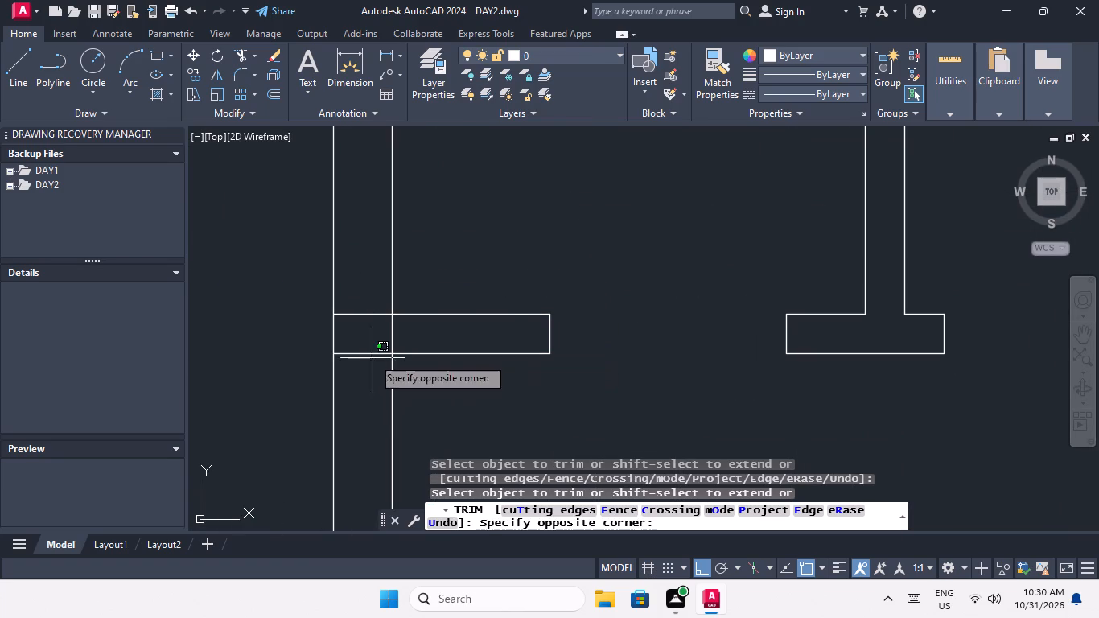
drag(361, 279, 360, 289)
click(391, 329)
Trim the crossing lines where this row's right room wall stub meets the corridor's right wall.
scroll(376, 309, down, 3)
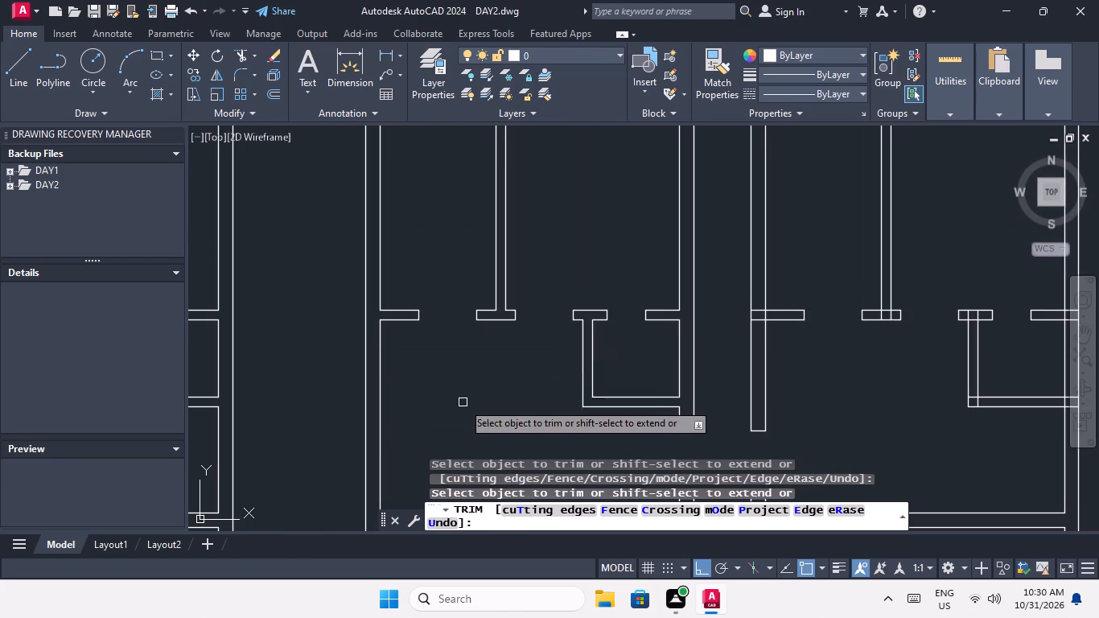
middle_drag(456, 373, 392, 348)
scroll(371, 324, down, 3)
scroll(445, 319, up, 3)
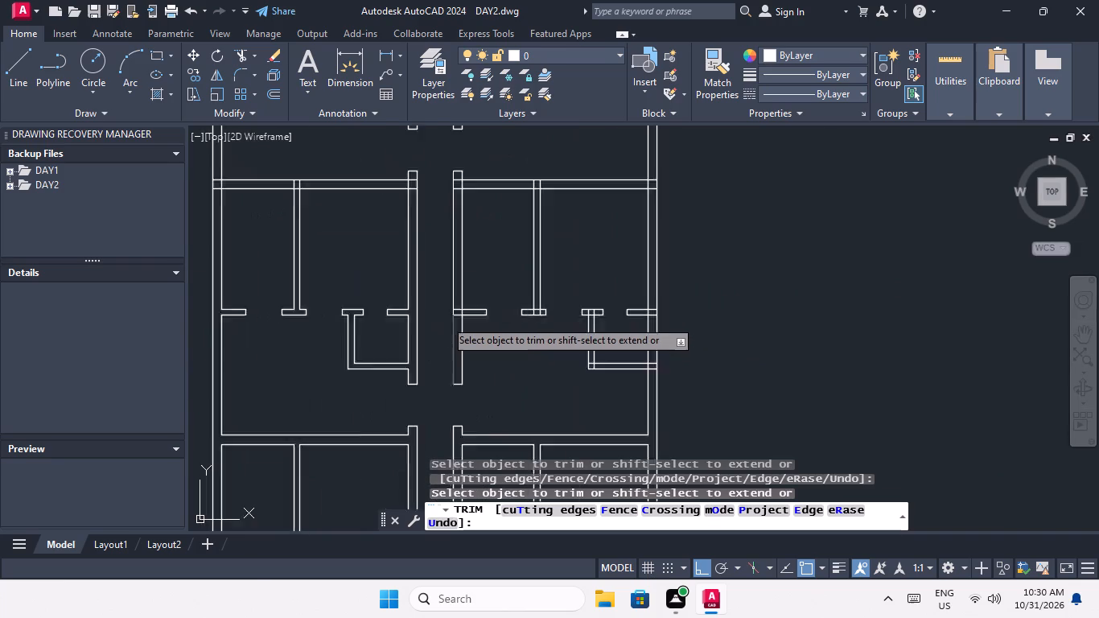
scroll(469, 299, up, 4)
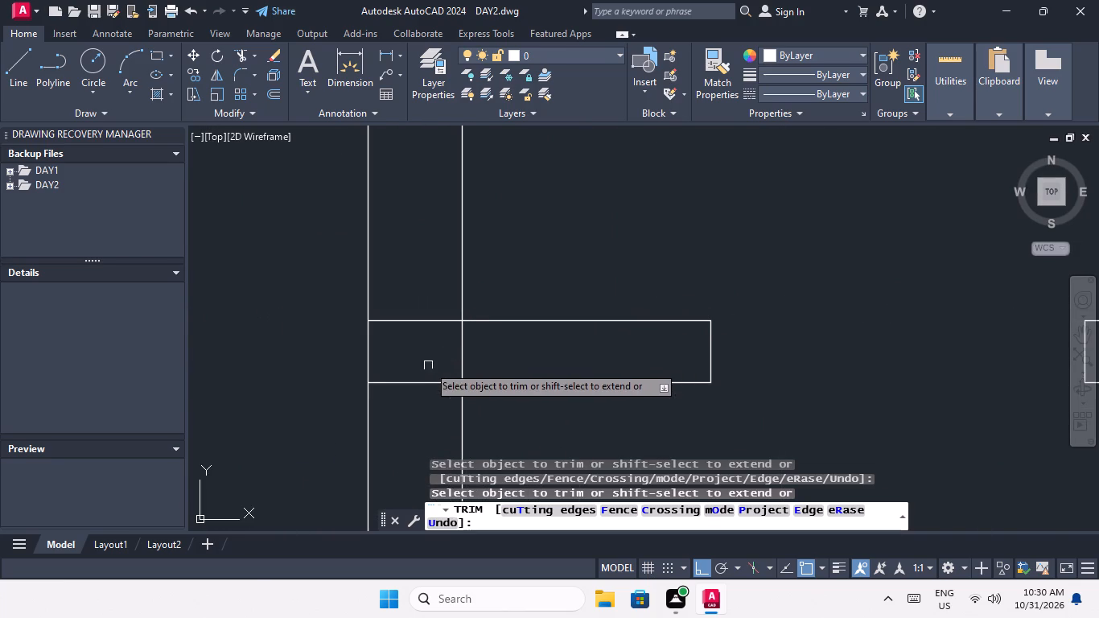
drag(428, 406, 423, 390)
drag(402, 287, 402, 301)
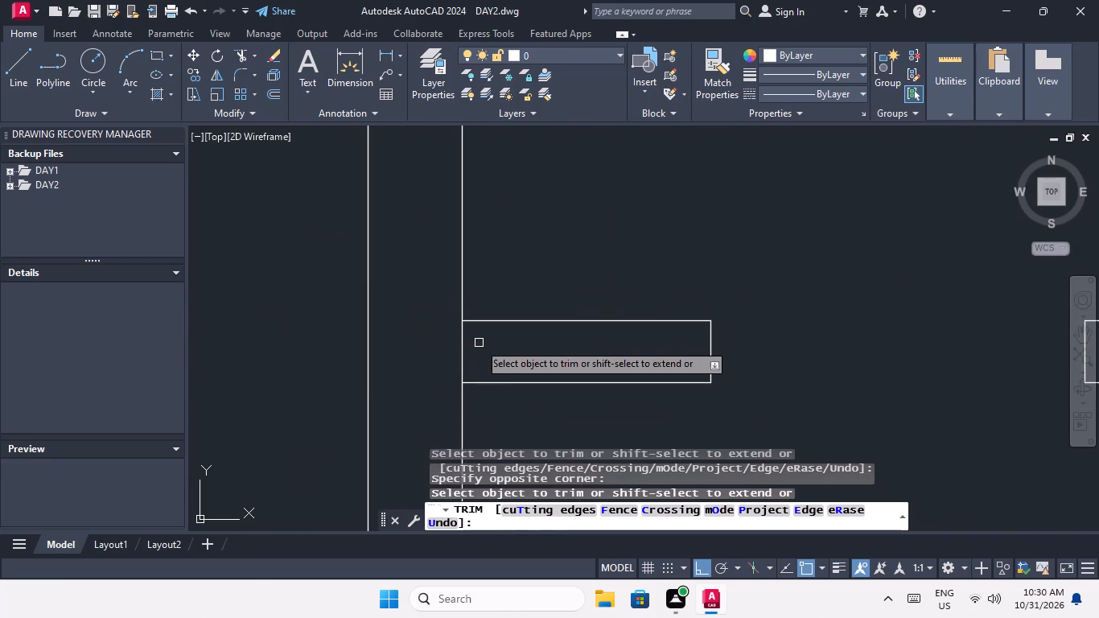
drag(479, 342, 422, 375)
click(422, 373)
Trim the overlapping lines where this row's right vertical partition meets the short wall piece at its lower end.
scroll(431, 335, down, 3)
middle_drag(530, 347, 443, 324)
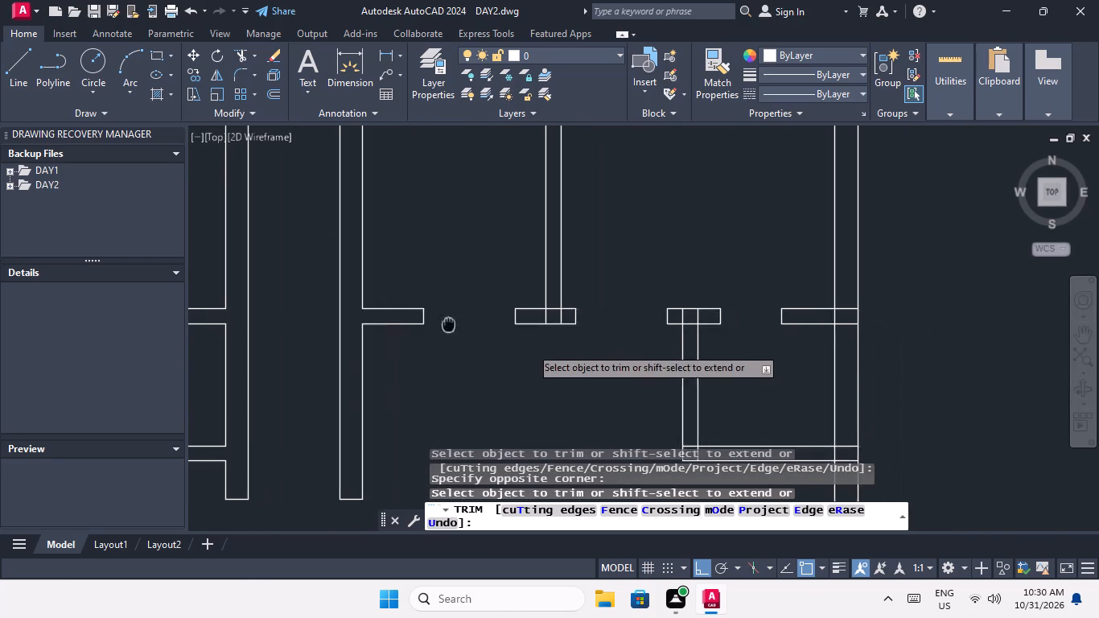
middle_drag(443, 324, 422, 324)
scroll(519, 318, up, 3)
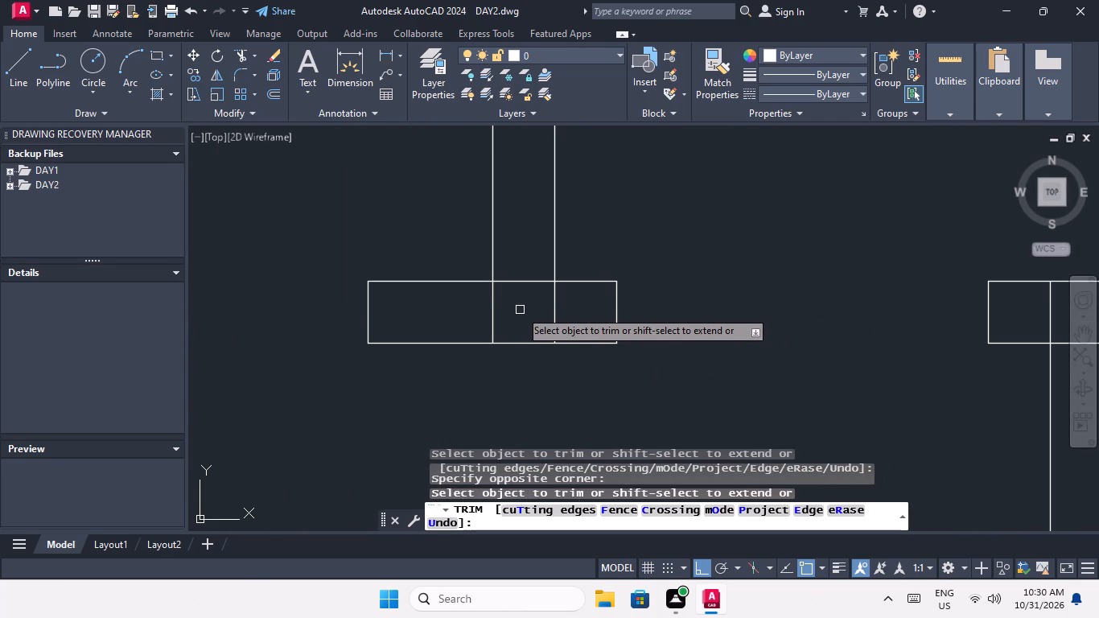
scroll(547, 315, up, 2)
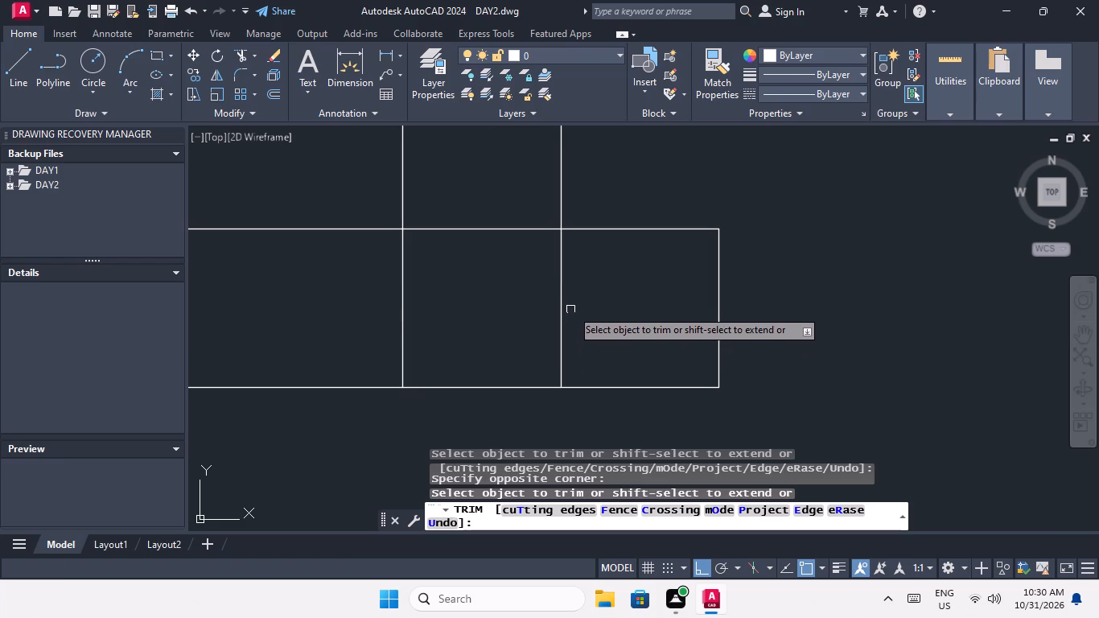
drag(575, 296, 546, 305)
click(430, 309)
drag(443, 302, 435, 311)
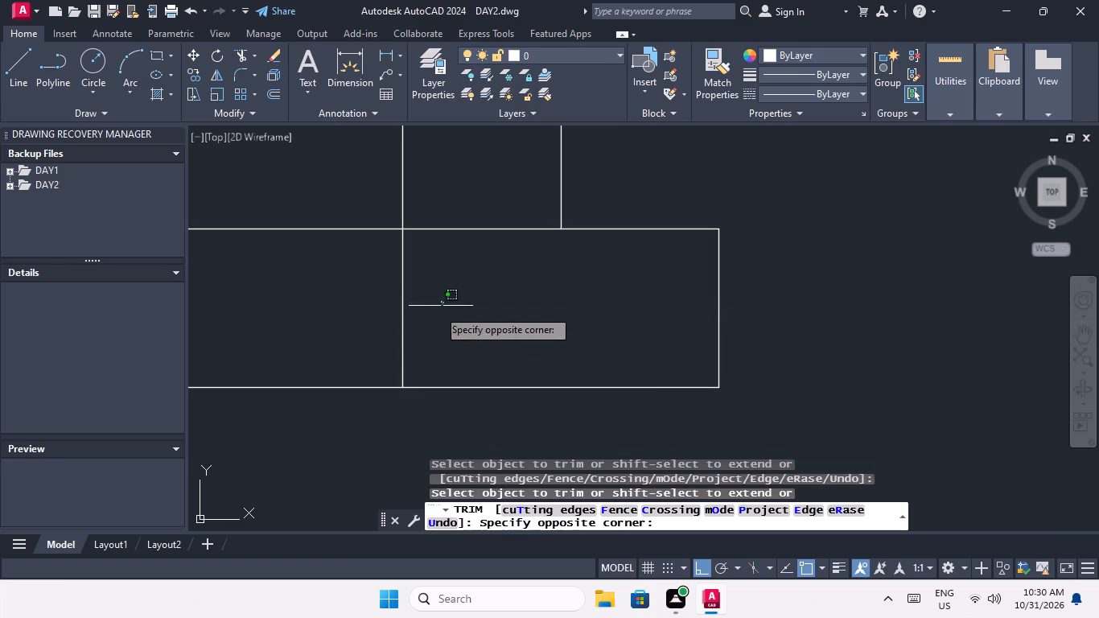
drag(435, 311, 397, 329)
click(381, 330)
click(476, 302)
click(463, 218)
Trim the overlapping lines at the lower-left corner of this row's right small room.
scroll(463, 217, down, 3)
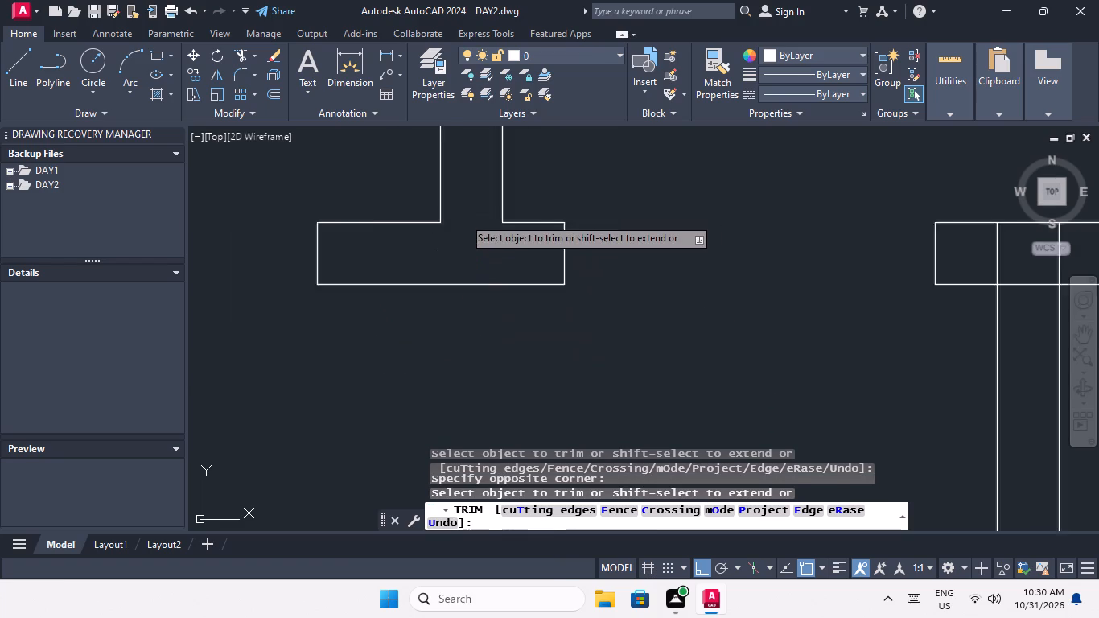
scroll(508, 307, down, 3)
middle_drag(526, 328, 520, 329)
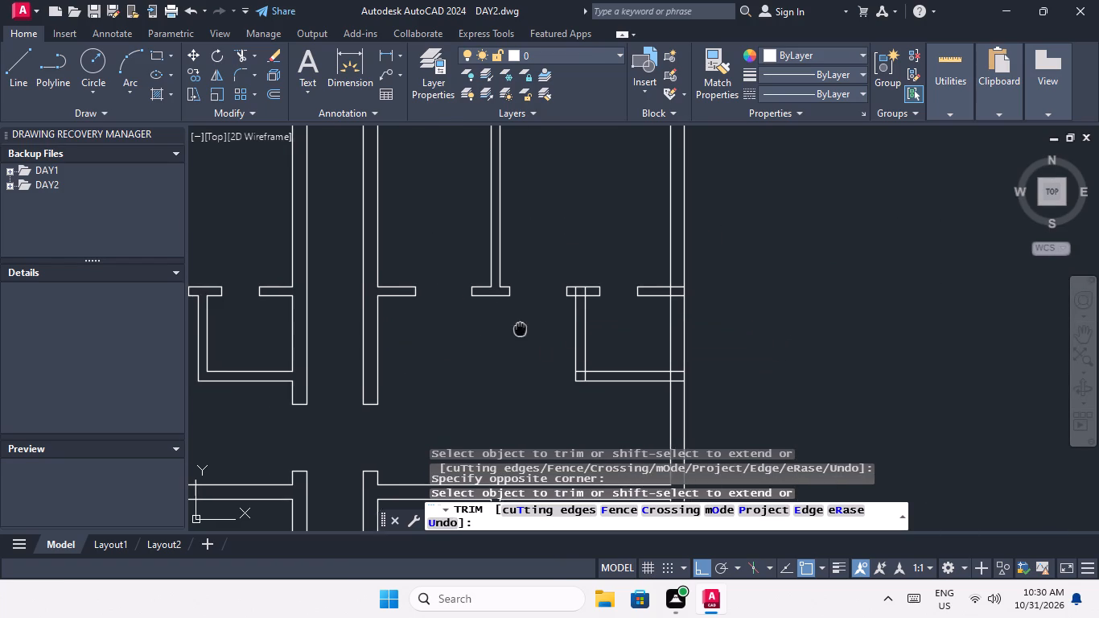
middle_drag(520, 329, 389, 336)
scroll(461, 396, up, 4)
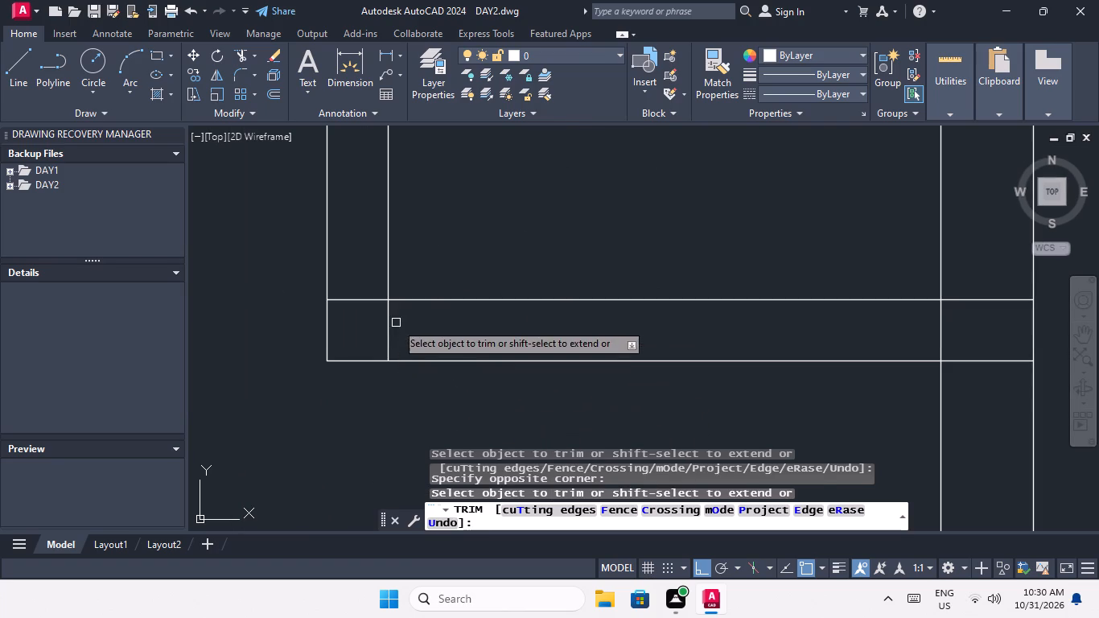
drag(396, 321, 374, 339)
click(368, 340)
drag(366, 341, 349, 291)
click(344, 274)
click(356, 315)
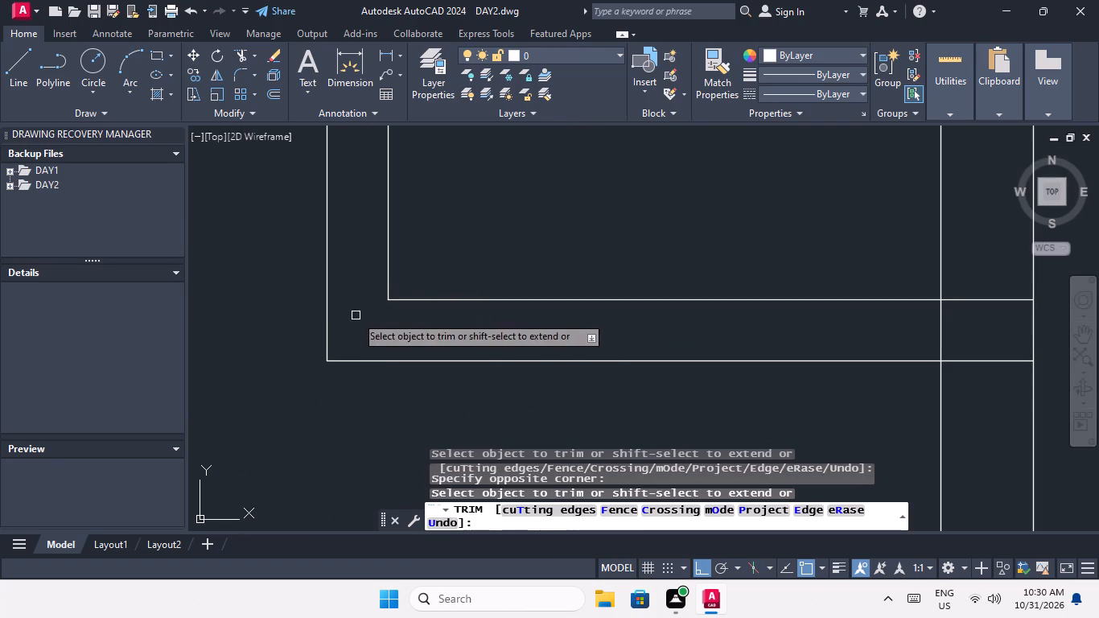
Trim the crossing lines where the right small room's bottom wall meets the building's outer right wall.
scroll(356, 272, down, 3)
scroll(510, 290, up, 3)
drag(510, 337, 511, 337)
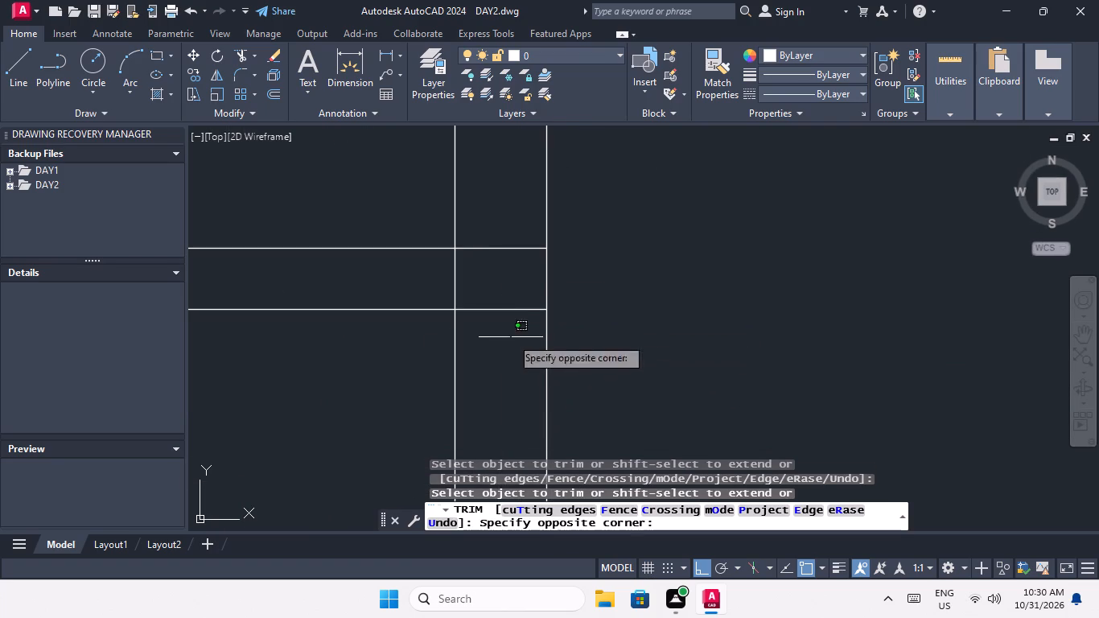
drag(511, 337, 512, 321)
drag(506, 237, 496, 264)
click(485, 282)
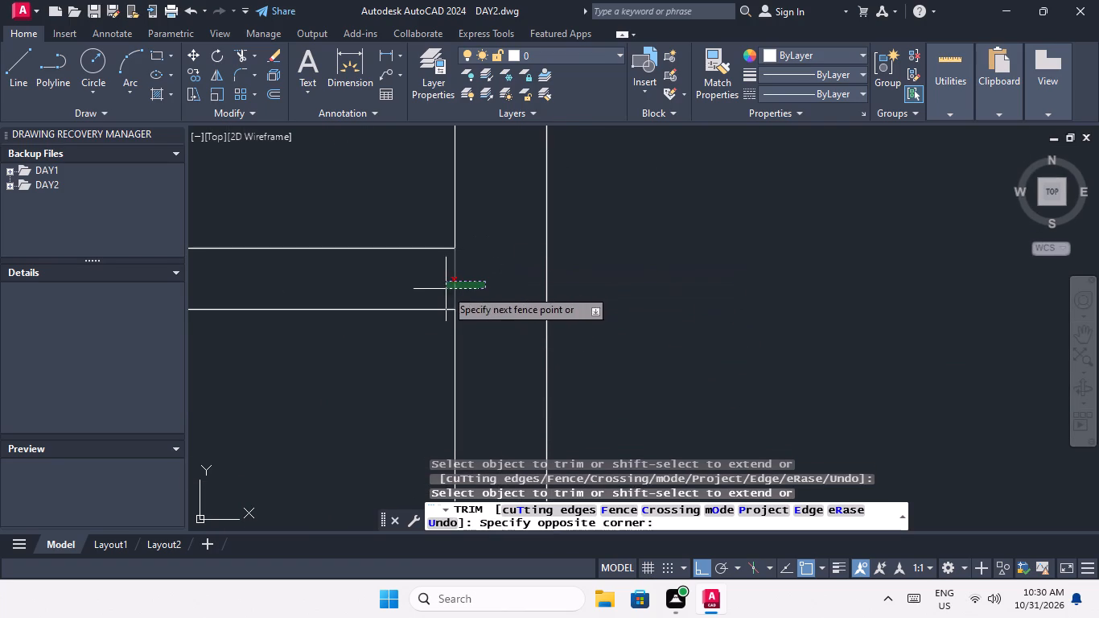
click(446, 289)
Trim the crossing lines where this row's right wall stub meets the building's outer right wall.
scroll(447, 287, down, 3)
middle_drag(539, 295, 549, 355)
scroll(549, 360, down, 1)
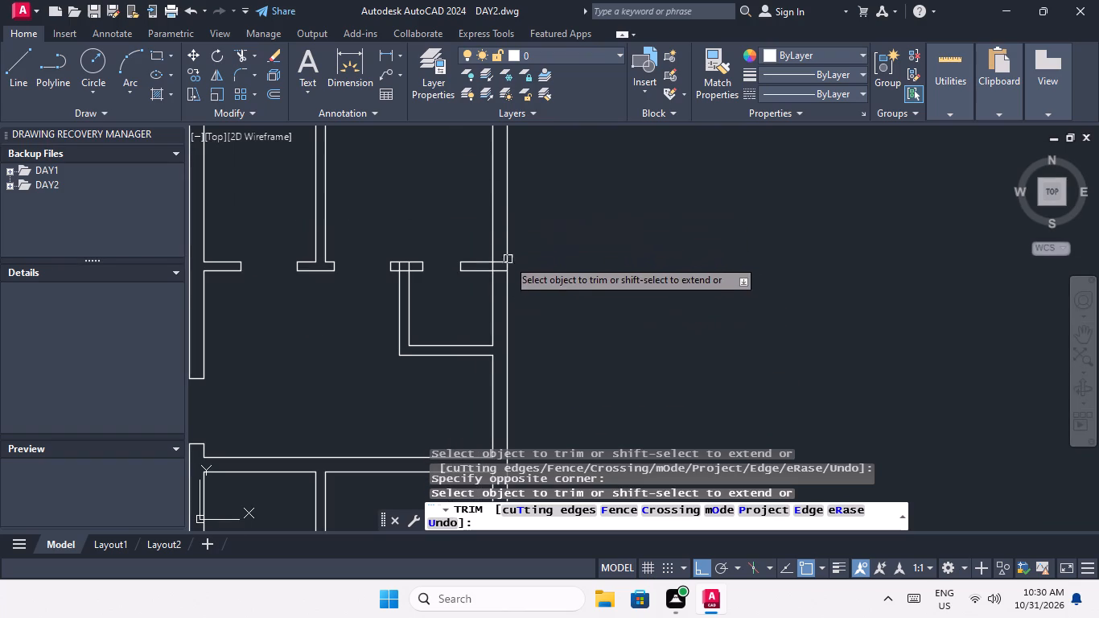
scroll(490, 267, up, 4)
drag(545, 304, 544, 299)
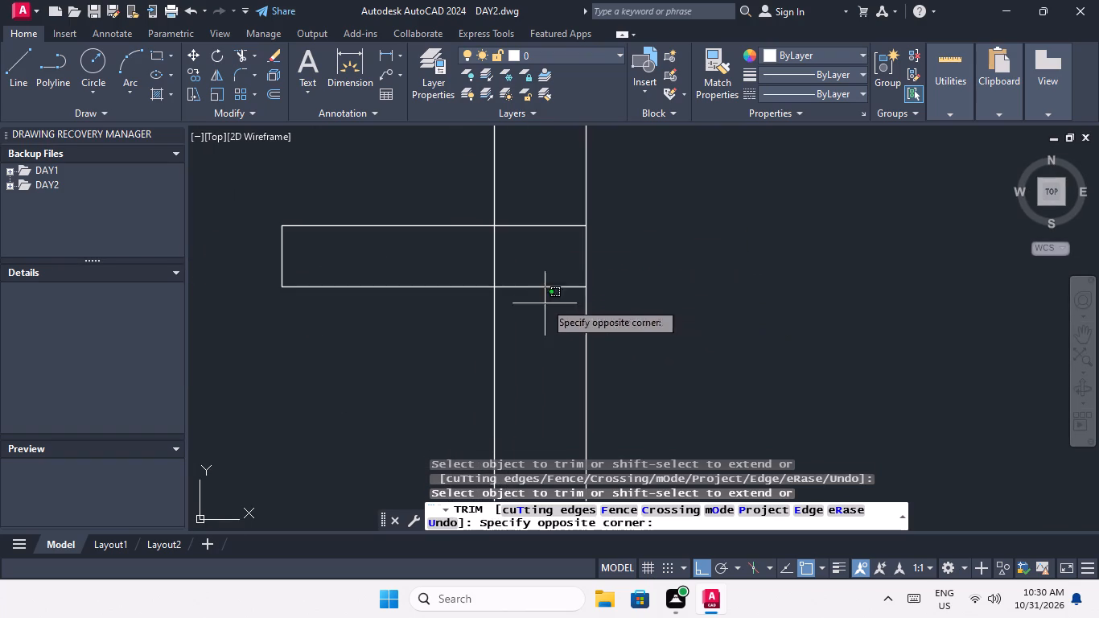
drag(544, 299, 525, 246)
drag(514, 185, 514, 195)
drag(515, 236, 488, 255)
click(471, 260)
Trim the overlapping lines where the right small room's left wall meets the short wall piece at its upper end.
scroll(475, 254, down, 3)
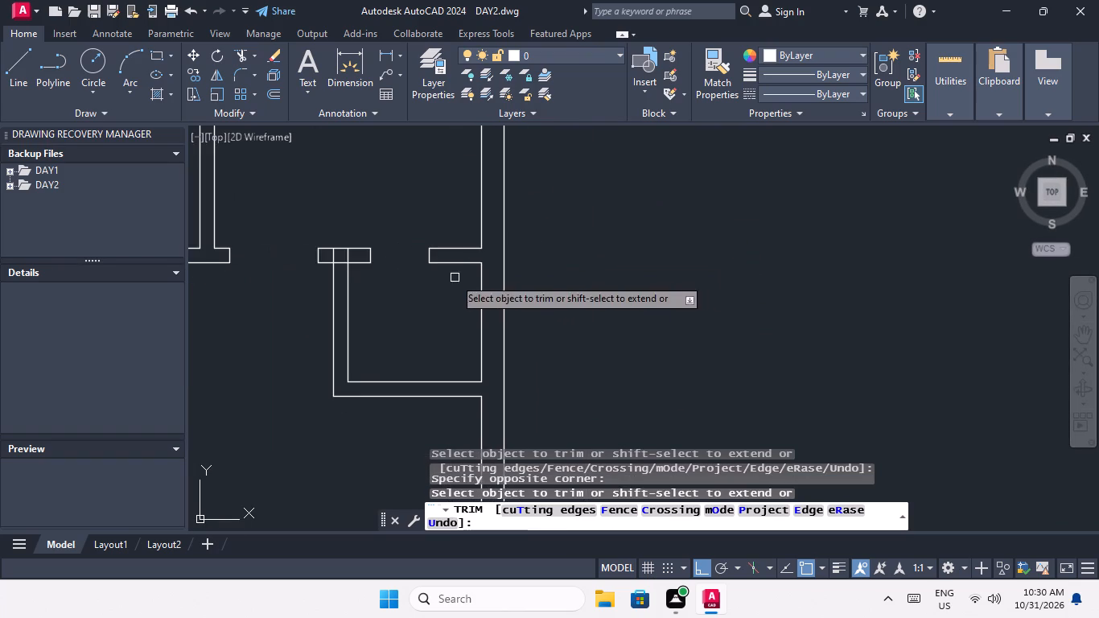
middle_drag(451, 278, 559, 283)
scroll(443, 265, up, 4)
drag(516, 229, 512, 229)
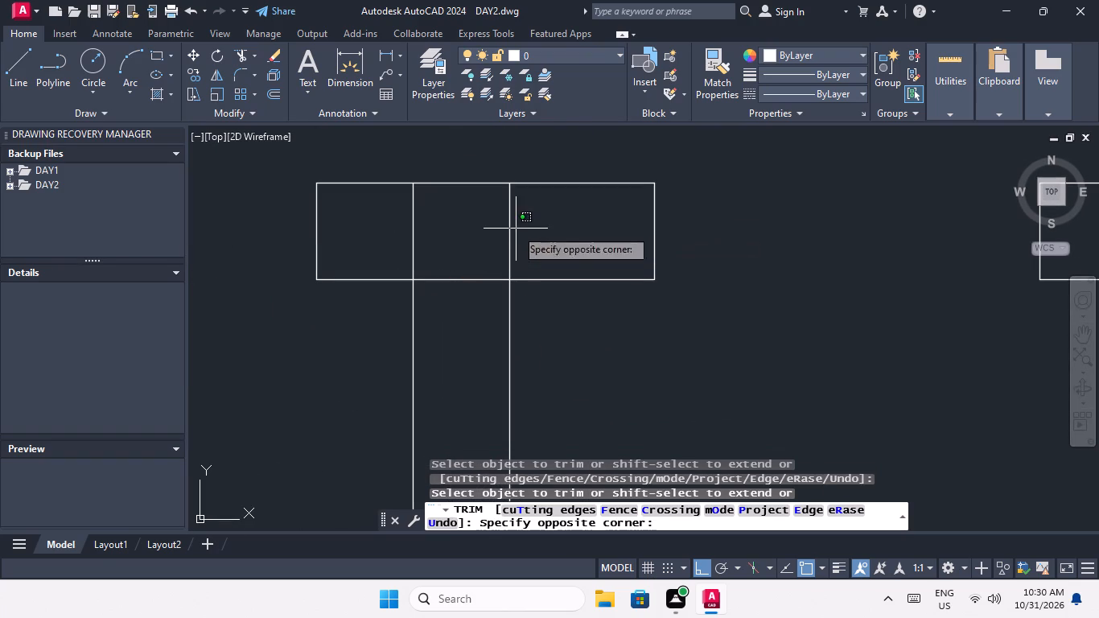
drag(512, 229, 507, 229)
click(394, 236)
drag(459, 300, 454, 285)
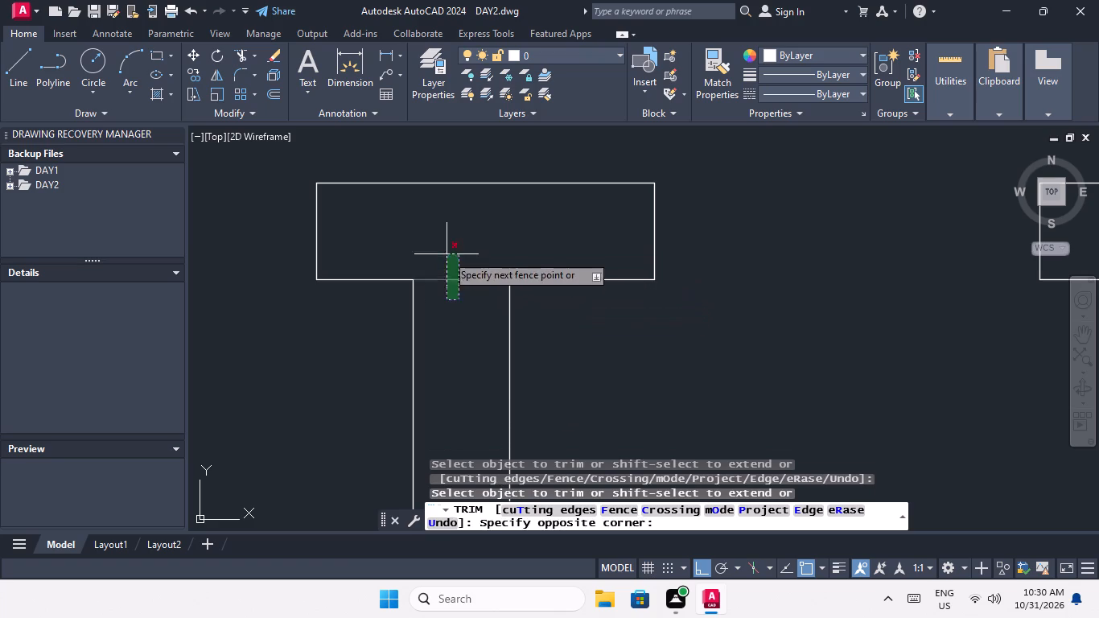
click(447, 254)
Trim the crossing lines where this row's top horizontal wall meets the building's outer right wall.
scroll(451, 247, down, 6)
middle_drag(501, 291, 537, 365)
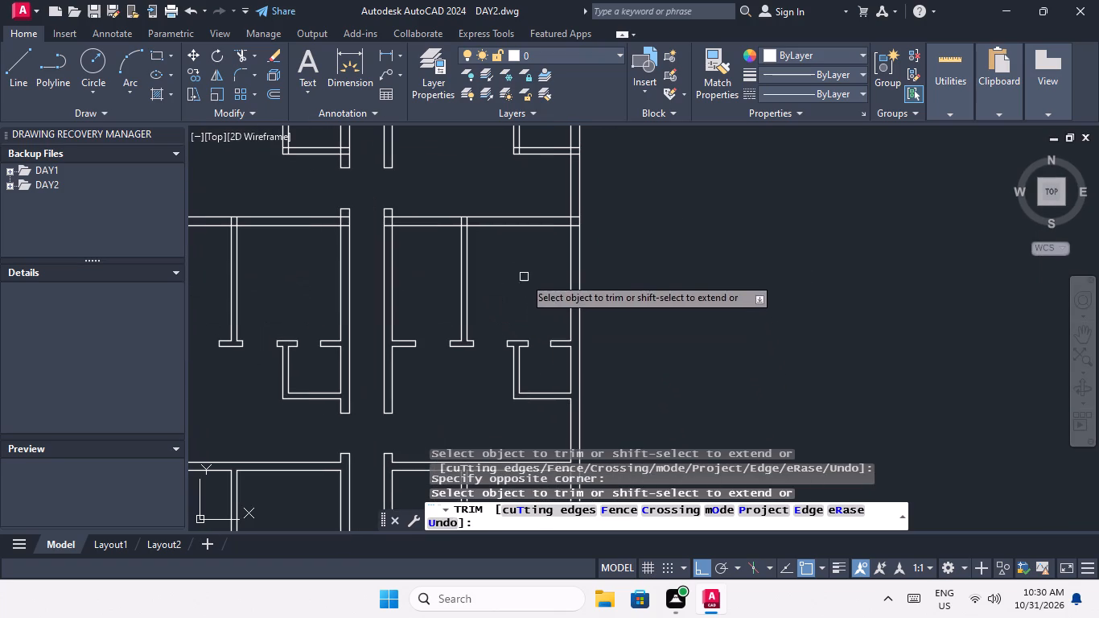
scroll(571, 215, up, 4)
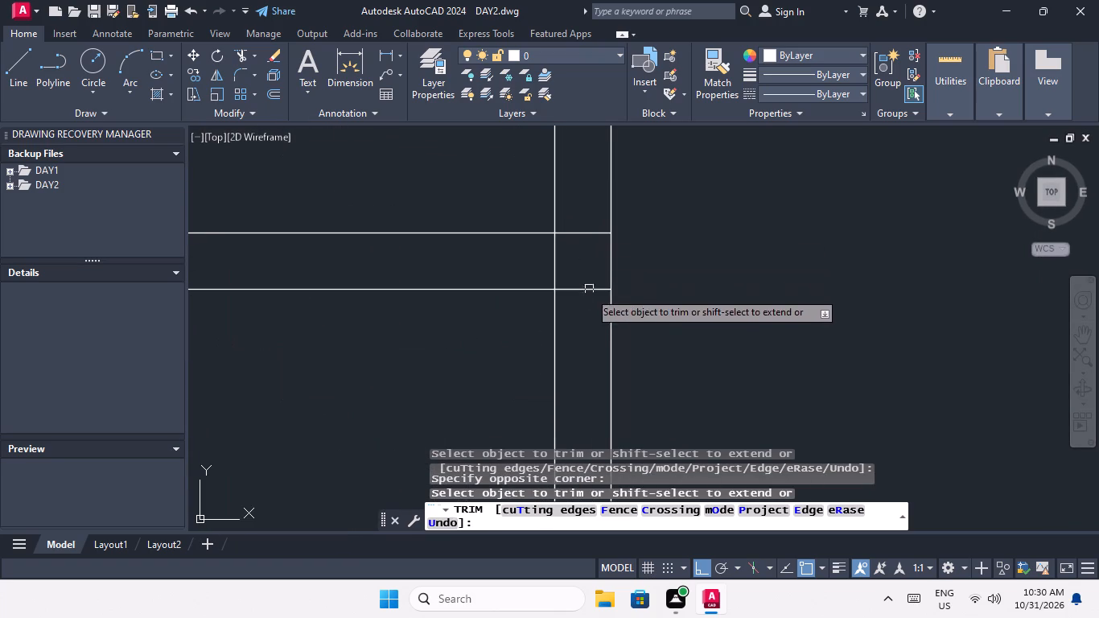
scroll(584, 233, up, 3)
scroll(545, 210, down, 2)
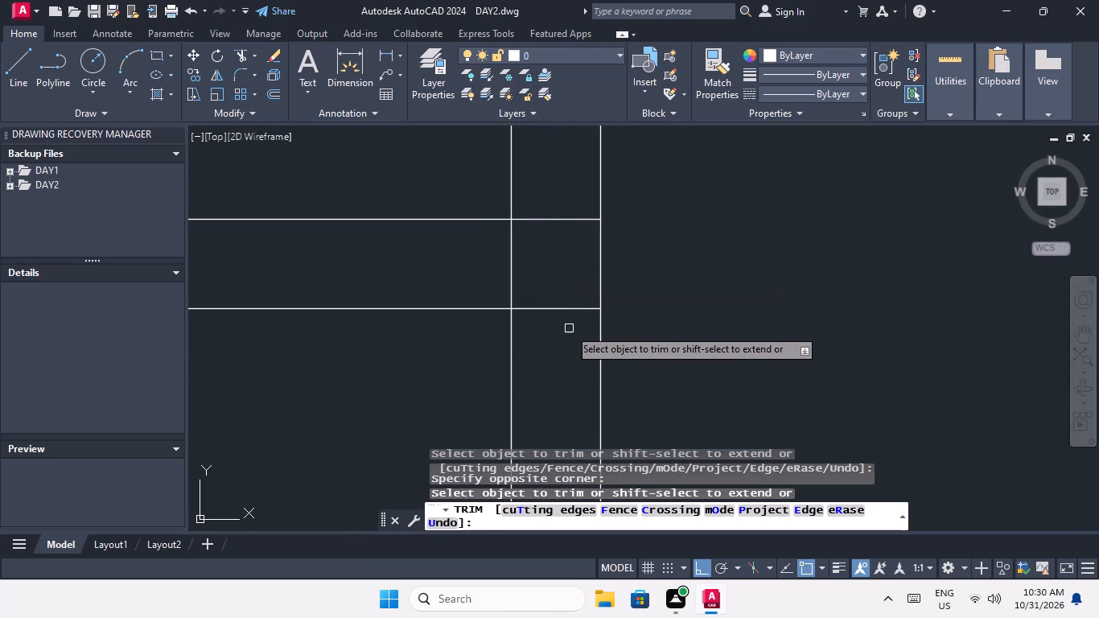
drag(570, 334, 570, 311)
click(560, 210)
drag(545, 238, 514, 278)
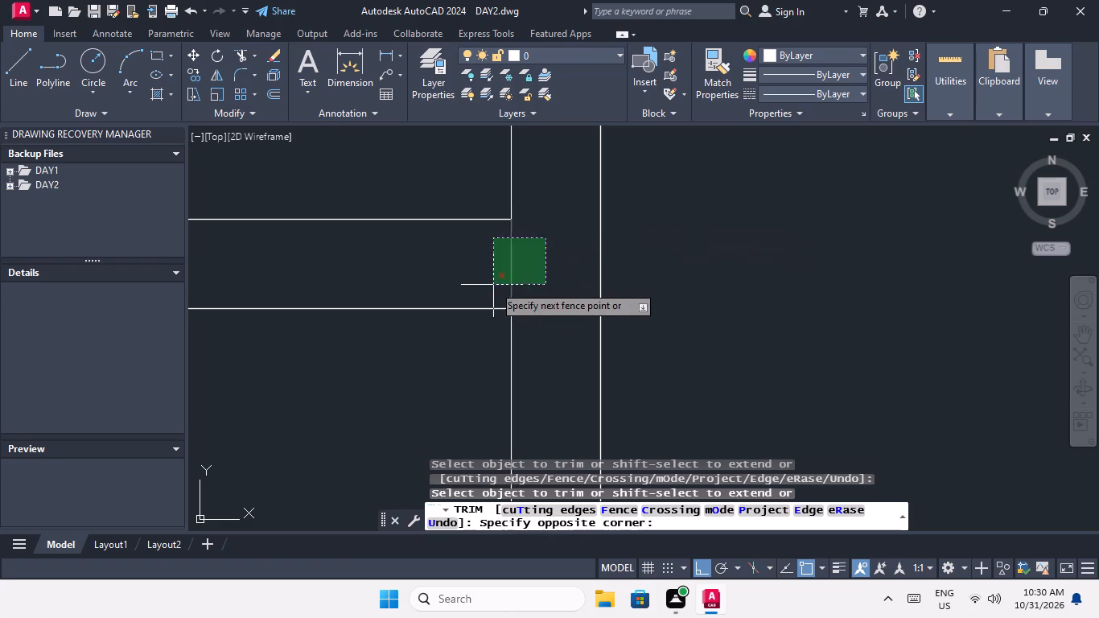
click(494, 284)
Trim the overlapping lines where this row's right vertical partition meets the horizontal wall at its upper end.
scroll(534, 256, down, 4)
middle_drag(435, 316, 532, 317)
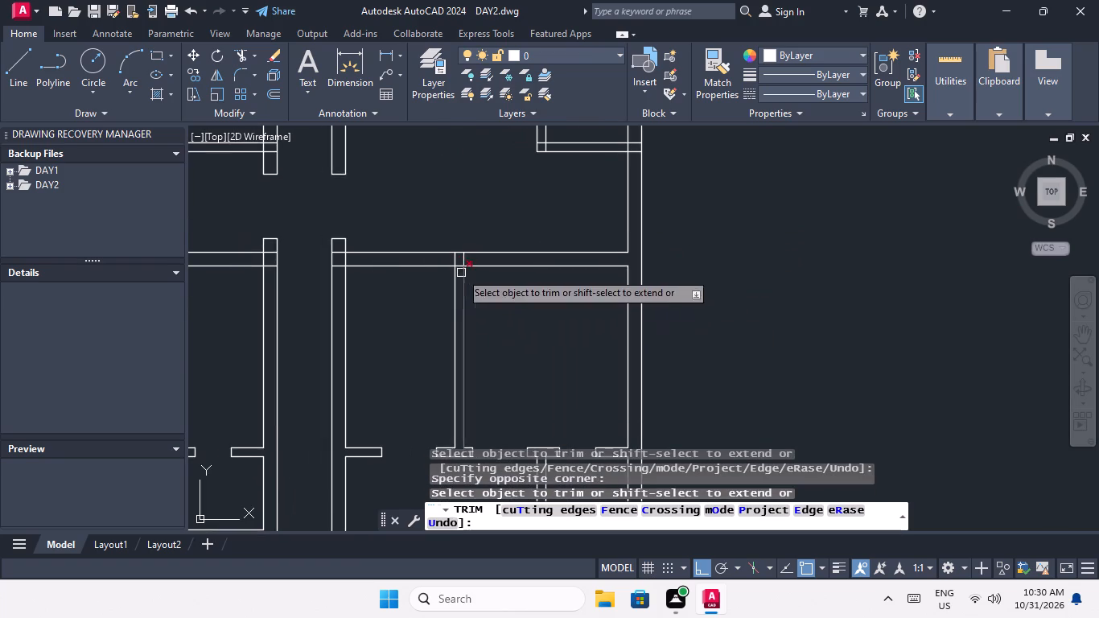
scroll(433, 249, up, 4)
drag(642, 292, 634, 296)
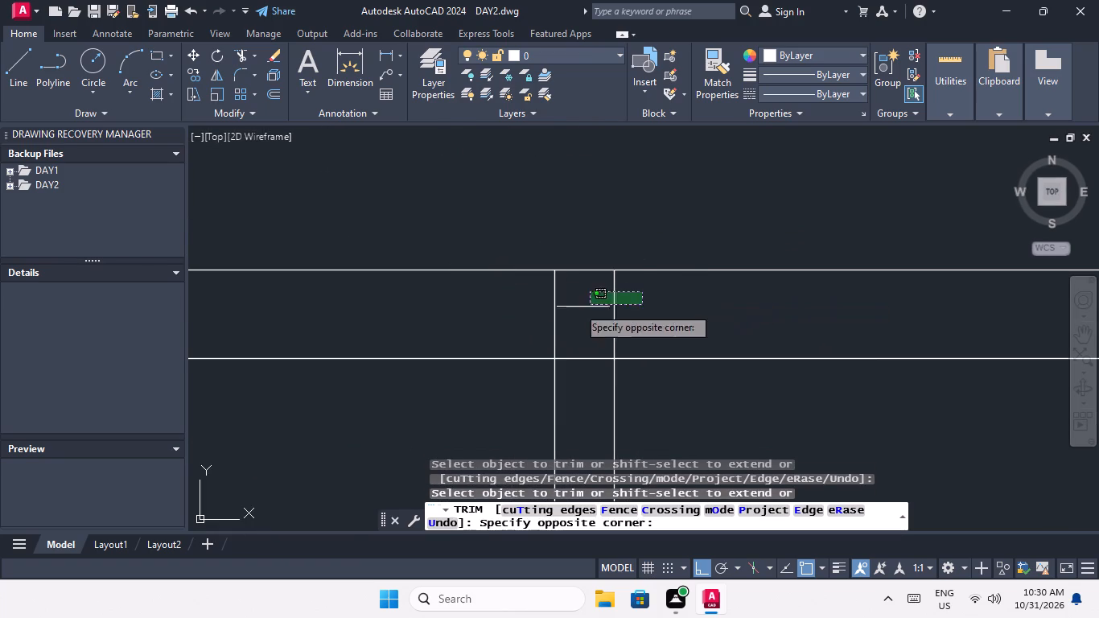
click(517, 317)
drag(599, 380, 589, 368)
click(565, 323)
Trim the crossing lines where this row's right top horizontal wall meets the corridor's right wall.
scroll(566, 323, down, 4)
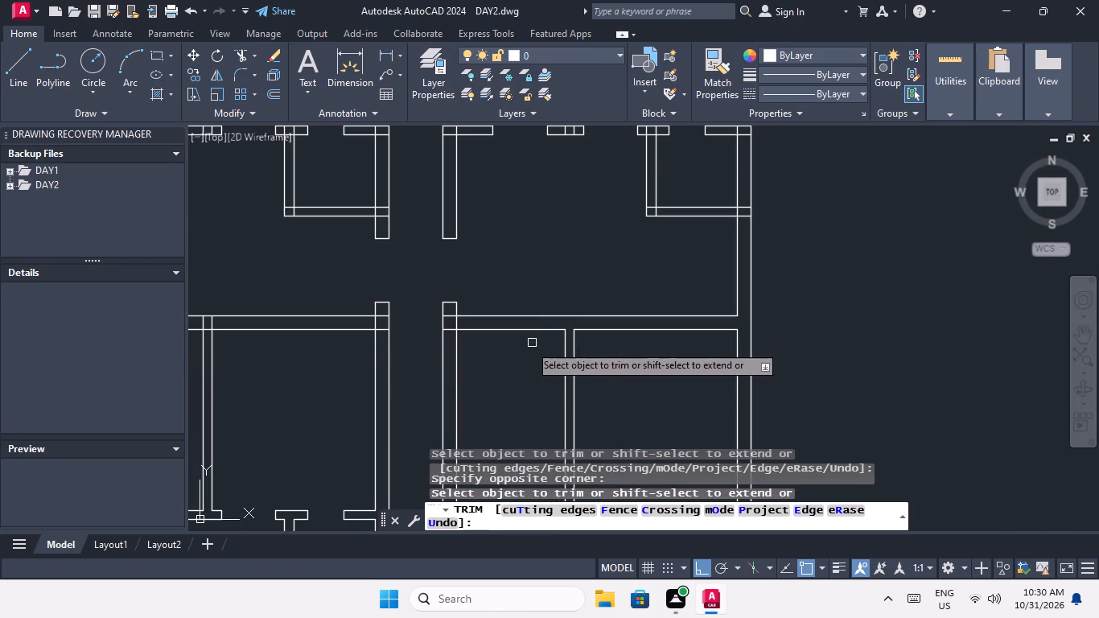
scroll(451, 318, up, 3)
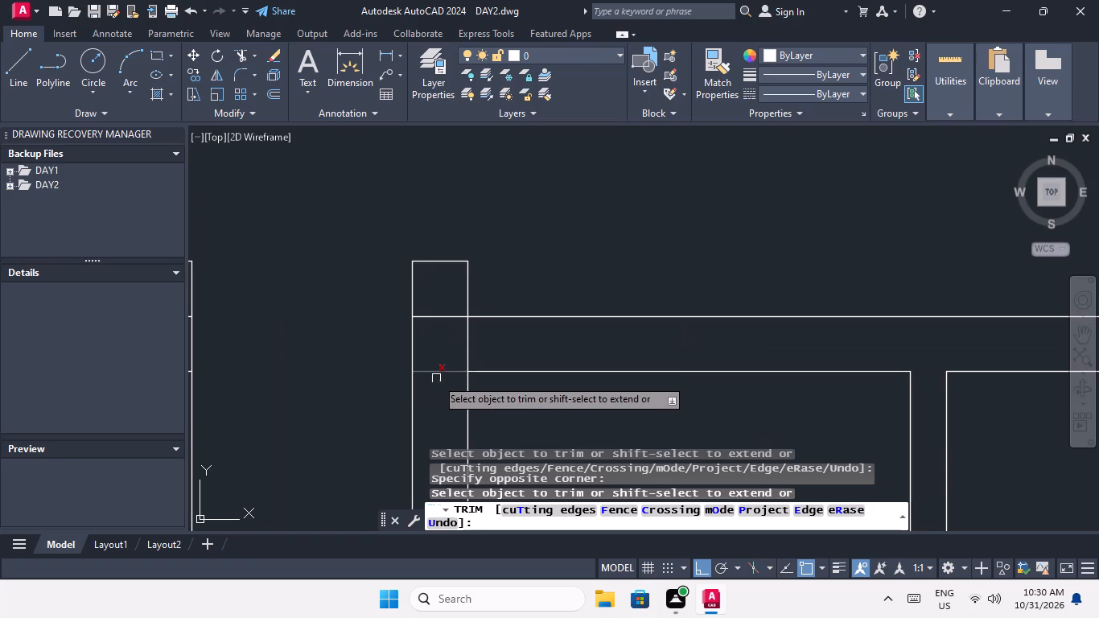
click(442, 386)
click(438, 311)
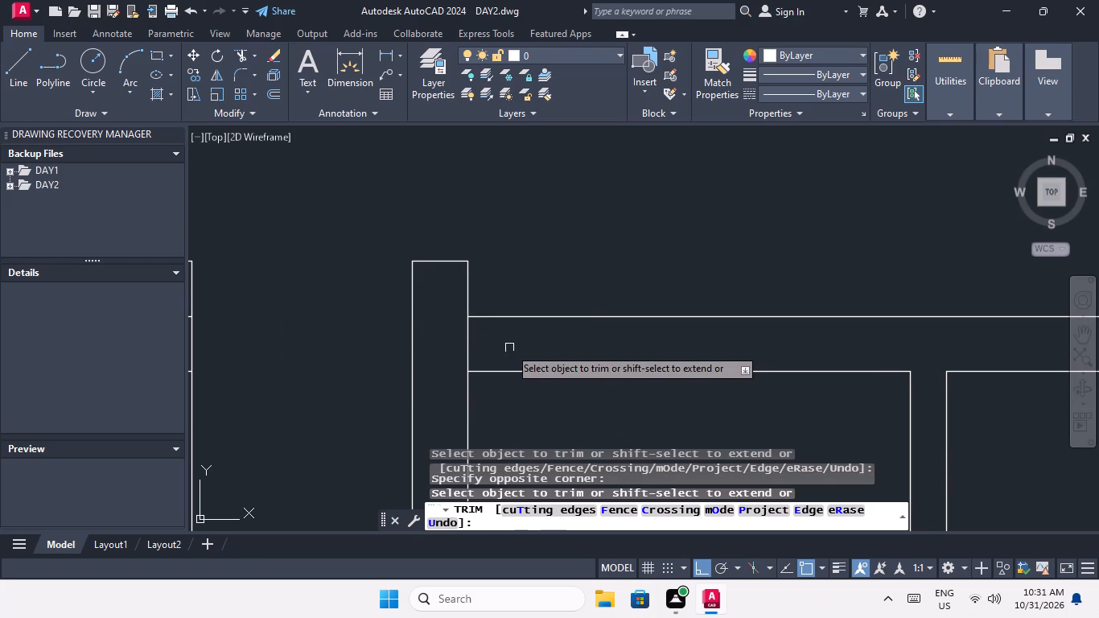
drag(494, 341, 477, 344)
click(451, 349)
Trim the crossing lines where this row's left top horizontal wall meets the corridor's left wall.
scroll(457, 336, down, 3)
middle_drag(406, 362, 412, 362)
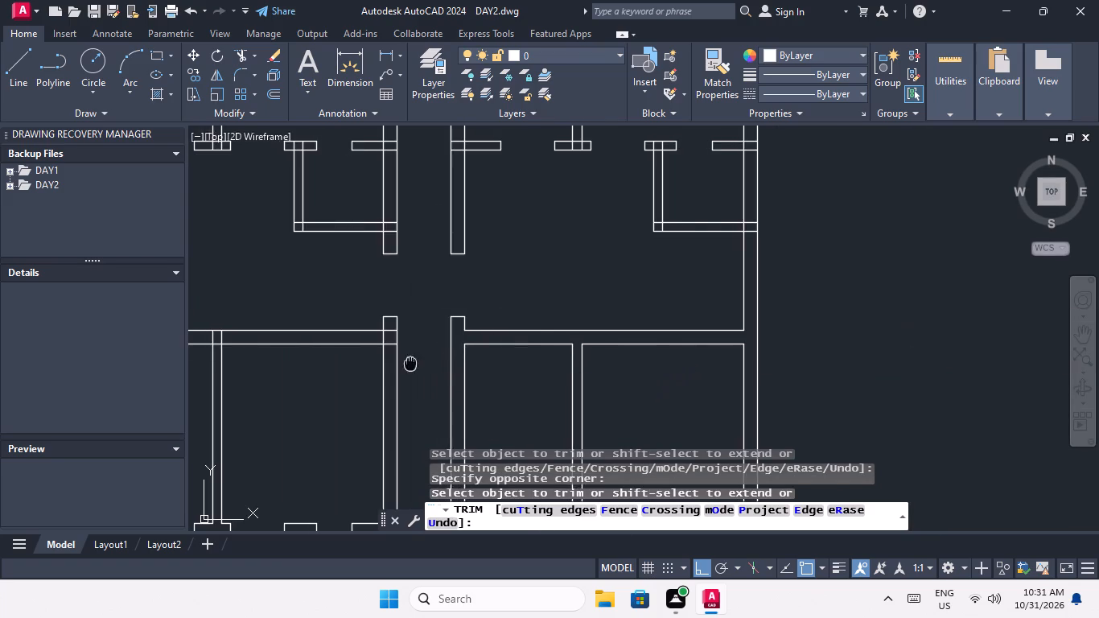
middle_drag(412, 362, 488, 362)
scroll(438, 332, up, 3)
drag(551, 390, 552, 380)
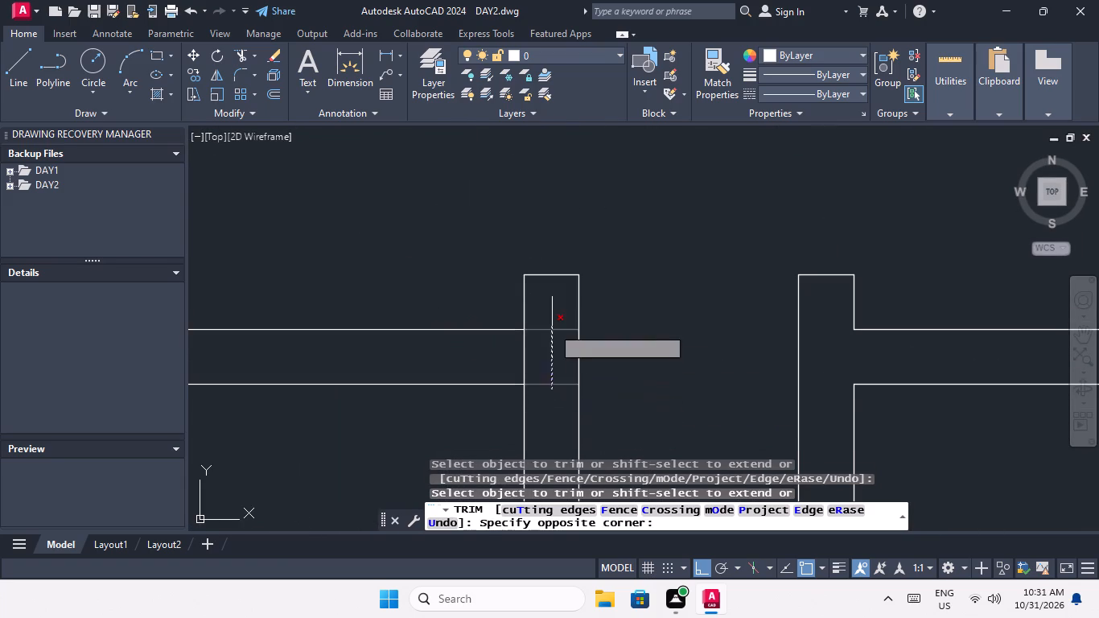
drag(550, 324, 544, 334)
drag(537, 348, 509, 361)
click(503, 363)
Trim the overlapping lines where this row's left vertical partition meets the horizontal wall at its upper end.
scroll(508, 349, down, 4)
middle_drag(418, 389, 496, 390)
scroll(477, 360, up, 4)
drag(558, 306, 516, 321)
click(459, 317)
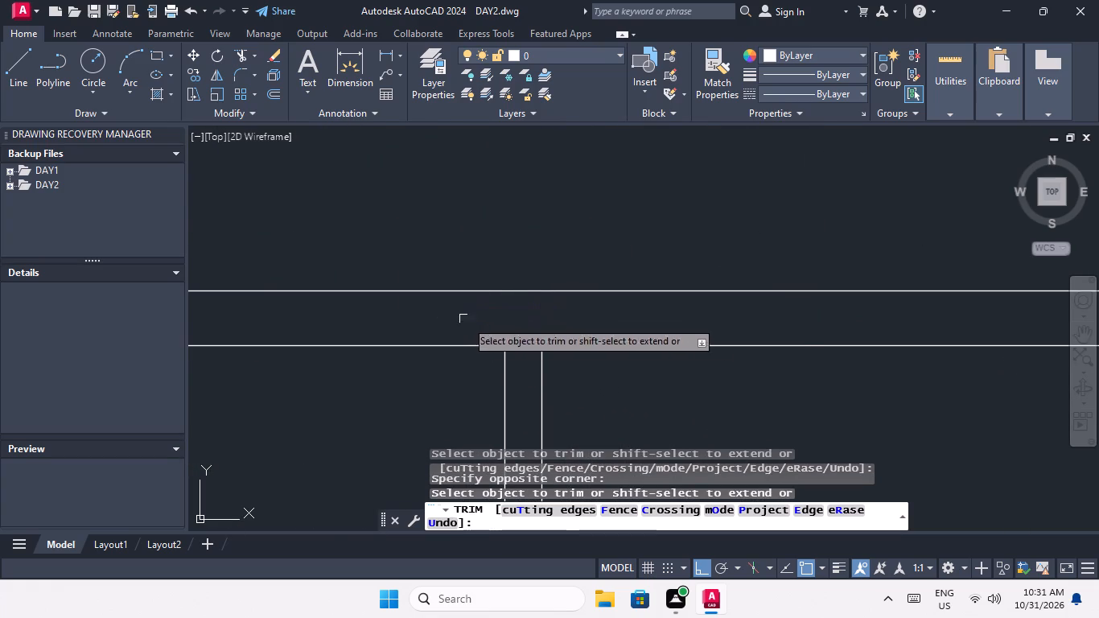
click(519, 347)
Trim the crossing lines where this row's top horizontal wall meets the building's outer left wall.
scroll(524, 332, down, 3)
scroll(414, 331, up, 4)
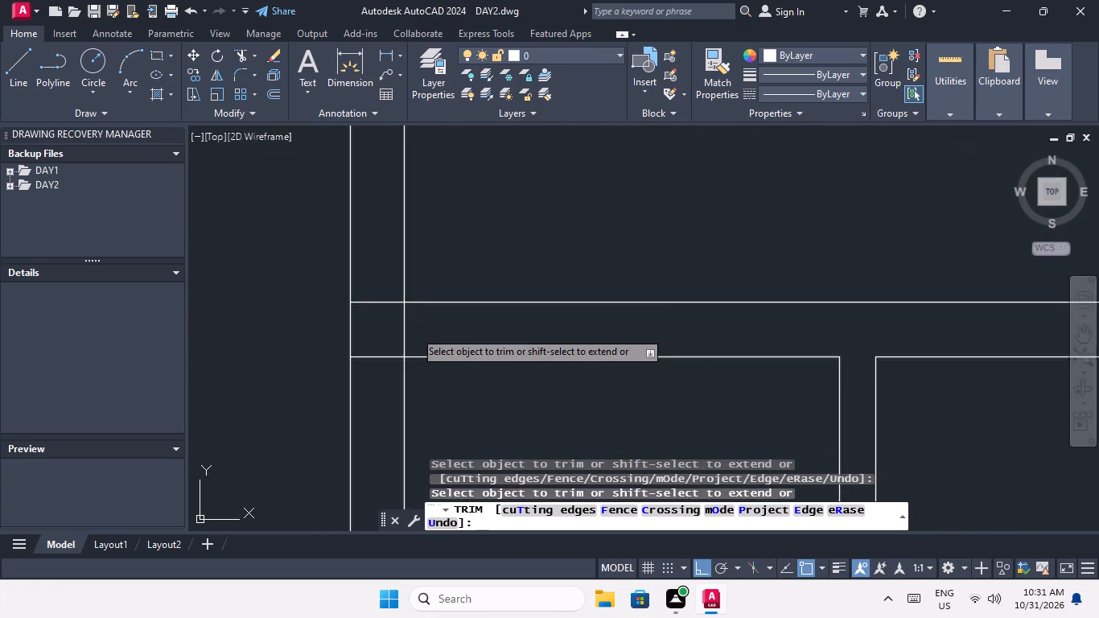
drag(395, 328, 392, 336)
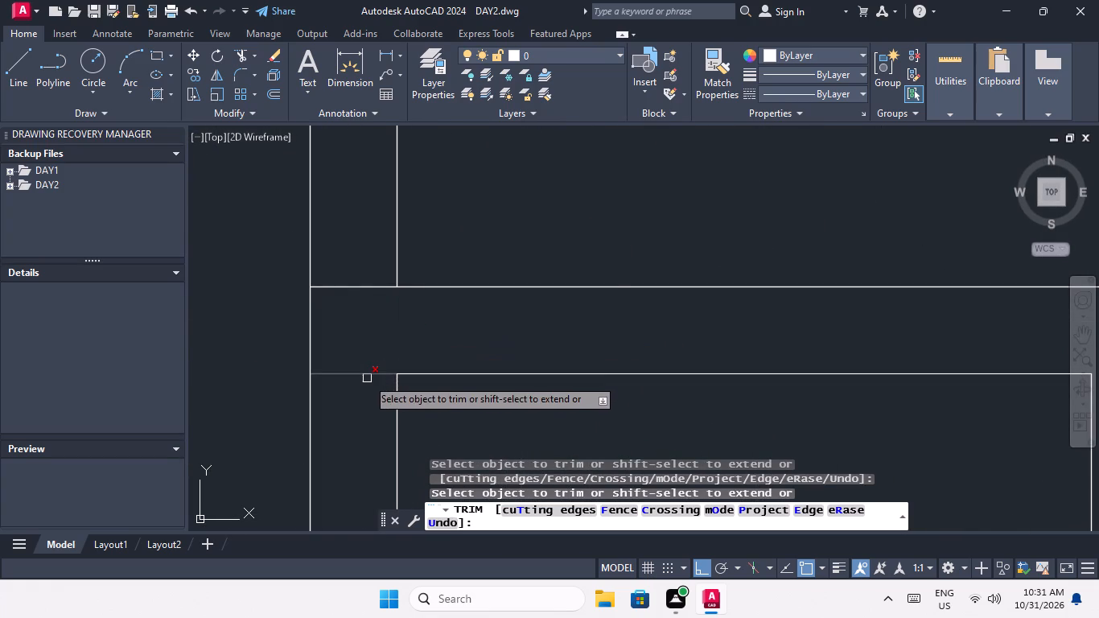
click(367, 378)
click(352, 286)
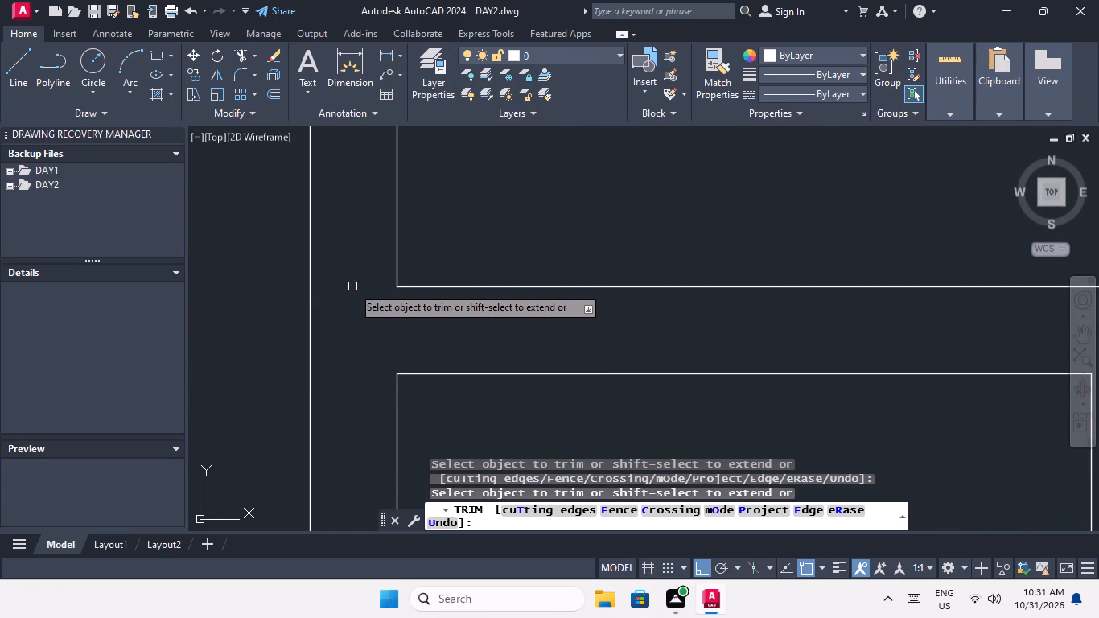
Trim the crossing lines where the top row's left wall stub meets the building's outer left wall.
scroll(356, 282, down, 5)
middle_drag(434, 307, 430, 326)
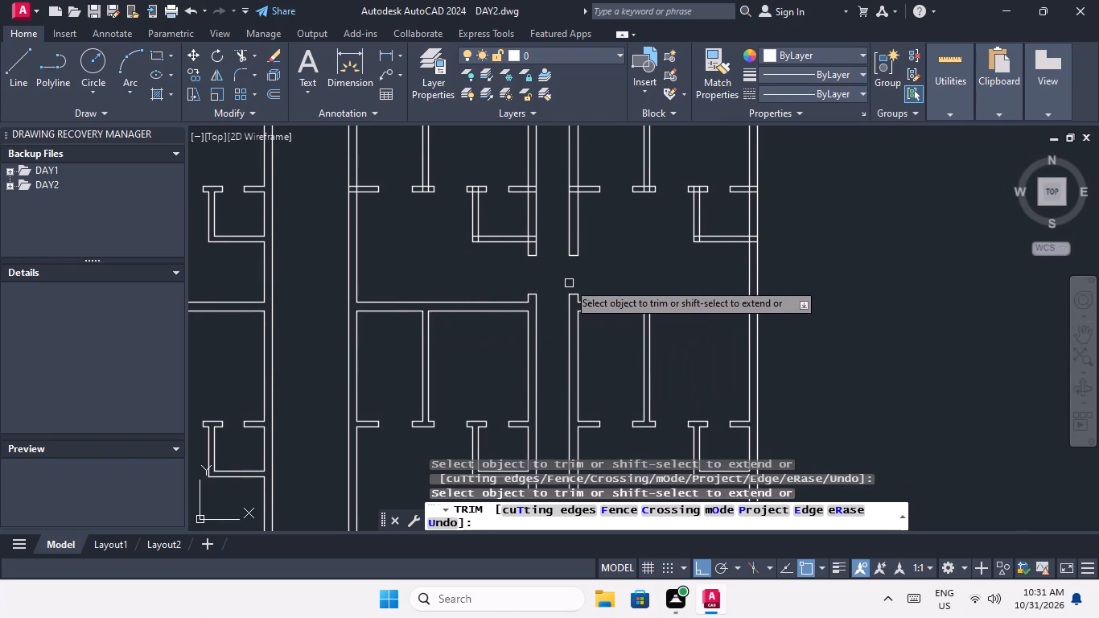
scroll(562, 280, down, 1)
middle_drag(558, 284, 483, 398)
scroll(361, 341, up, 3)
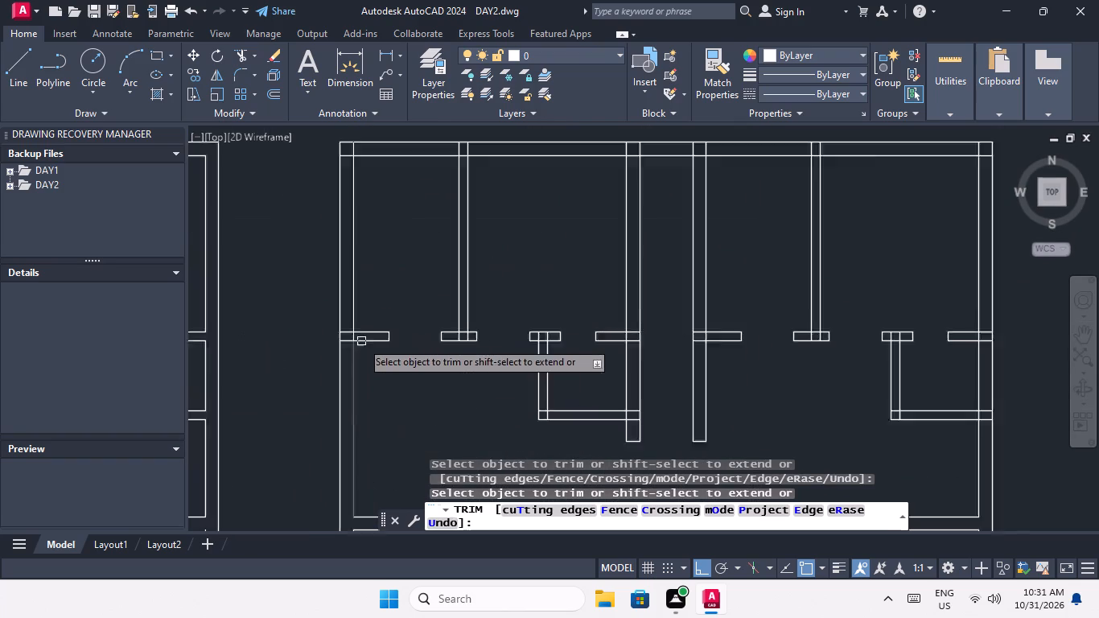
scroll(361, 341, up, 4)
drag(352, 431, 353, 420)
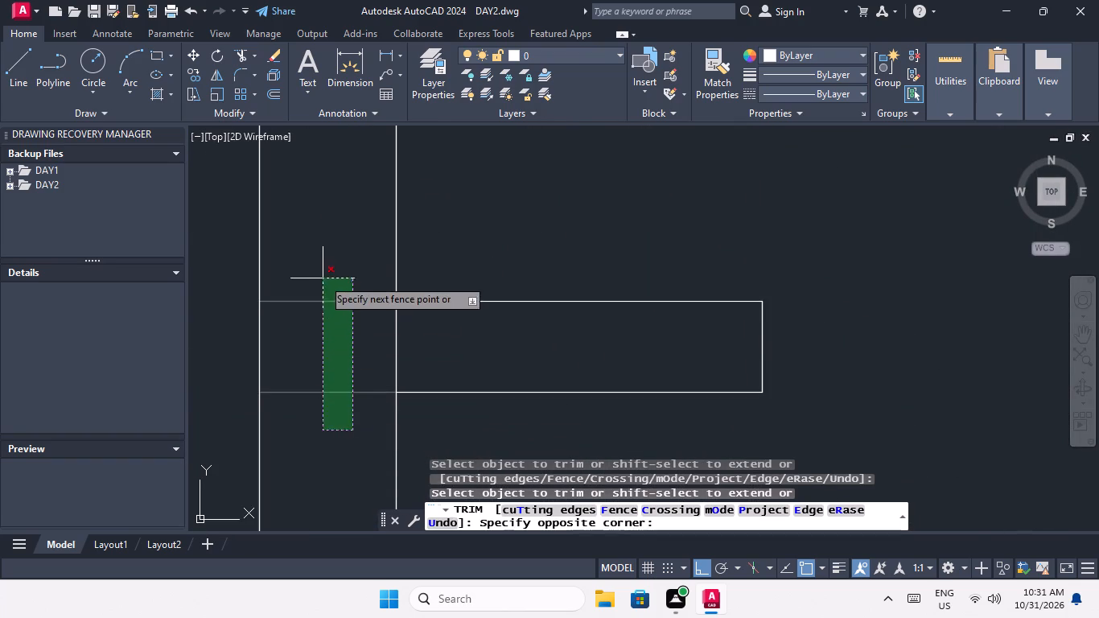
click(323, 278)
drag(430, 327, 372, 352)
click(347, 354)
Trim the overlapping lines where the top row's left vertical partition meets the short wall piece at its lower end.
scroll(356, 310, down, 5)
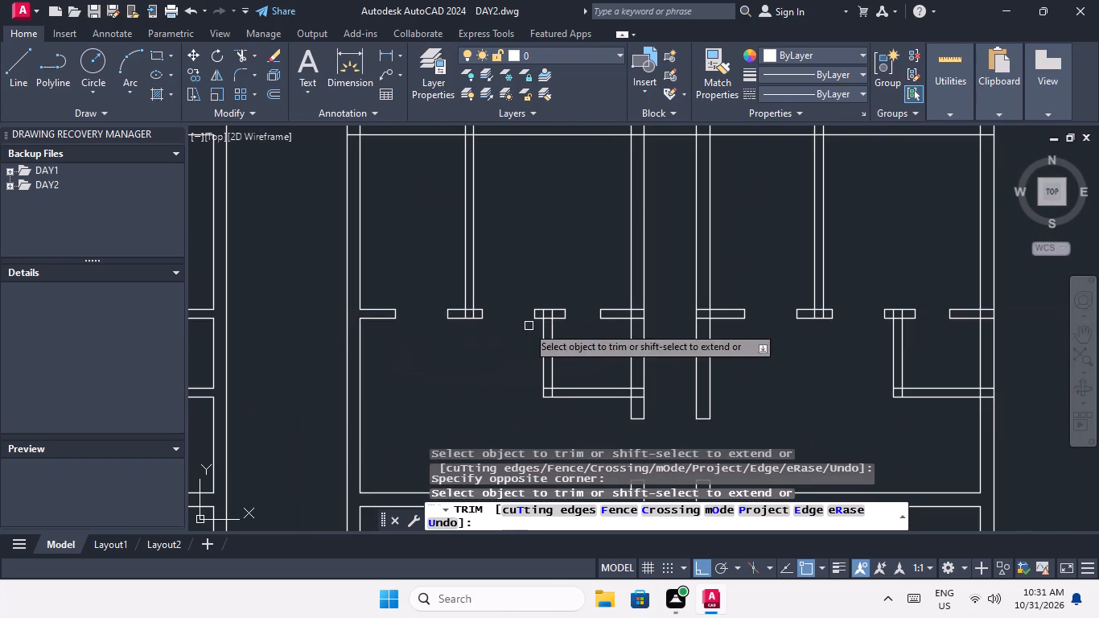
scroll(479, 317, up, 5)
drag(413, 262, 383, 286)
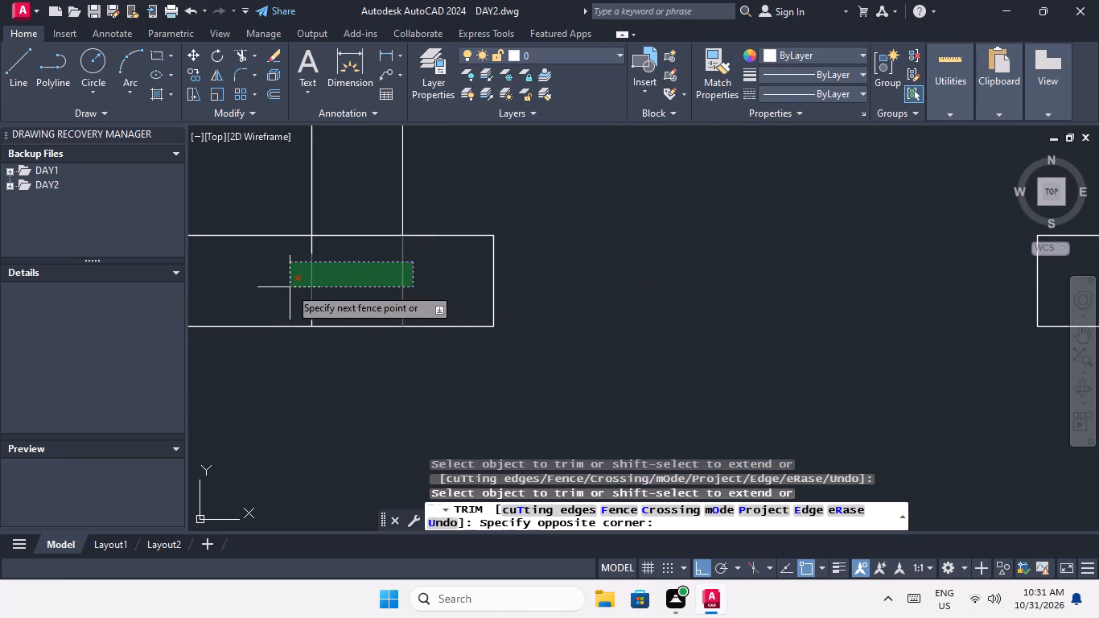
click(290, 287)
drag(373, 278, 365, 262)
click(339, 186)
Trim the overlapping lines at the lower-left corner of the top row's left small room.
scroll(340, 198, down, 4)
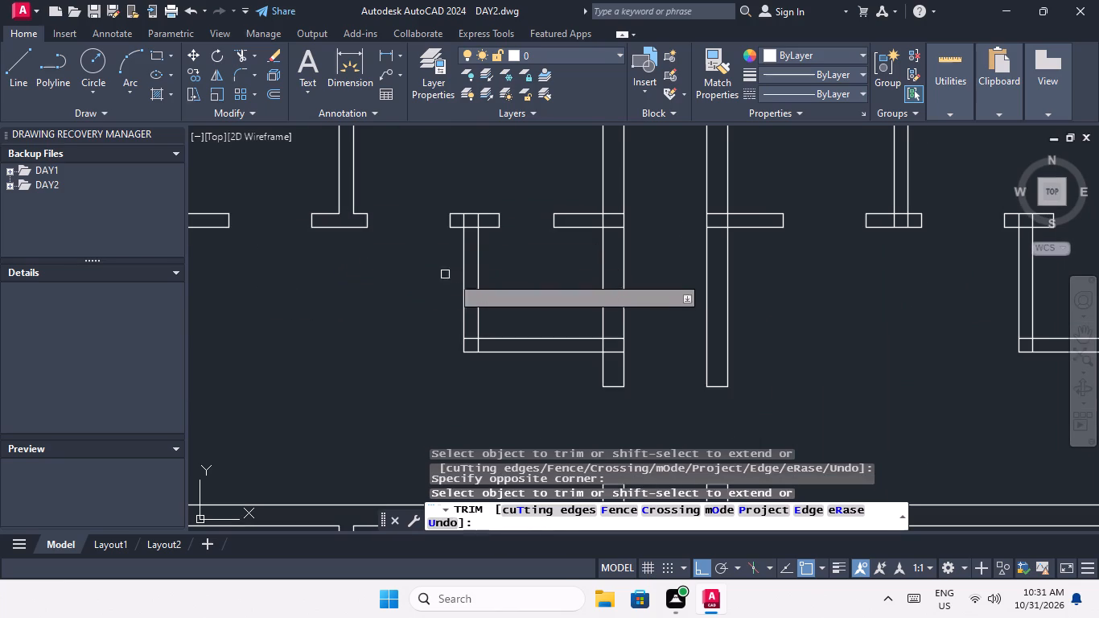
scroll(478, 355, up, 3)
drag(479, 328, 458, 336)
click(451, 340)
drag(450, 331, 450, 321)
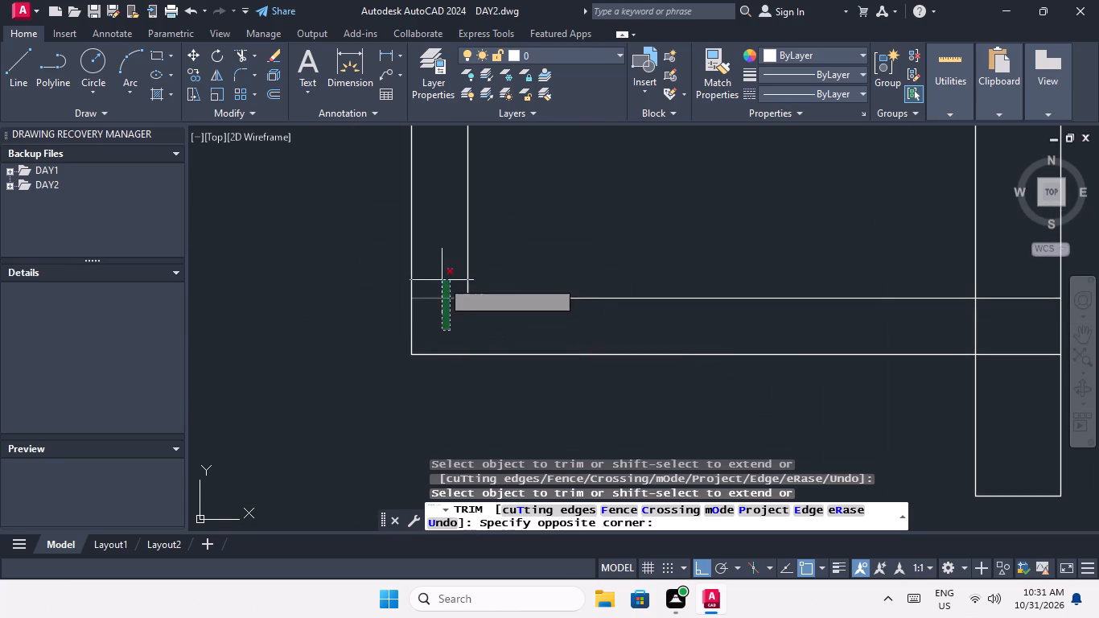
click(442, 280)
Trim the overlapping lines where the top row's left small room's side wall meets the short wall piece at its upper end.
scroll(442, 280, down, 3)
middle_drag(430, 333, 426, 426)
scroll(436, 261, up, 3)
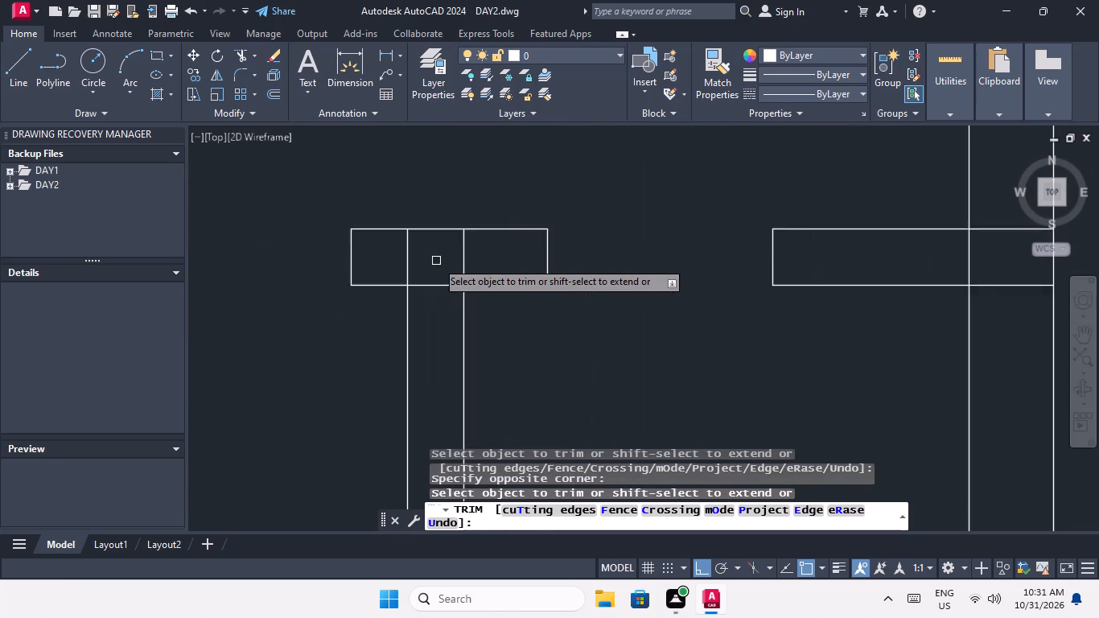
scroll(436, 261, up, 1)
drag(492, 242, 457, 251)
click(373, 252)
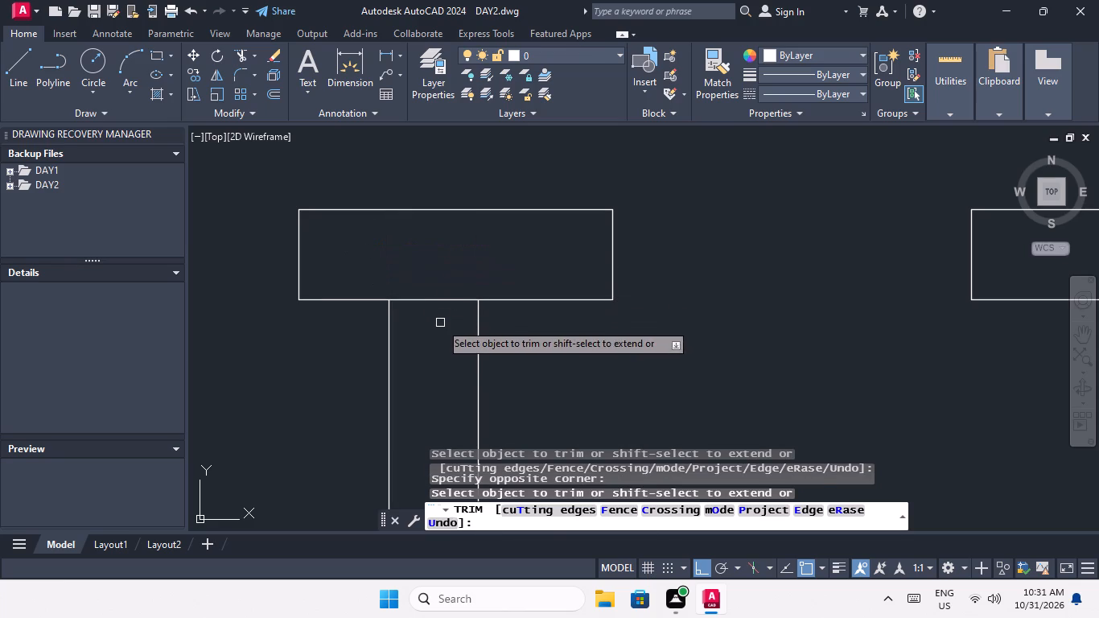
drag(440, 323, 439, 306)
click(434, 282)
Trim the crossing lines where the top row's left small room's bottom wall meets the corridor's left wall.
scroll(433, 270, down, 3)
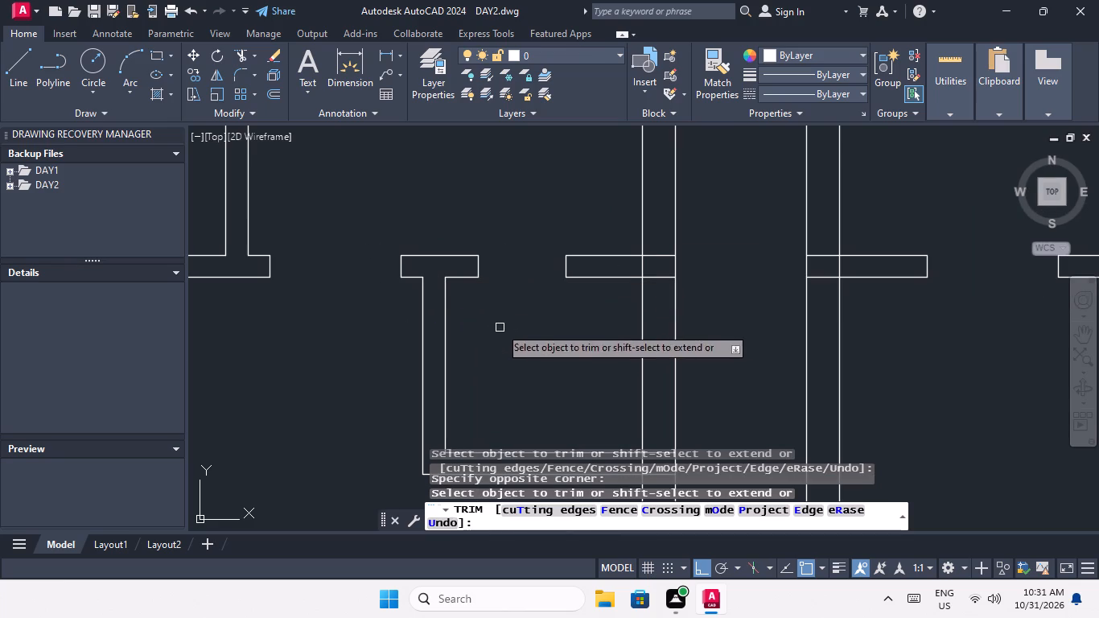
scroll(500, 287, down, 2)
middle_drag(493, 291, 378, 256)
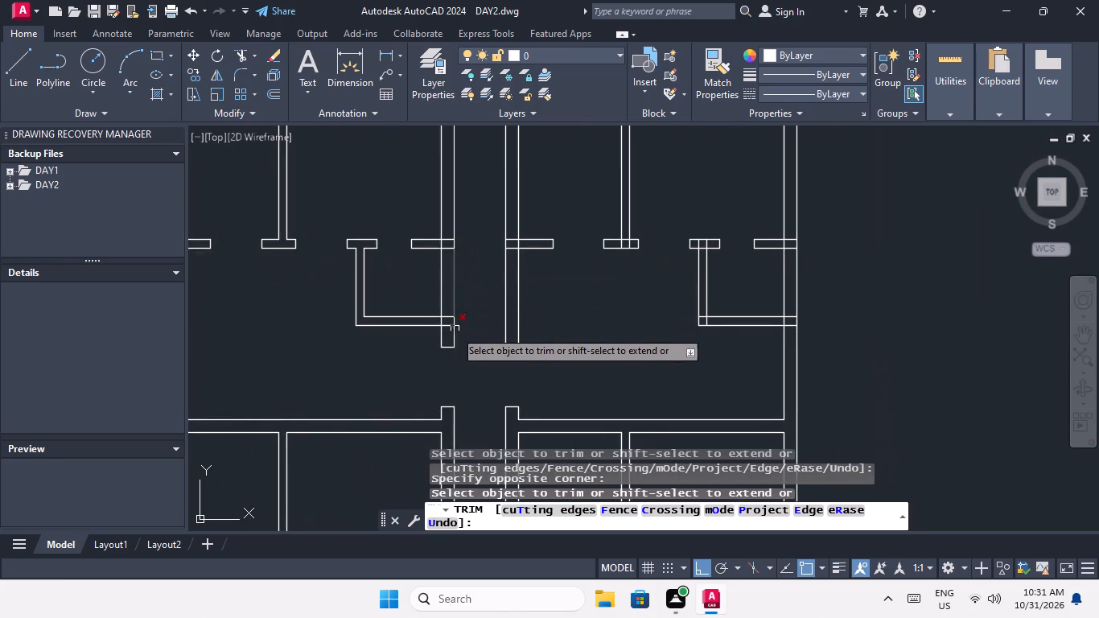
scroll(458, 332, up, 5)
click(428, 348)
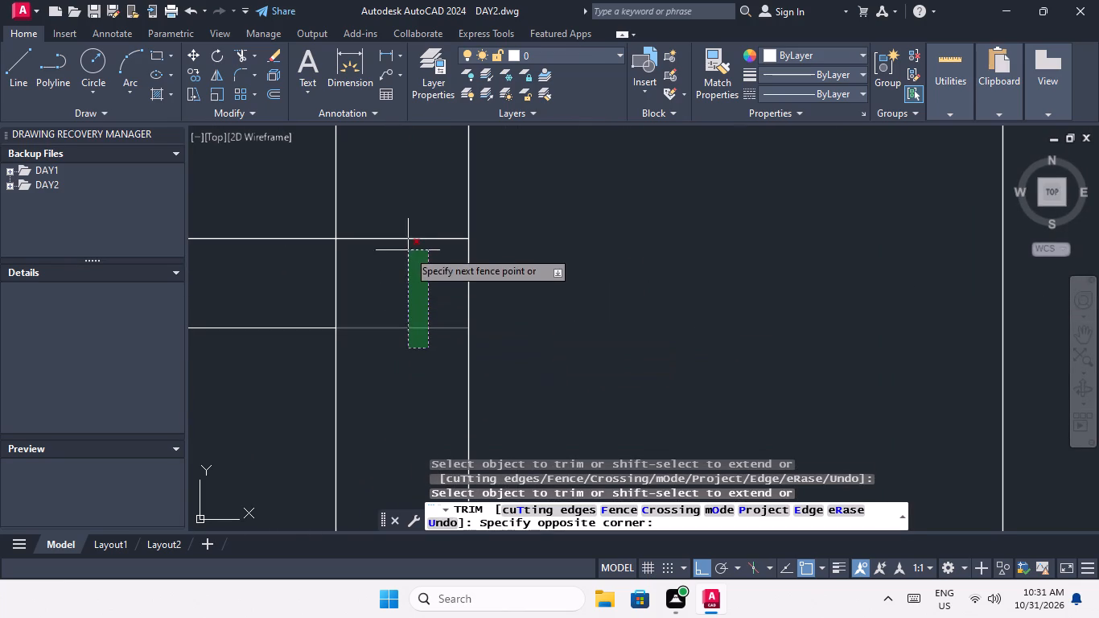
click(404, 225)
drag(385, 237, 329, 300)
click(322, 302)
Trim the crossing lines where the wall stub above the left small room meets the corridor's left wall.
scroll(348, 268, down, 4)
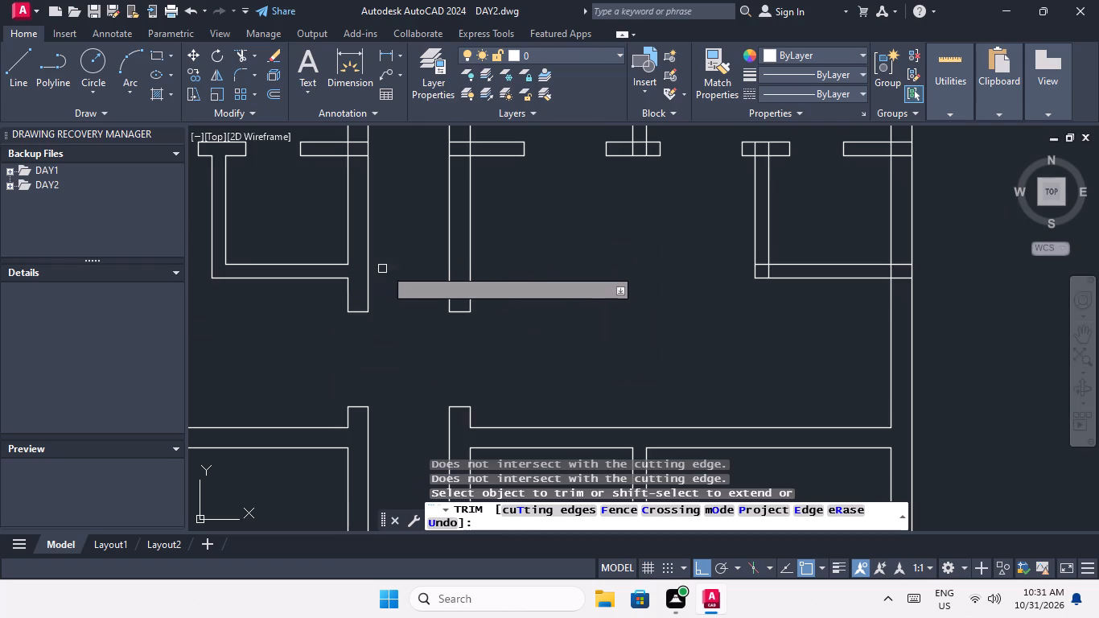
middle_drag(419, 233, 413, 356)
scroll(344, 265, up, 4)
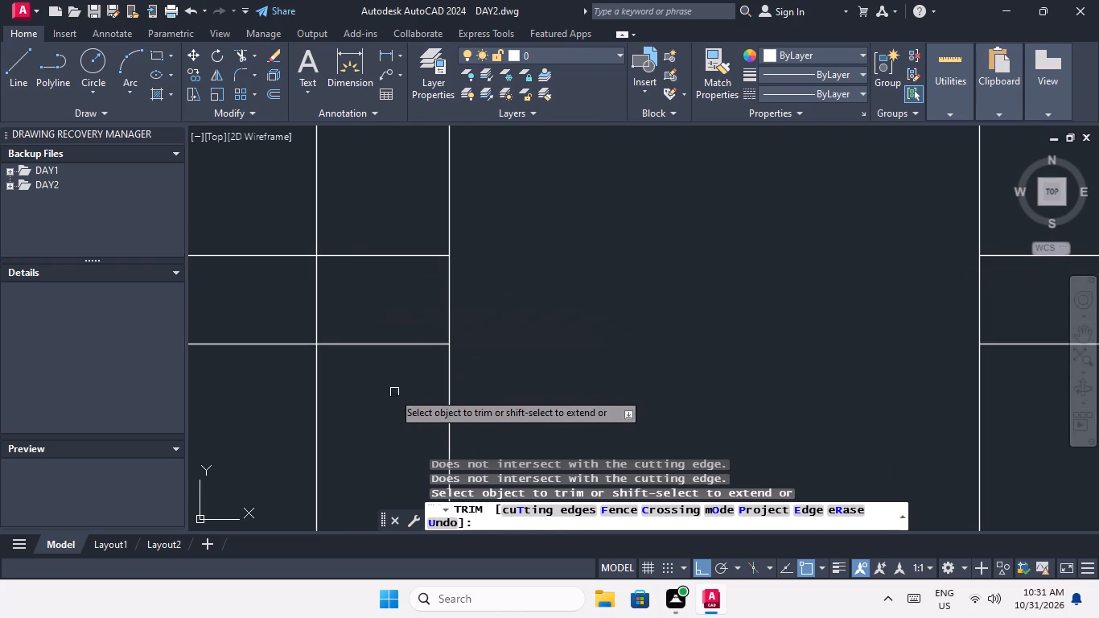
drag(389, 389, 364, 281)
drag(352, 182, 353, 204)
drag(355, 249, 311, 293)
click(288, 302)
Trim the crossing lines where the top row's wall stub meets the corridor's right wall.
scroll(312, 264, down, 5)
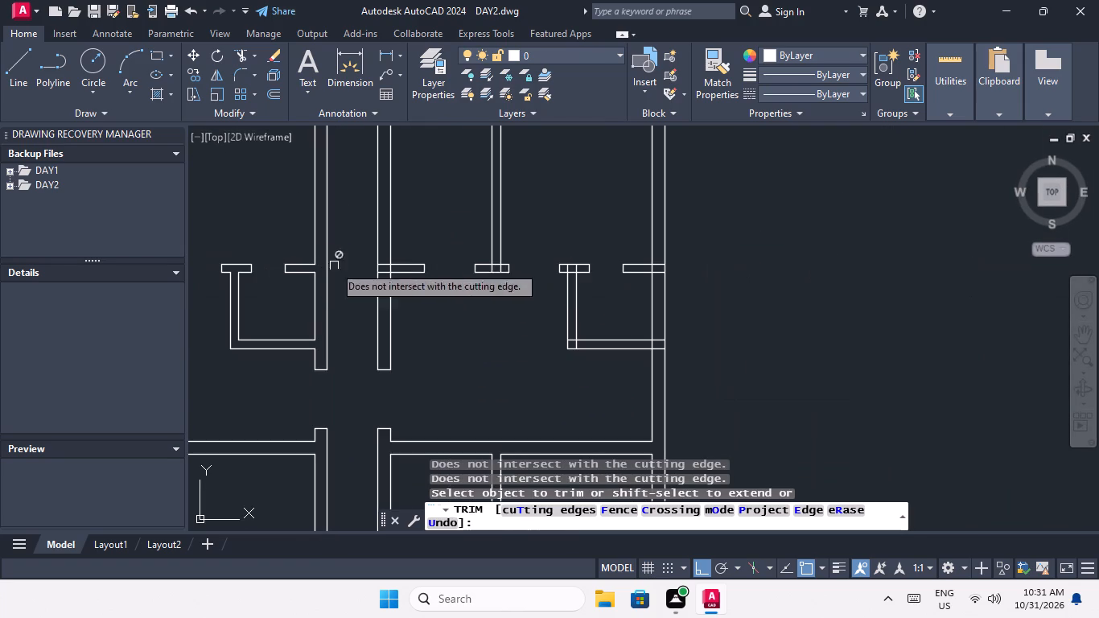
scroll(389, 266, up, 4)
click(360, 327)
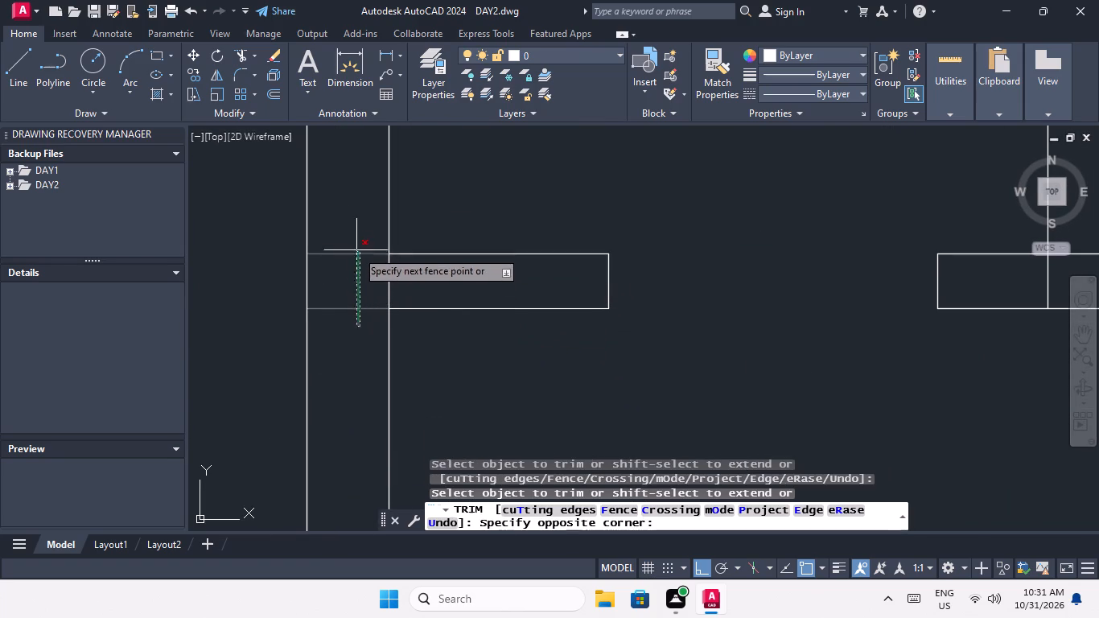
click(356, 243)
drag(405, 274, 357, 288)
click(352, 288)
Trim the overlapping lines where the top row's right vertical partition meets the short wall piece at its lower end.
scroll(360, 261, down, 3)
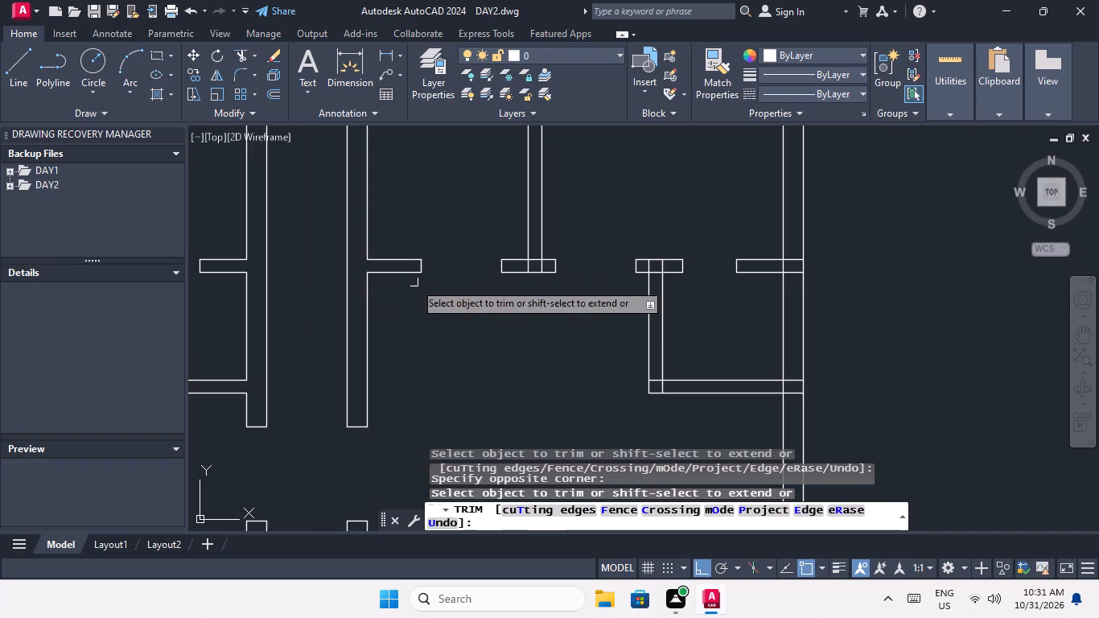
middle_drag(475, 296, 373, 297)
scroll(434, 267, up, 4)
drag(480, 253, 438, 262)
drag(321, 265, 344, 266)
drag(418, 253, 416, 241)
click(404, 179)
Trim the overlapping lines at the lower-left corner of the top row's right small room.
scroll(401, 195, down, 4)
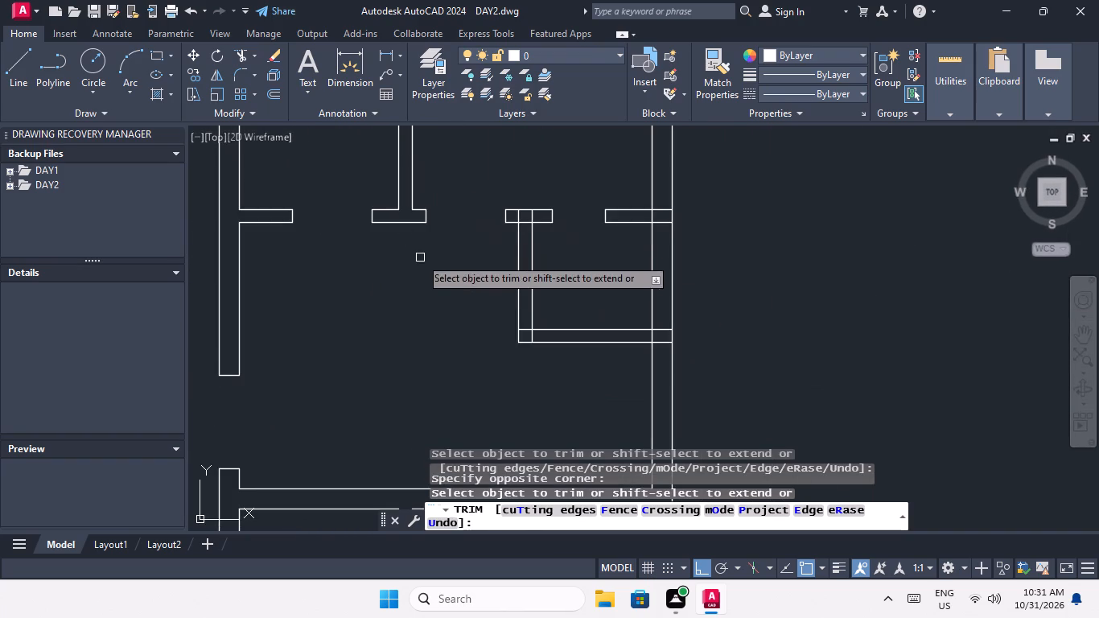
scroll(421, 257, down, 4)
scroll(443, 270, up, 5)
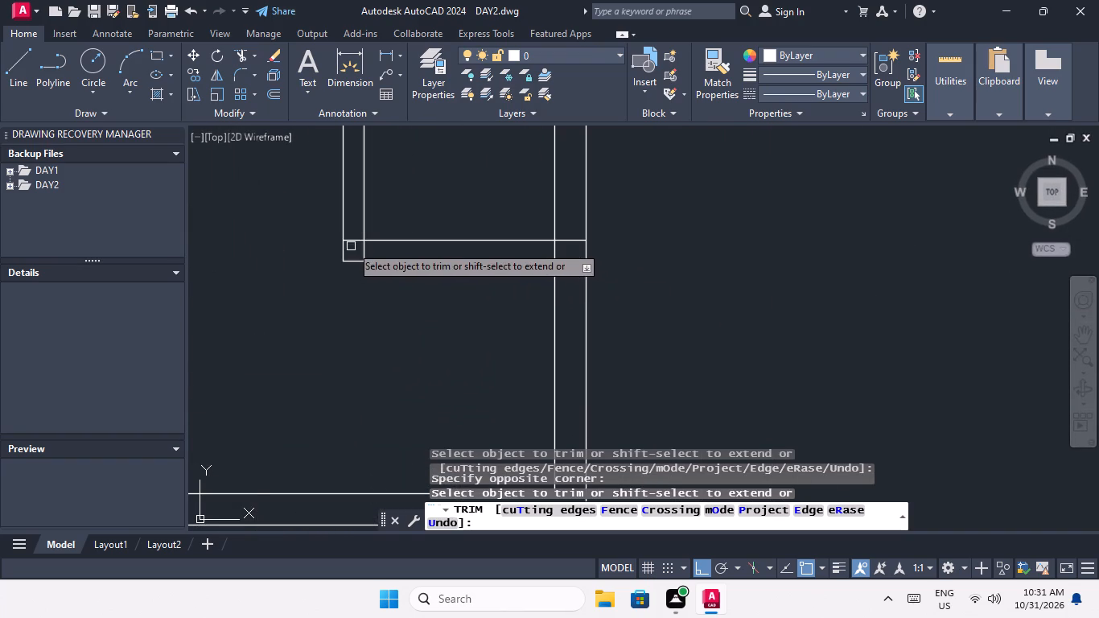
scroll(351, 245, up, 3)
drag(437, 252, 367, 289)
click(360, 290)
drag(364, 275, 356, 253)
click(340, 208)
Trim the crossing lines where the top row's right small room's bottom wall meets the building's outer right wall.
scroll(340, 215, down, 5)
scroll(481, 239, up, 4)
drag(462, 287, 459, 266)
drag(454, 159, 450, 171)
drag(436, 200, 400, 216)
click(346, 216)
Trim the overlapping lines where the top row's right small room's side wall meets the short wall piece at its upper end.
scroll(356, 218, down, 4)
middle_drag(323, 286, 411, 368)
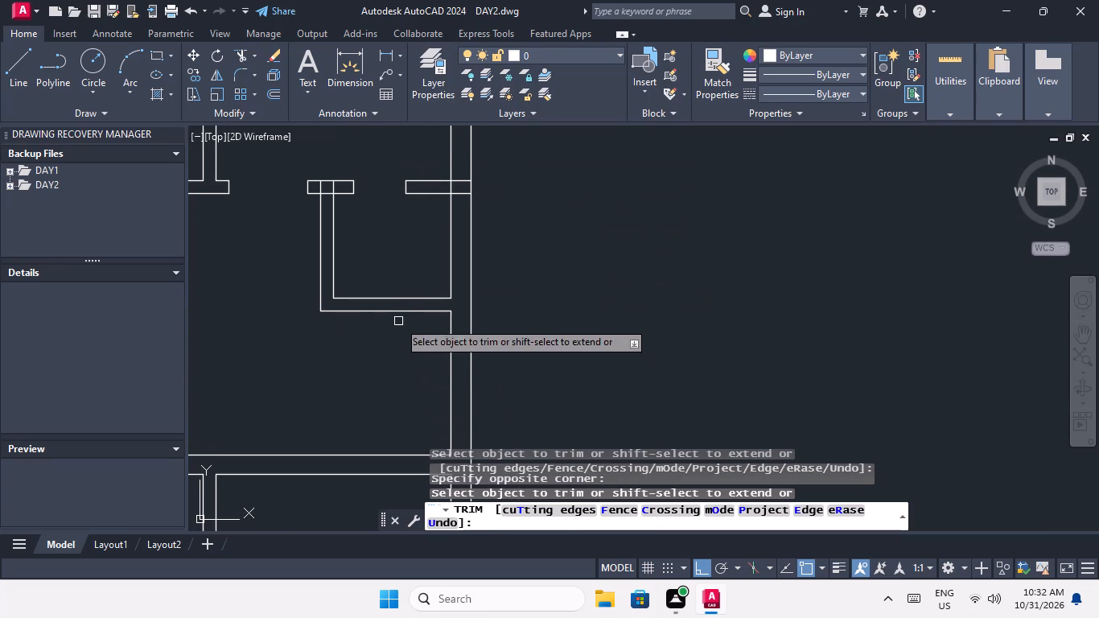
scroll(319, 183, up, 4)
drag(413, 196, 372, 211)
drag(293, 212, 310, 220)
drag(344, 280, 345, 270)
click(345, 221)
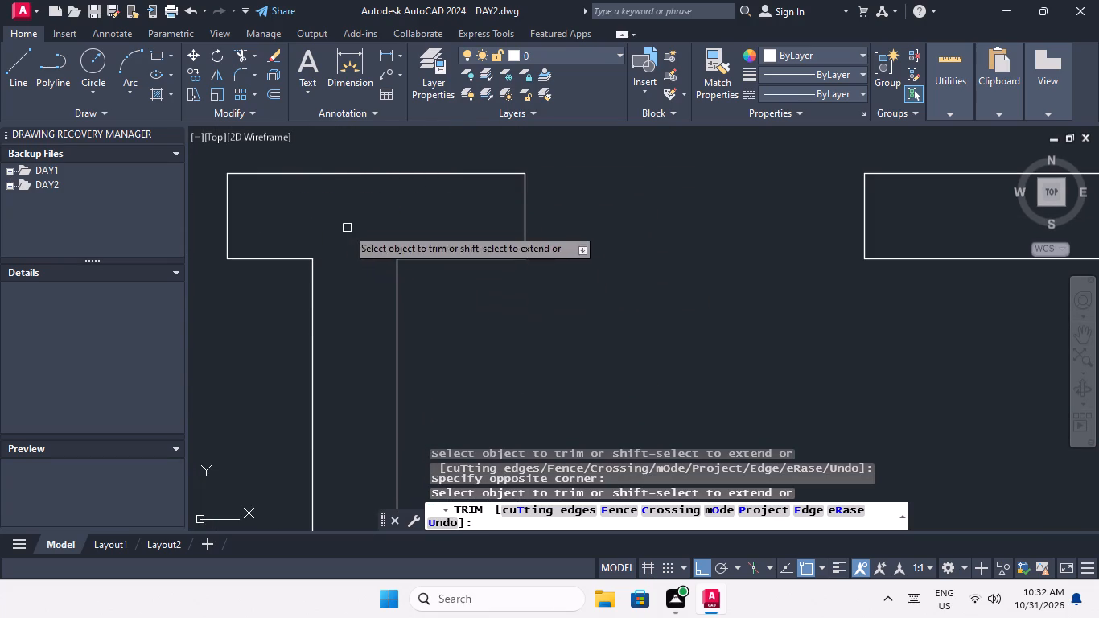
Trim the crossing lines where the top row's right wall stub meets the building's outer right wall.
scroll(347, 228, down, 4)
scroll(474, 216, up, 4)
drag(525, 336, 521, 303)
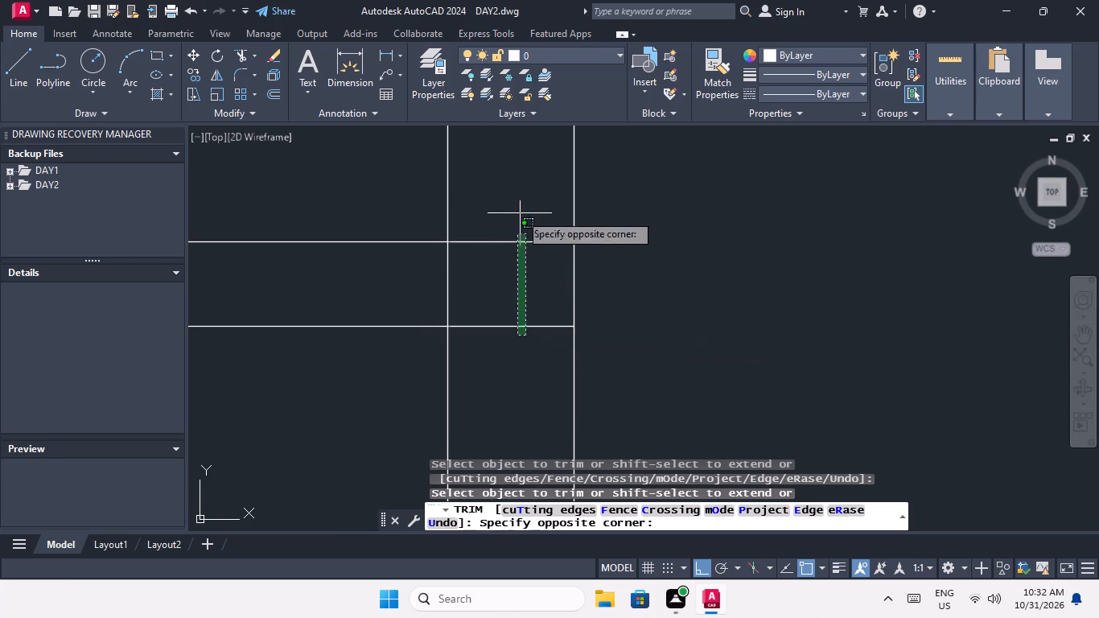
drag(521, 196, 510, 229)
drag(488, 266, 414, 313)
click(408, 313)
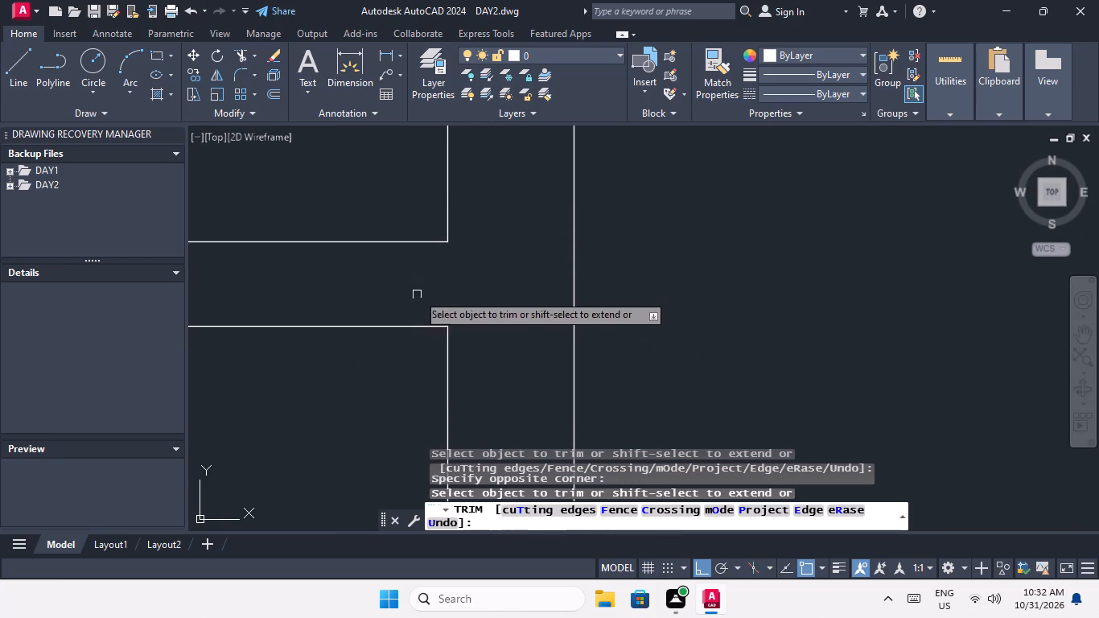
Trim the crossing inner wall lines at the building's top-left outer corner.
scroll(427, 279, down, 6)
middle_drag(484, 286, 508, 385)
scroll(513, 400, down, 1)
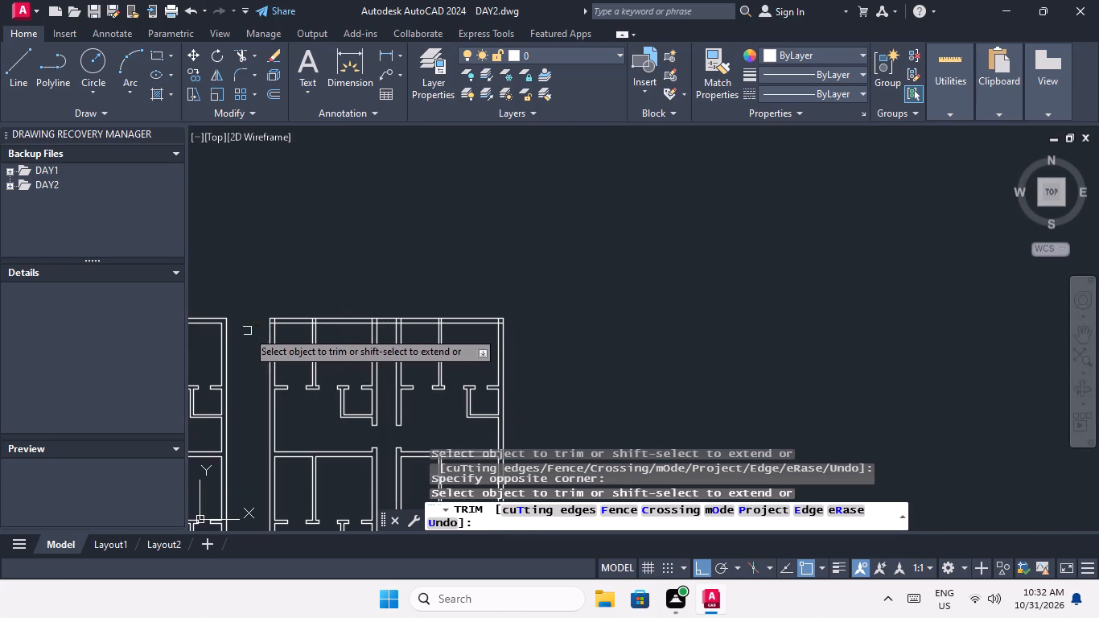
scroll(259, 319, up, 4)
scroll(333, 331, up, 4)
drag(438, 298, 364, 338)
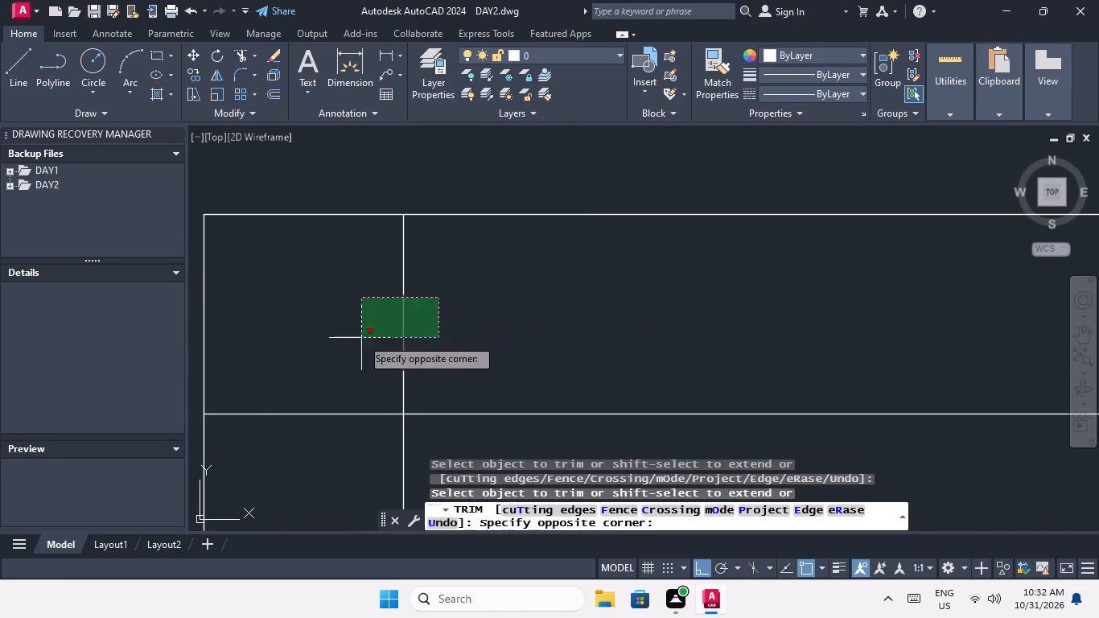
click(361, 338)
drag(311, 441, 300, 416)
click(261, 335)
Trim the crossing lines where the top row's left vertical partition meets the building's outer top wall.
scroll(281, 307, down, 5)
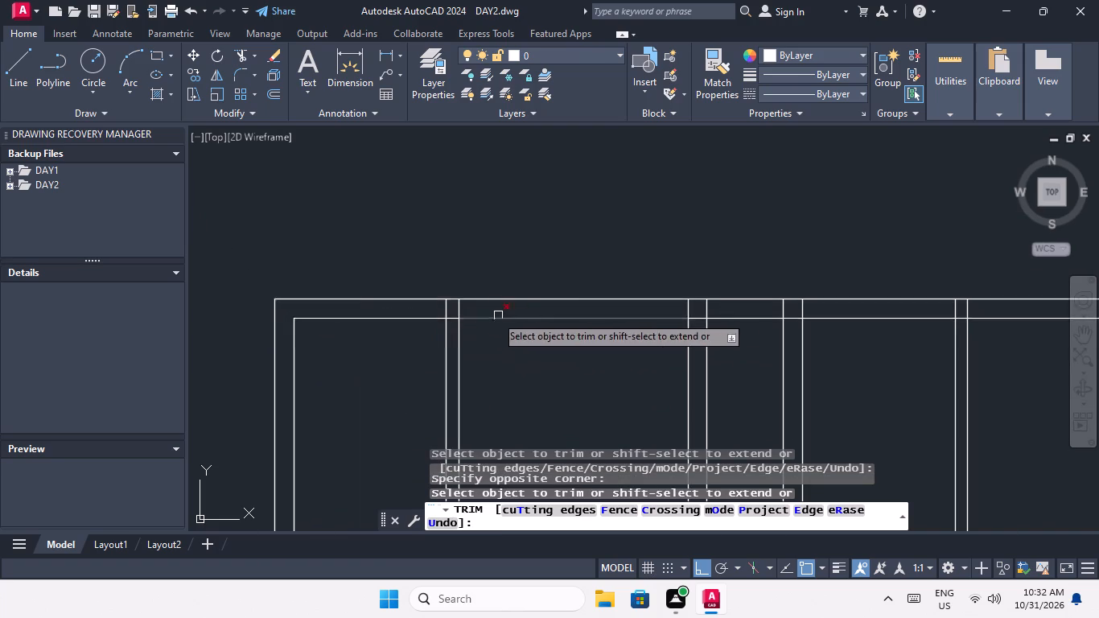
scroll(480, 314, up, 4)
drag(463, 284, 360, 301)
drag(218, 301, 228, 303)
drag(365, 391, 360, 382)
click(337, 330)
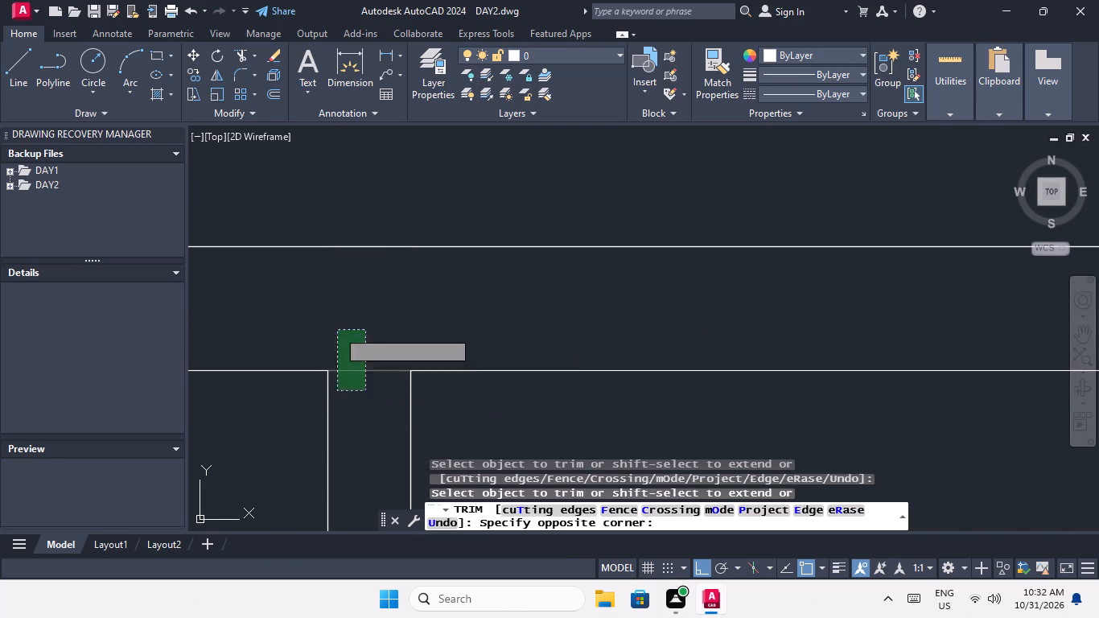
Trim the crossing lines where the corridor's left wall meets the building's outer top wall.
scroll(340, 324, down, 4)
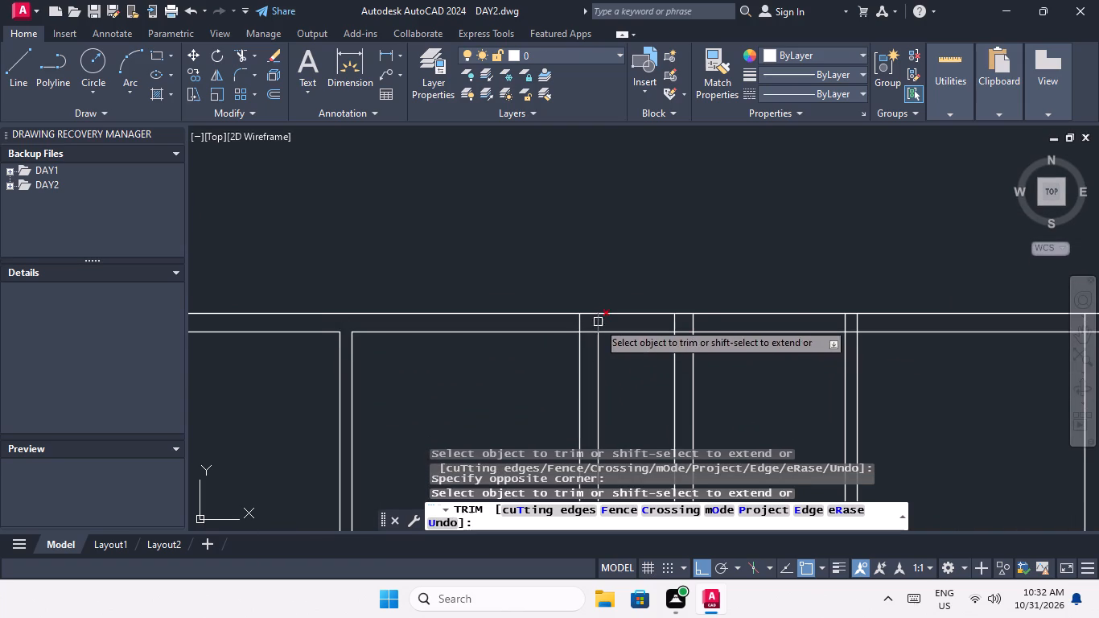
scroll(592, 311, up, 4)
middle_drag(628, 367, 580, 255)
drag(612, 244, 559, 268)
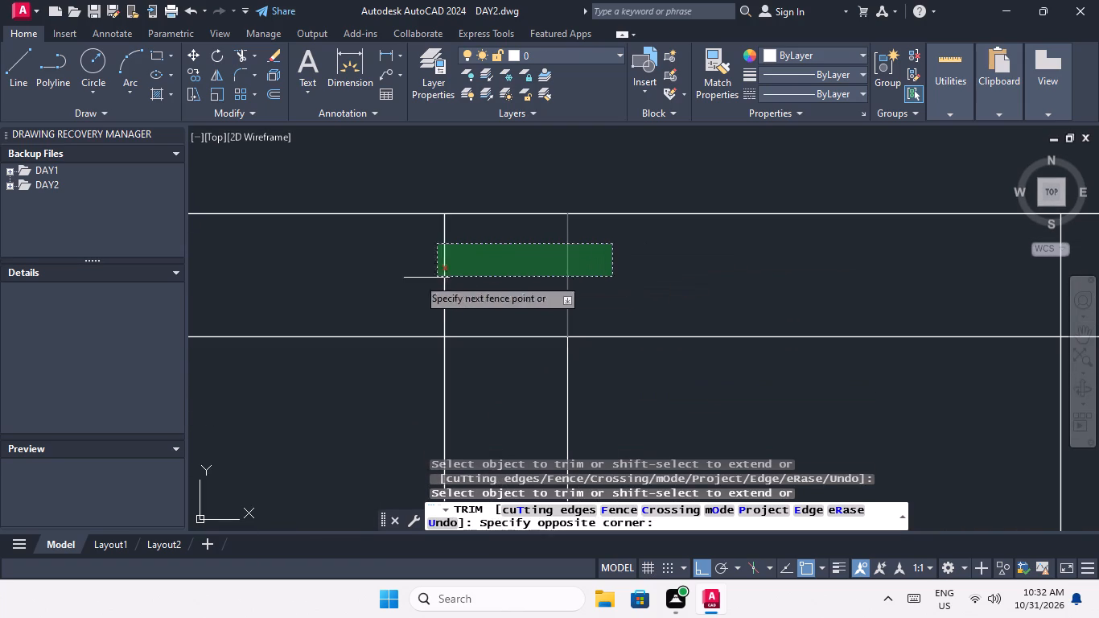
click(391, 278)
drag(515, 365, 507, 335)
click(484, 280)
Trim the crossing lines where the corridor's right wall meets the building's outer top wall.
scroll(484, 280, down, 4)
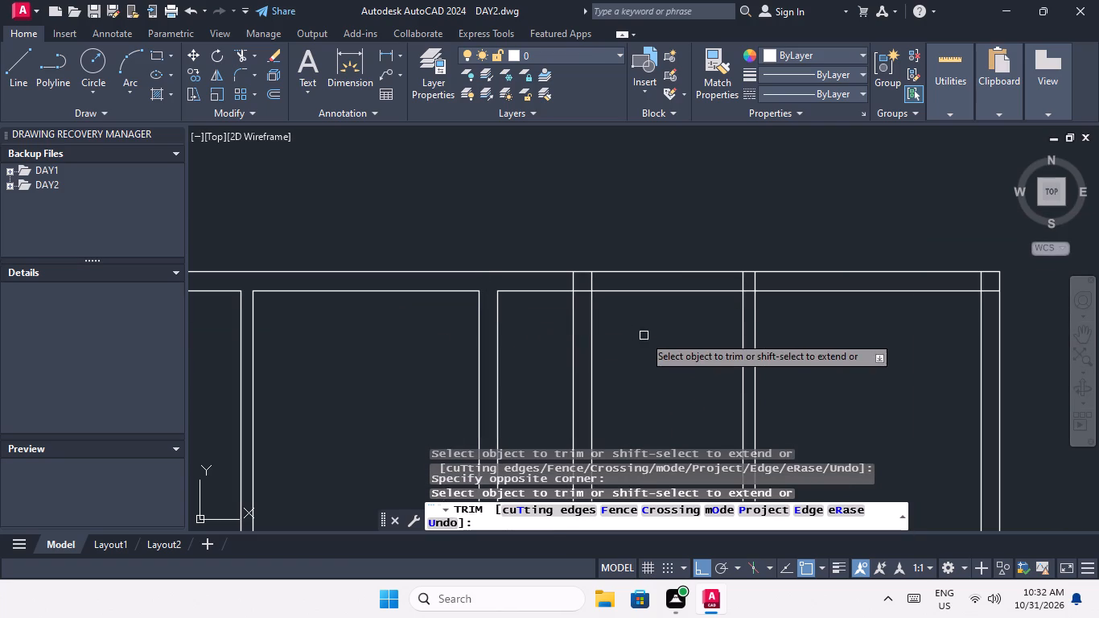
middle_drag(644, 335, 496, 349)
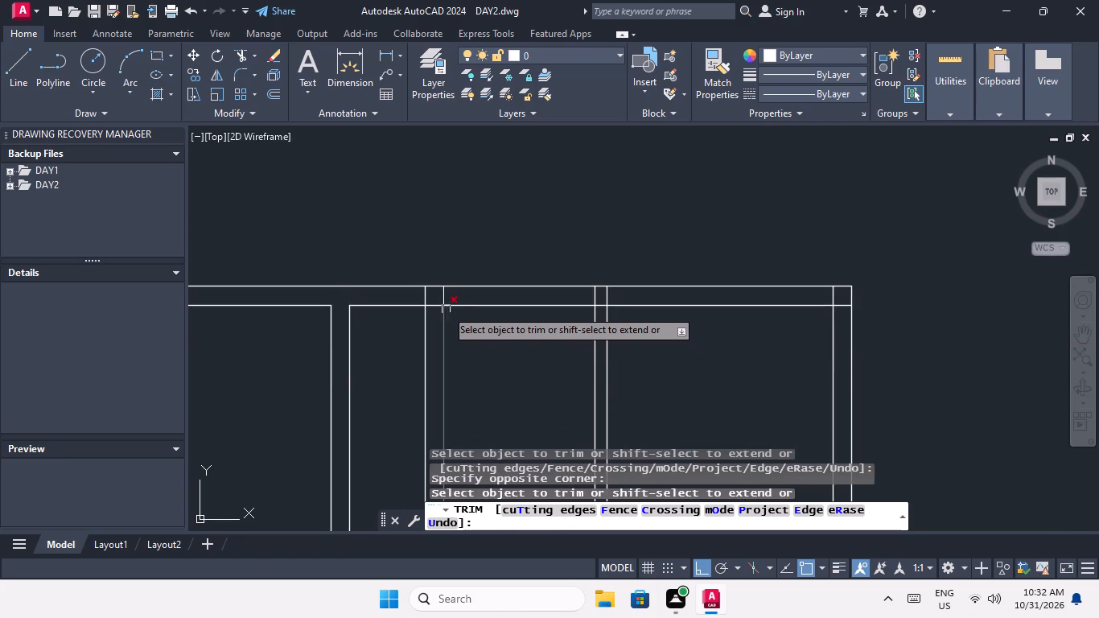
scroll(443, 302, up, 3)
drag(452, 268, 310, 271)
click(265, 261)
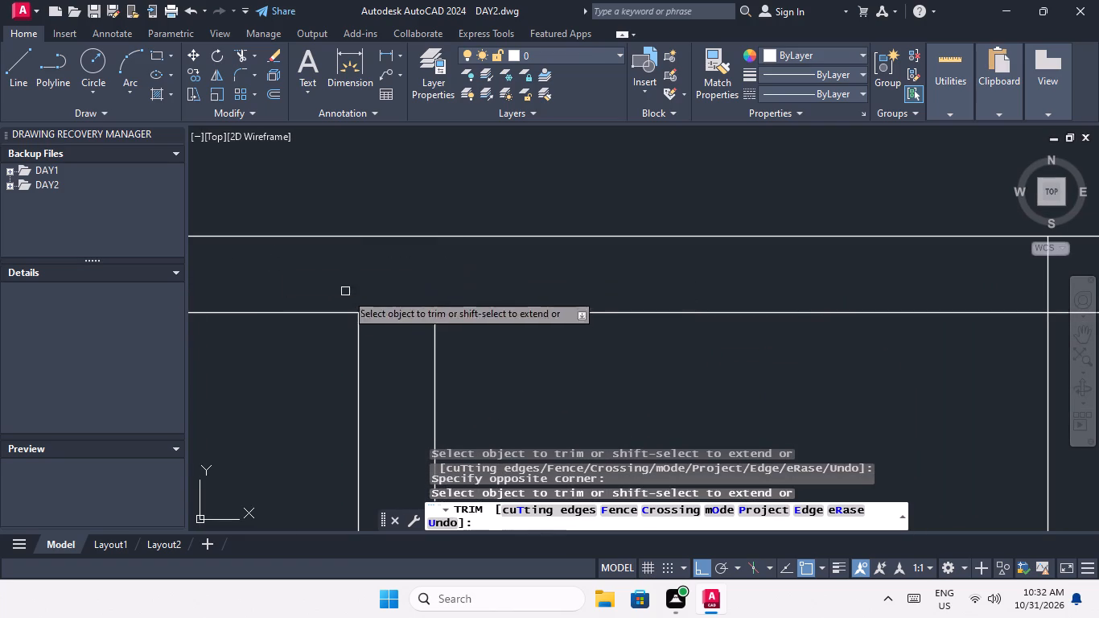
drag(391, 333, 381, 319)
click(362, 273)
Trim the crossing lines where the top row's right vertical partition meets the building's outer top wall.
scroll(362, 273, down, 5)
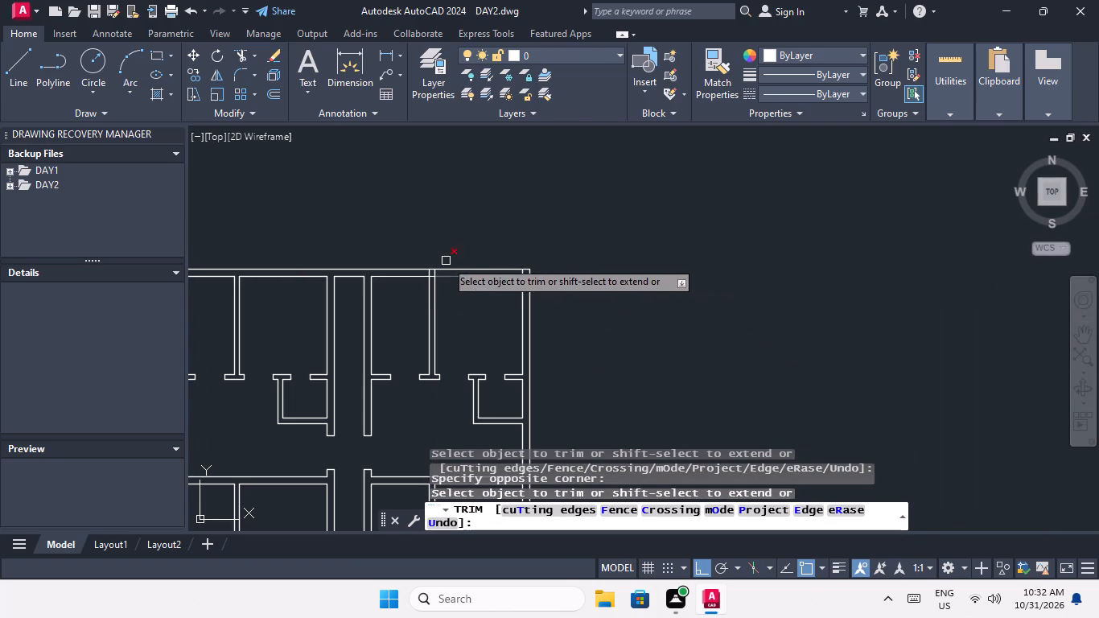
scroll(446, 260, up, 4)
middle_drag(350, 336, 416, 249)
scroll(367, 273, up, 2)
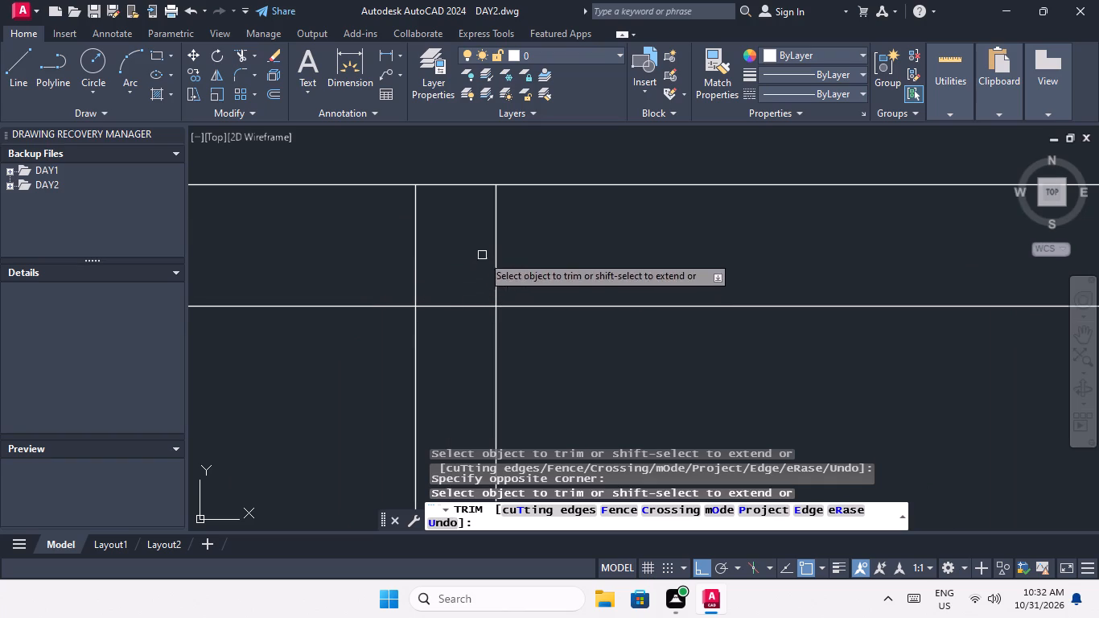
drag(533, 223, 455, 248)
drag(393, 253, 396, 261)
drag(469, 332, 459, 312)
click(446, 270)
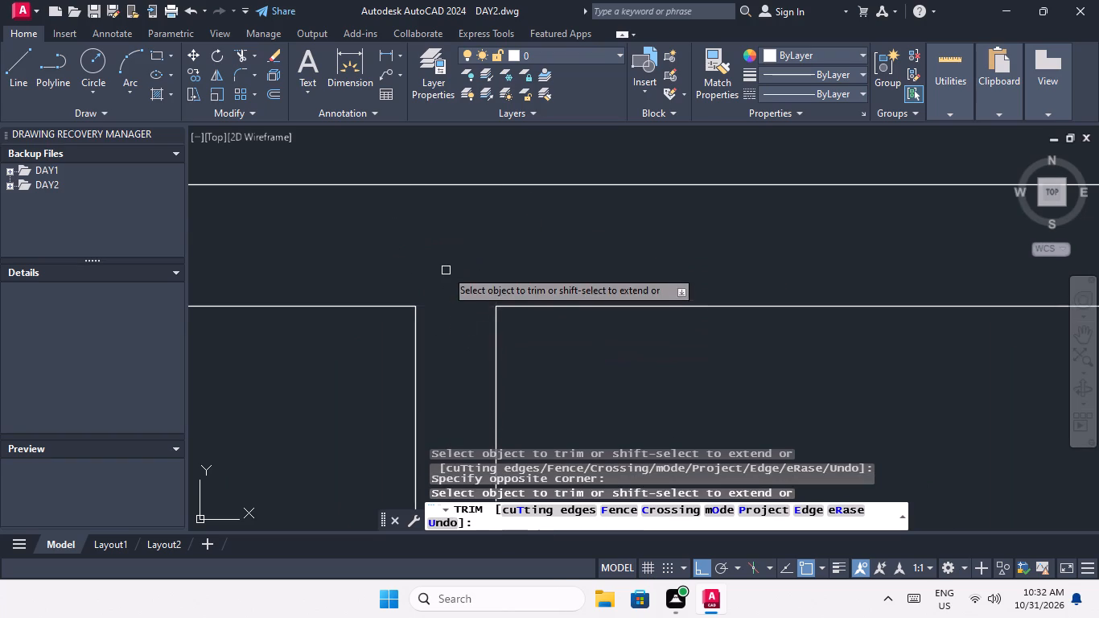
Trim the overrunning inner horizontal wall line at the building's top-right outer corner.
scroll(446, 270, down, 4)
middle_drag(710, 323, 323, 355)
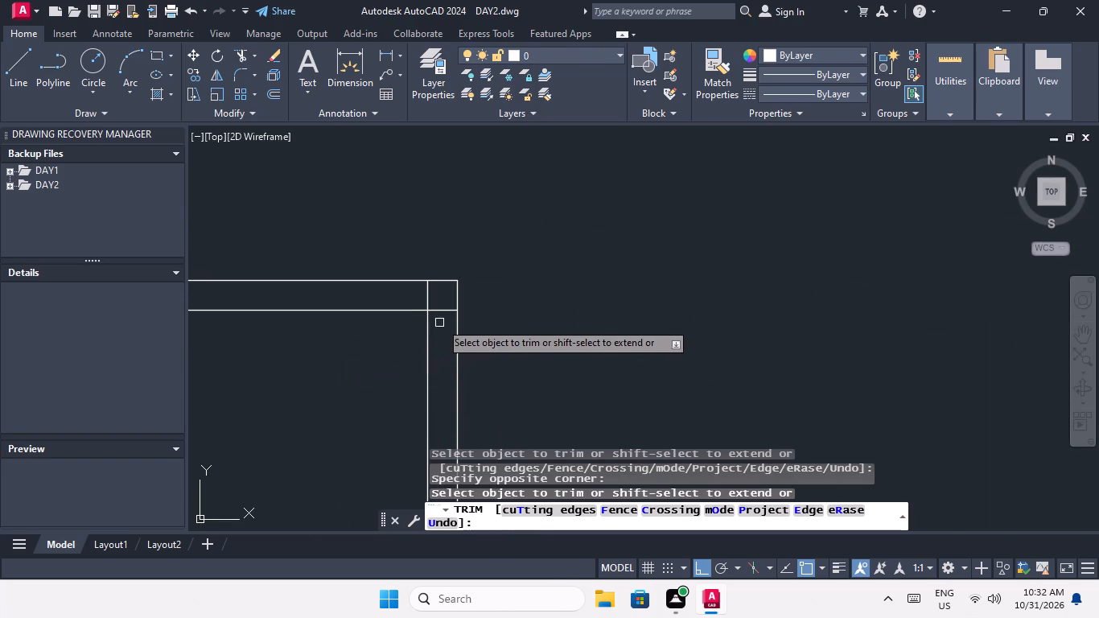
scroll(441, 318, up, 4)
drag(453, 323, 426, 280)
click(385, 205)
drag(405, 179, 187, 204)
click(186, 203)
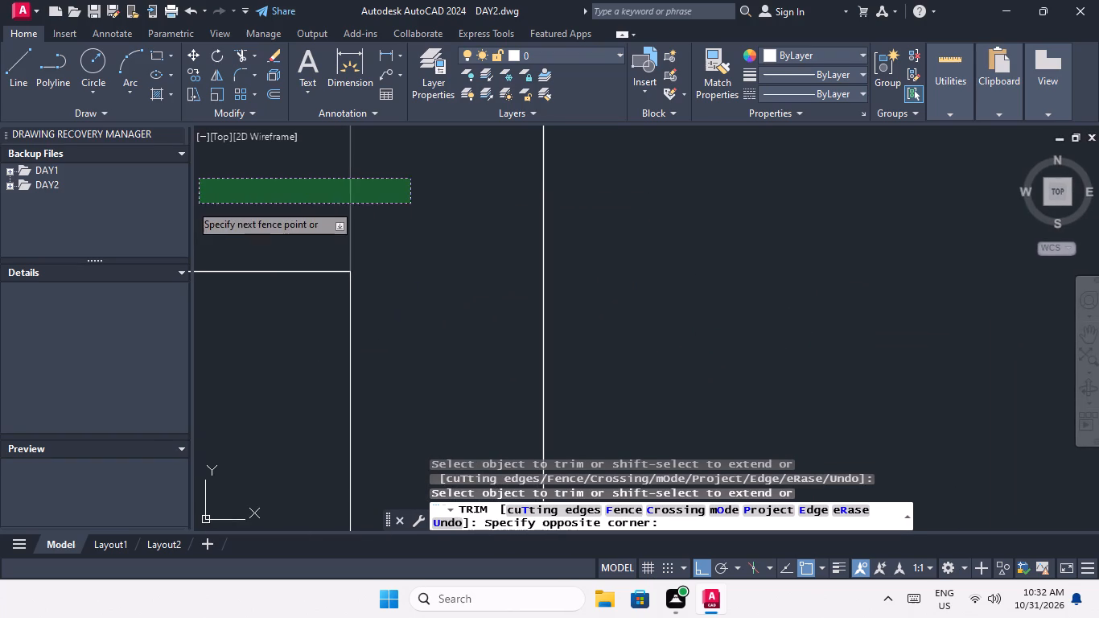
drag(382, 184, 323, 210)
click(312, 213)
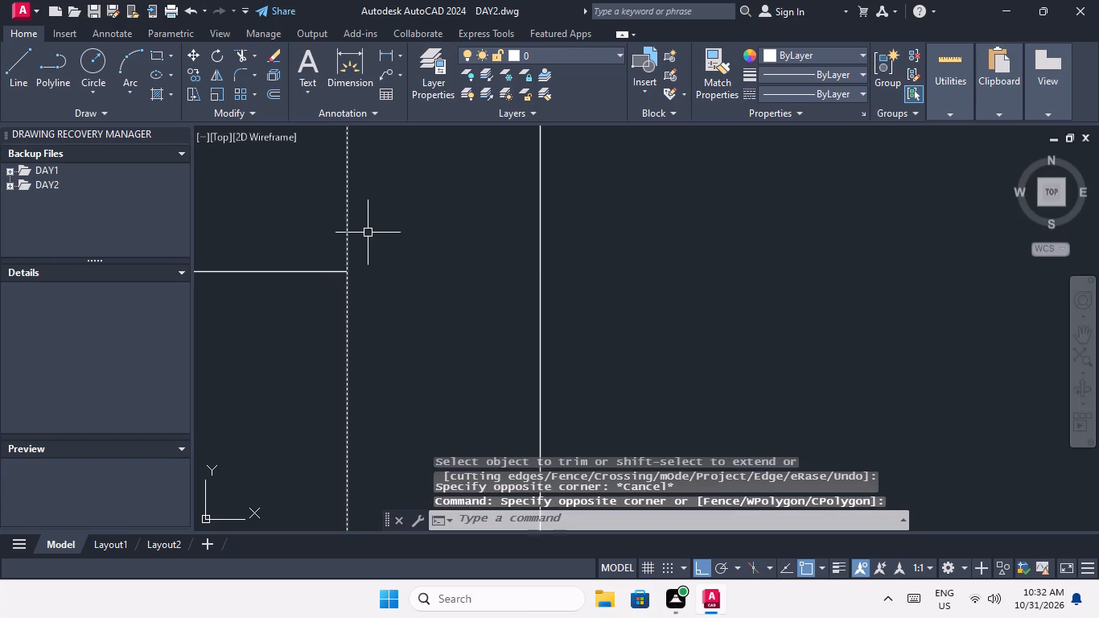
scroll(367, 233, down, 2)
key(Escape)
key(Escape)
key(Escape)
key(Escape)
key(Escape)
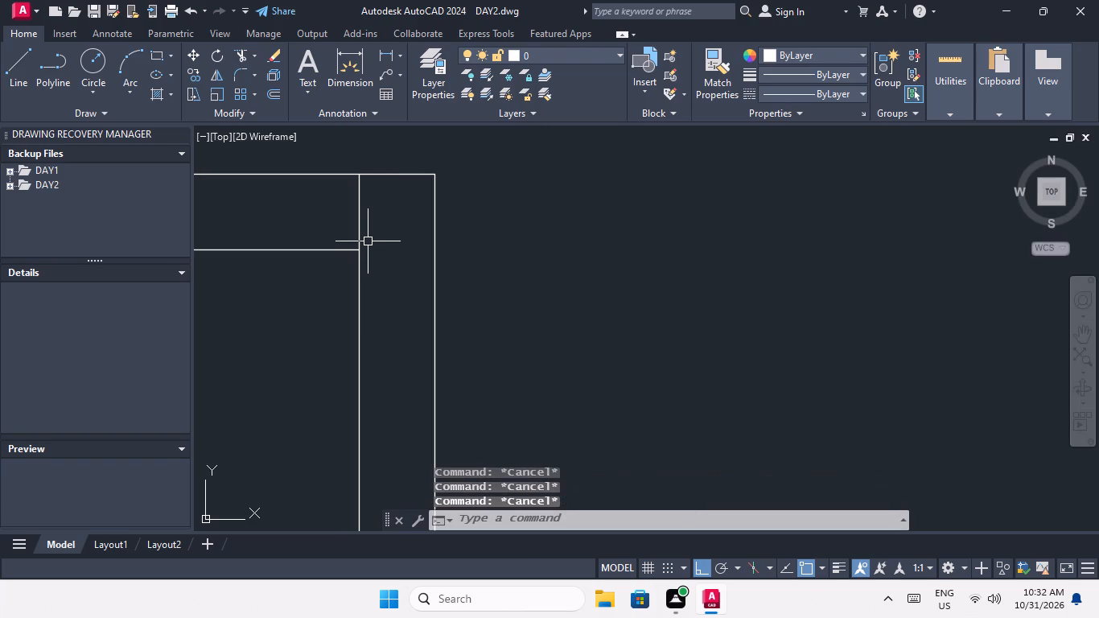
Trim the overrunning inner vertical wall line at the building's top-right outer corner and end the Trim command.
text(tr)
key(space)
key(space)
click(356, 225)
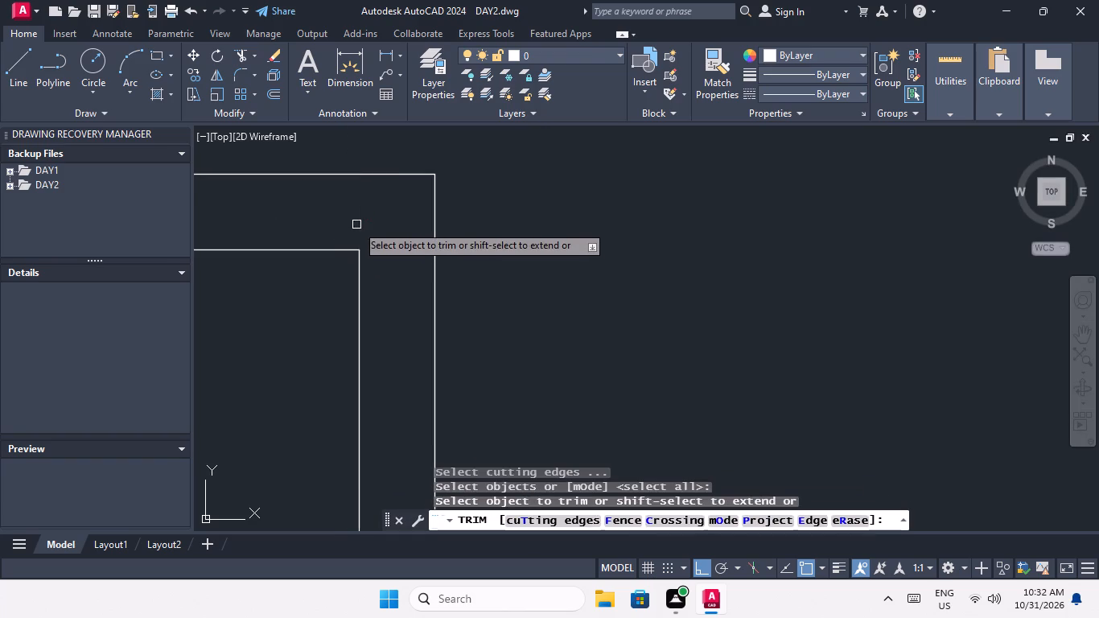
scroll(357, 222, down, 4)
middle_drag(316, 286, 447, 270)
scroll(434, 262, down, 2)
key(Escape)
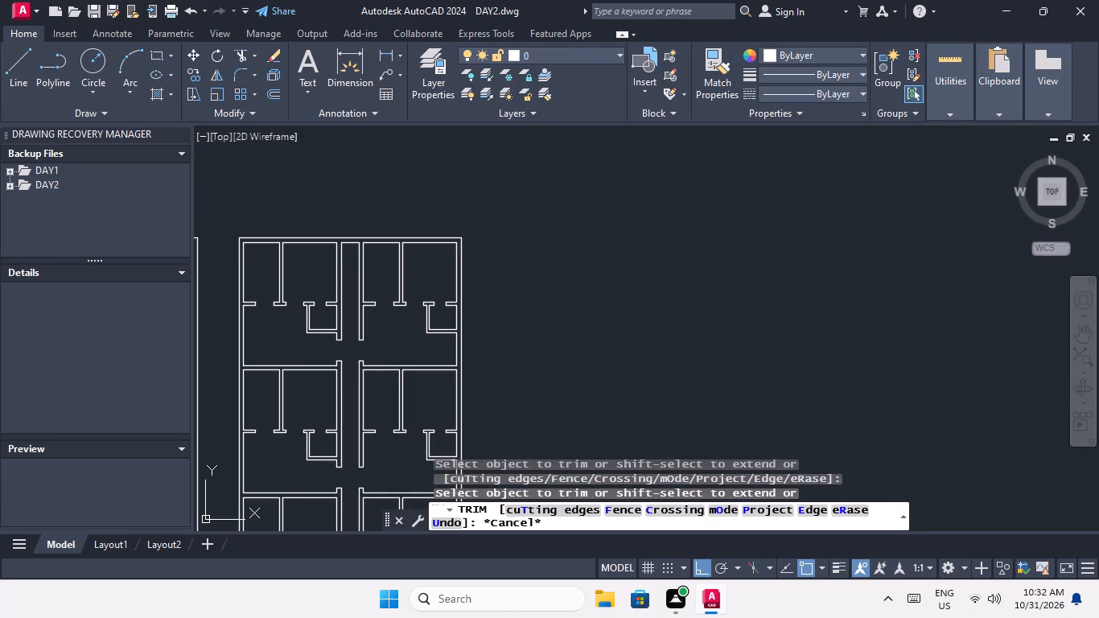
key(Escape)
Examine the cleaned-up floor plan alongside the other plans in the drawing.
middle_drag(429, 287, 501, 275)
scroll(500, 273, down, 2)
middle_drag(505, 307, 558, 286)
scroll(532, 284, down, 1)
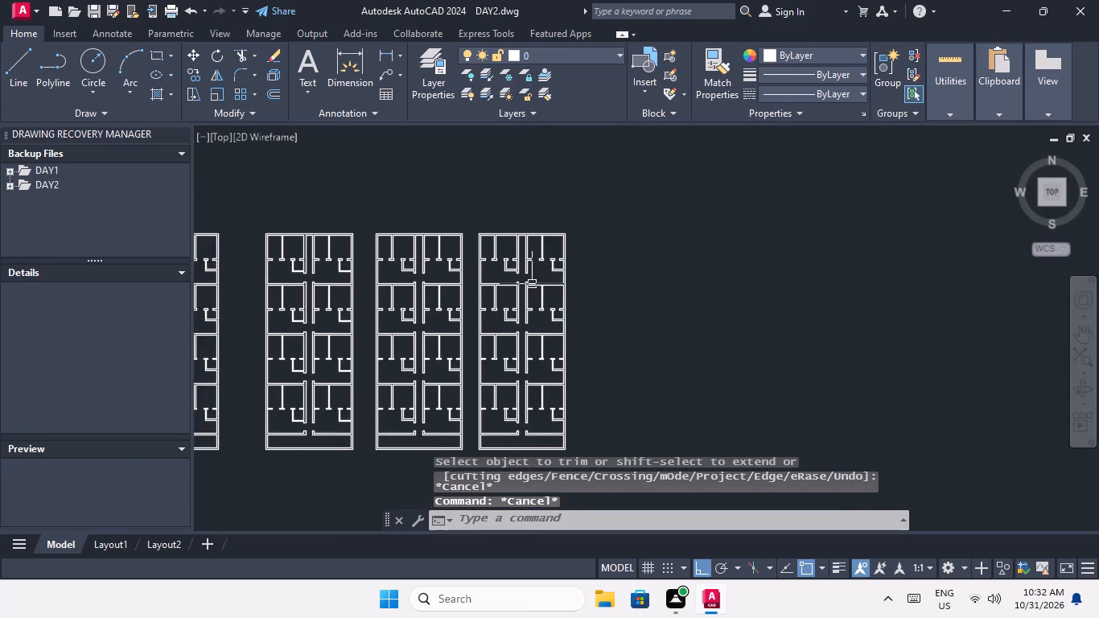
scroll(532, 284, down, 1)
middle_drag(497, 308, 508, 323)
key(Escape)
key(Escape)
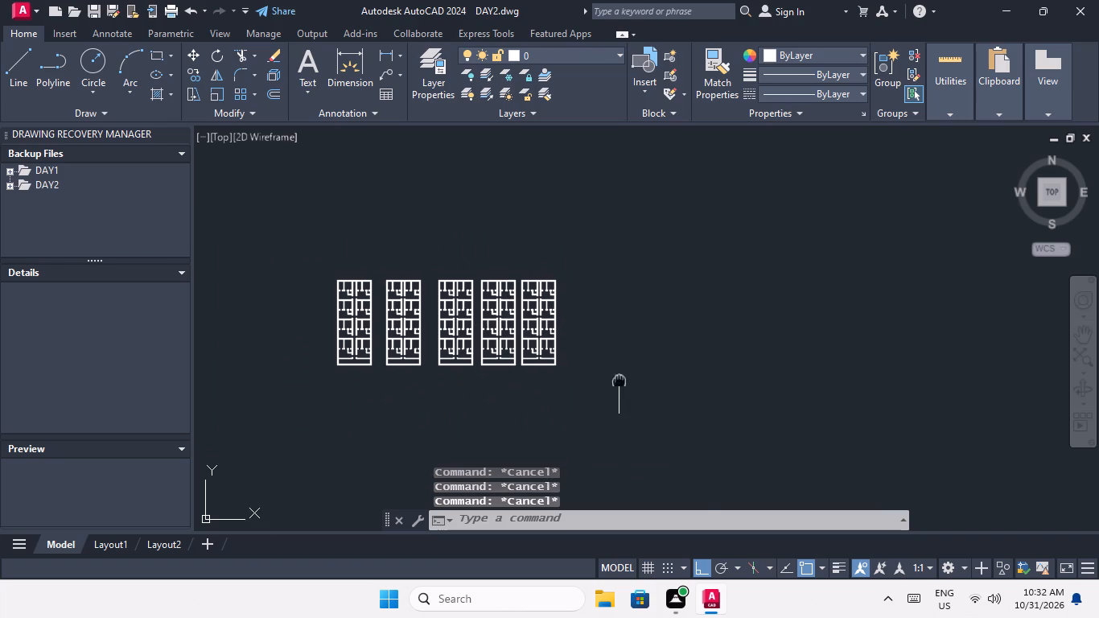
middle_click(619, 381)
key(Escape)
key(Escape)
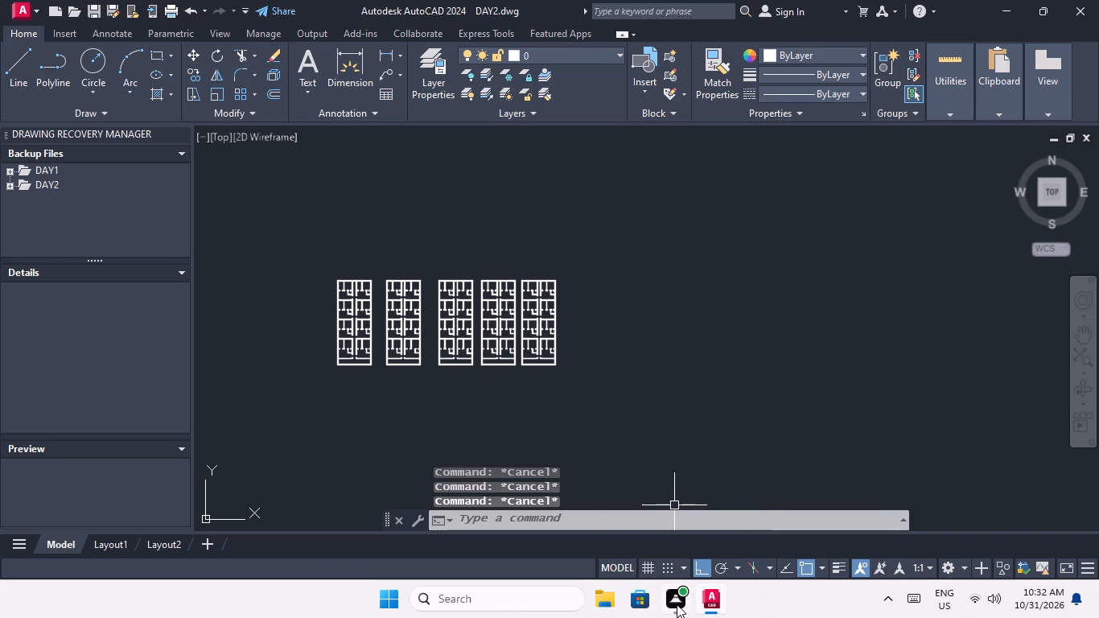
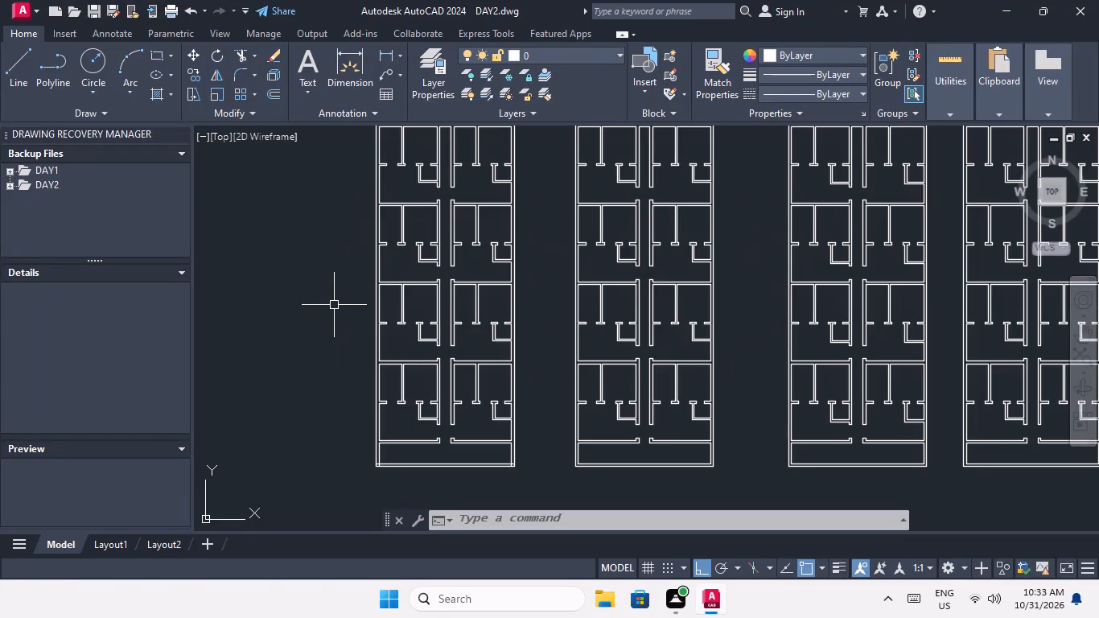
Start a line outline about 12' left of the leftmost block, level with its top: 37' leftward top edge, 92' downward left edge.
scroll(349, 292, down, 1)
middle_drag(375, 356, 462, 370)
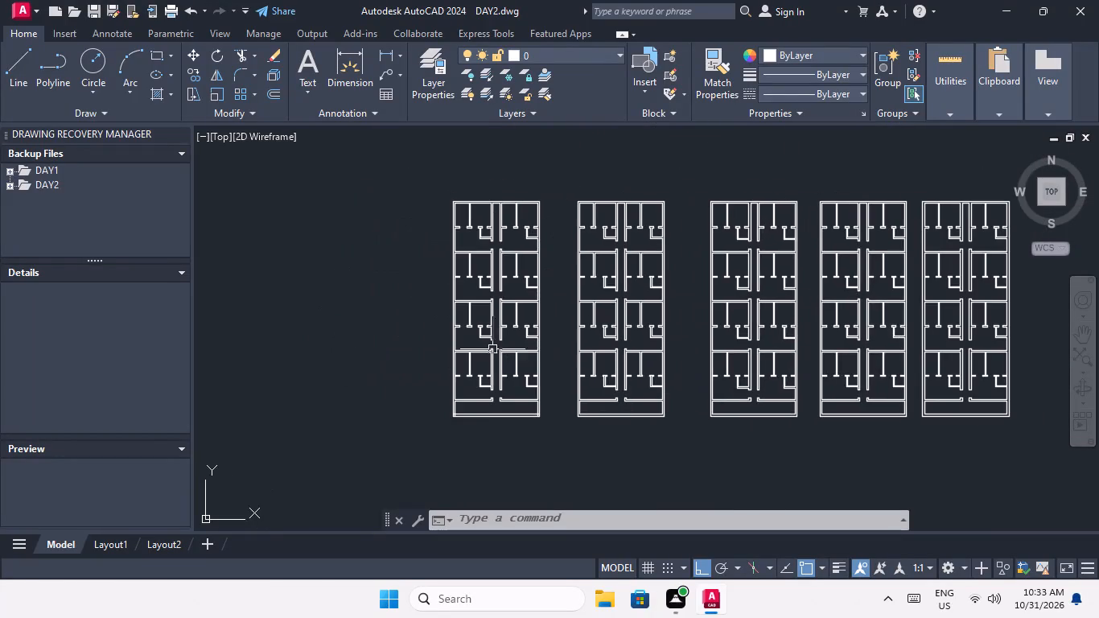
scroll(455, 233, up, 2)
middle_drag(446, 246, 498, 297)
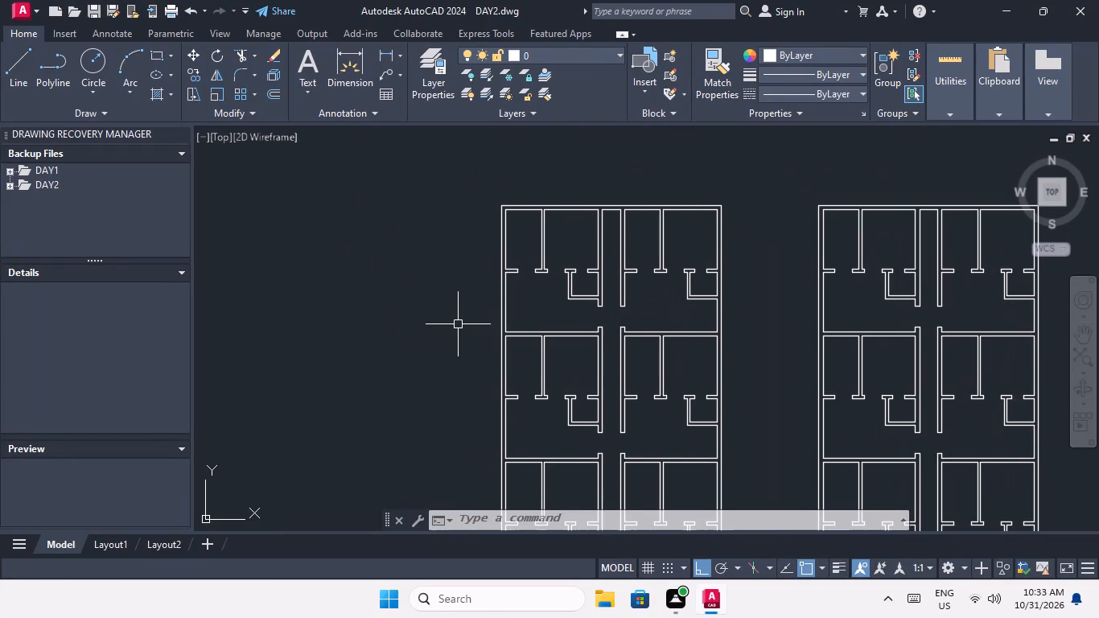
text(l)
key(space)
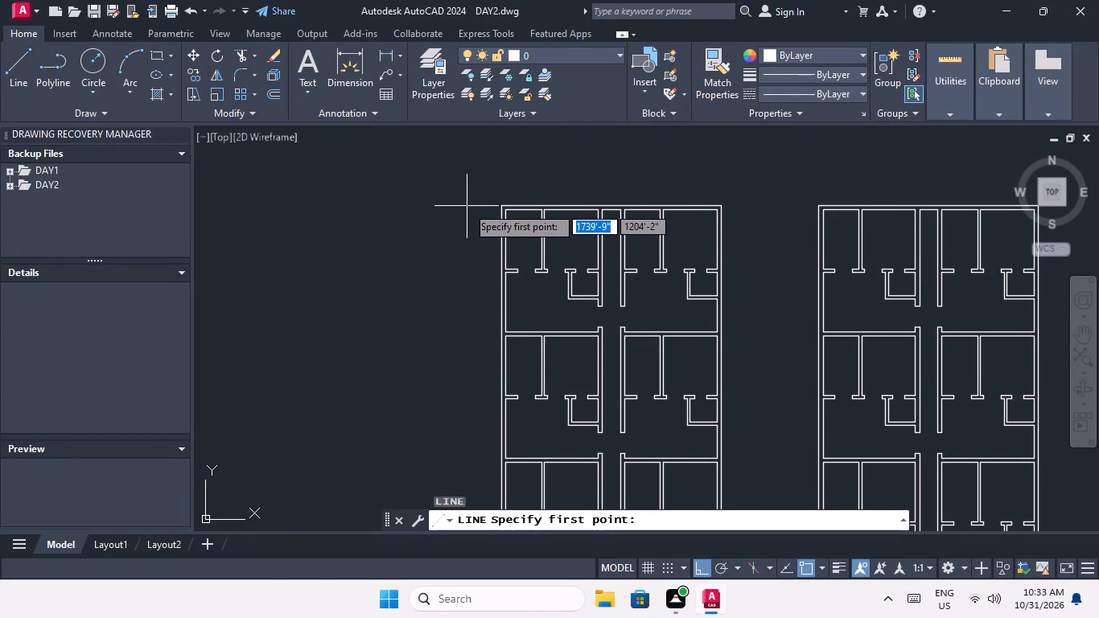
scroll(489, 187, up, 1)
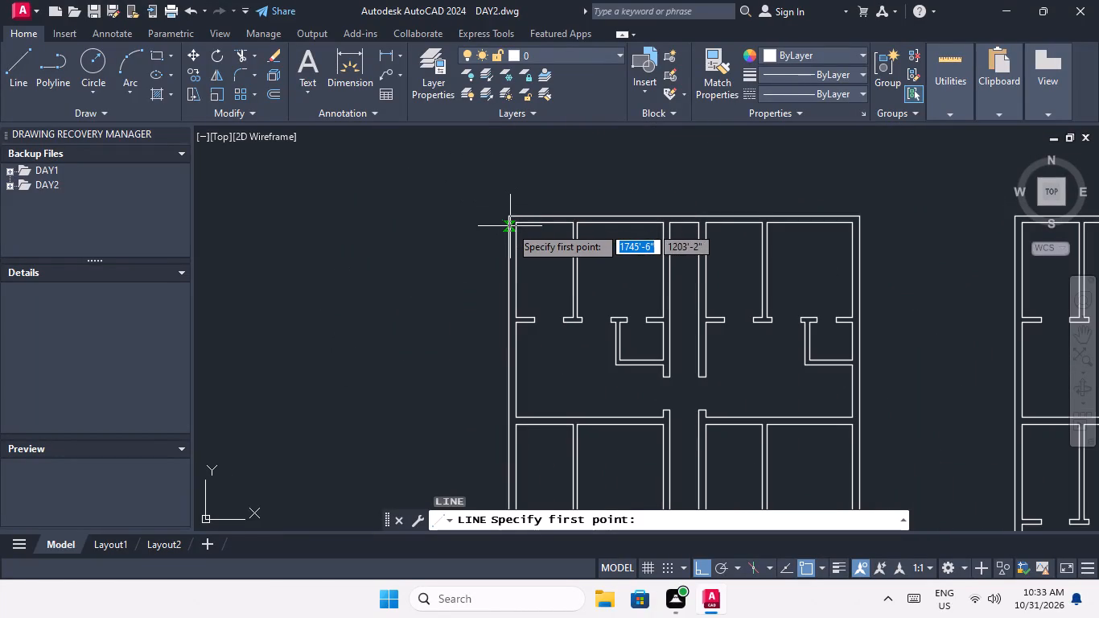
click(395, 214)
middle_drag(223, 208, 493, 208)
scroll(493, 207, down, 2)
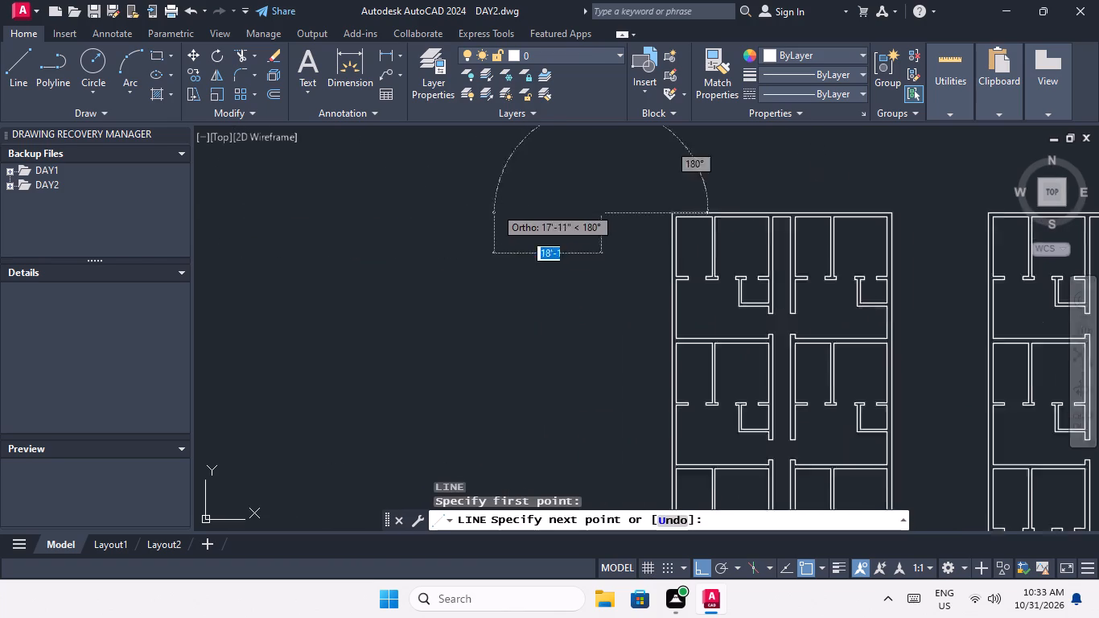
text(37')
key(Return)
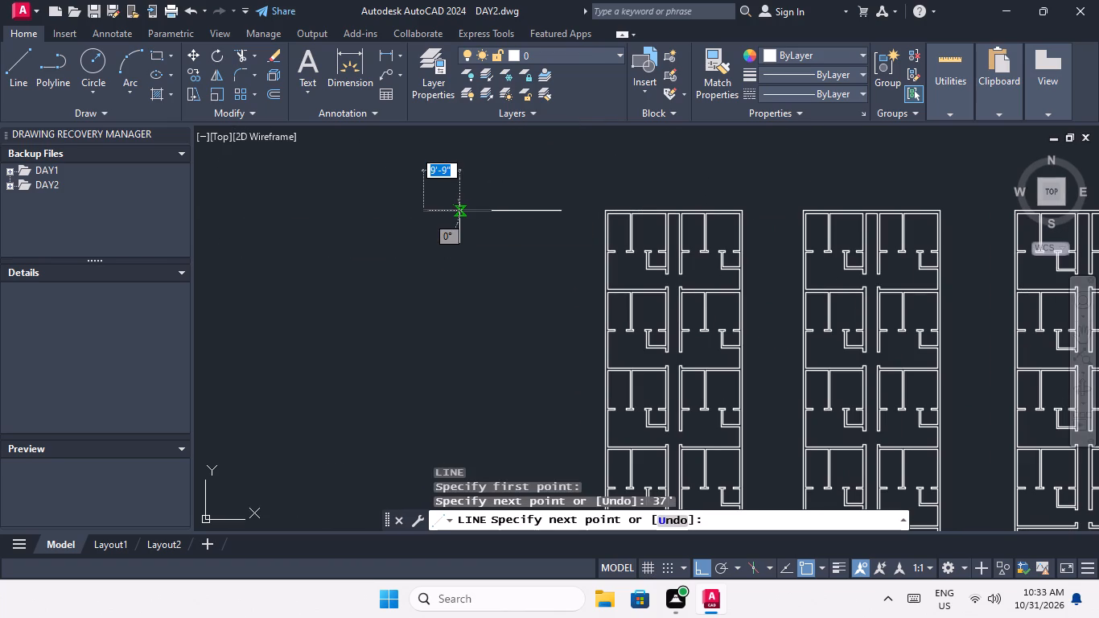
middle_drag(407, 395, 412, 275)
scroll(414, 274, down, 3)
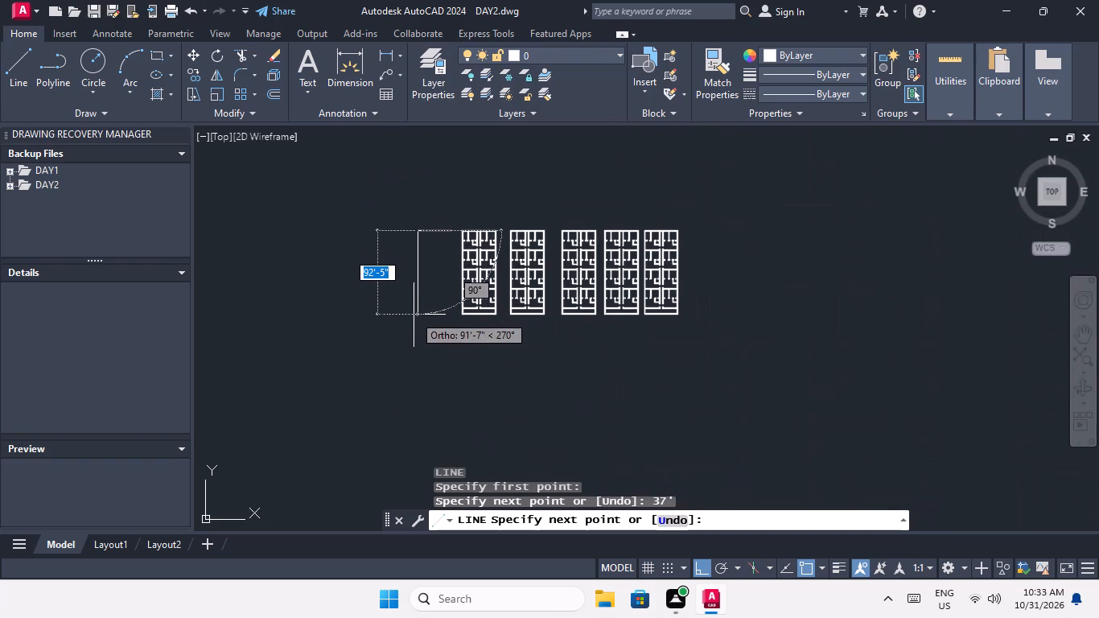
text(92')
key(Return)
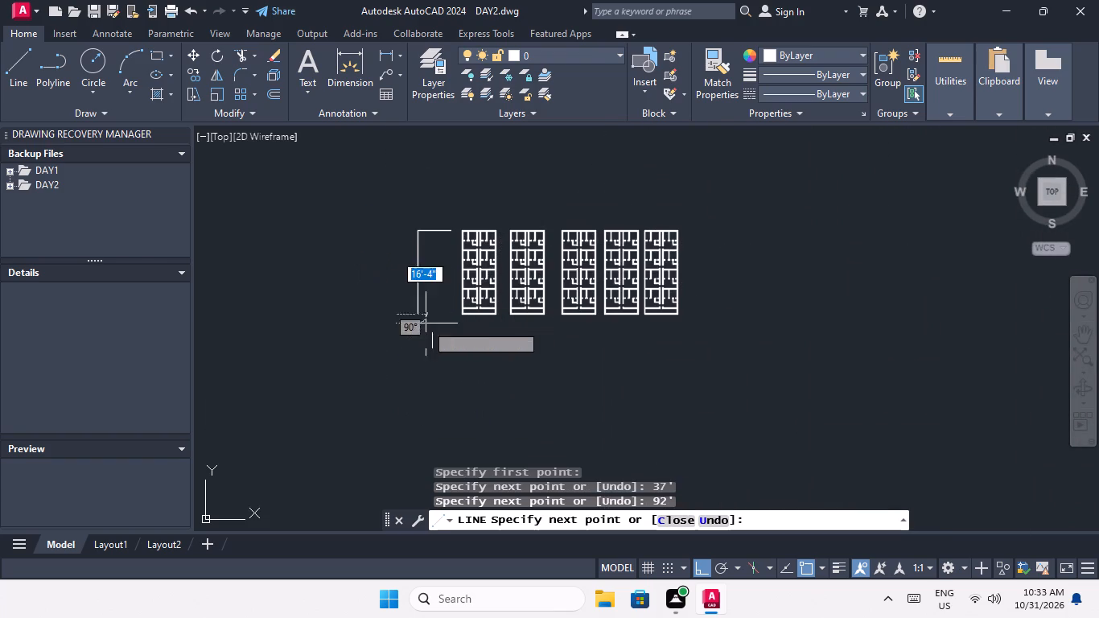
Complete the rectangular outline with a 37' bottom edge and a right edge rising to the open end of the top edge.
scroll(458, 314, up, 2)
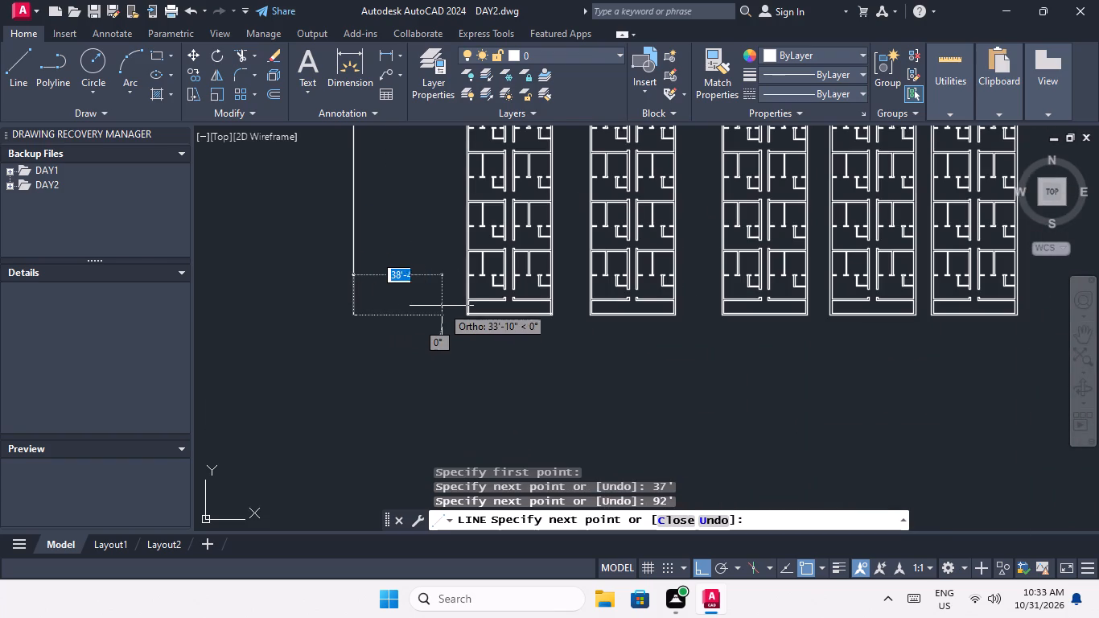
text(37')
key(Return)
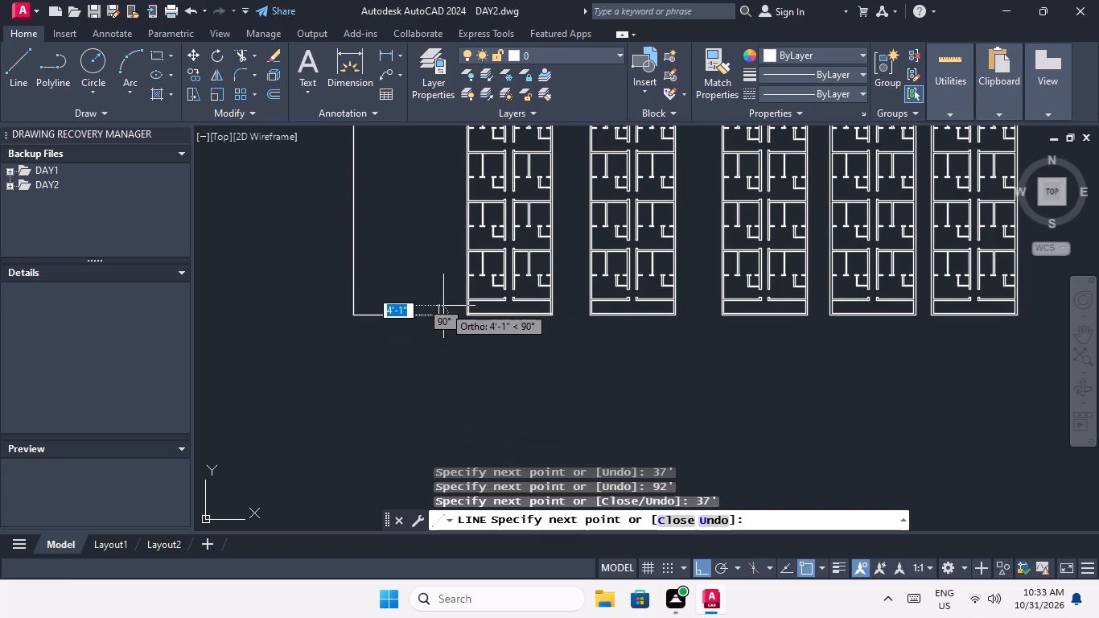
middle_drag(438, 268, 440, 352)
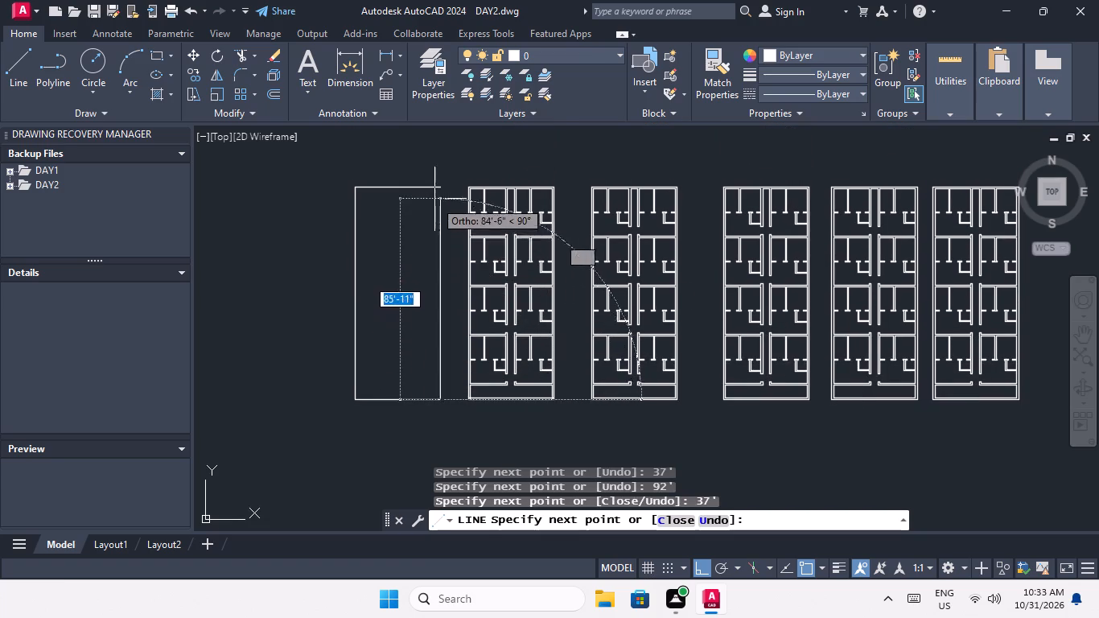
scroll(434, 195, up, 4)
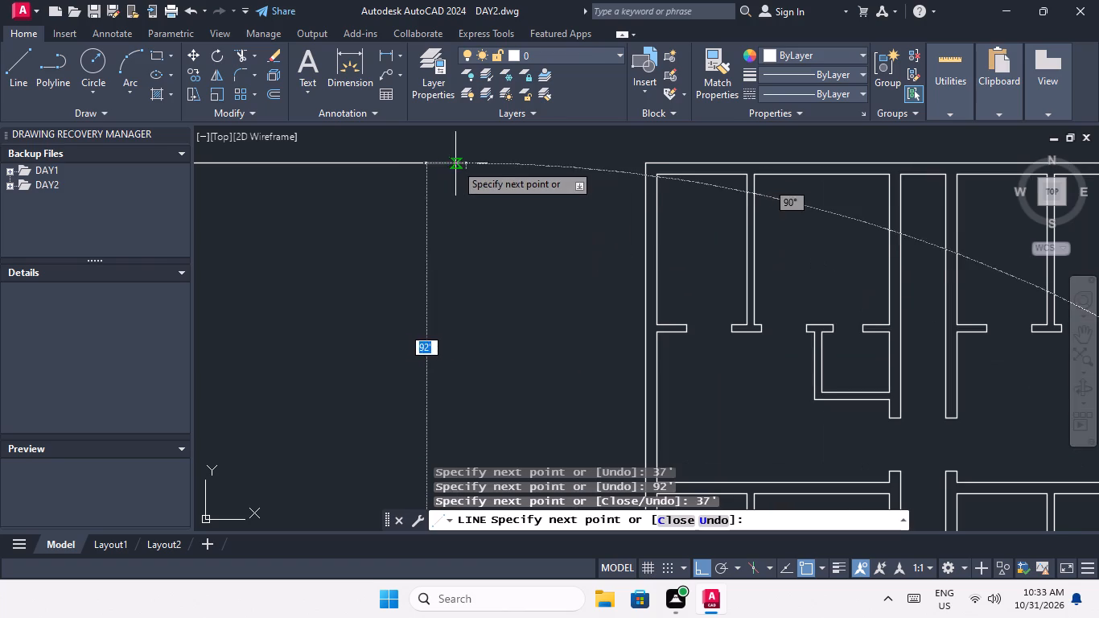
click(465, 164)
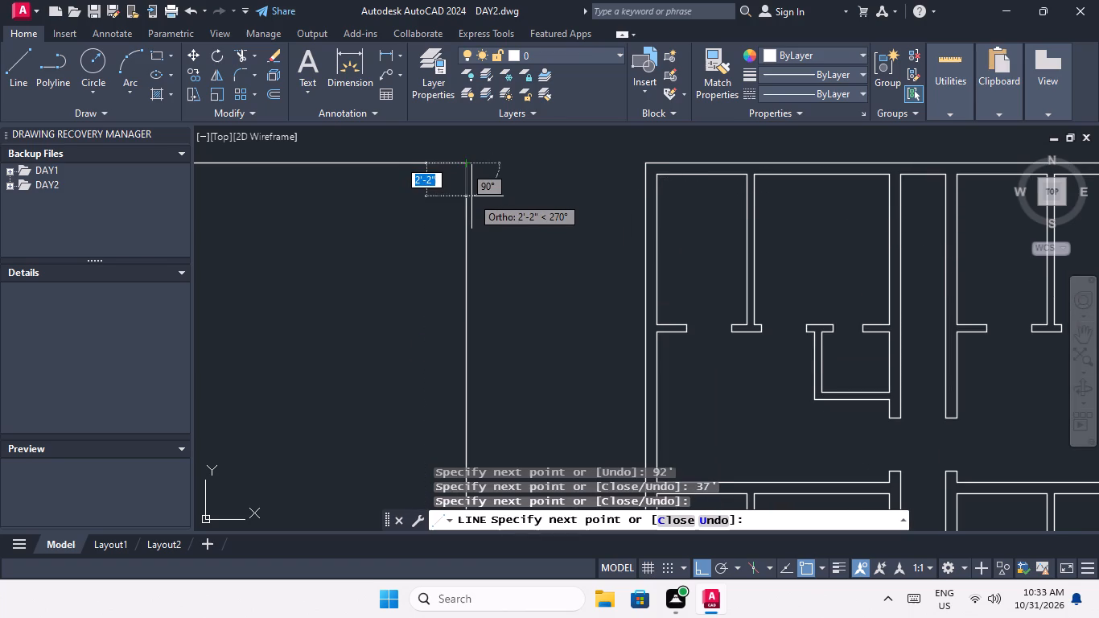
scroll(469, 196, down, 4)
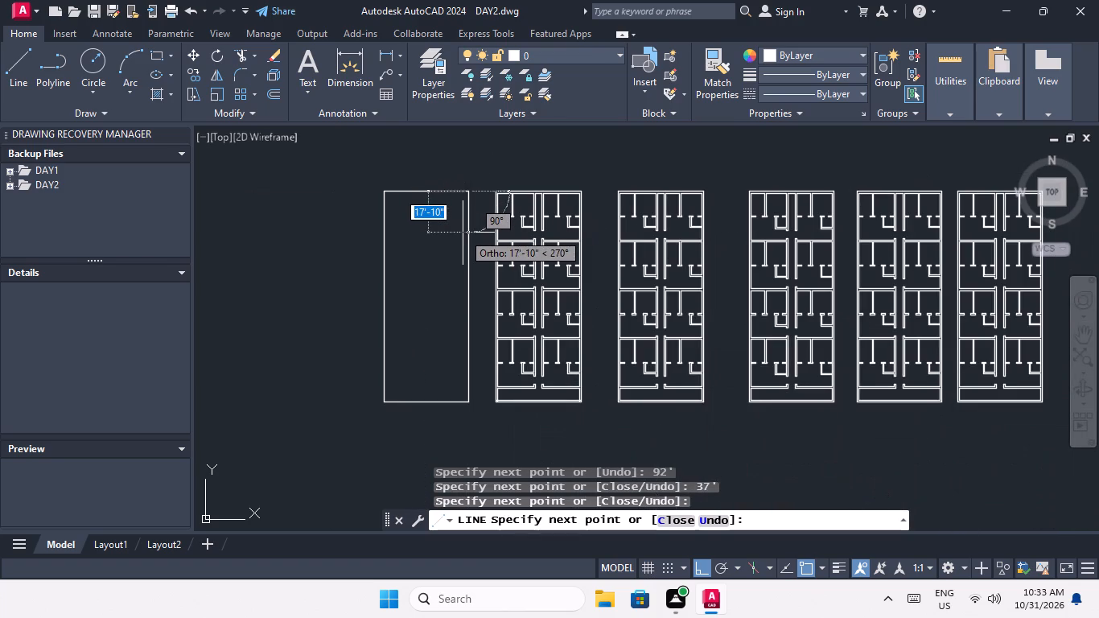
key(Escape)
key(Escape)
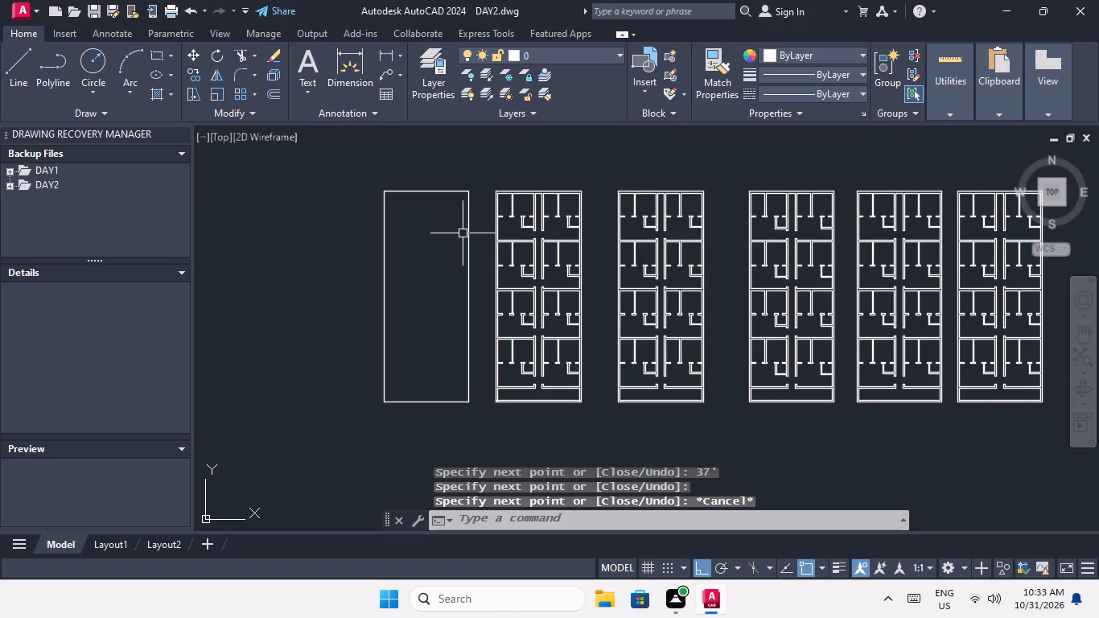
key(Escape)
key(Escape)
Offset the new outline's left and top edges 9" inward.
key(o)
key(Return)
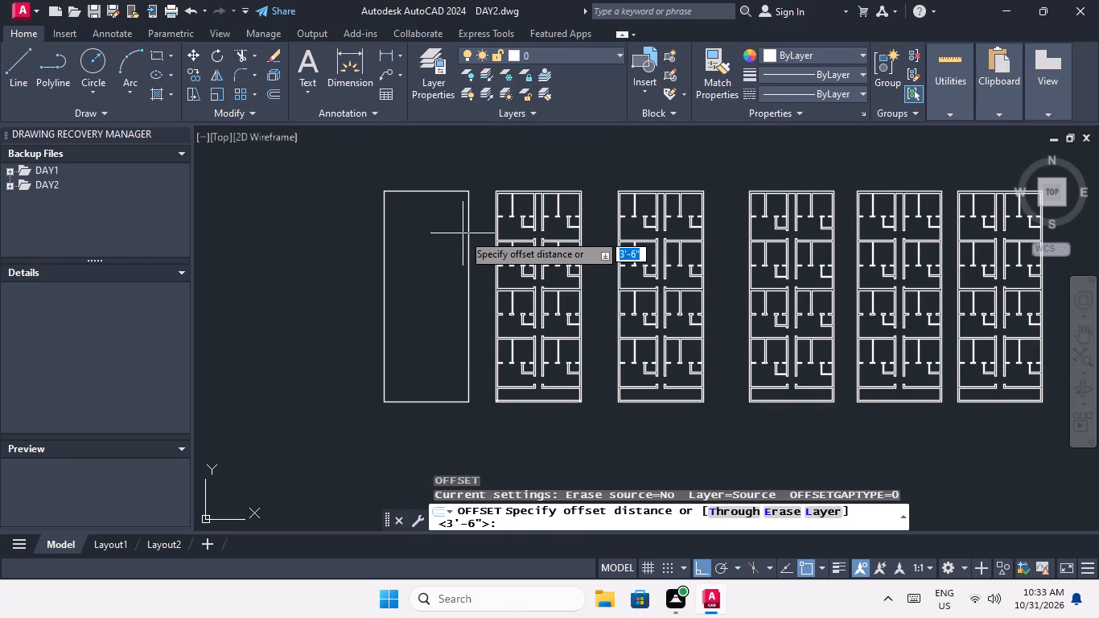
key(9)
key(shift+quotedbl)
key(Return)
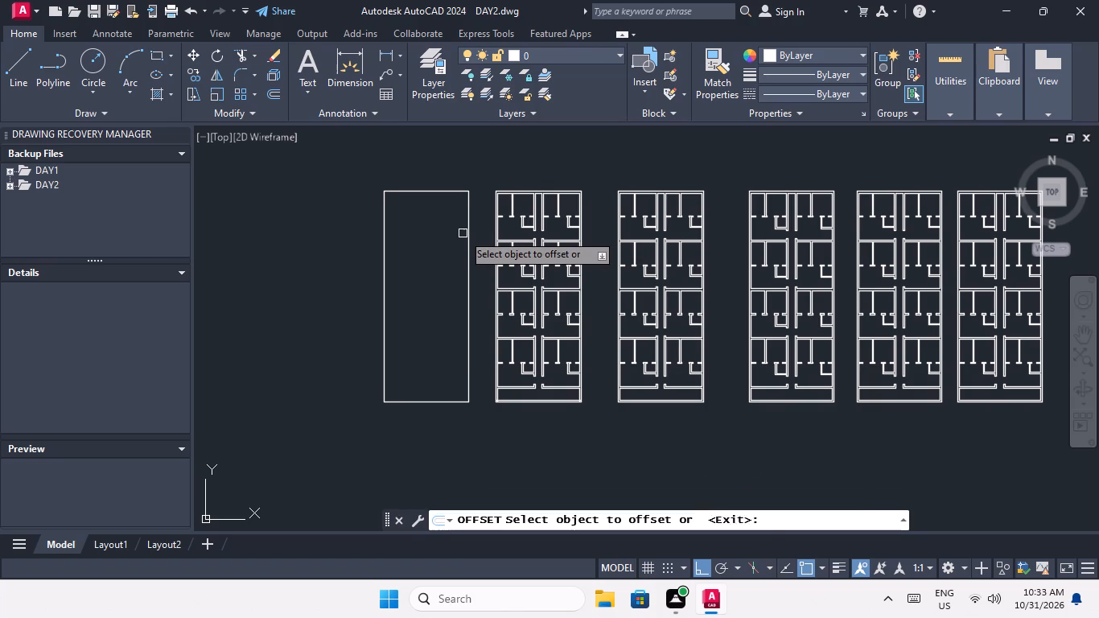
scroll(390, 208, up, 3)
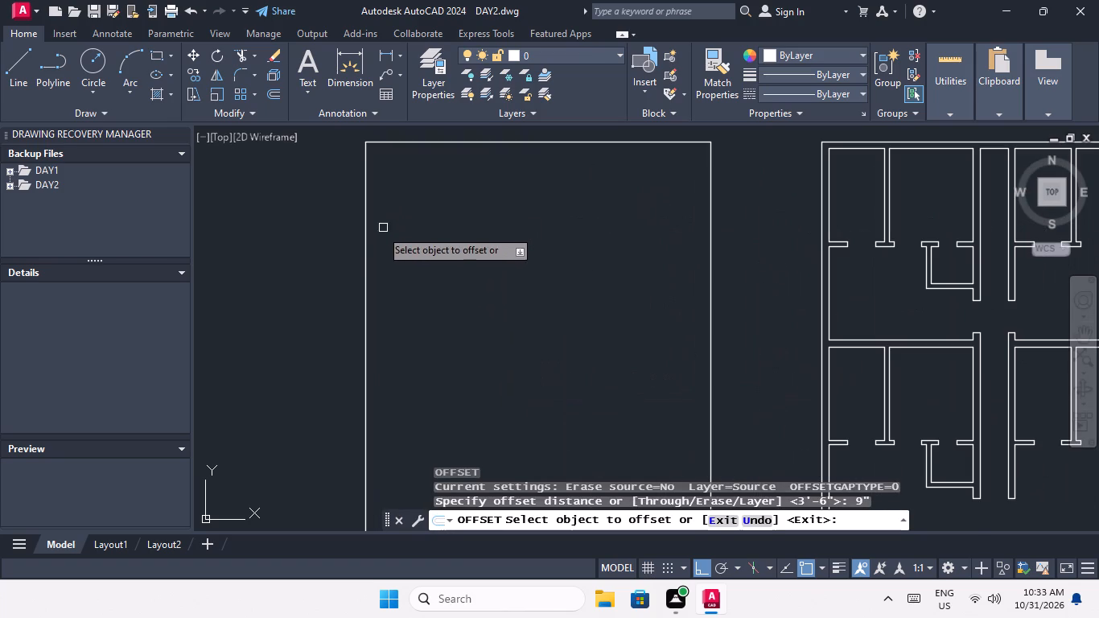
drag(364, 265, 376, 266)
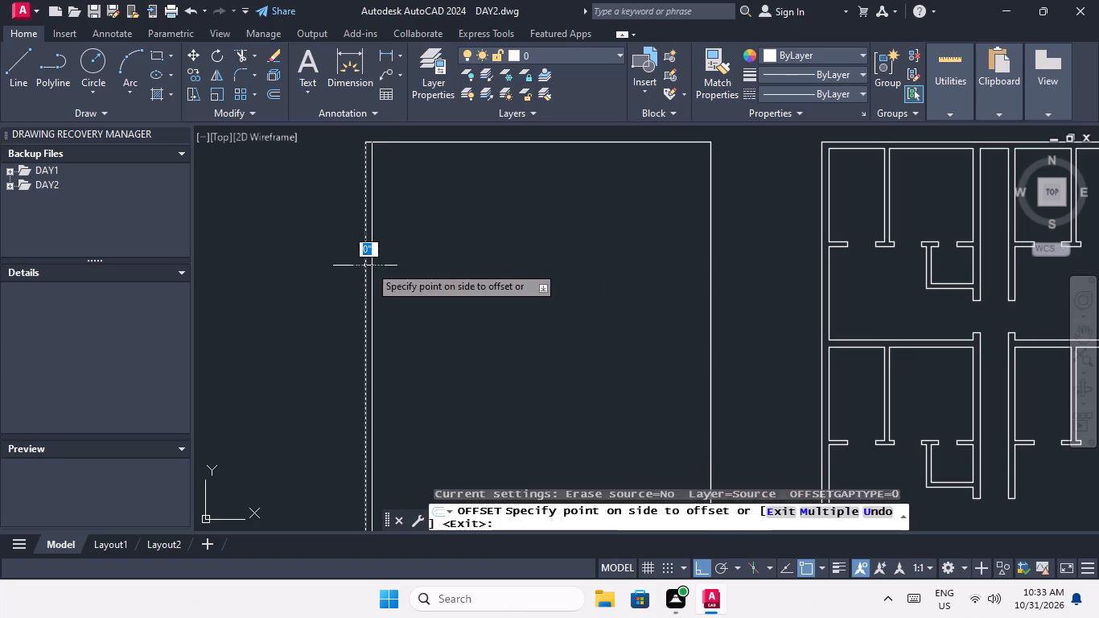
drag(376, 266, 394, 266)
click(438, 266)
middle_drag(442, 198, 430, 269)
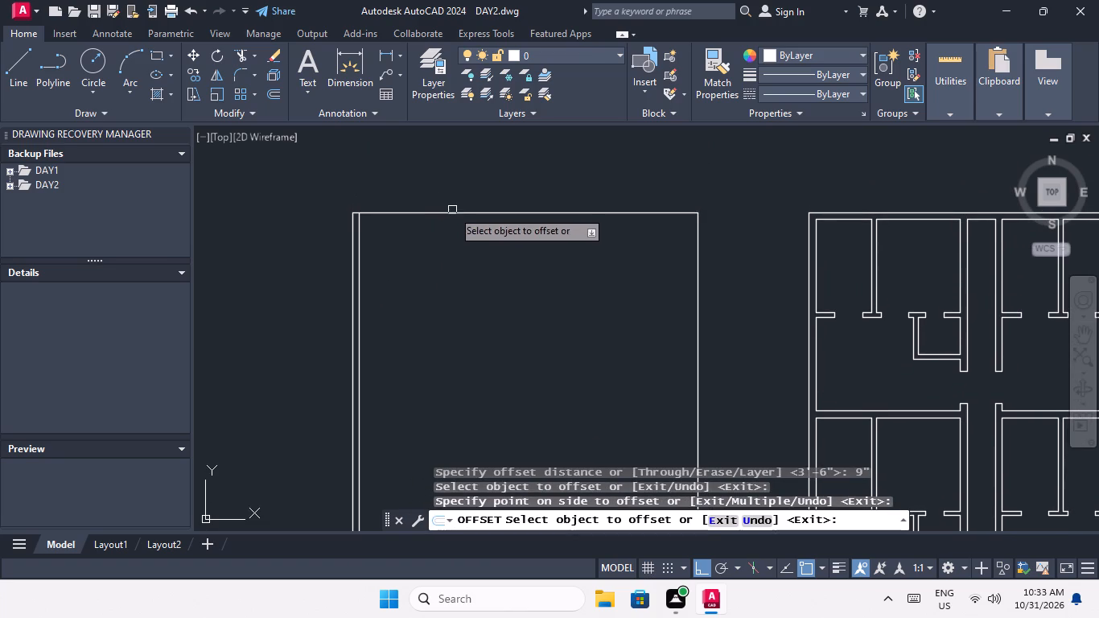
drag(452, 215, 457, 232)
click(458, 253)
Offset the outline's right and bottom edges 9" inward to complete the exterior wall thickness.
scroll(453, 210, down, 2)
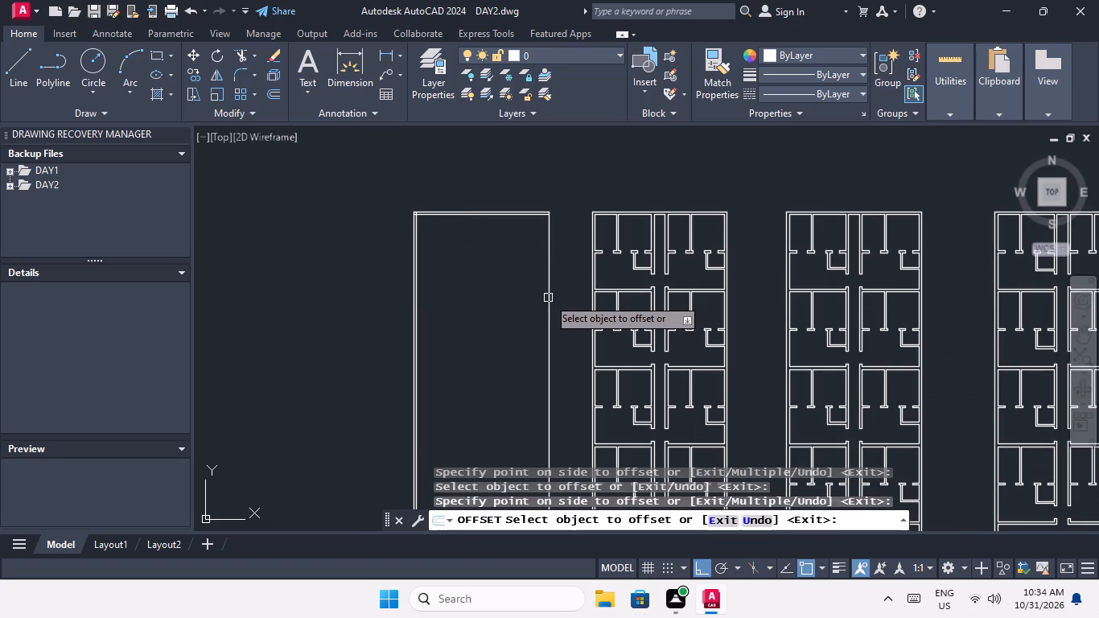
drag(547, 298, 527, 303)
click(477, 314)
scroll(463, 257, down, 1)
middle_drag(457, 258, 430, 212)
scroll(438, 225, down, 1)
scroll(446, 329, up, 3)
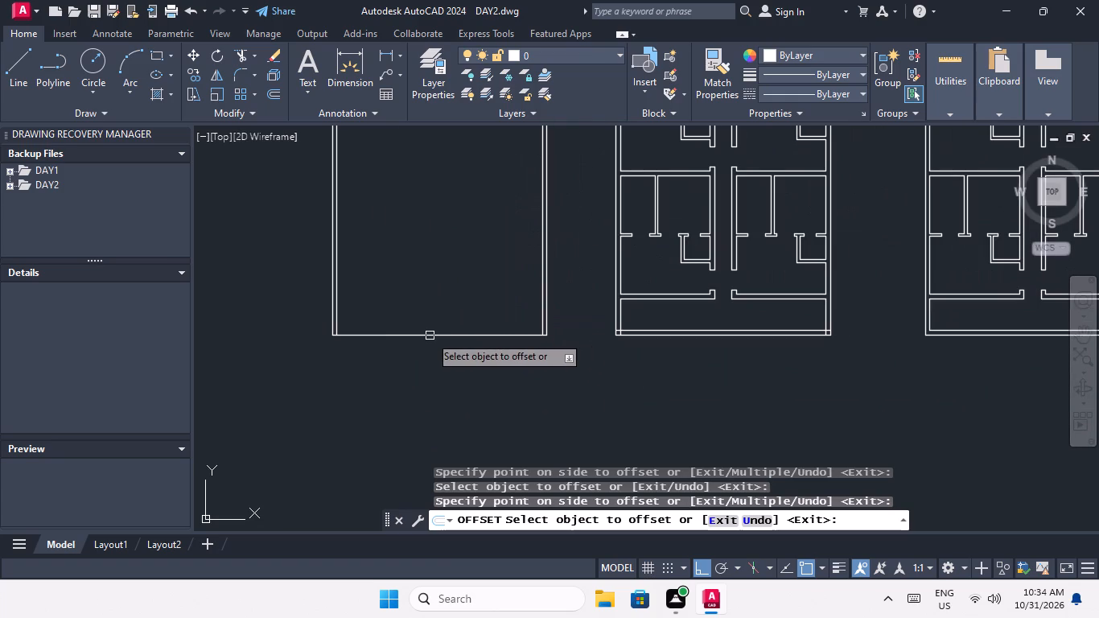
drag(430, 336, 426, 311)
click(426, 290)
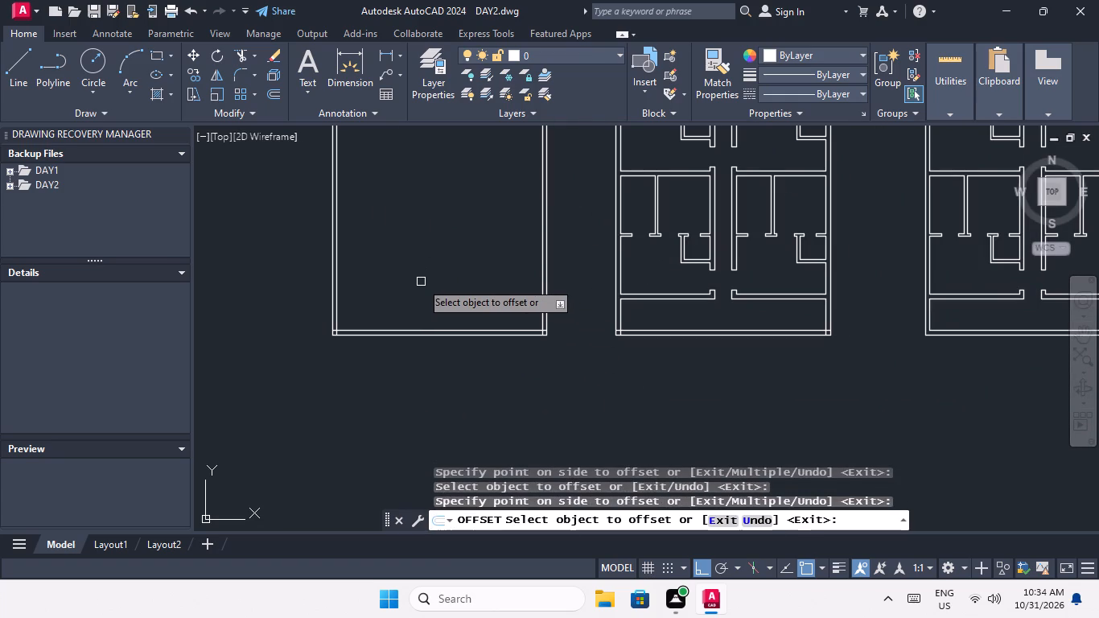
scroll(462, 229, down, 1)
middle_drag(459, 236, 430, 384)
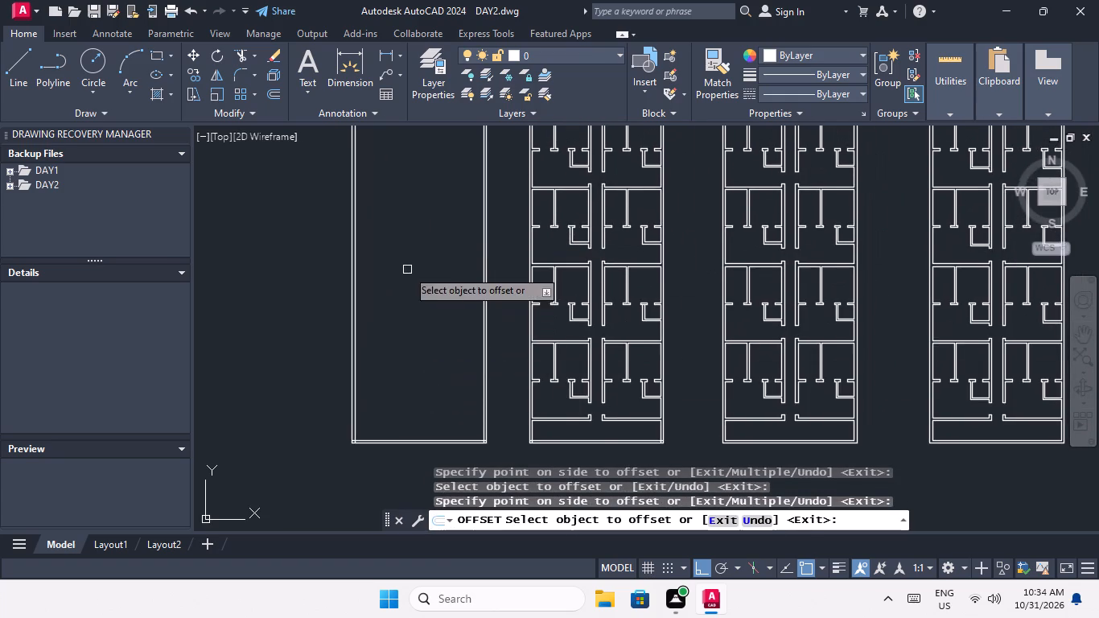
middle_drag(405, 285, 403, 364)
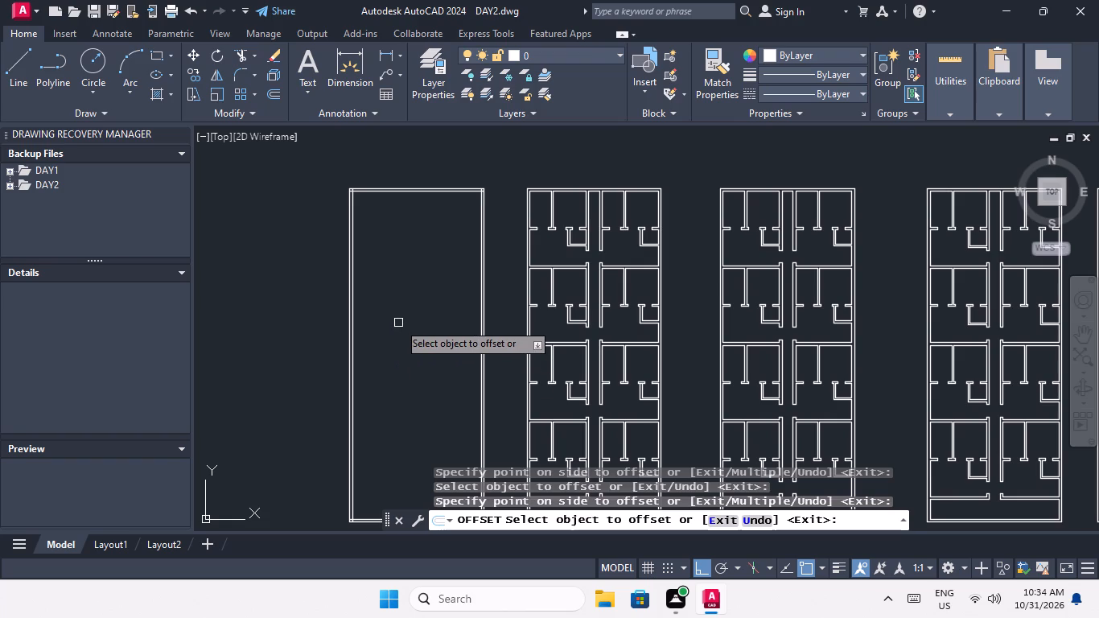
key(Escape)
key(Escape)
Draw a horizontal line across the new block's interior, from the midpoint of the left inner wall line to the right inner wall line.
click(12, 65)
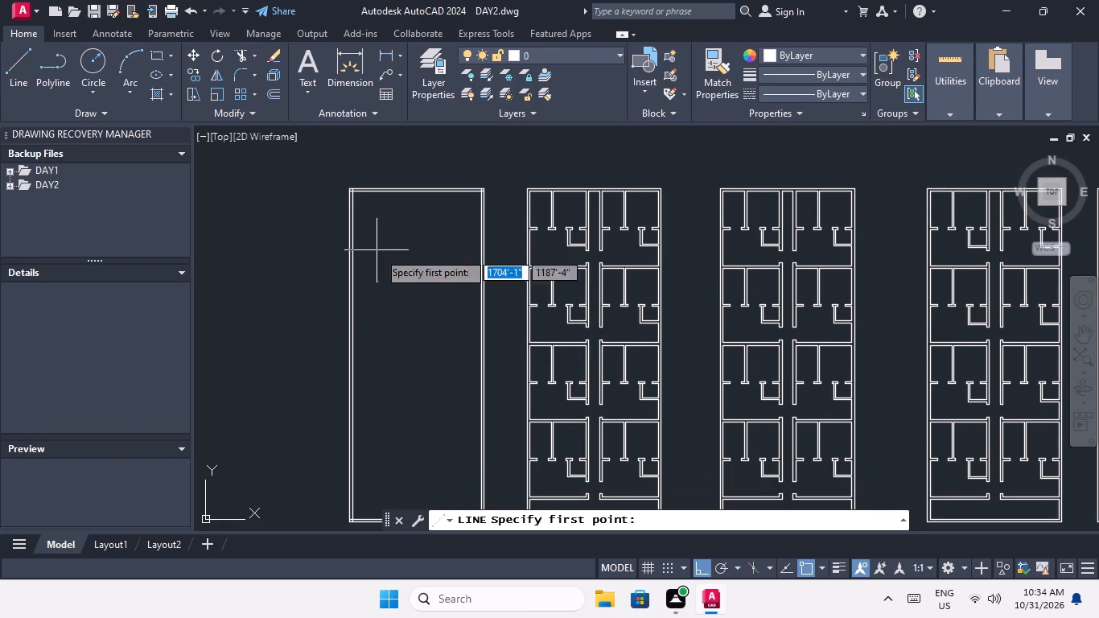
scroll(401, 362, up, 1)
scroll(382, 332, down, 1)
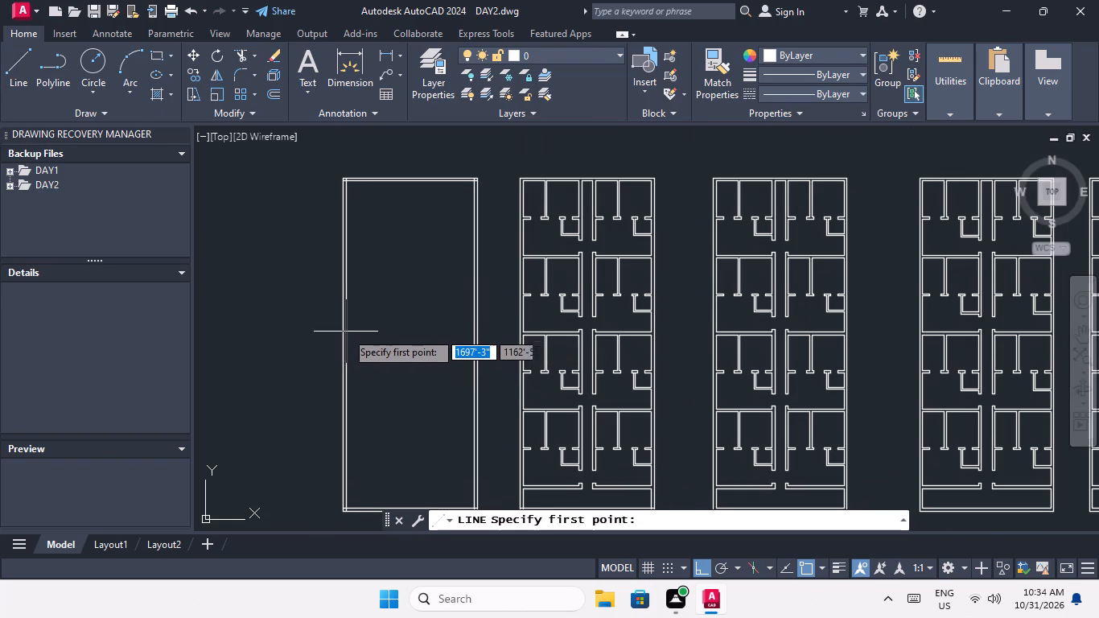
click(345, 350)
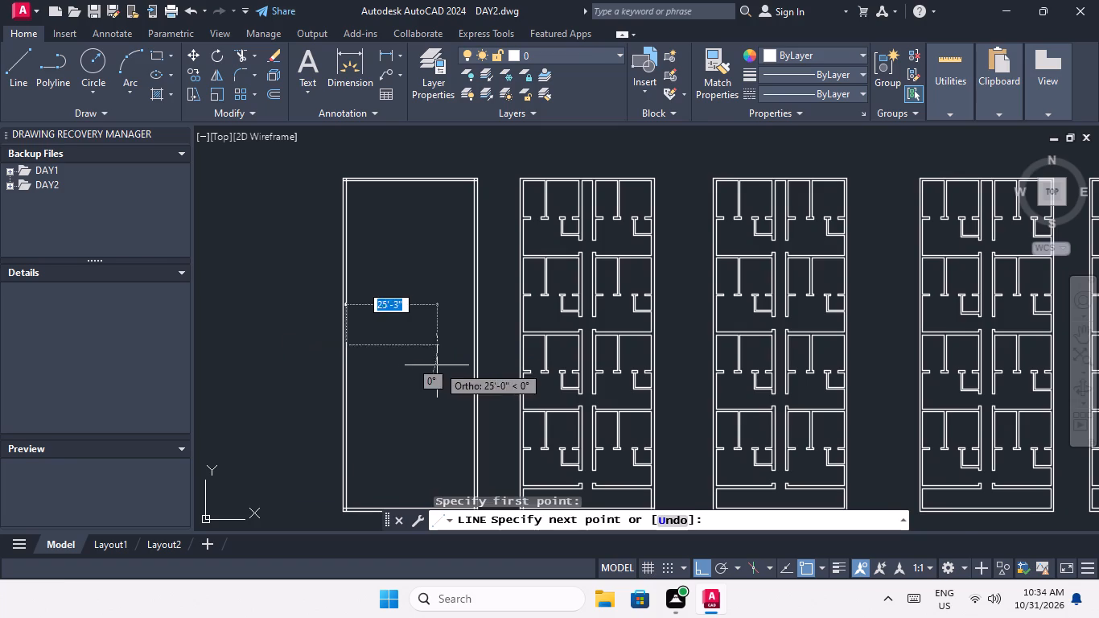
scroll(447, 363, up, 2)
click(511, 320)
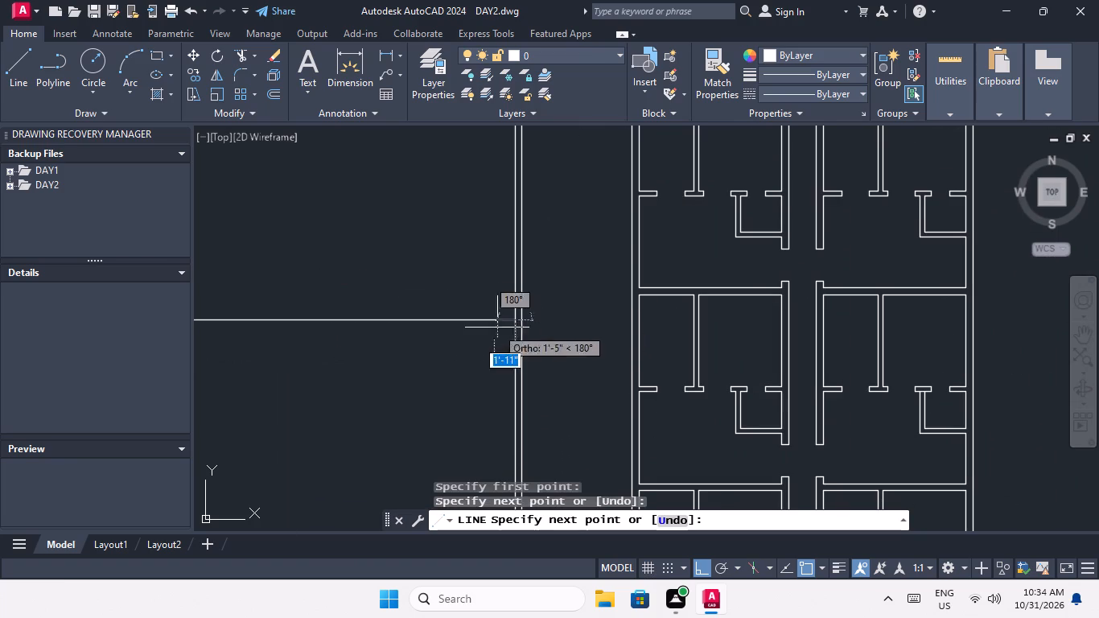
key(Escape)
scroll(415, 374, down, 4)
middle_drag(412, 381, 487, 373)
key(Escape)
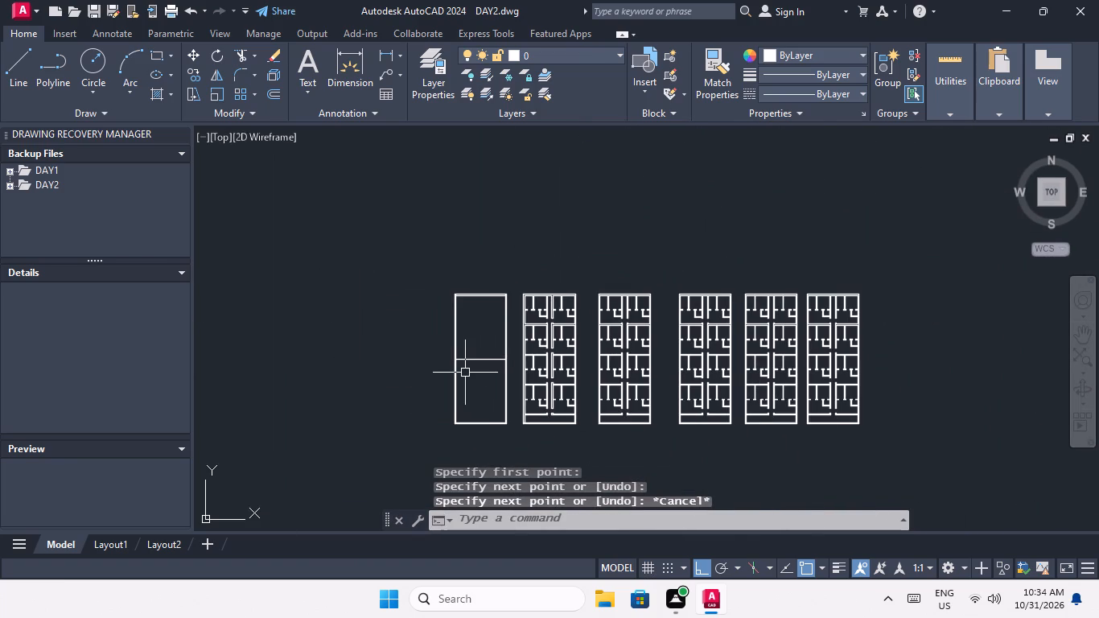
Draw a vertical line from the midpoint of the top inner wall line down to the horizontal centre line.
click(19, 53)
scroll(455, 299, up, 3)
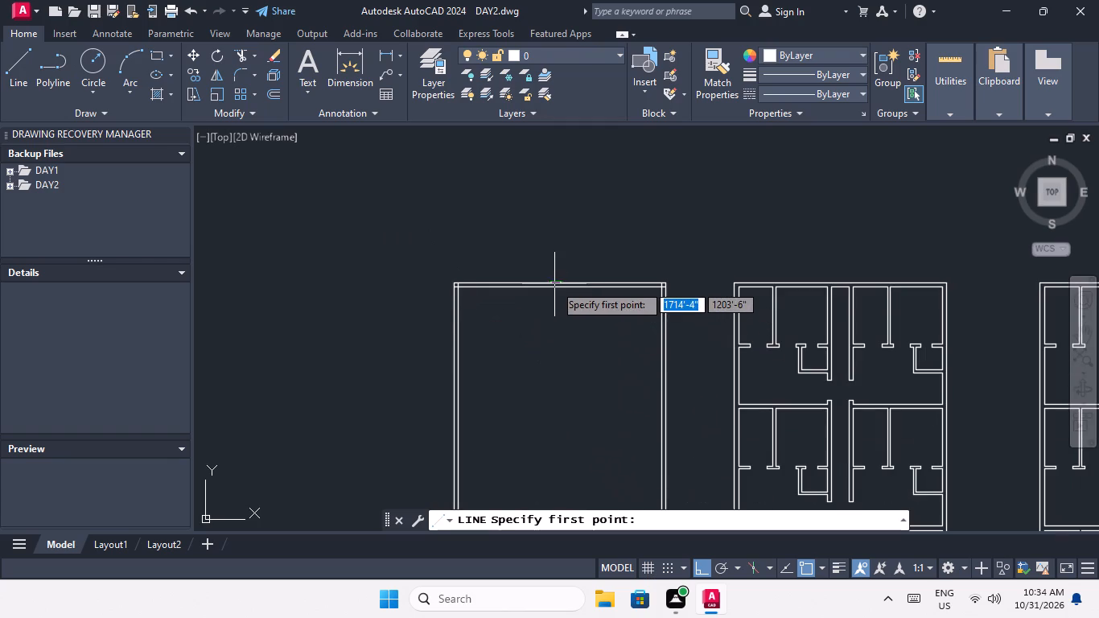
scroll(548, 286, up, 2)
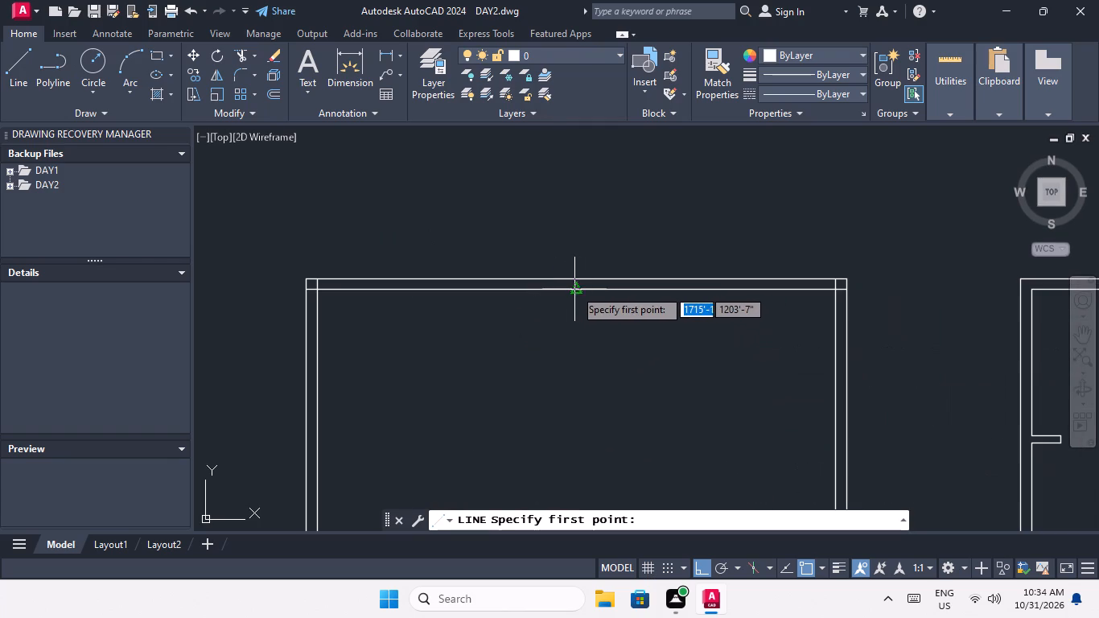
click(574, 289)
scroll(573, 276, down, 4)
middle_drag(578, 363, 557, 287)
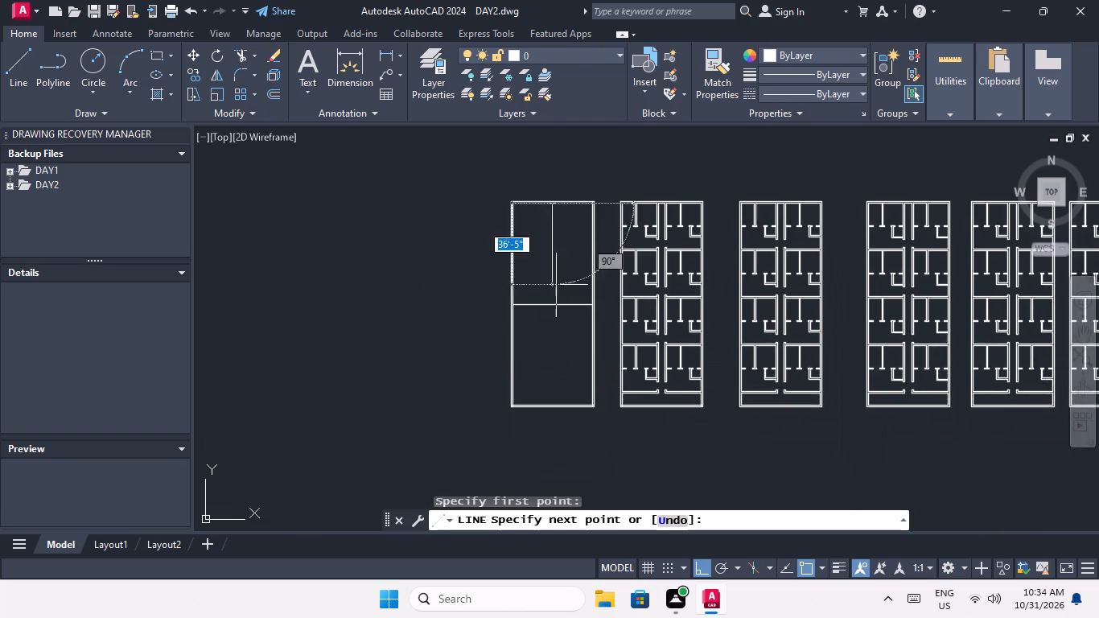
scroll(559, 304, up, 3)
click(526, 299)
key(Escape)
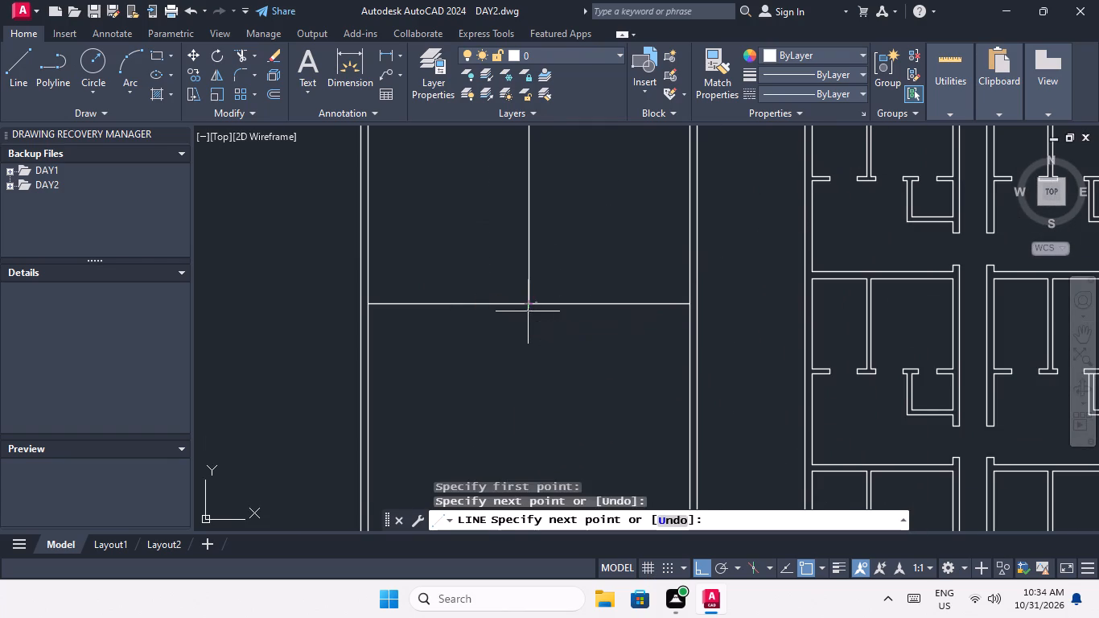
key(Escape)
key(Escape)
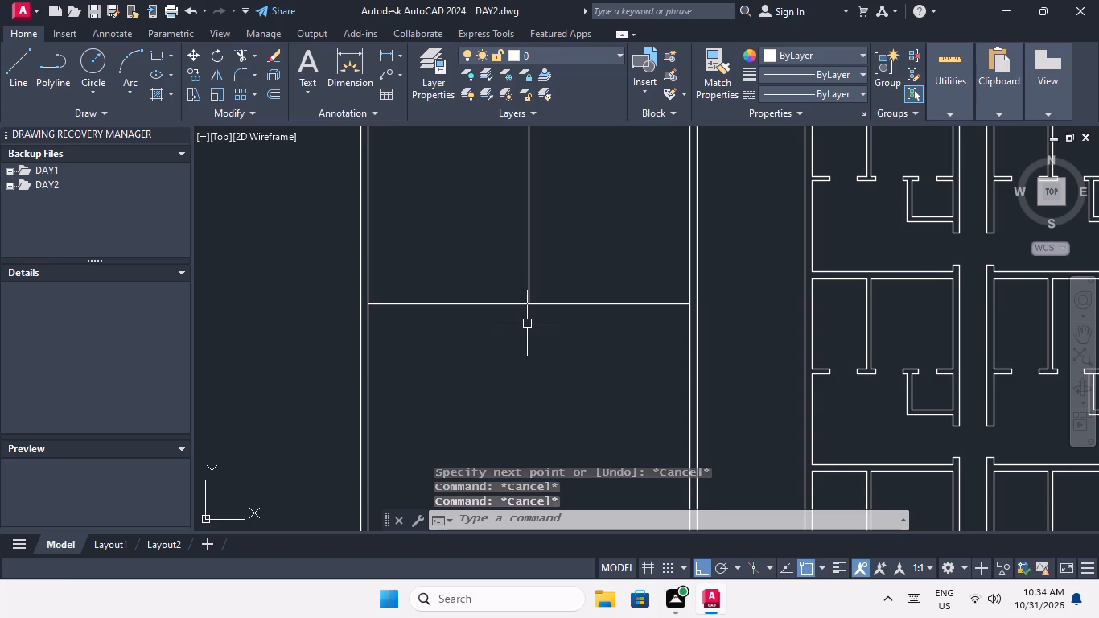
Offset the new block's vertical centre line 3' to each side to set out the central corridor.
key(Escape)
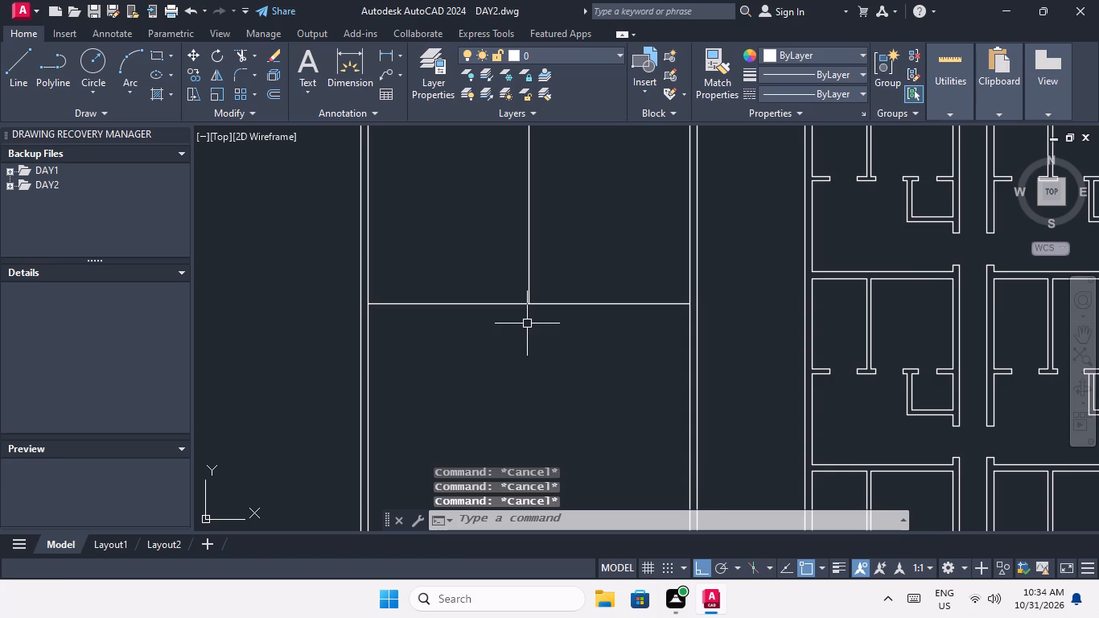
key(Escape)
key(Escape)
key(o)
key(Return)
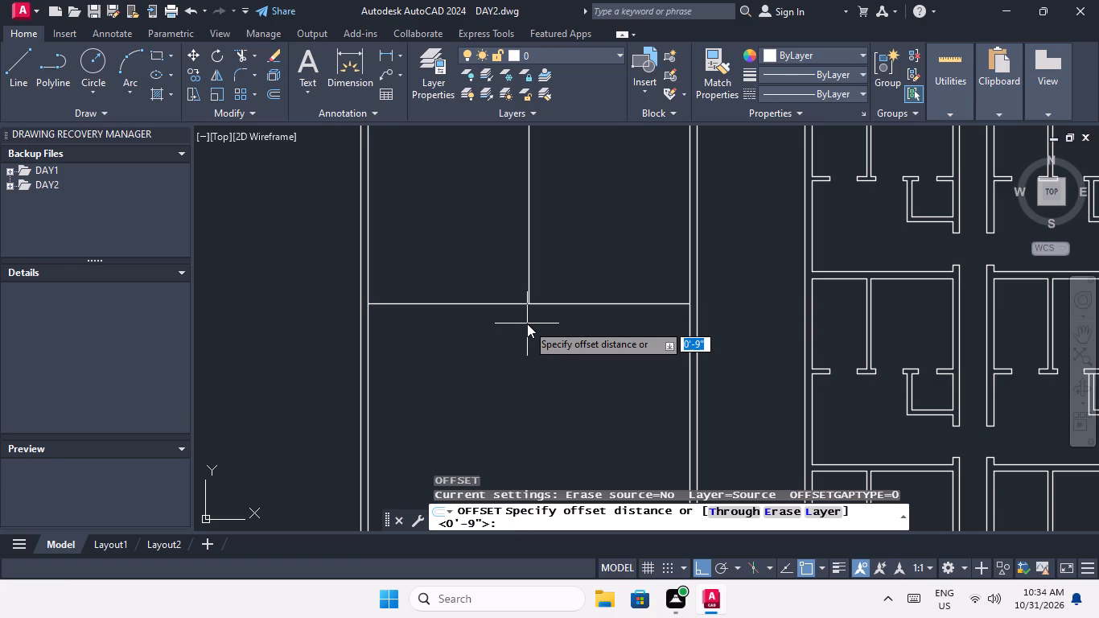
key(3)
key(apostrophe)
key(Return)
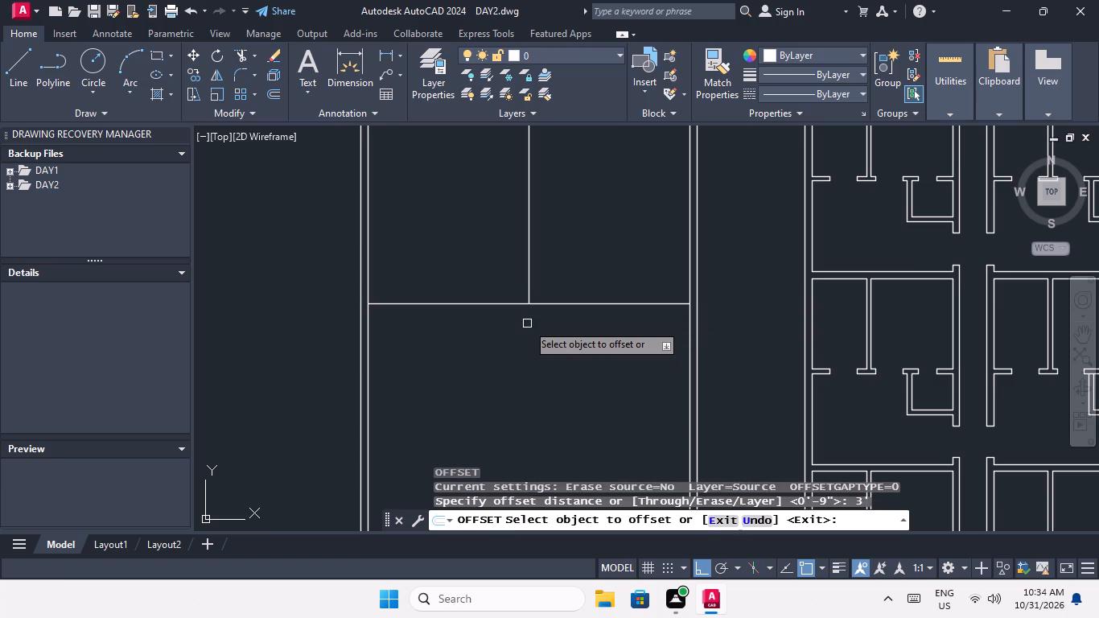
middle_drag(529, 344, 486, 407)
scroll(507, 352, down, 1)
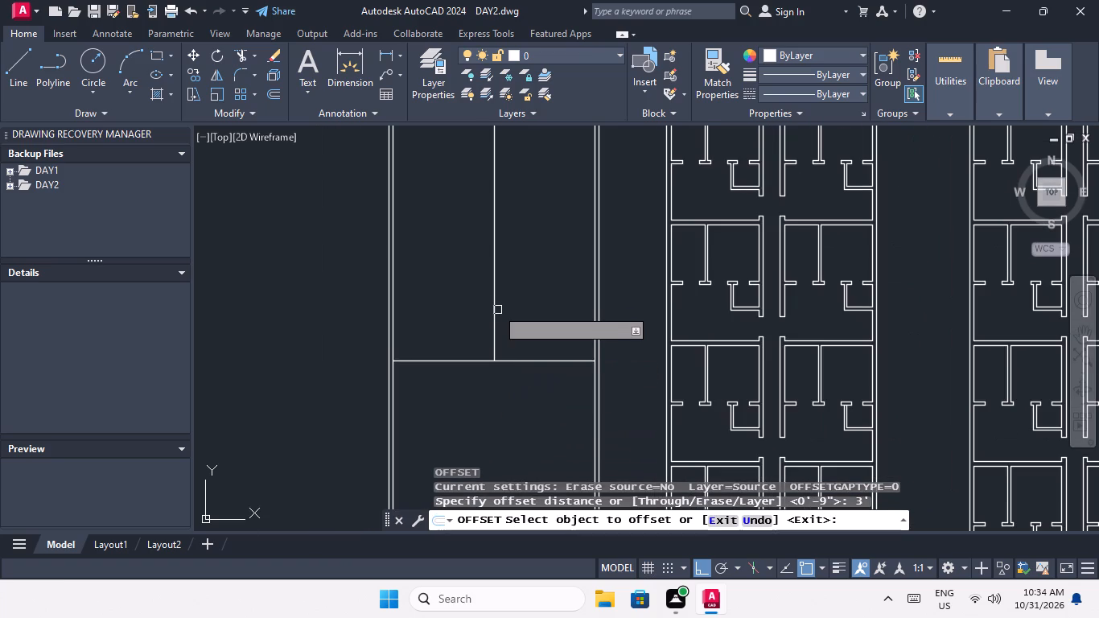
drag(492, 300, 527, 298)
click(581, 292)
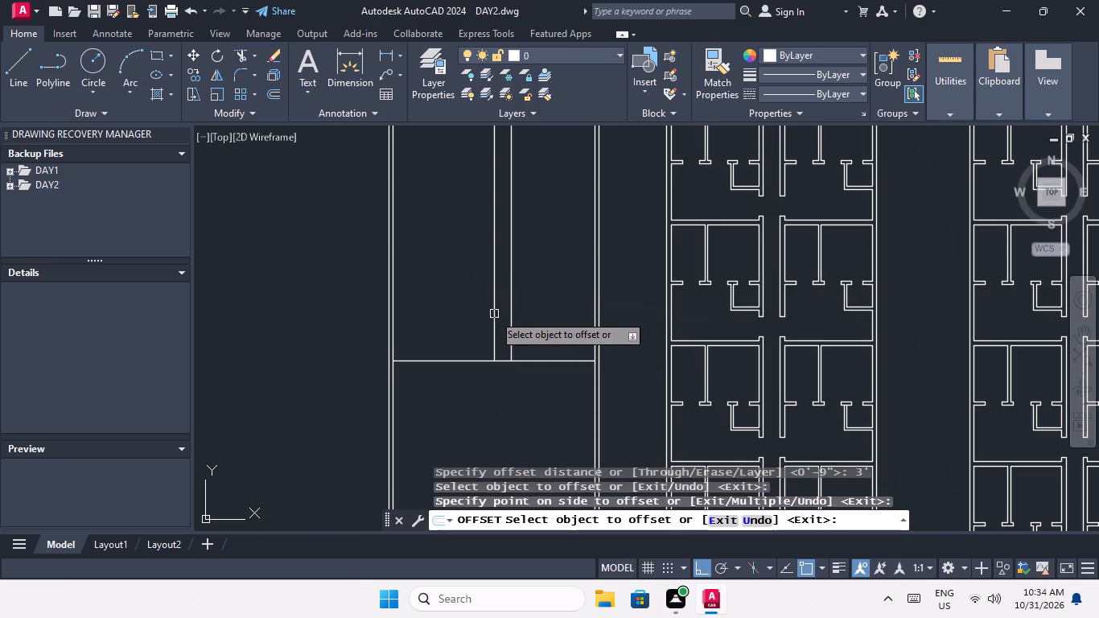
click(493, 314)
click(430, 348)
scroll(469, 319, down, 1)
middle_drag(470, 319, 461, 406)
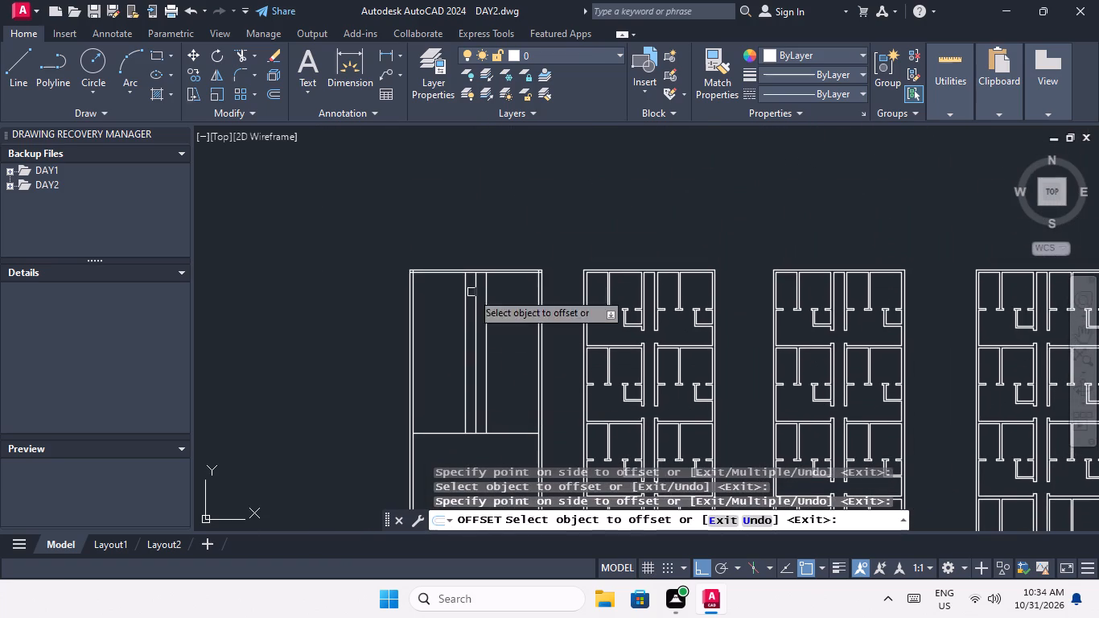
Check the width between the left inner wall line and the left corridor line with a temporary linear dimension.
click(389, 56)
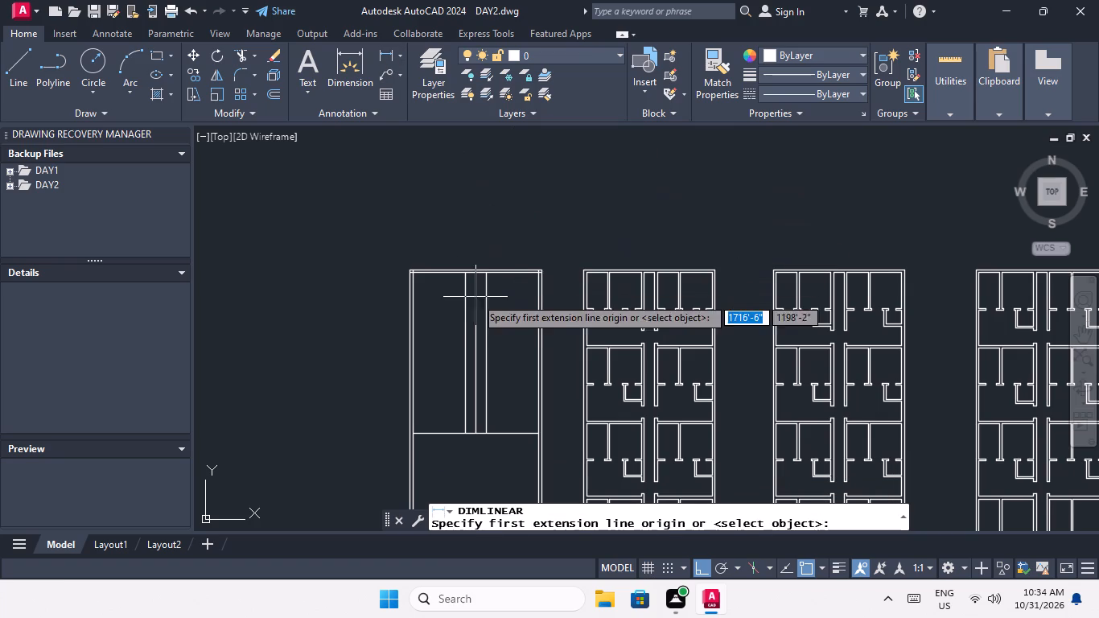
scroll(410, 274, up, 5)
middle_drag(463, 283, 440, 321)
scroll(420, 319, up, 1)
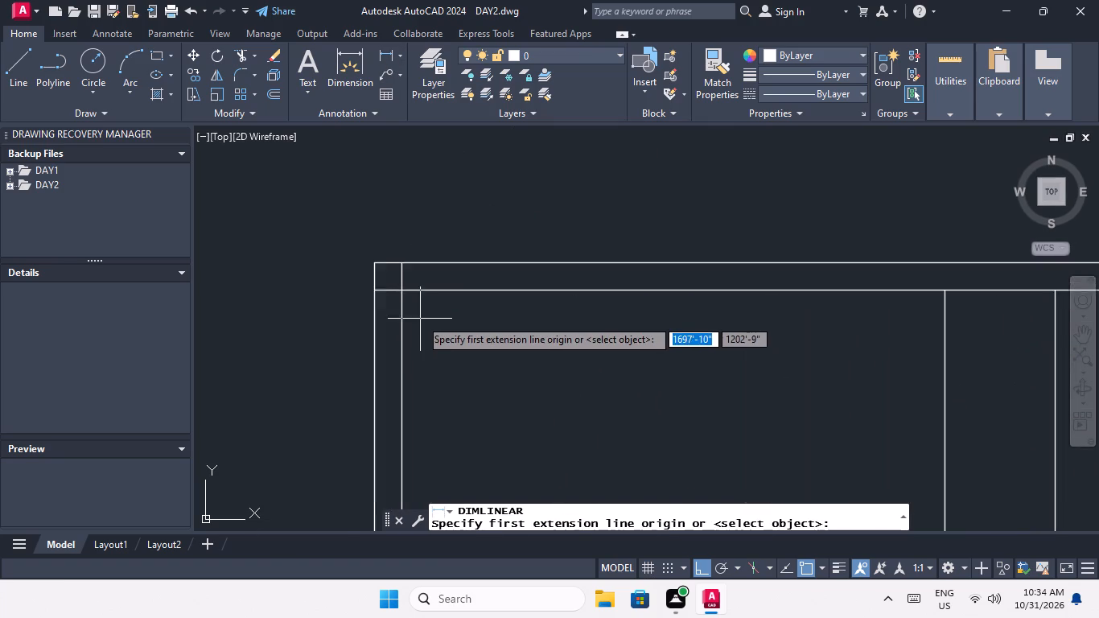
scroll(420, 319, up, 1)
click(393, 273)
scroll(422, 282, down, 3)
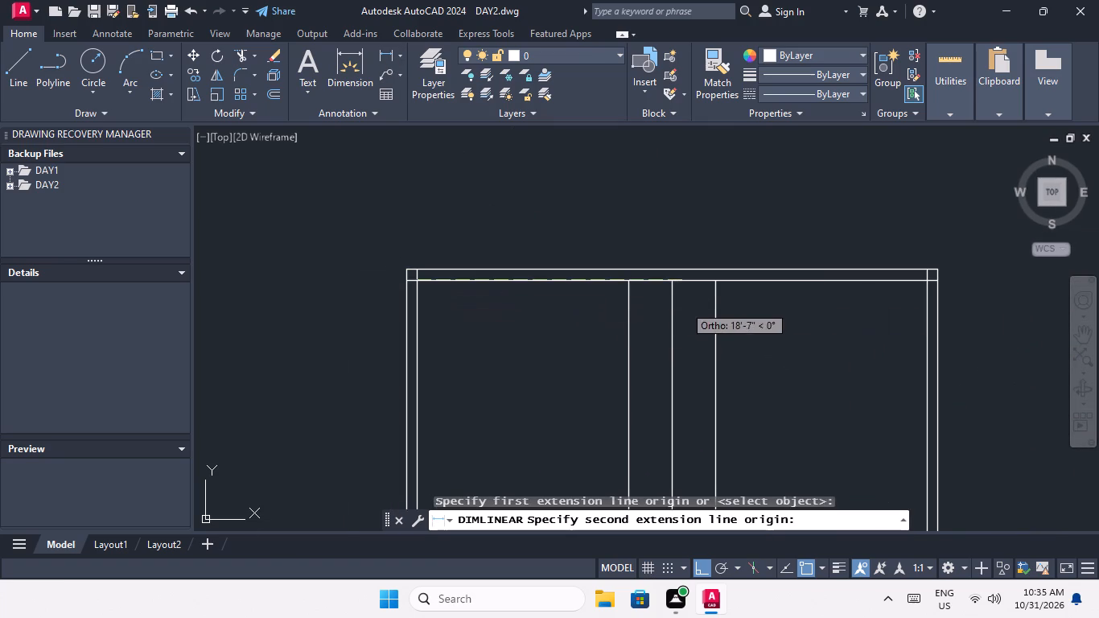
scroll(642, 290, up, 3)
click(584, 252)
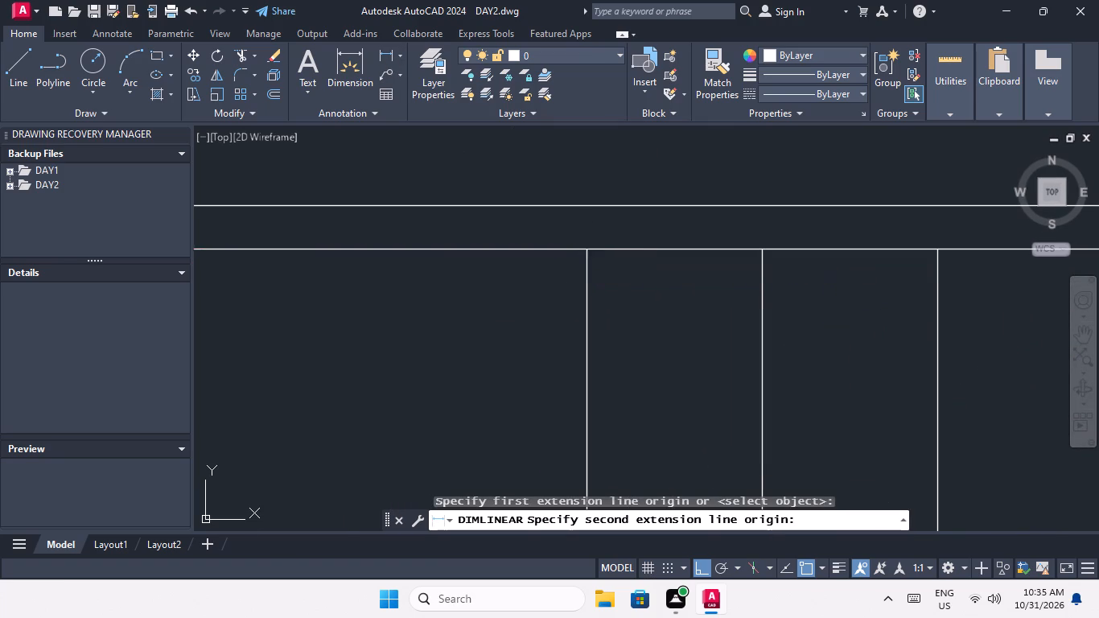
middle_drag(472, 323, 698, 279)
scroll(601, 278, down, 2)
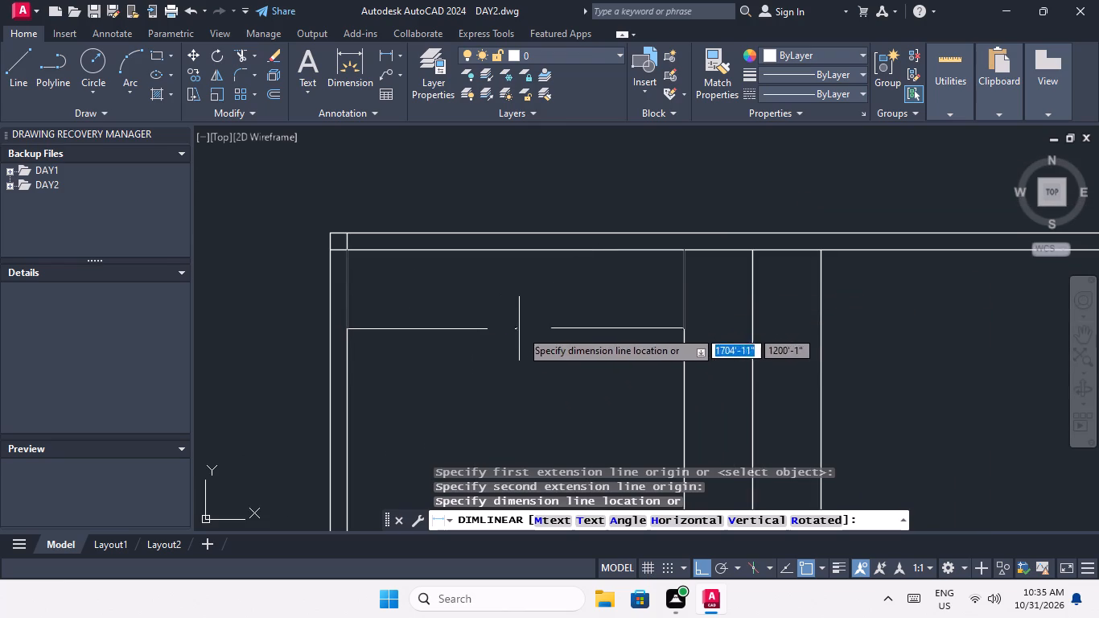
scroll(525, 340, up, 4)
scroll(459, 340, up, 5)
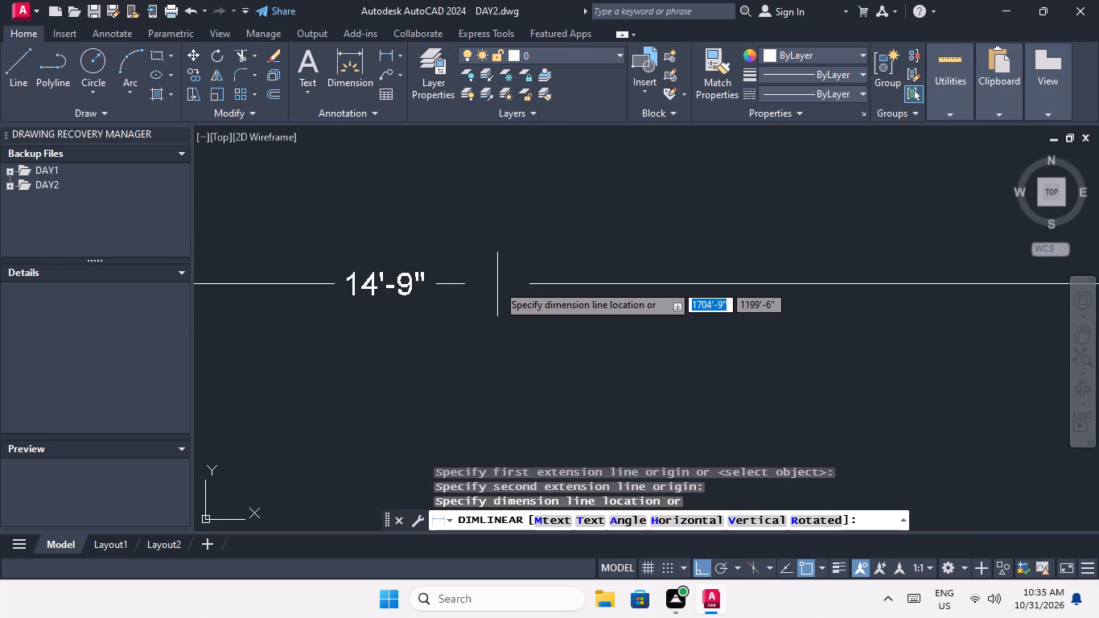
scroll(497, 282, down, 12)
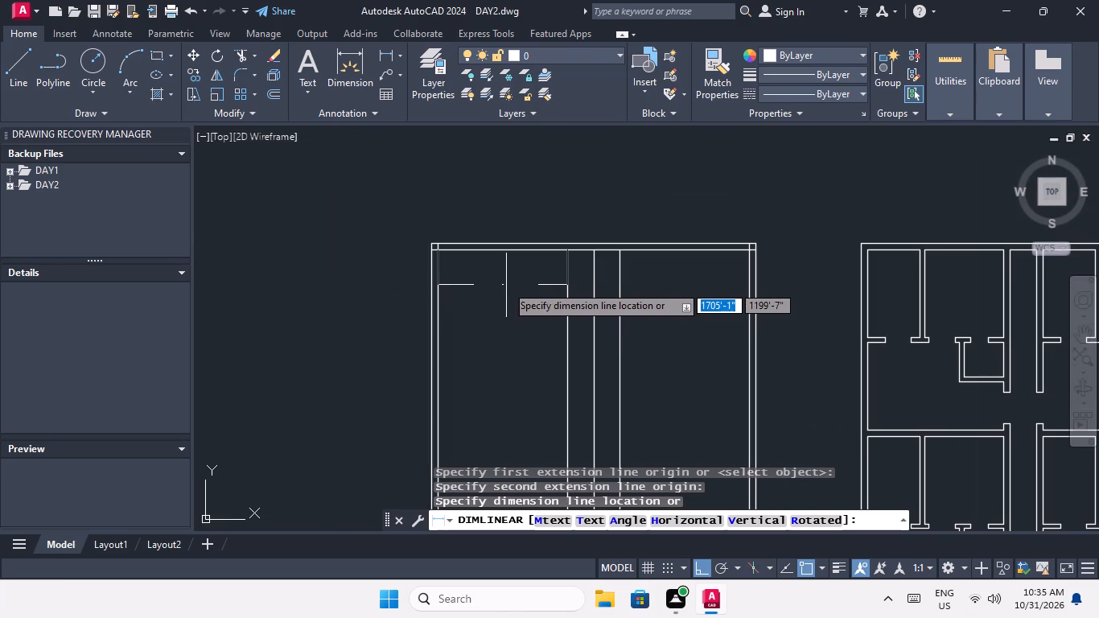
key(Escape)
key(Escape)
key(Escape)
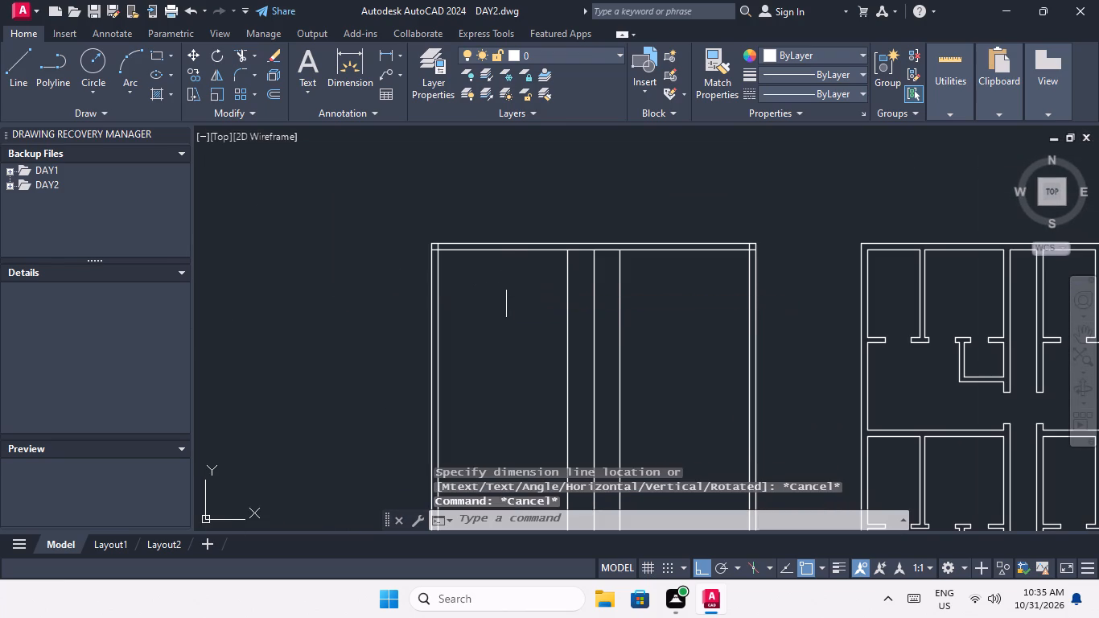
Delete the original vertical centre line between the two corridor lines.
scroll(654, 354, down, 1)
middle_drag(653, 354, 605, 233)
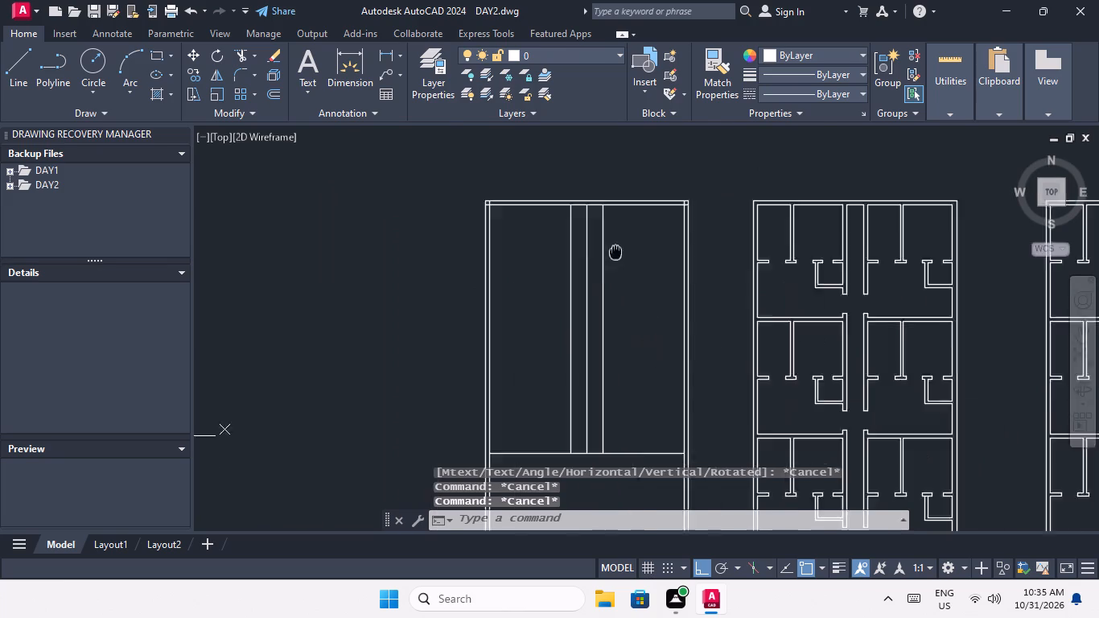
middle_drag(605, 233, 570, 174)
middle_drag(534, 237, 535, 321)
scroll(534, 327, up, 2)
drag(547, 324, 537, 344)
click(515, 363)
key(Delete)
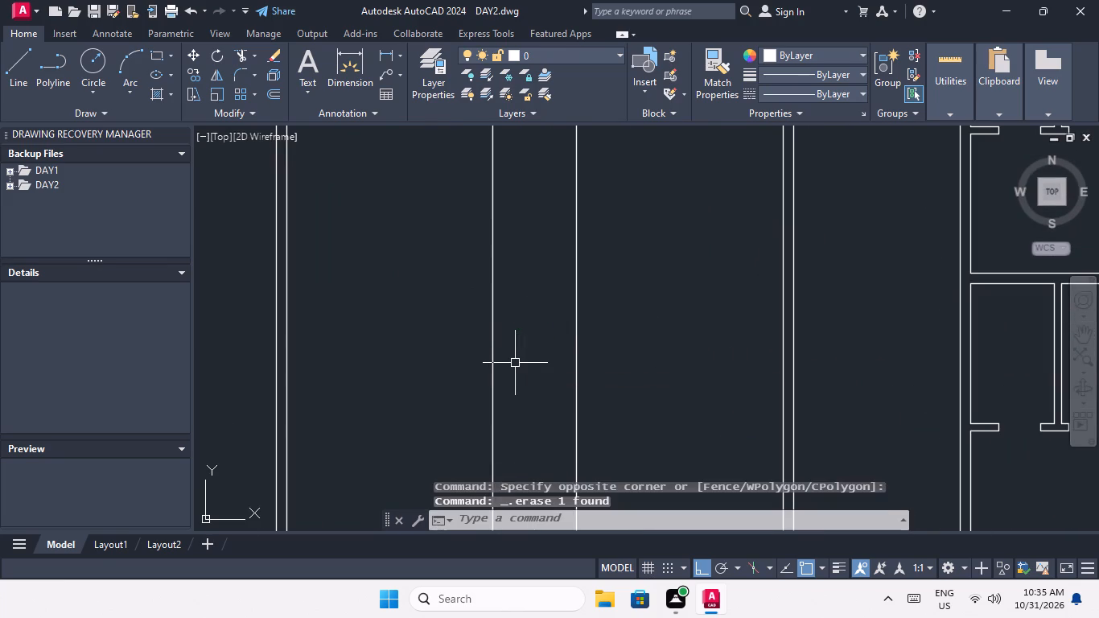
Offset both corridor lines 9" outward, away from the corridor, to form the corridor walls.
scroll(558, 302, down, 3)
middle_drag(561, 303, 568, 341)
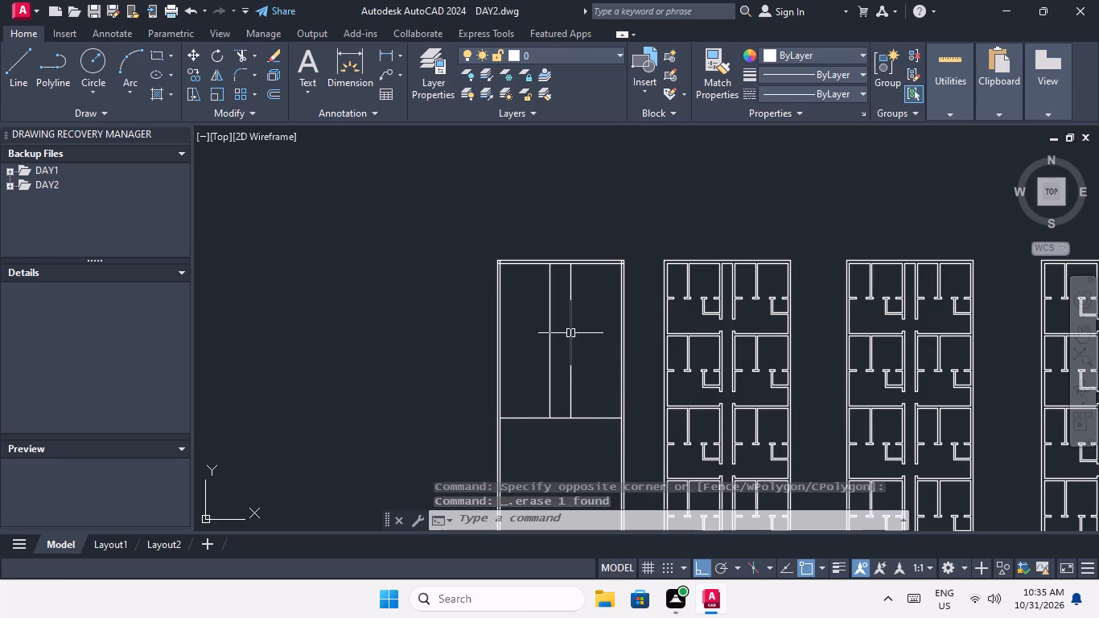
key(Escape)
key(Escape)
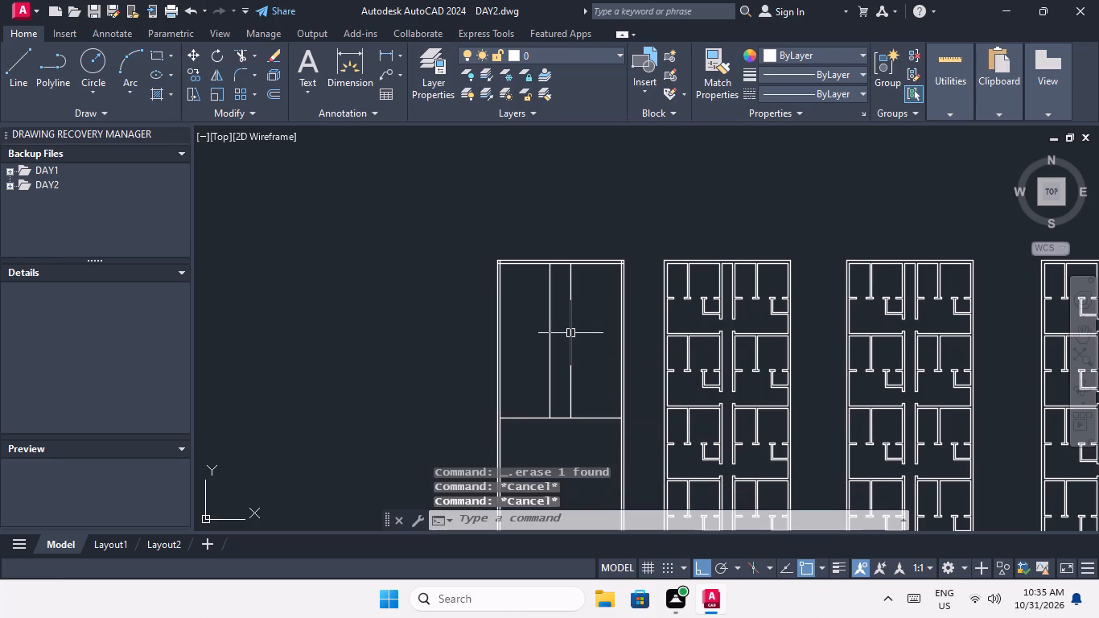
key(o)
key(Return)
text(9")
key(Return)
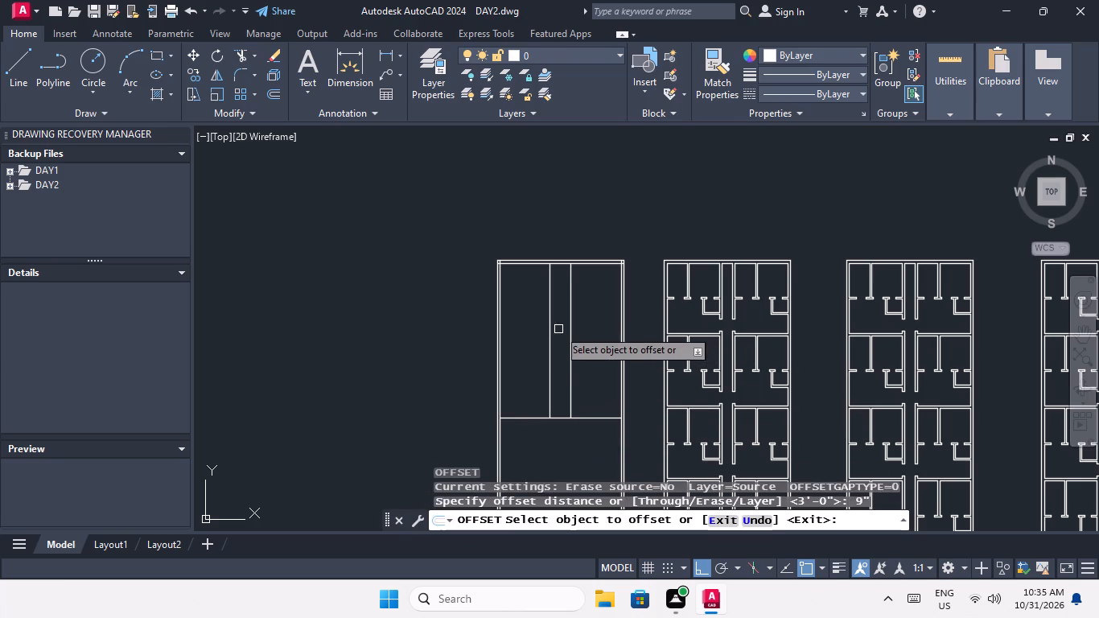
scroll(545, 352, up, 1)
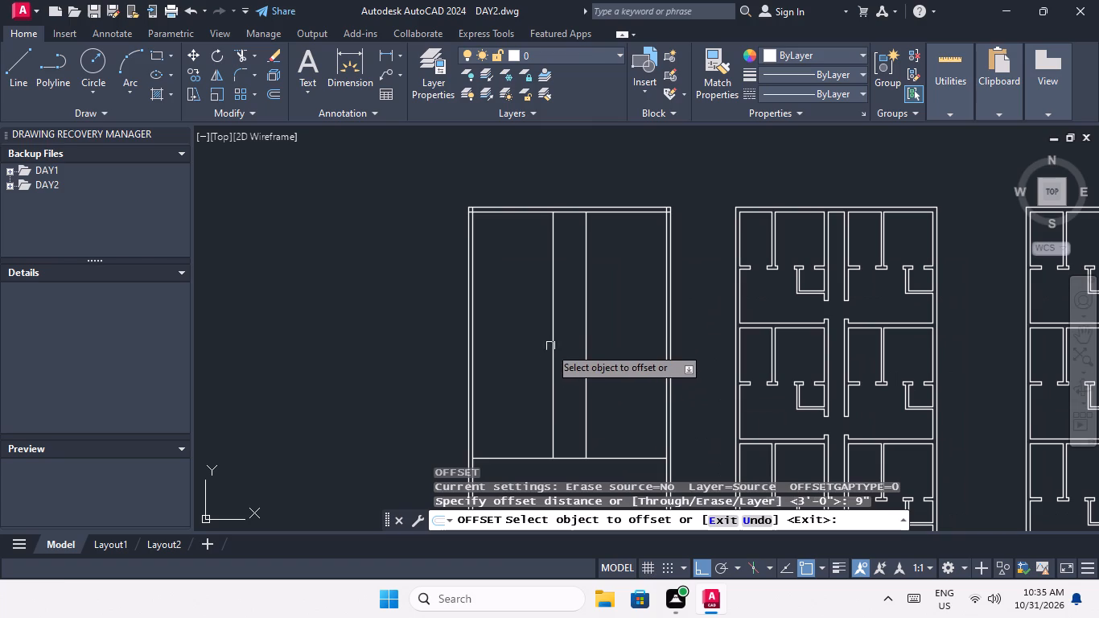
drag(554, 346, 532, 356)
click(504, 363)
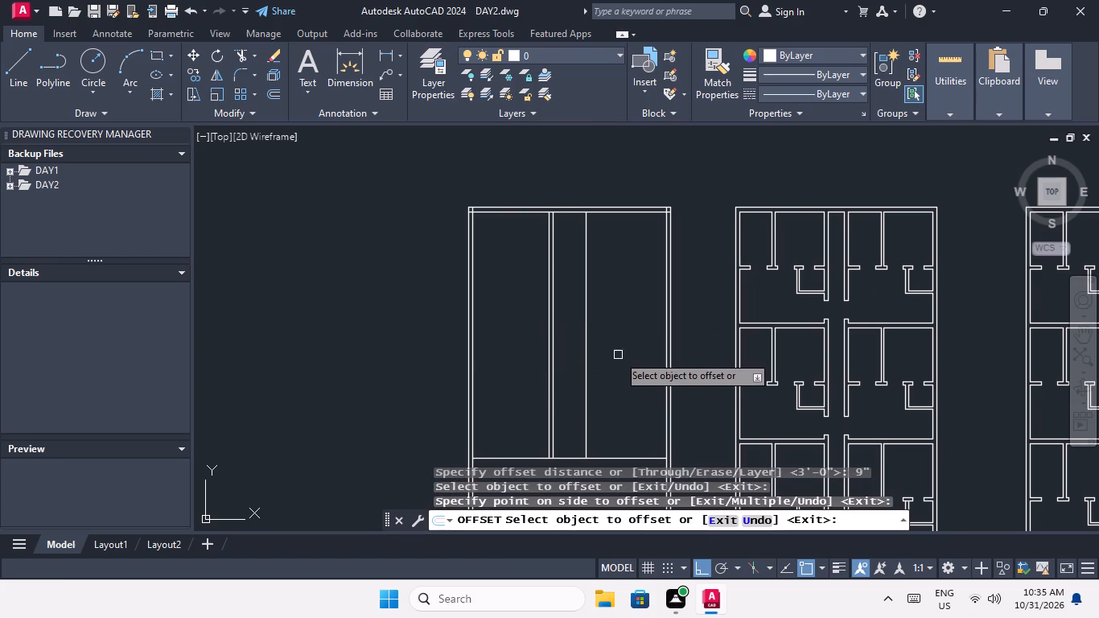
drag(585, 351, 604, 351)
click(619, 349)
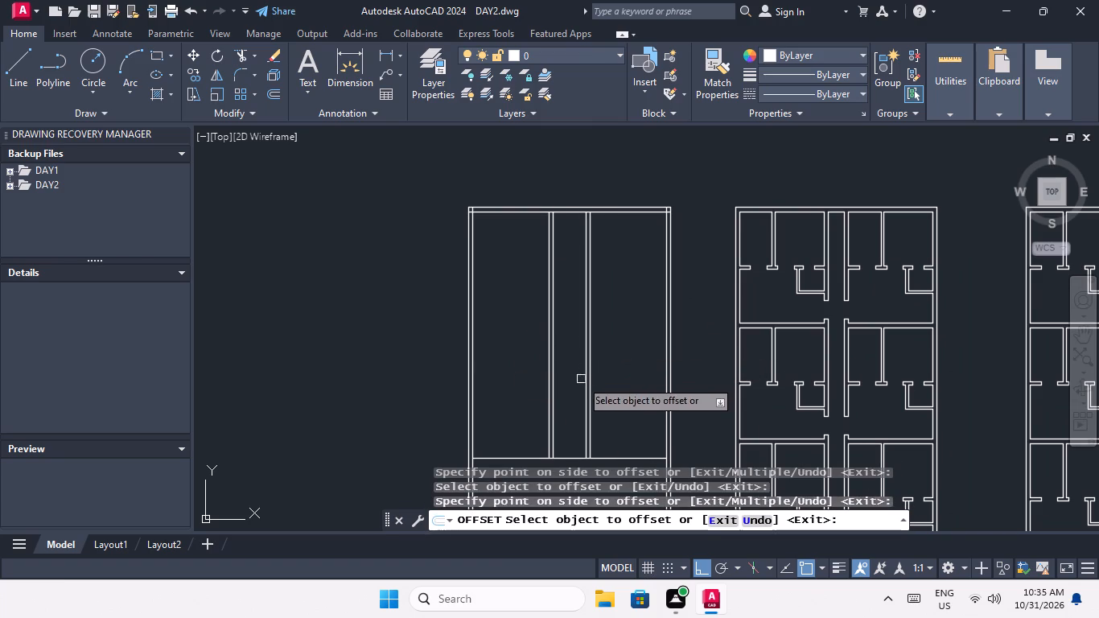
Offset the horizontal centre line 9" upward to form the middle cross wall.
middle_drag(579, 380, 570, 318)
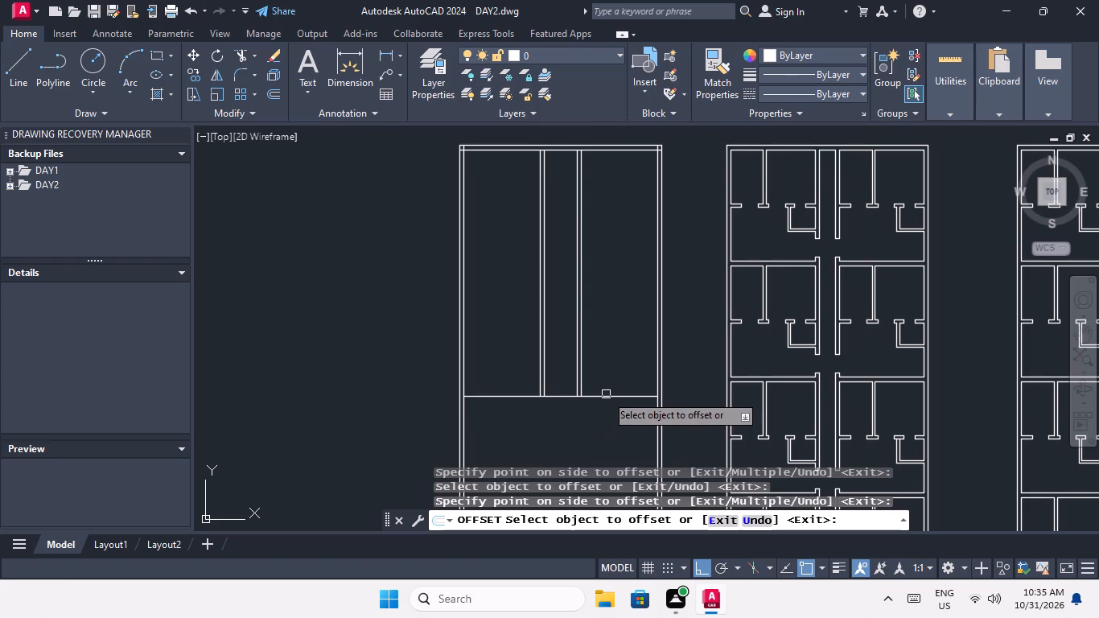
drag(606, 394, 607, 385)
click(607, 359)
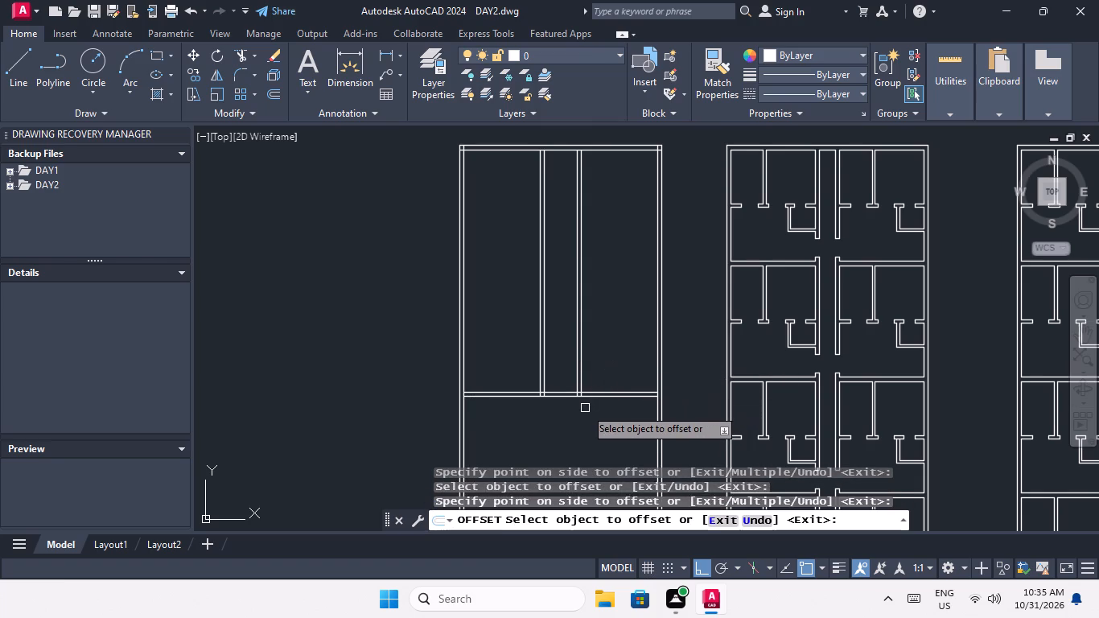
middle_drag(585, 419, 588, 436)
key(Escape)
key(Escape)
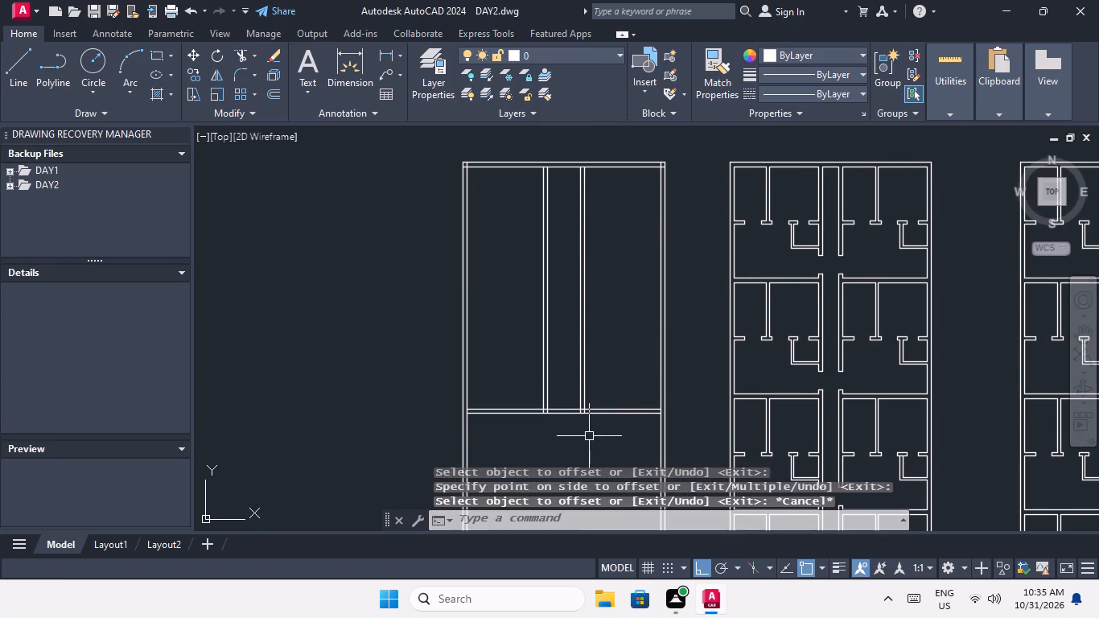
key(Escape)
middle_drag(560, 356, 558, 347)
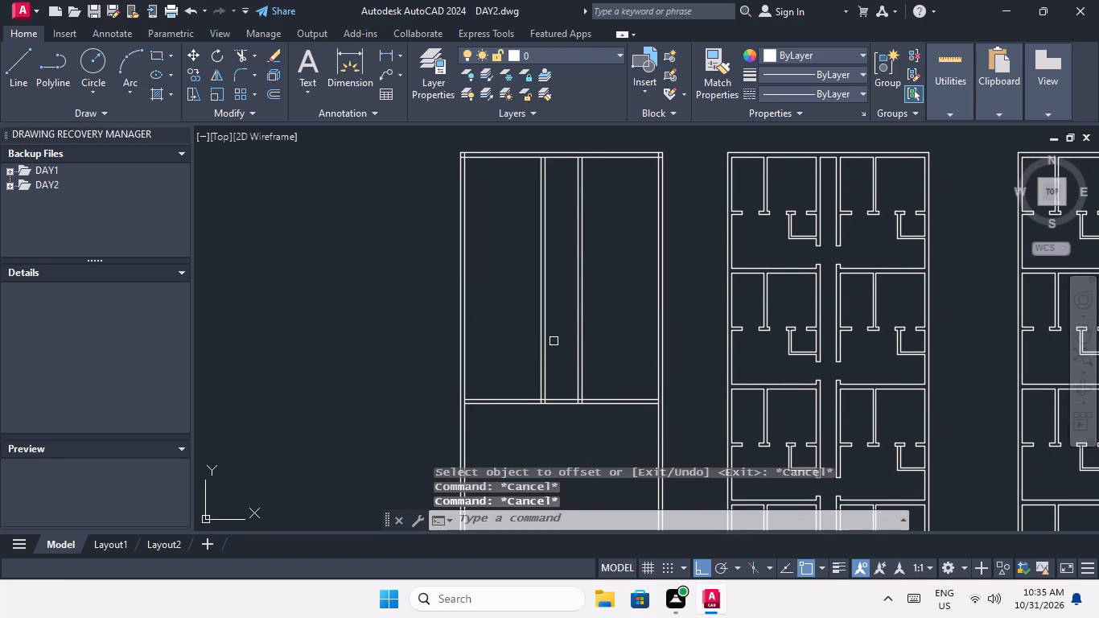
key(Escape)
key(Escape)
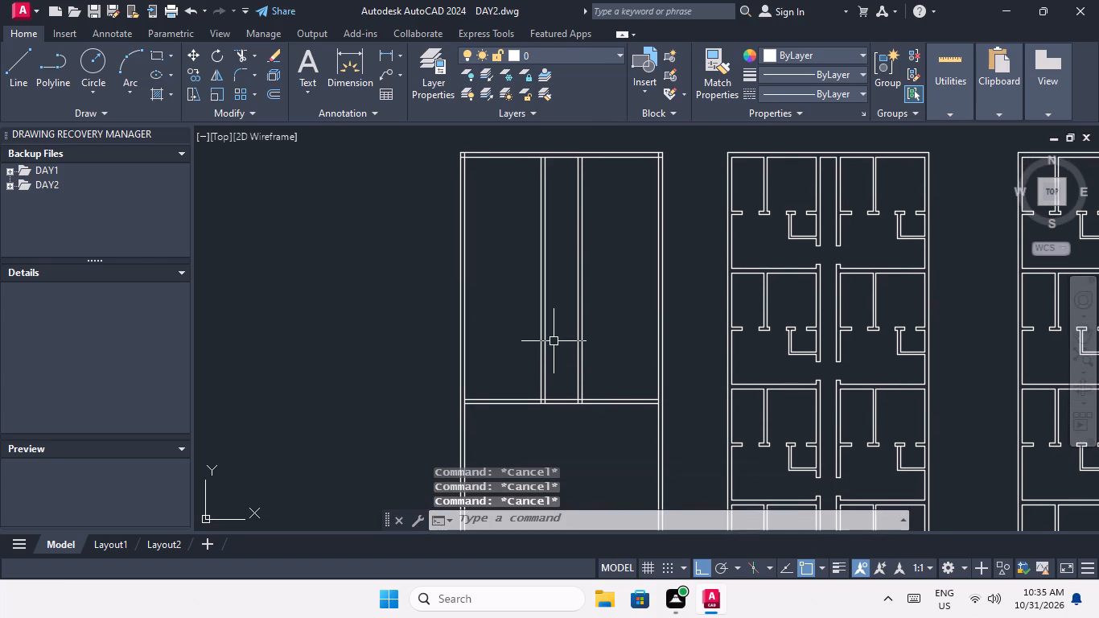
Offset the top inner wall line 14' downward to set out the first room row.
key(o)
key(Return)
text(14')
key(Return)
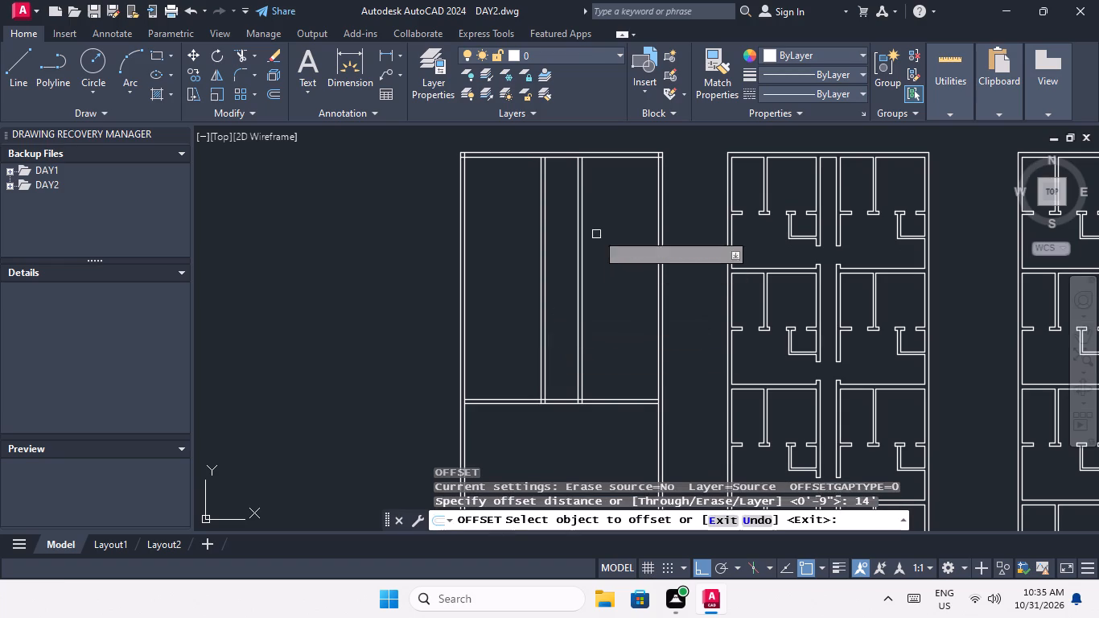
scroll(603, 167, up, 2)
middle_drag(602, 167, 557, 212)
scroll(601, 168, down, 2)
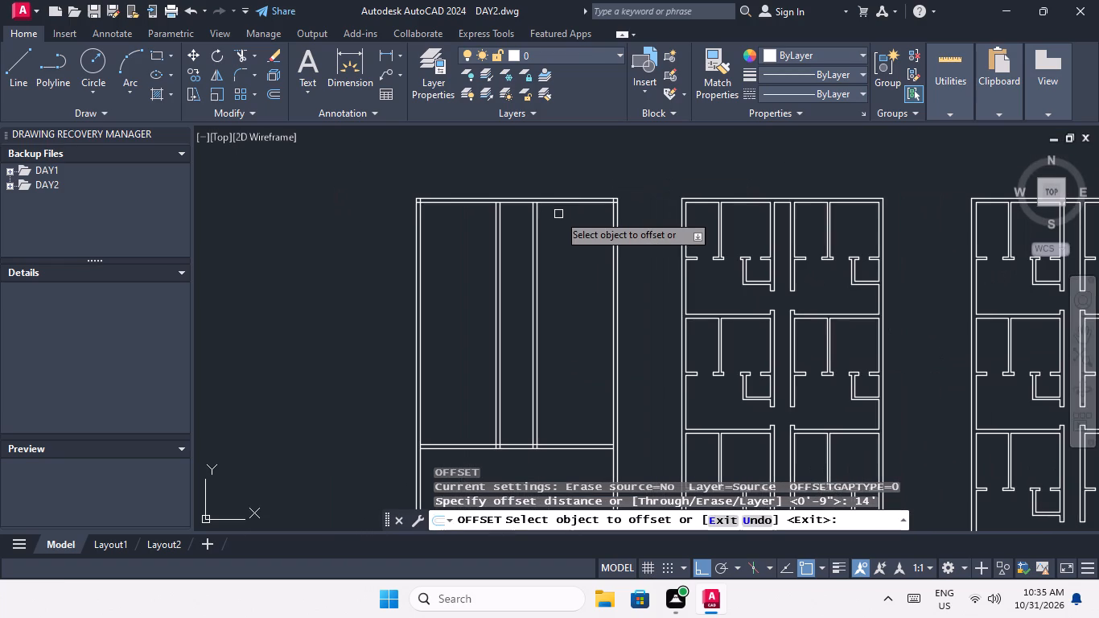
click(566, 204)
click(569, 240)
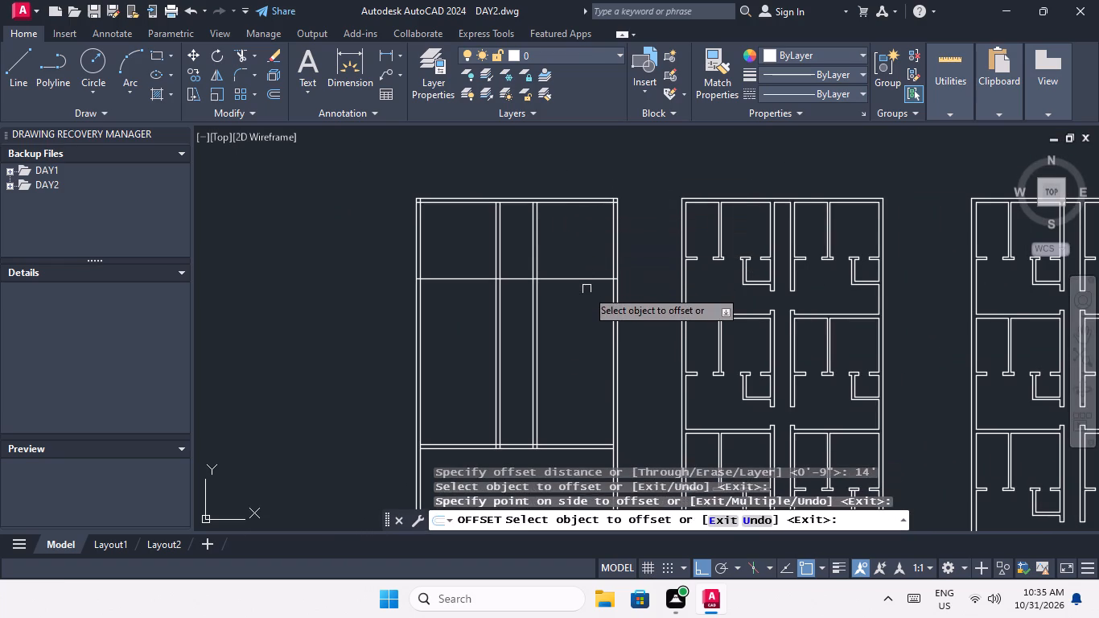
key(Escape)
key(Escape)
Offset the first room row's lower line 9" downward to form its cross wall.
key(o)
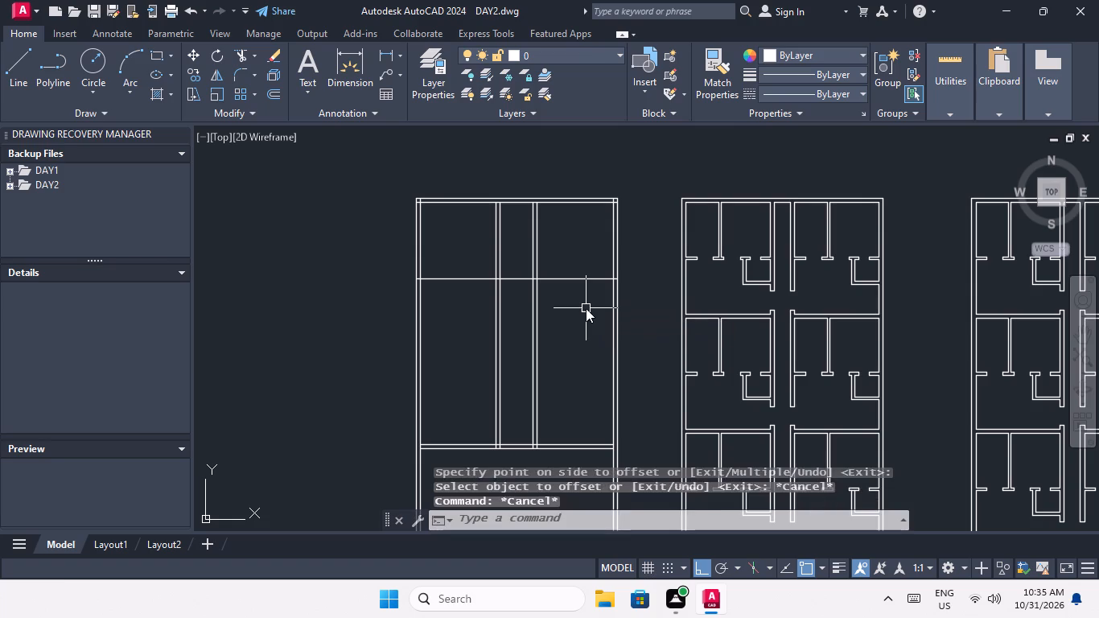
key(Return)
text(9")
key(Return)
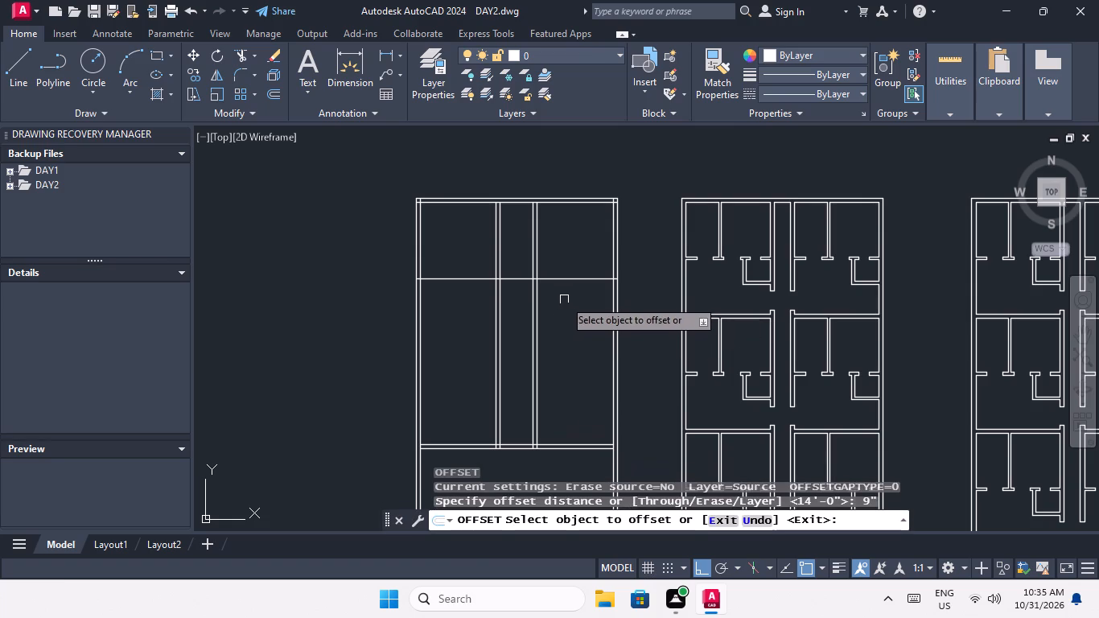
click(565, 280)
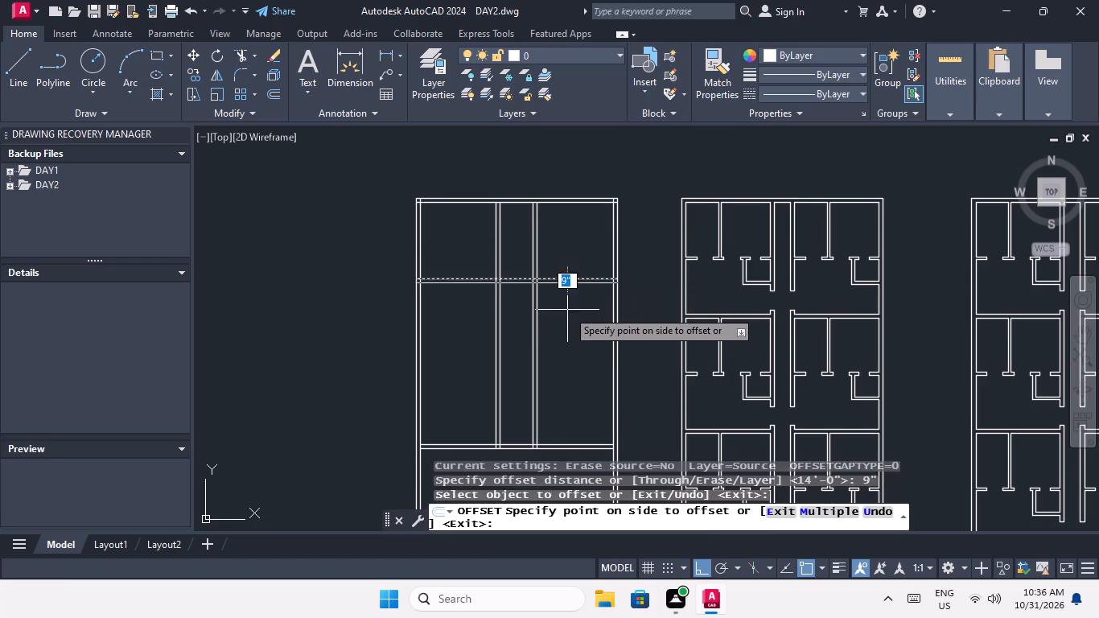
click(567, 310)
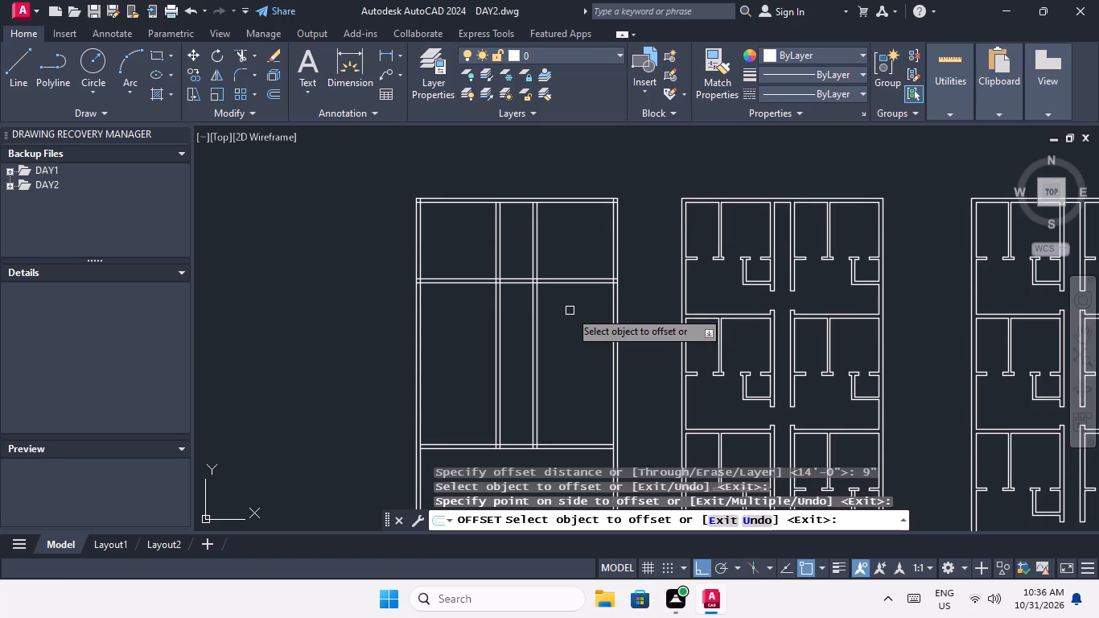
Offset the first cross wall's lower line 14' downward to set out the second room row.
key(Escape)
key(Escape)
key(Escape)
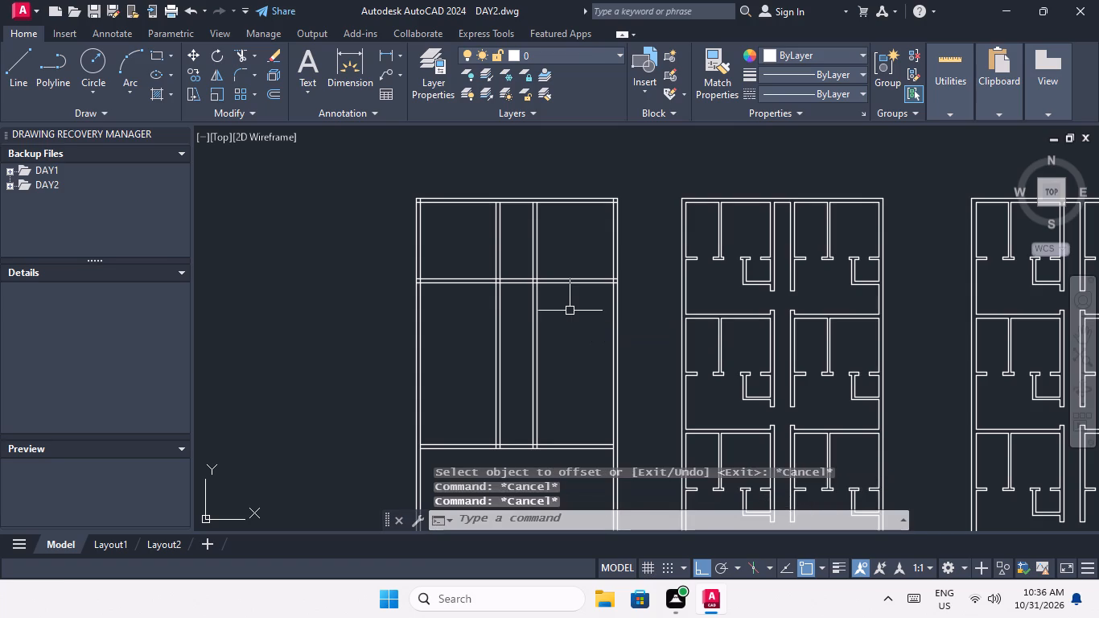
key(o)
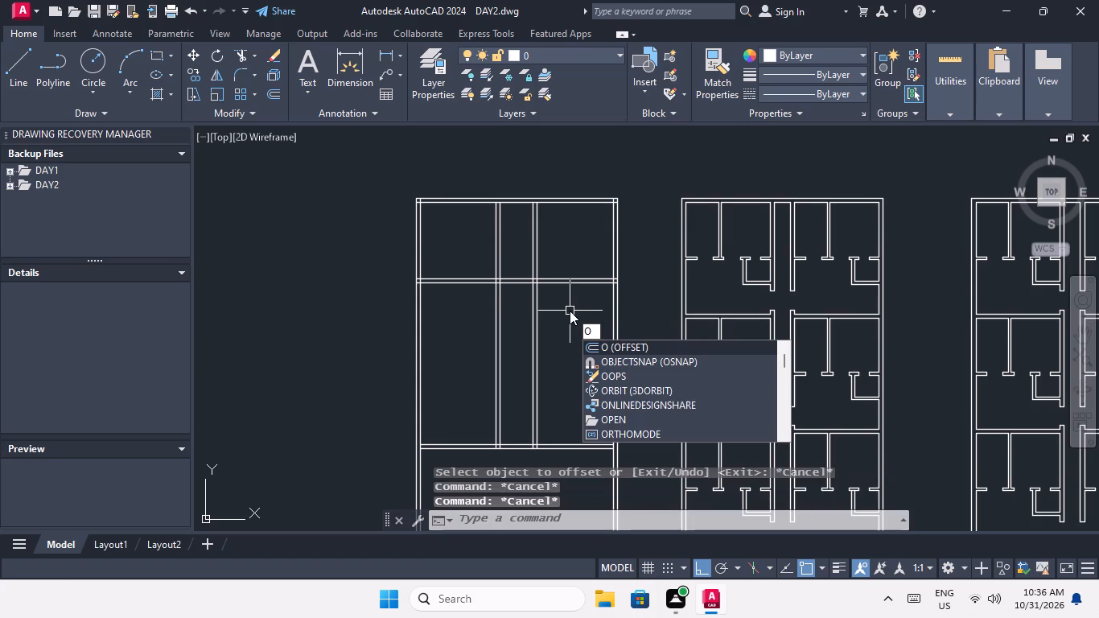
key(Return)
text(14')
key(Return)
scroll(566, 308, up, 1)
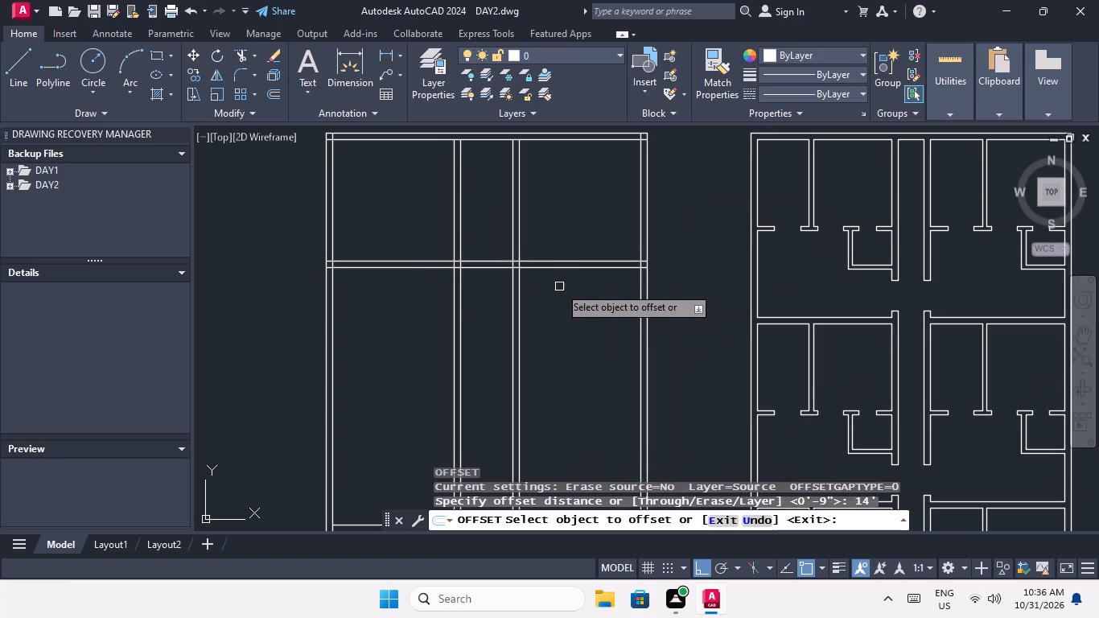
drag(556, 268, 558, 281)
click(578, 340)
middle_drag(580, 340, 571, 256)
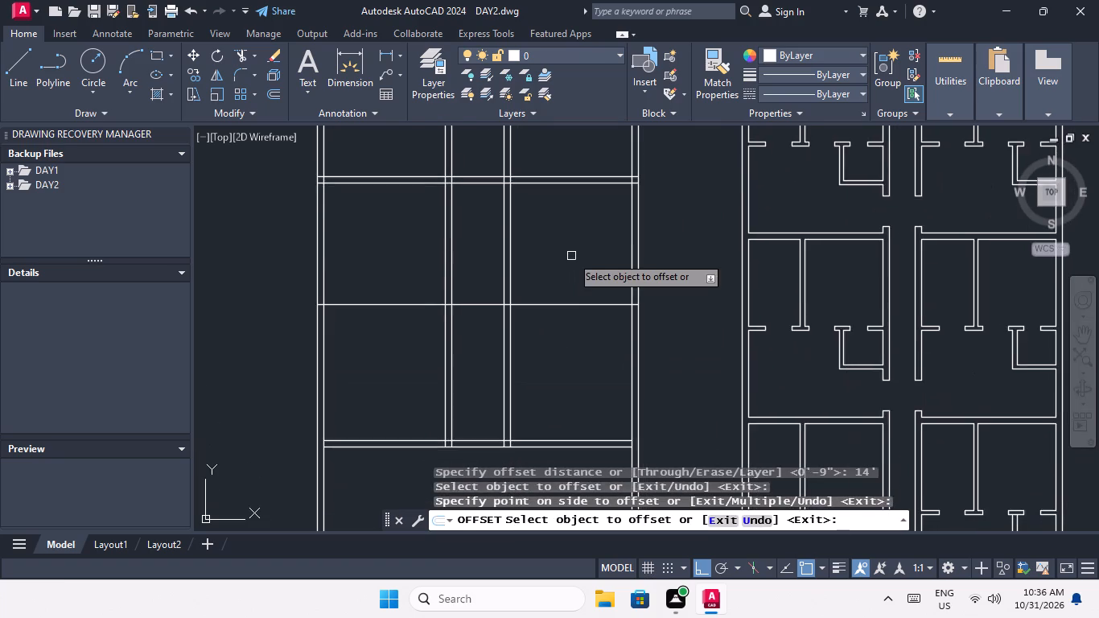
scroll(574, 266, down, 1)
middle_drag(572, 289, 571, 327)
key(Escape)
key(Escape)
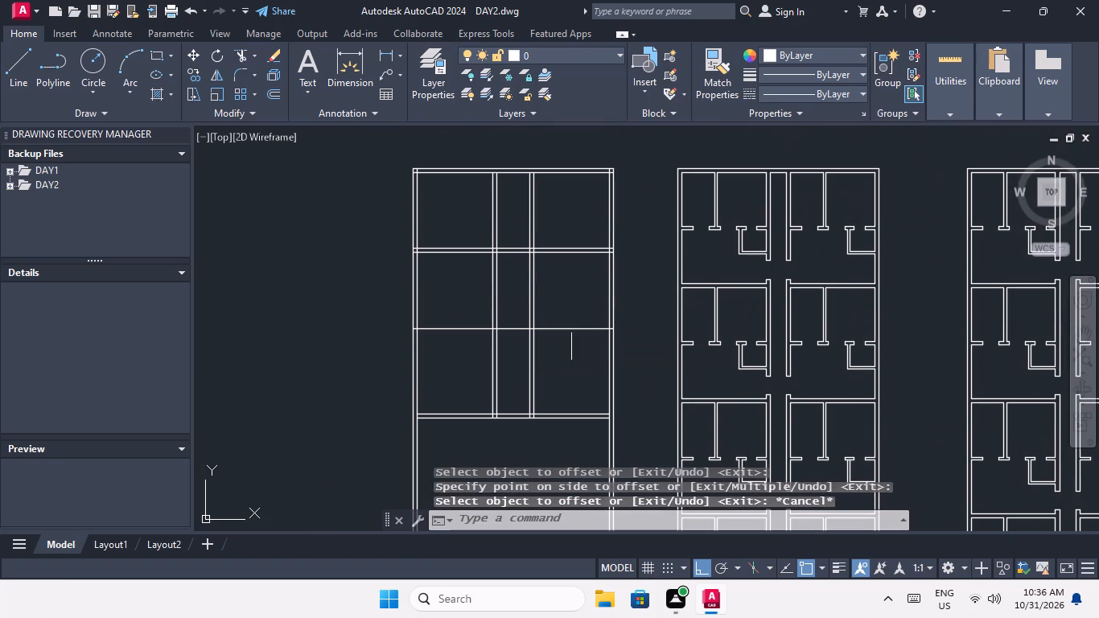
Offset the second room row's lower line 9" downward to form its cross wall.
key(o)
key(Return)
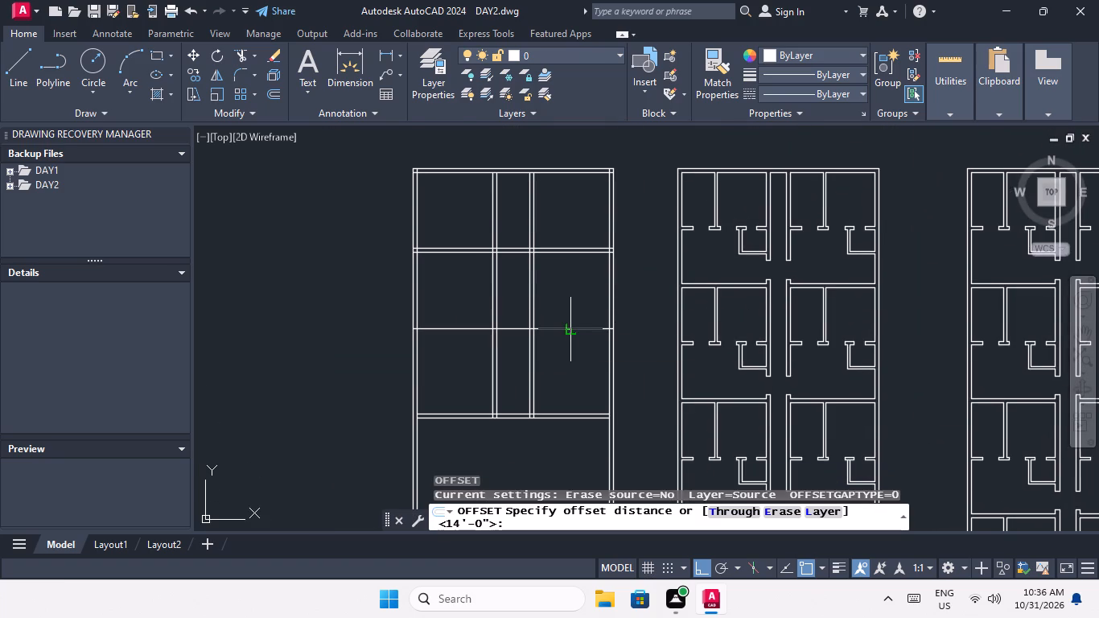
text(9")
key(Return)
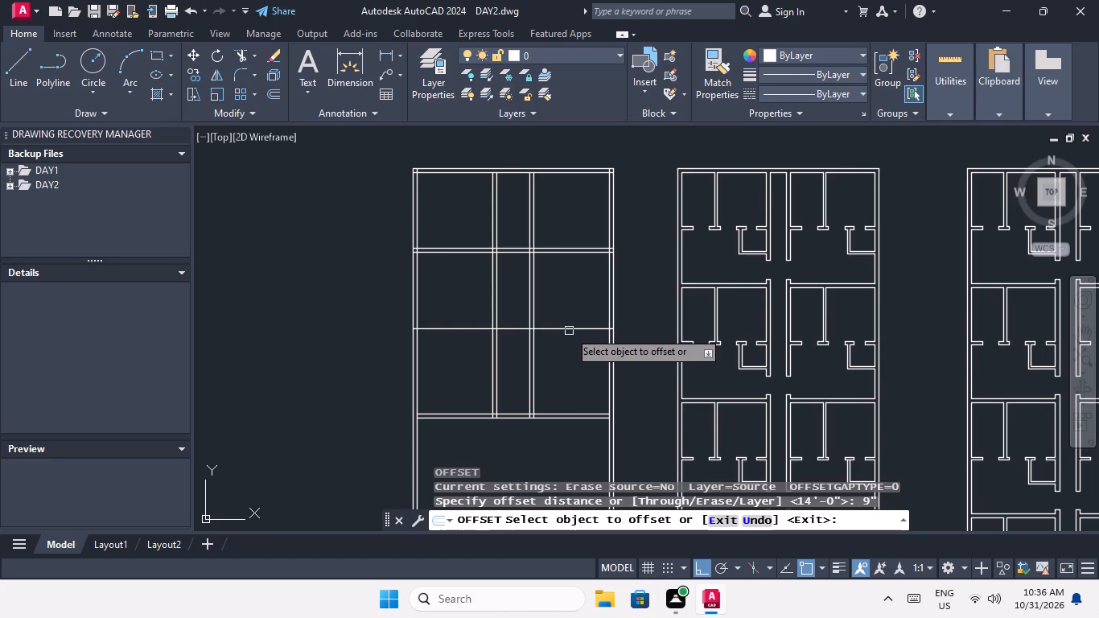
drag(566, 328, 568, 340)
click(572, 349)
key(Escape)
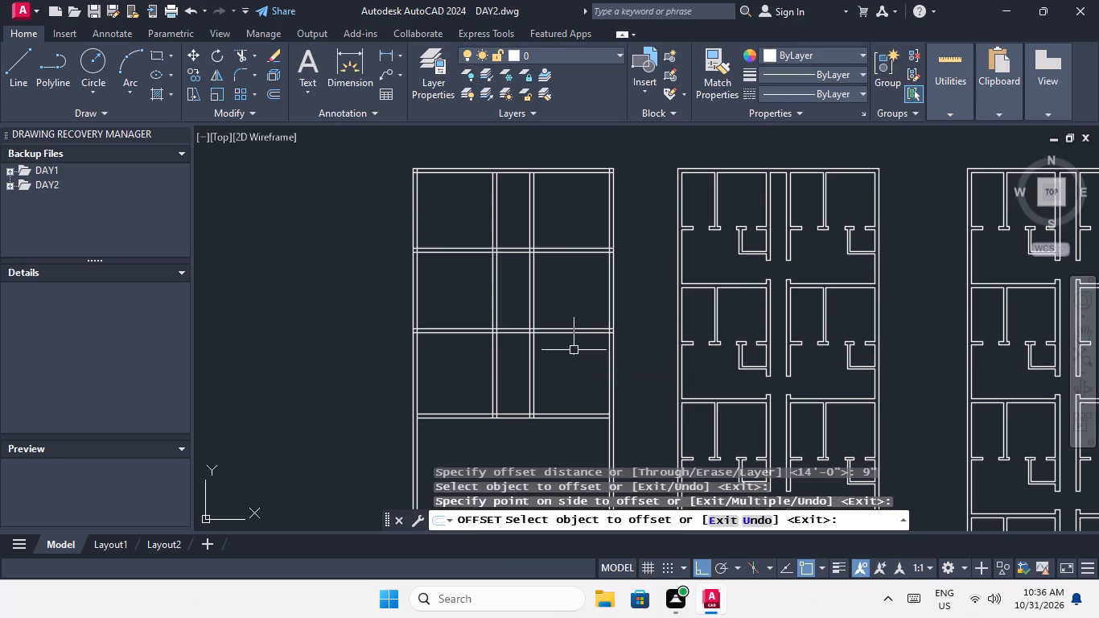
key(Escape)
key(Escape)
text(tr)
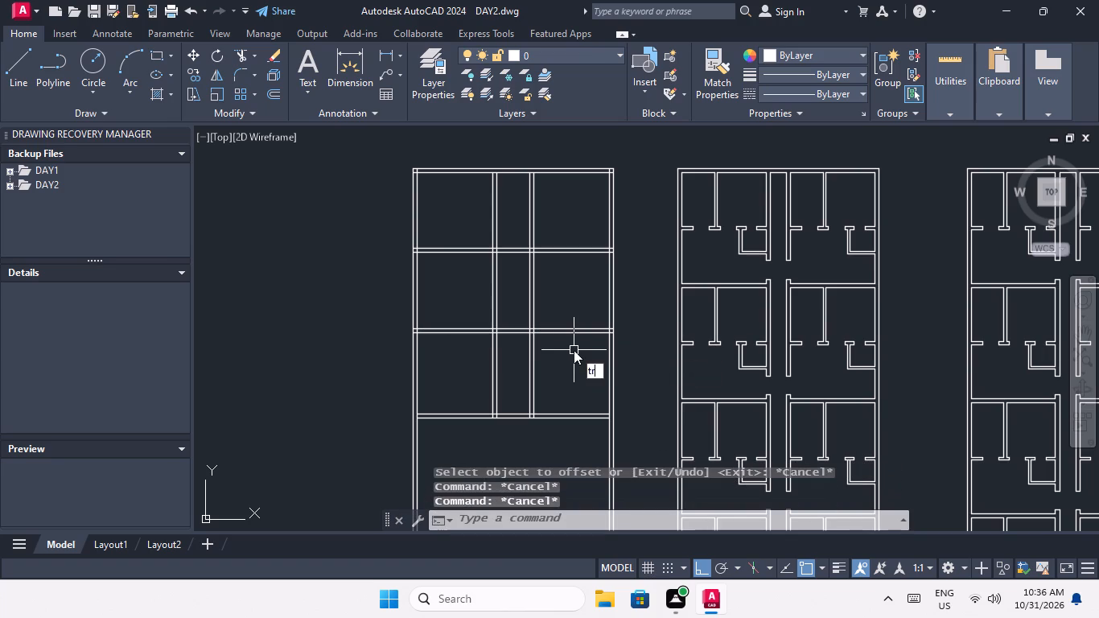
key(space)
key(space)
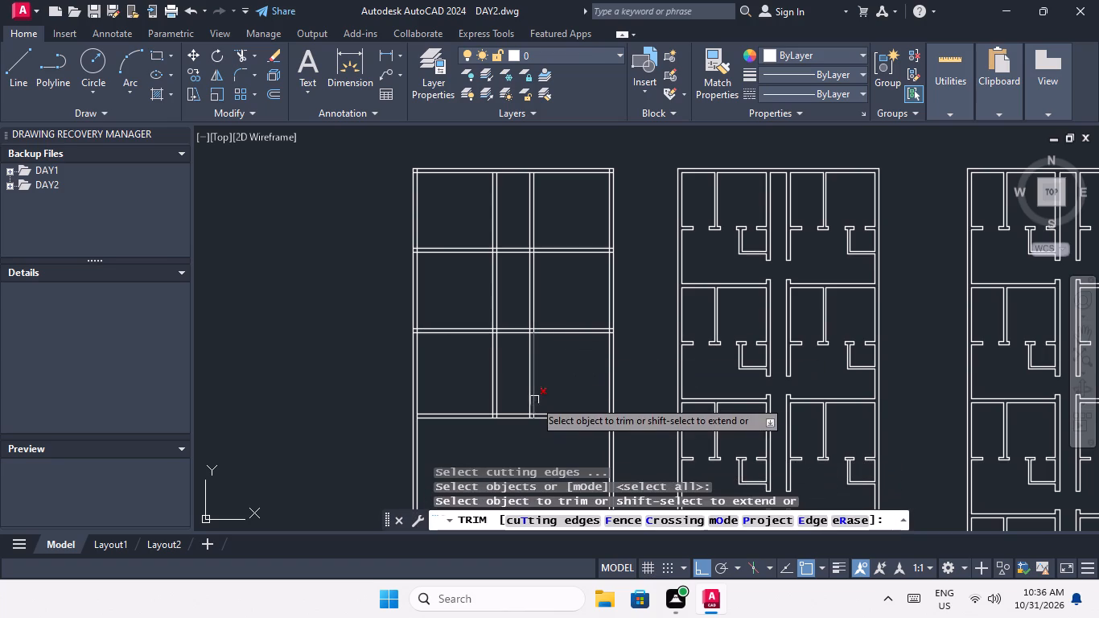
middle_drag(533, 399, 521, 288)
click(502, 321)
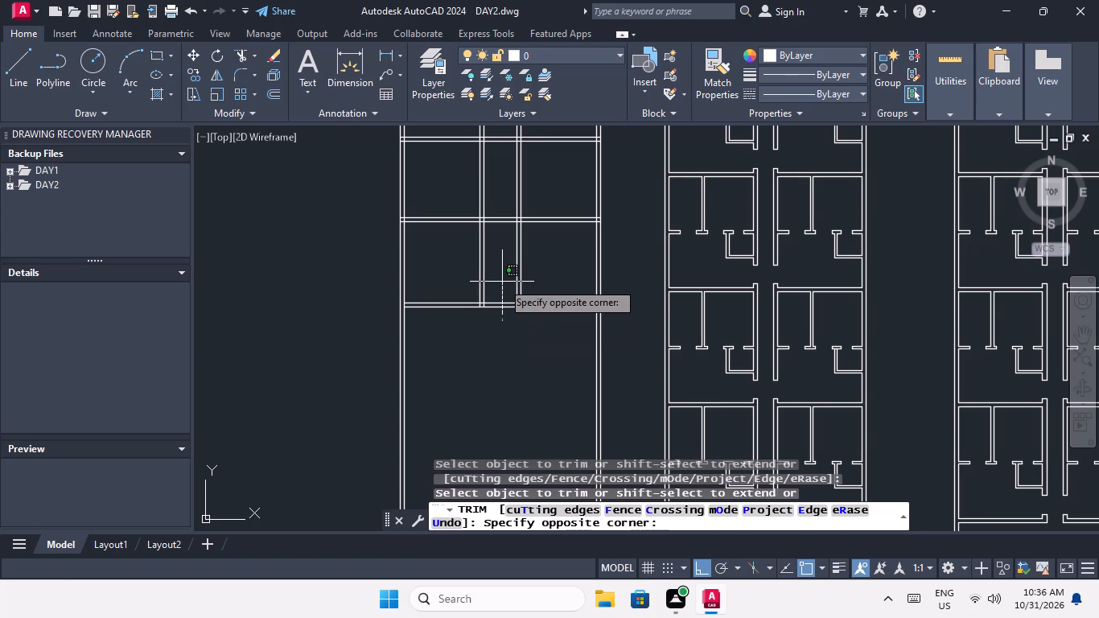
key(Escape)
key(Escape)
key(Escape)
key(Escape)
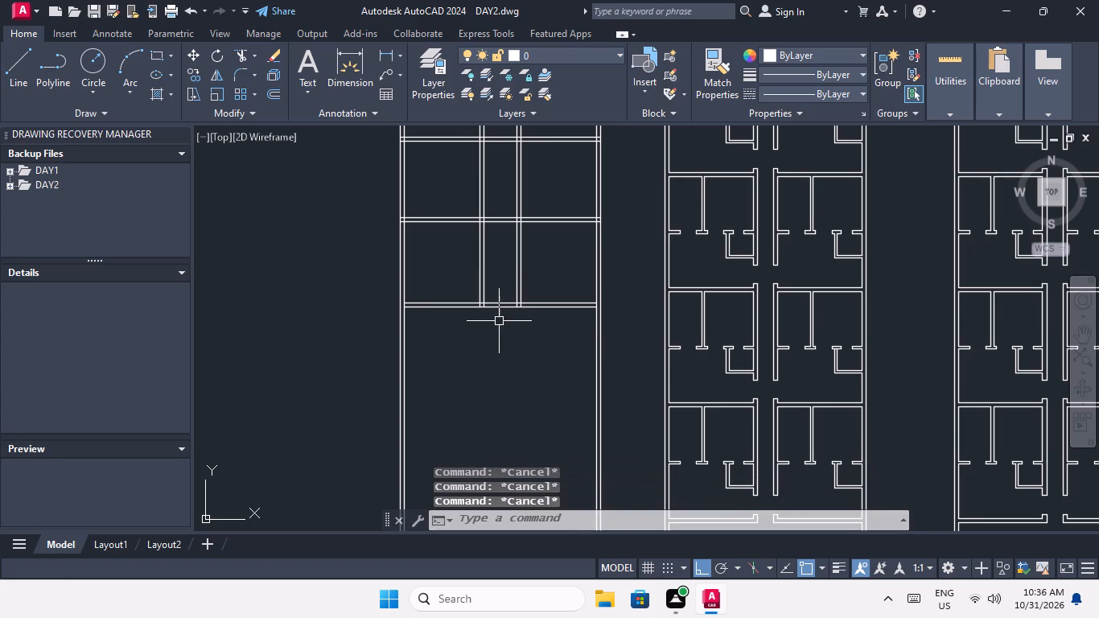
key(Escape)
Trim the lines of all three cross walls between the corridor walls to open up the central corridor.
text(tr)
key(space)
key(space)
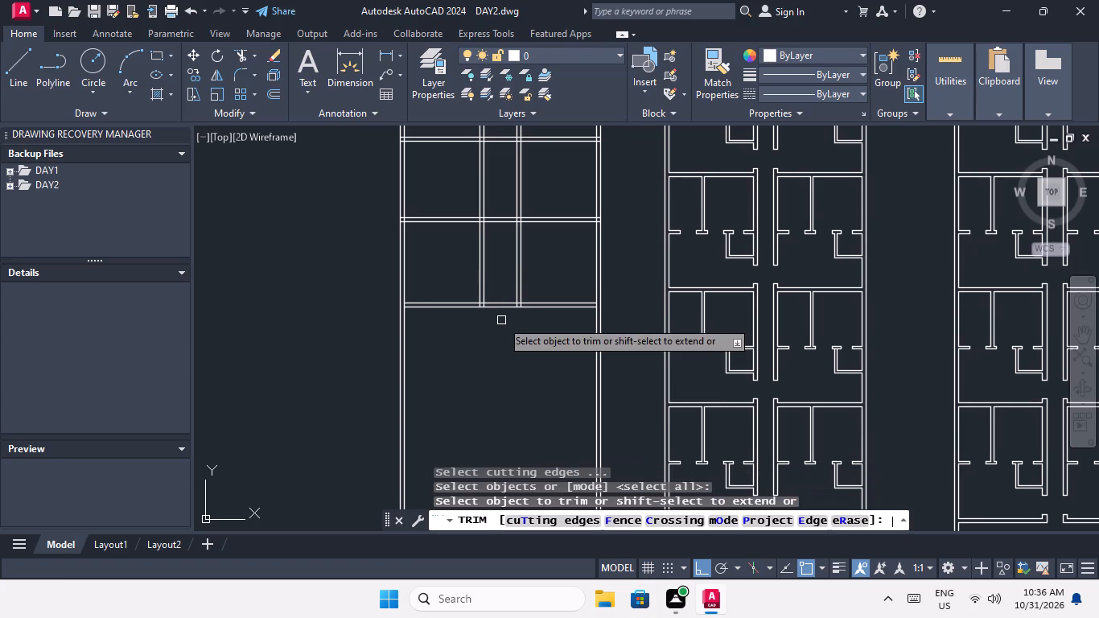
middle_drag(509, 323, 517, 426)
scroll(512, 394, up, 1)
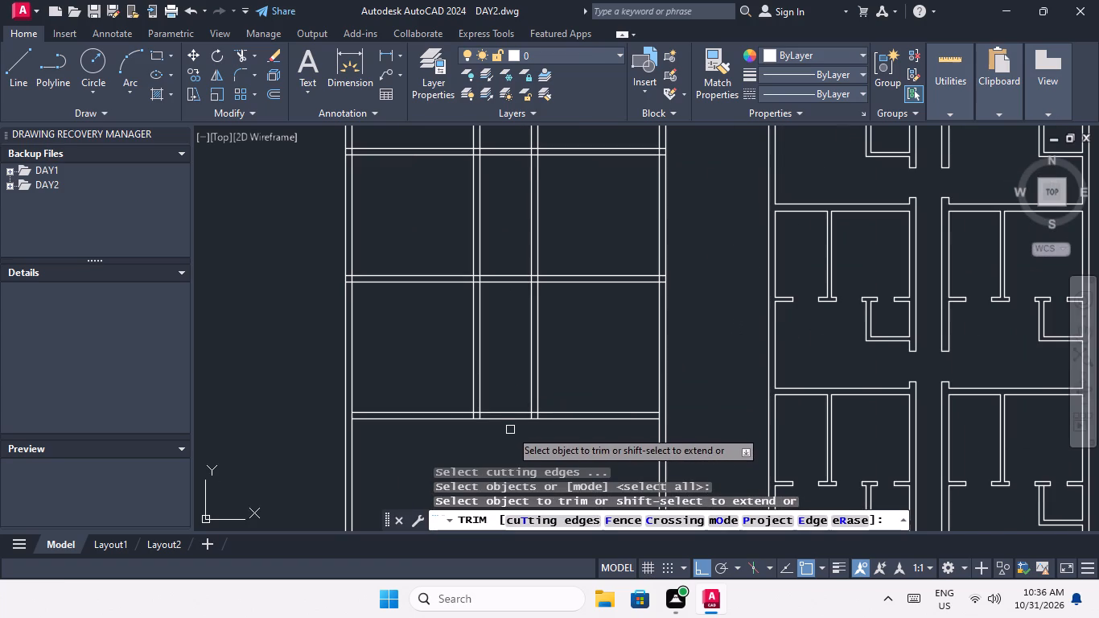
click(511, 431)
click(501, 362)
middle_drag(504, 364, 520, 418)
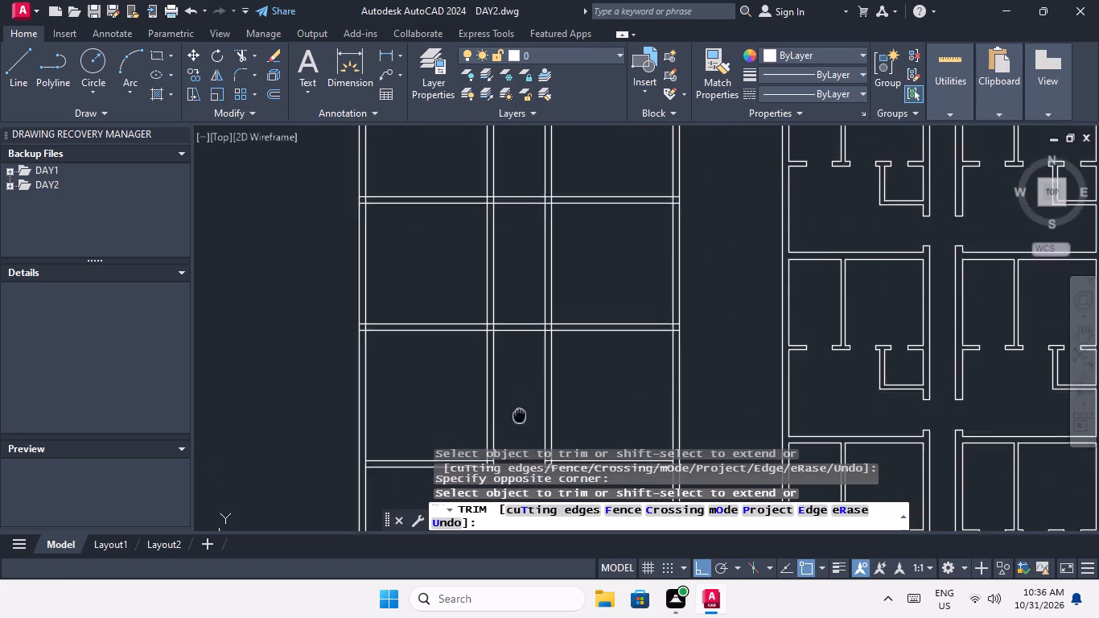
middle_drag(520, 418, 526, 464)
click(533, 412)
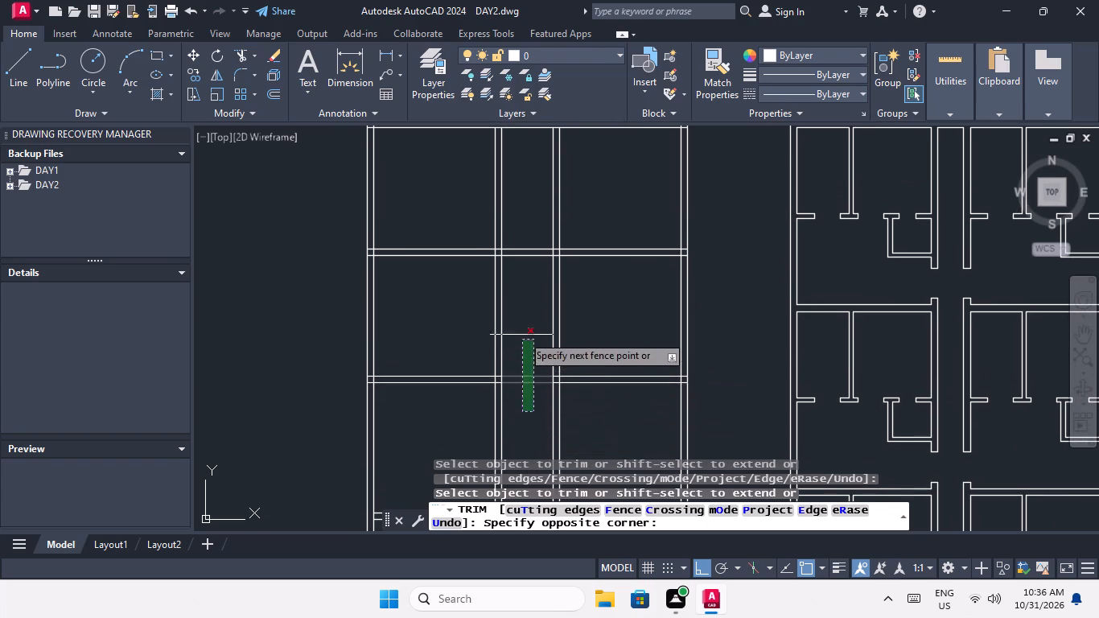
click(525, 235)
scroll(526, 241, down, 1)
middle_drag(529, 253, 529, 349)
middle_click(529, 349)
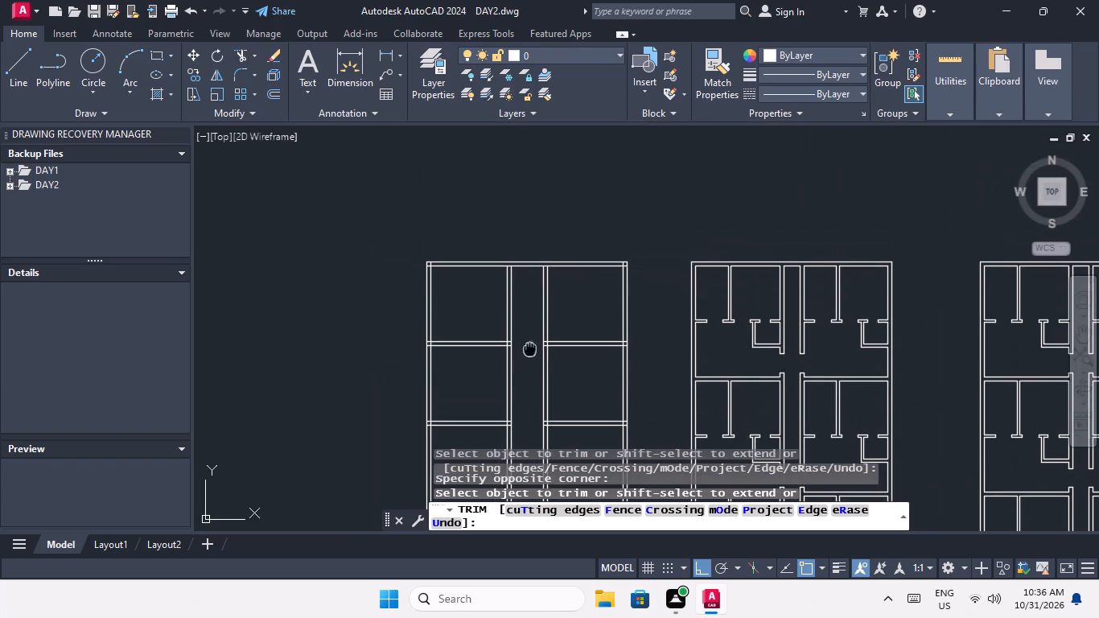
middle_drag(528, 340, 507, 246)
scroll(508, 272, down, 1)
middle_drag(507, 374, 506, 282)
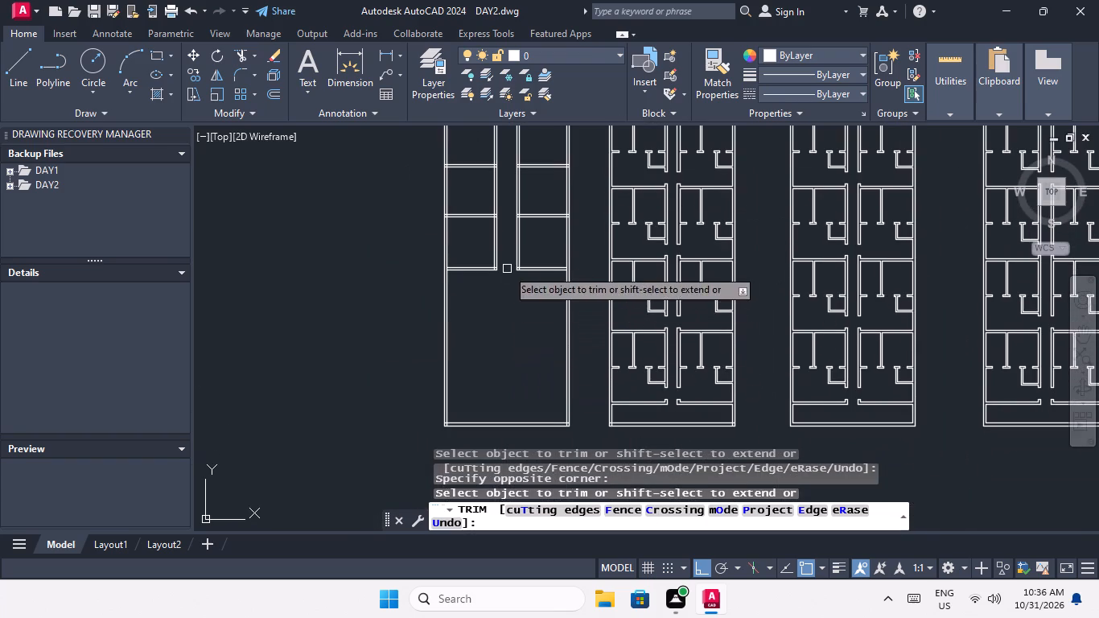
key(Escape)
key(Escape)
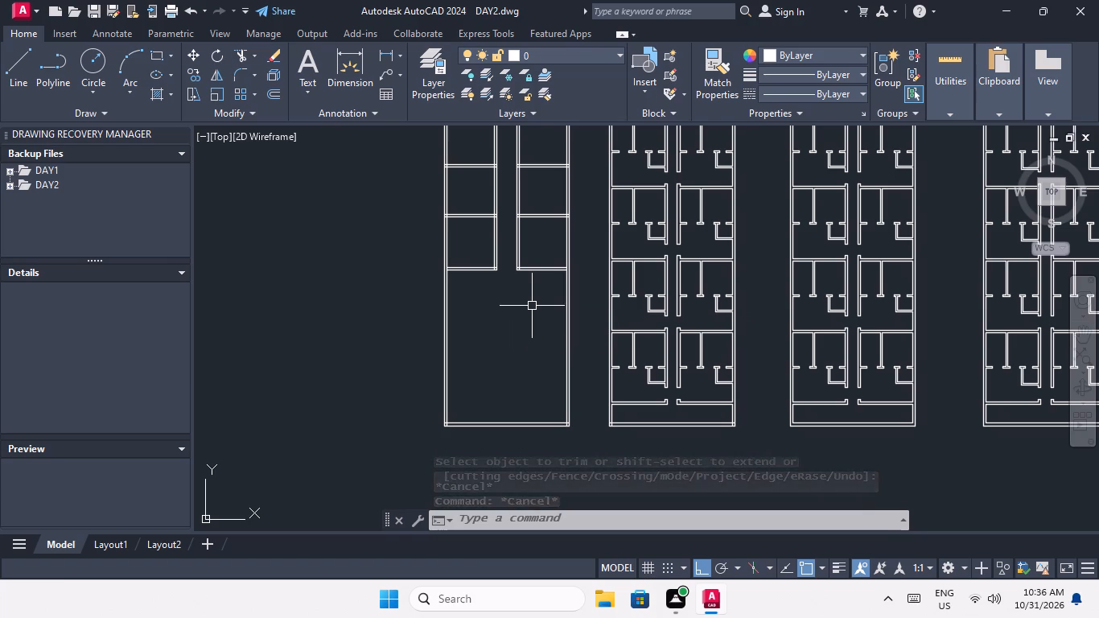
Examine the existing block plans and compare their room and opening layout with the new block.
scroll(526, 302, down, 1)
middle_drag(526, 303, 511, 402)
scroll(506, 402, up, 1)
middle_drag(506, 396, 504, 430)
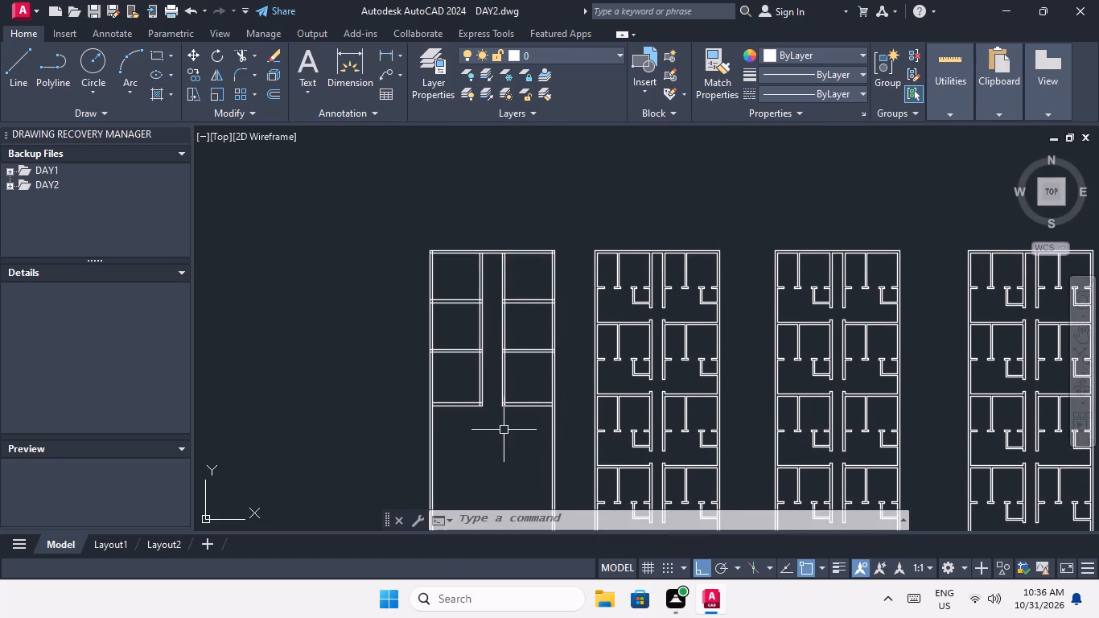
scroll(499, 413, down, 3)
middle_drag(488, 357, 488, 258)
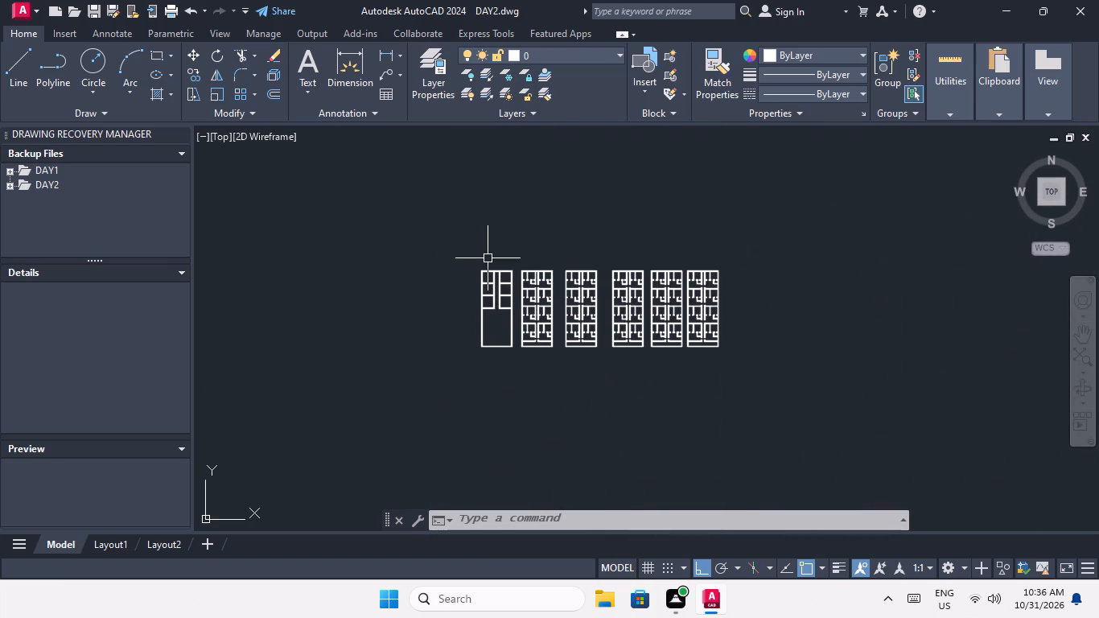
scroll(488, 258, down, 2)
middle_drag(504, 362, 523, 297)
scroll(335, 375, up, 4)
middle_drag(347, 413, 452, 340)
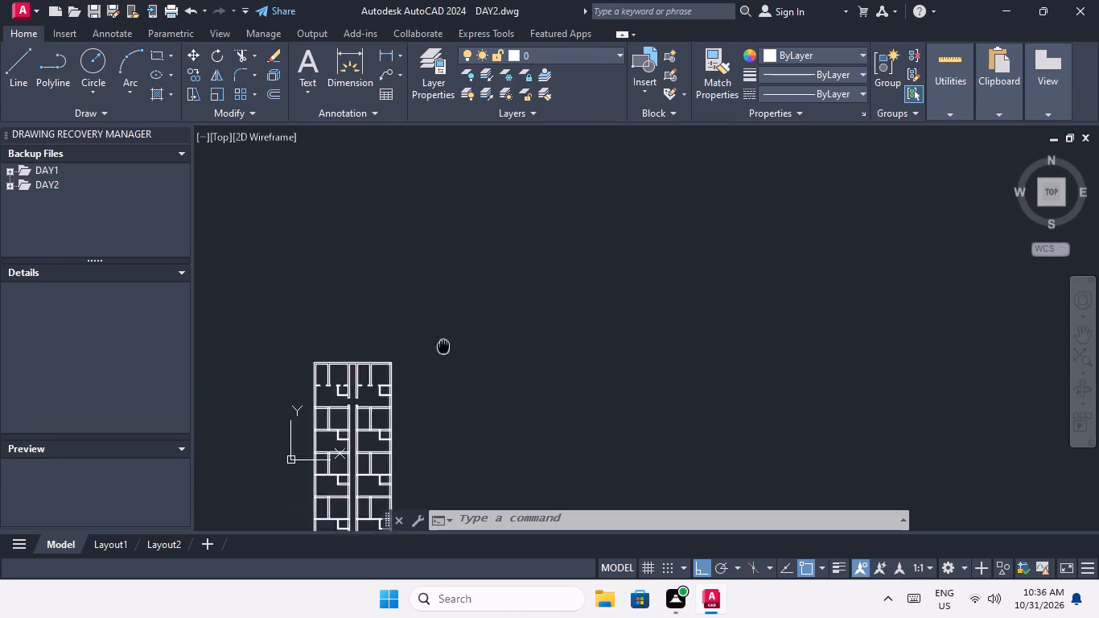
middle_drag(452, 340, 480, 325)
scroll(407, 400, up, 3)
scroll(480, 360, down, 1)
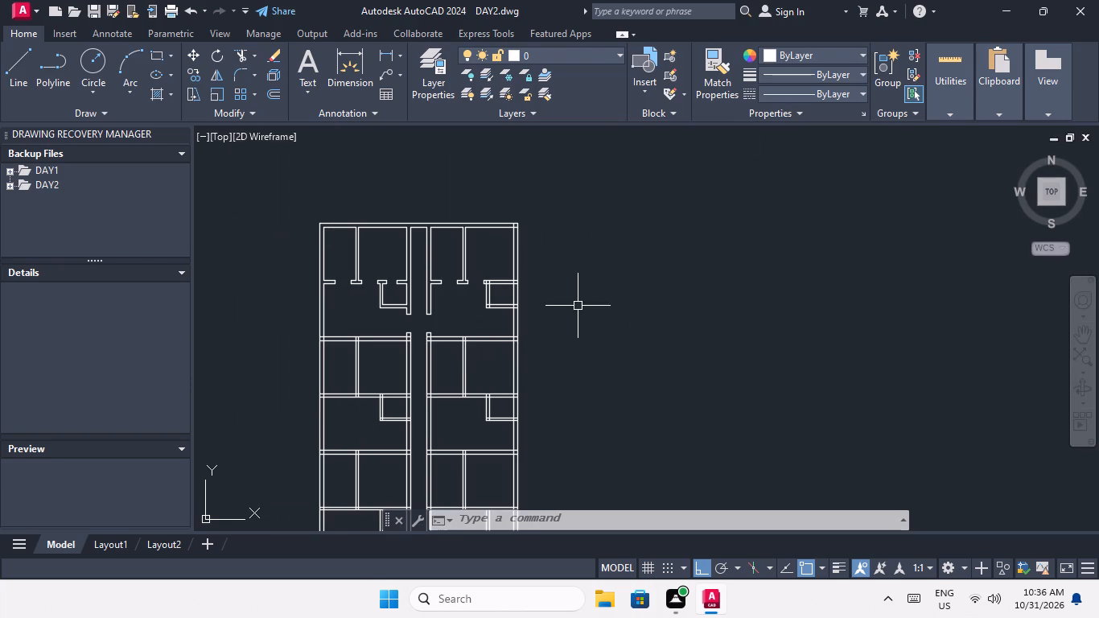
middle_drag(578, 278, 510, 296)
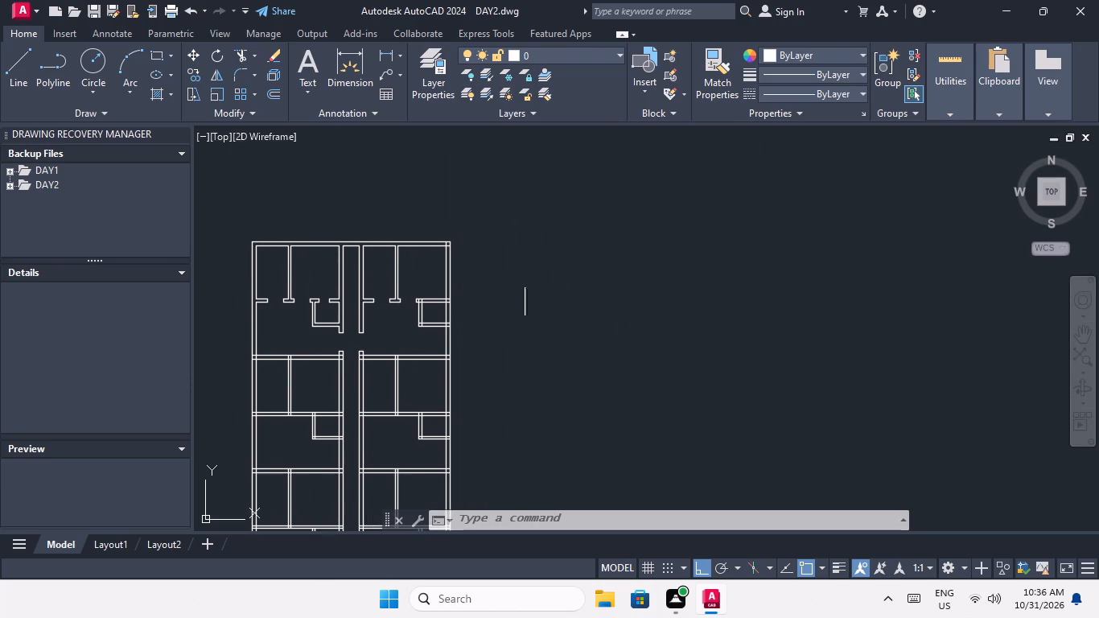
middle_click(549, 246)
middle_drag(549, 245, 516, 247)
middle_click(515, 248)
middle_drag(653, 266, 653, 265)
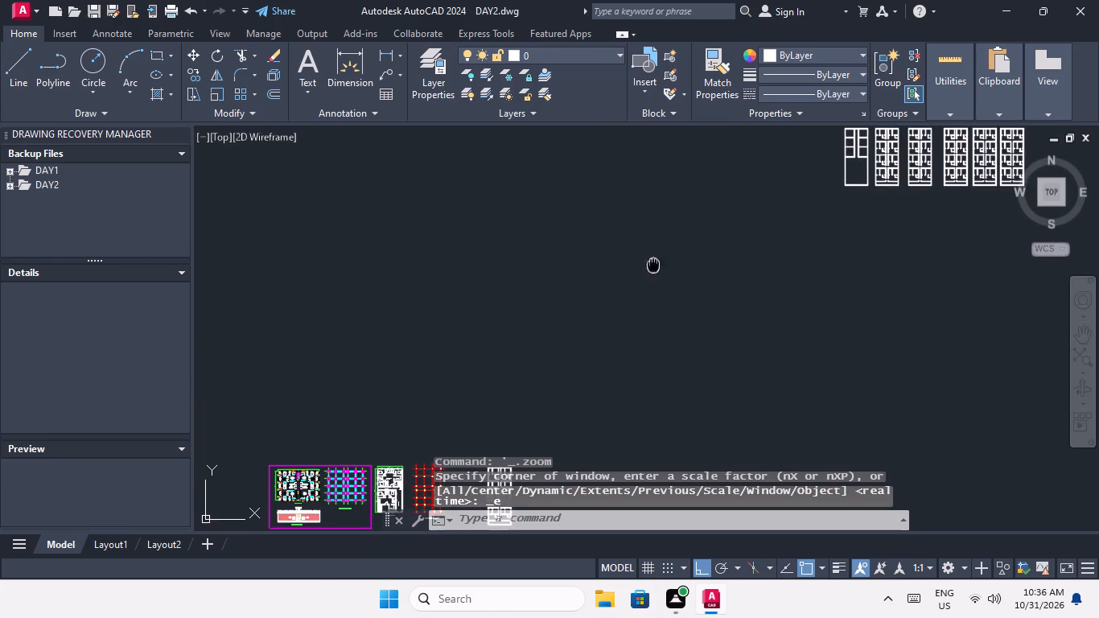
middle_drag(653, 265, 294, 288)
scroll(560, 165, up, 3)
middle_drag(567, 205, 487, 339)
middle_drag(426, 292, 596, 259)
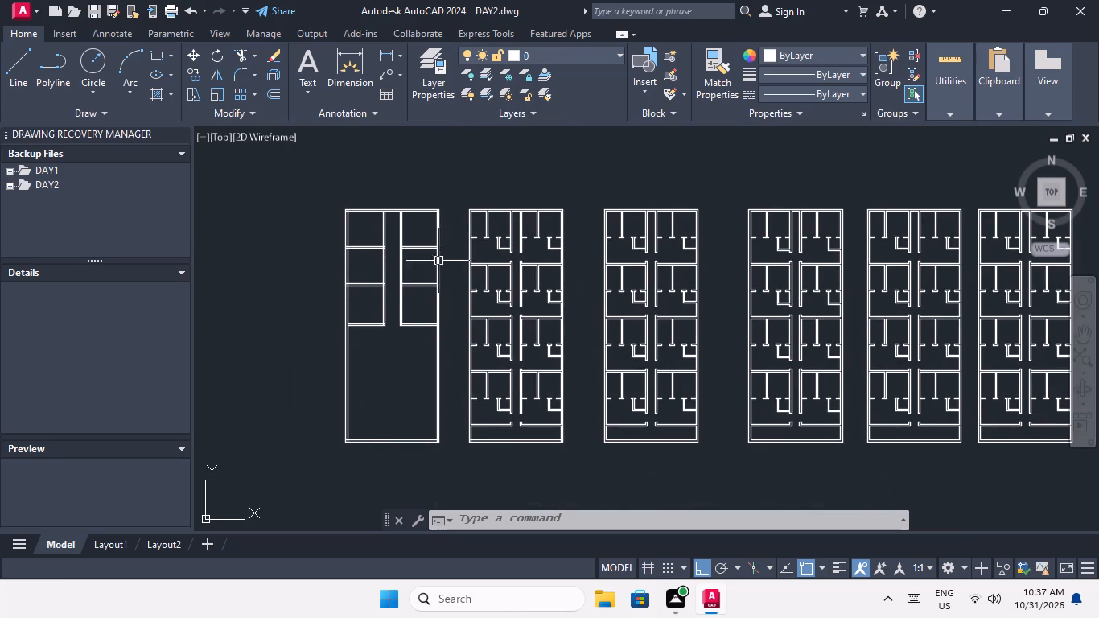
scroll(367, 258, up, 2)
middle_drag(405, 300, 475, 274)
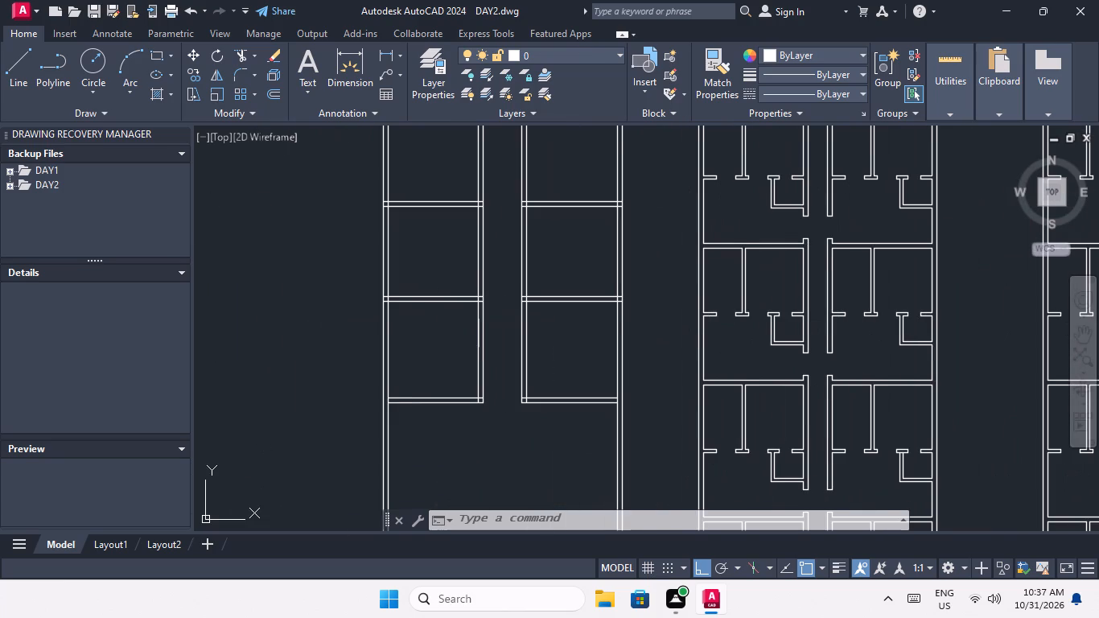
middle_drag(479, 315, 468, 360)
middle_drag(502, 297, 482, 357)
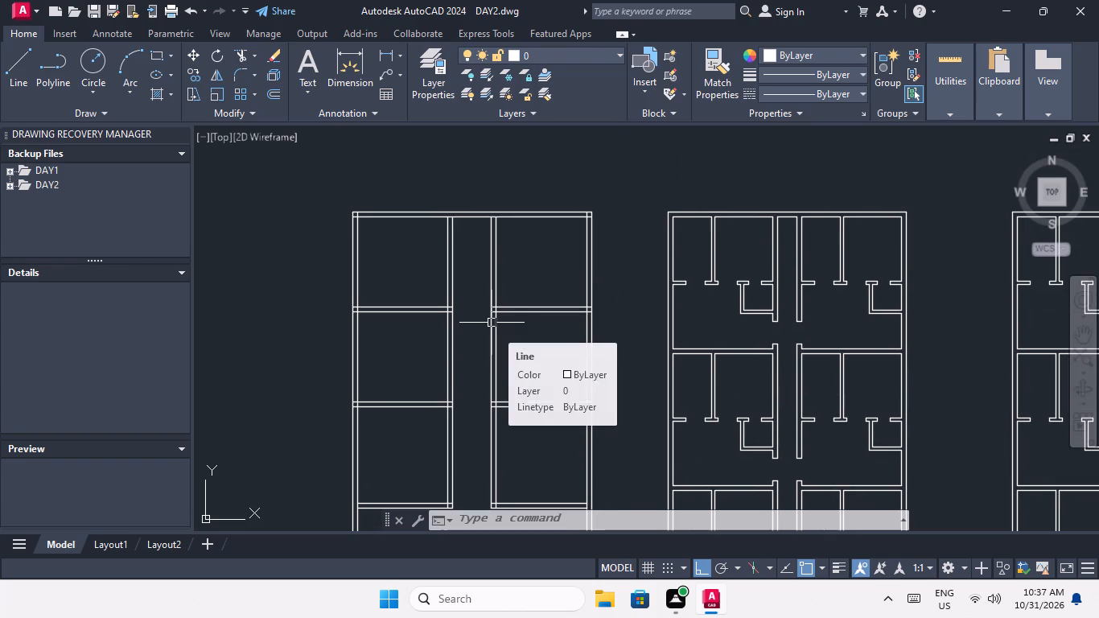
scroll(467, 286, up, 1)
scroll(465, 301, down, 3)
middle_click(459, 334)
scroll(458, 328, up, 1)
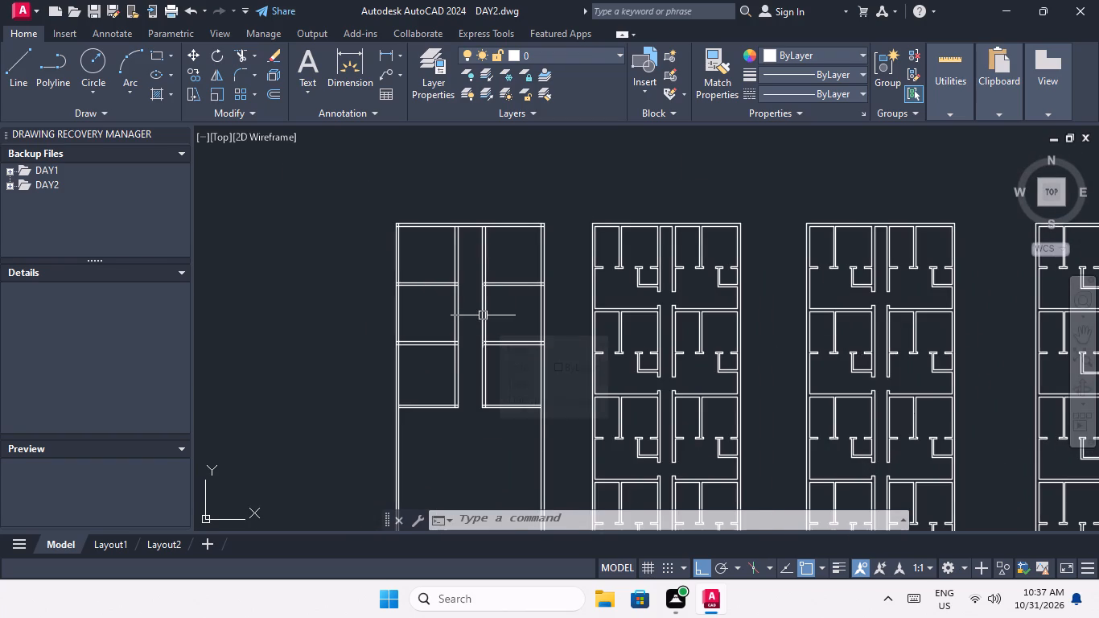
key(Escape)
key(Escape)
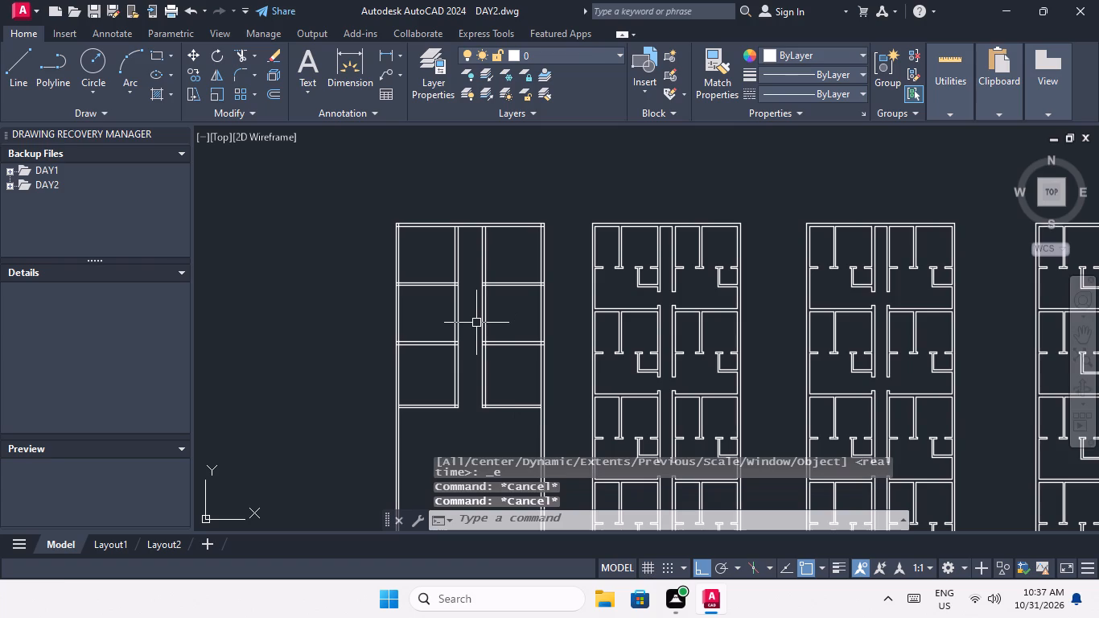
Offset the first cross wall's upper line 1' upward on both sides of the central corridor.
key(o)
key(Return)
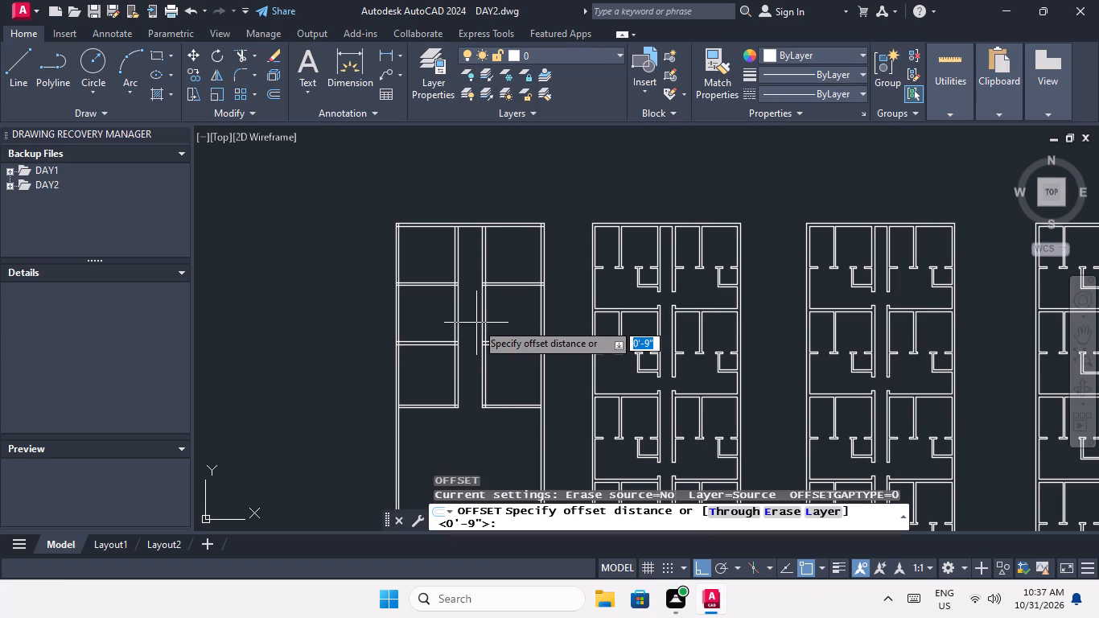
text(1')
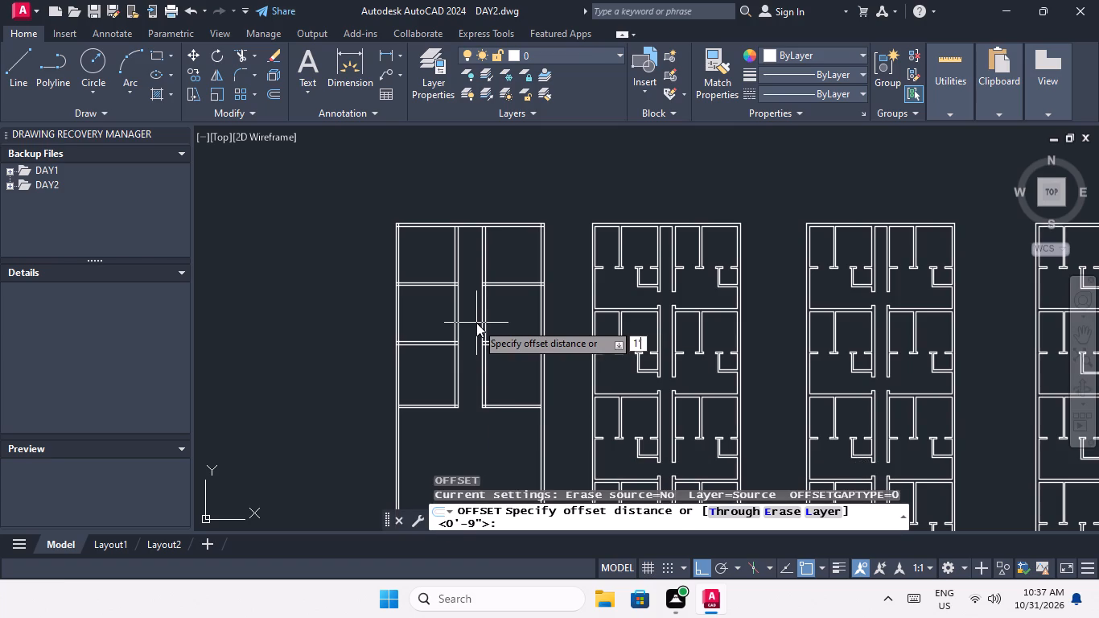
key(Return)
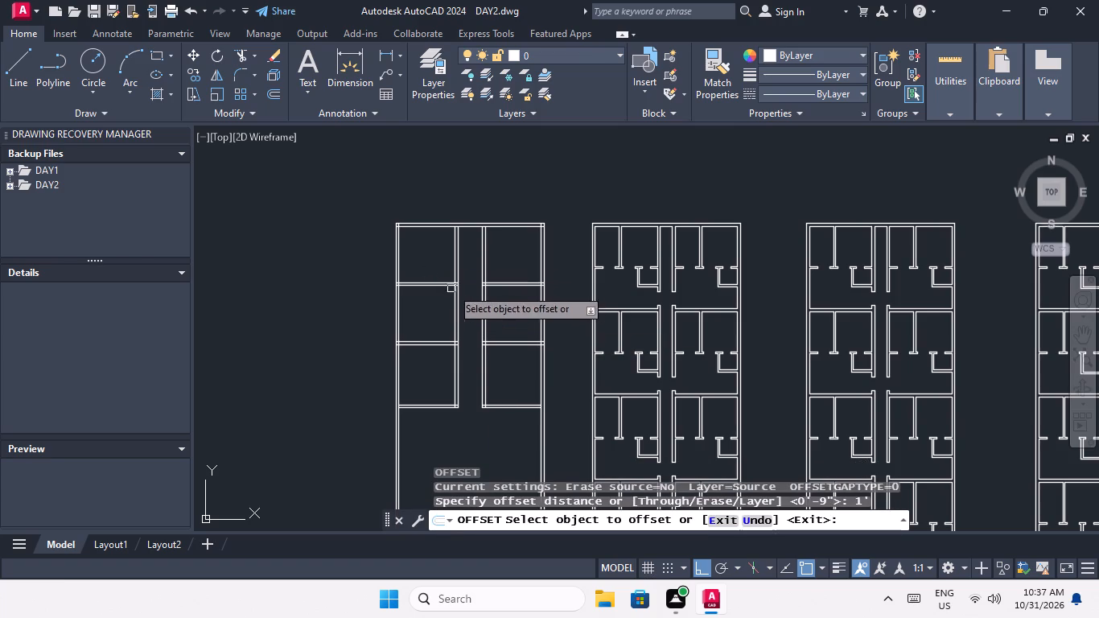
scroll(459, 286, up, 3)
middle_drag(504, 311, 512, 406)
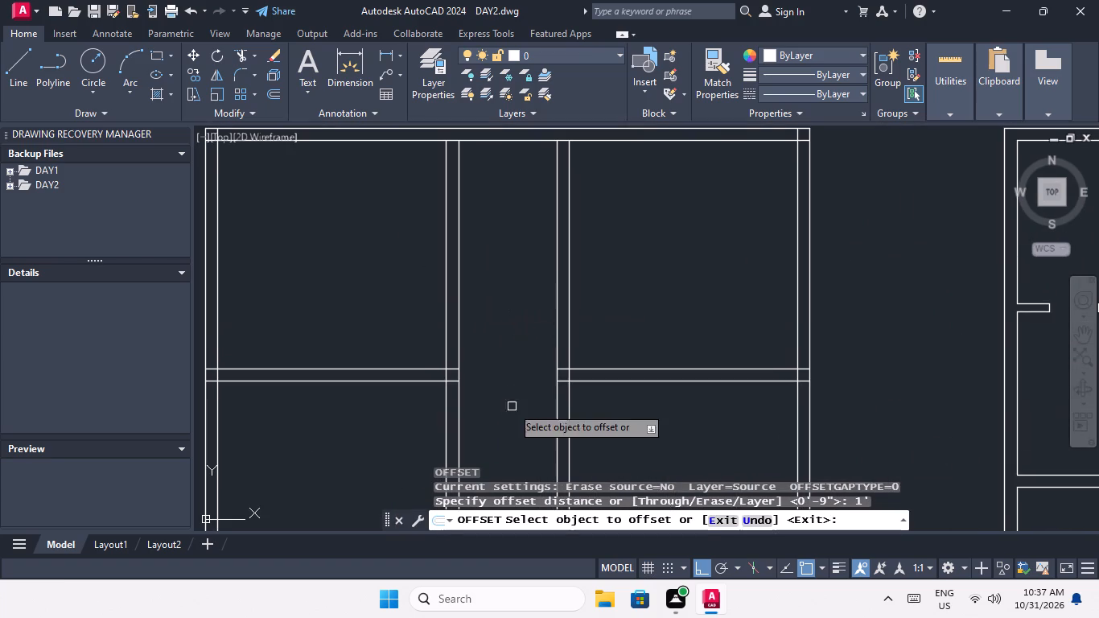
scroll(438, 370, up, 1)
drag(414, 367, 412, 354)
click(399, 282)
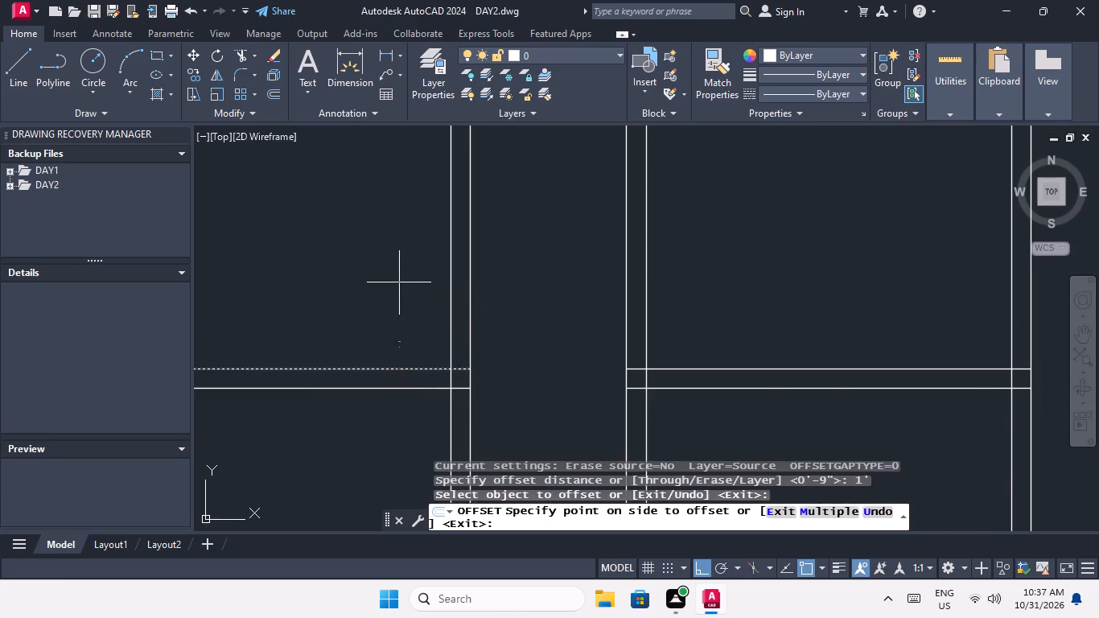
scroll(397, 280, down, 2)
scroll(518, 309, up, 2)
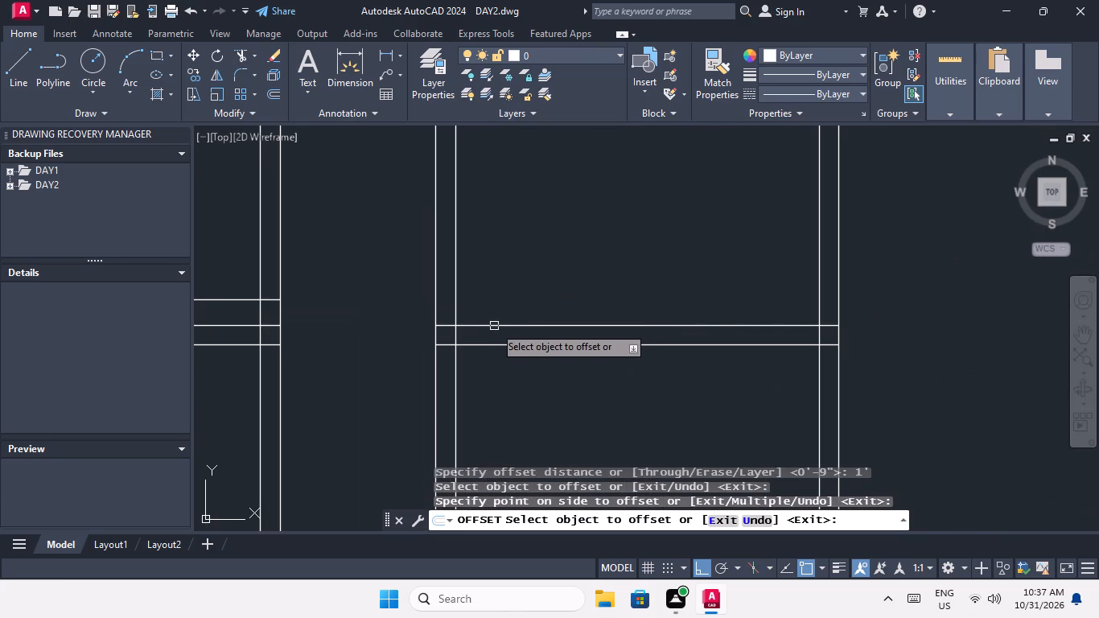
drag(494, 326, 492, 311)
click(480, 235)
Offset the second cross wall's upper line 1' upward on both sides of the corridor.
scroll(481, 225, down, 3)
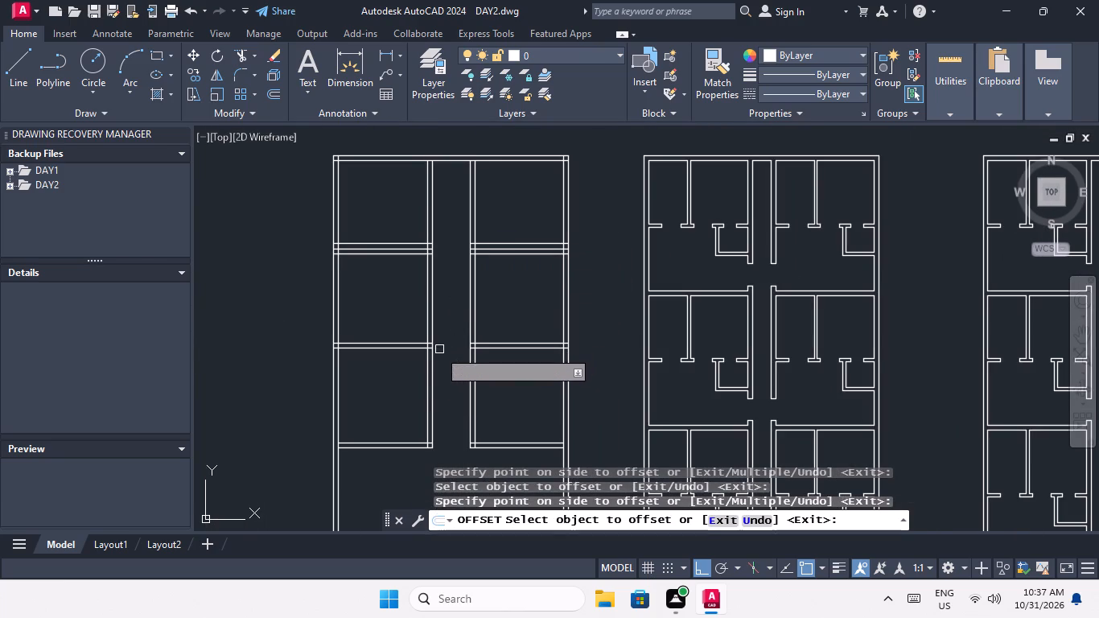
scroll(413, 358, up, 2)
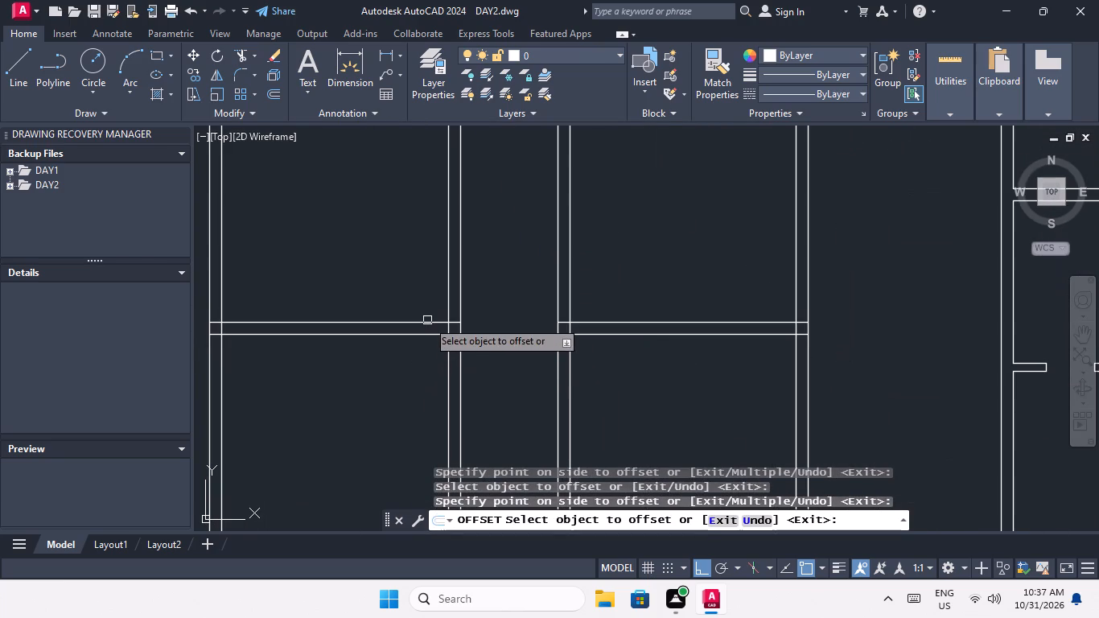
click(427, 320)
click(422, 283)
scroll(422, 282, down, 2)
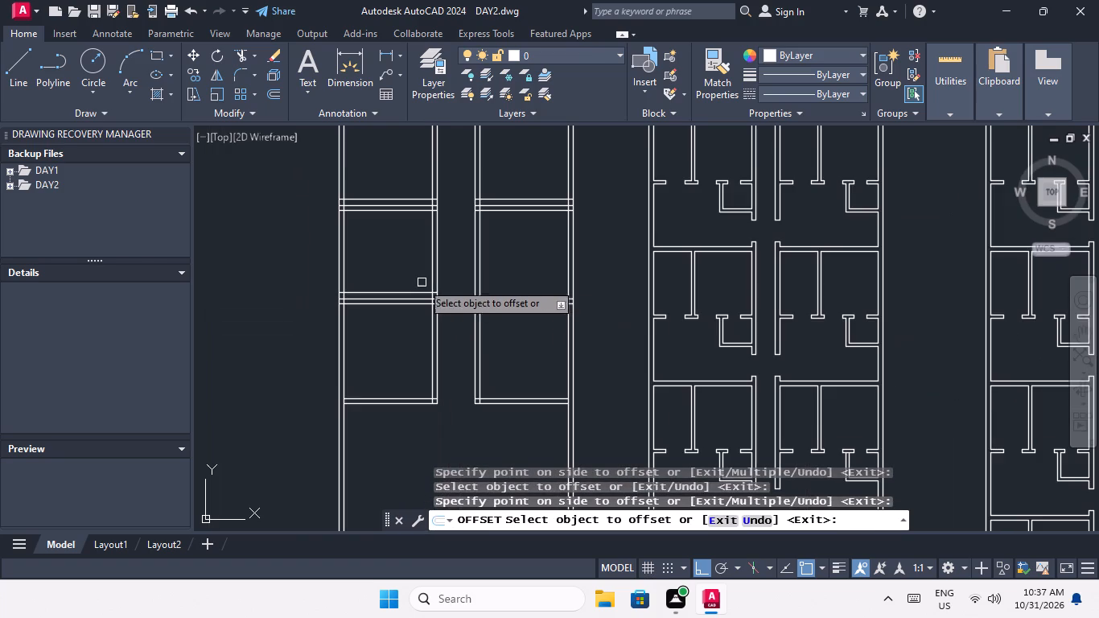
scroll(498, 300, up, 2)
click(489, 296)
click(489, 245)
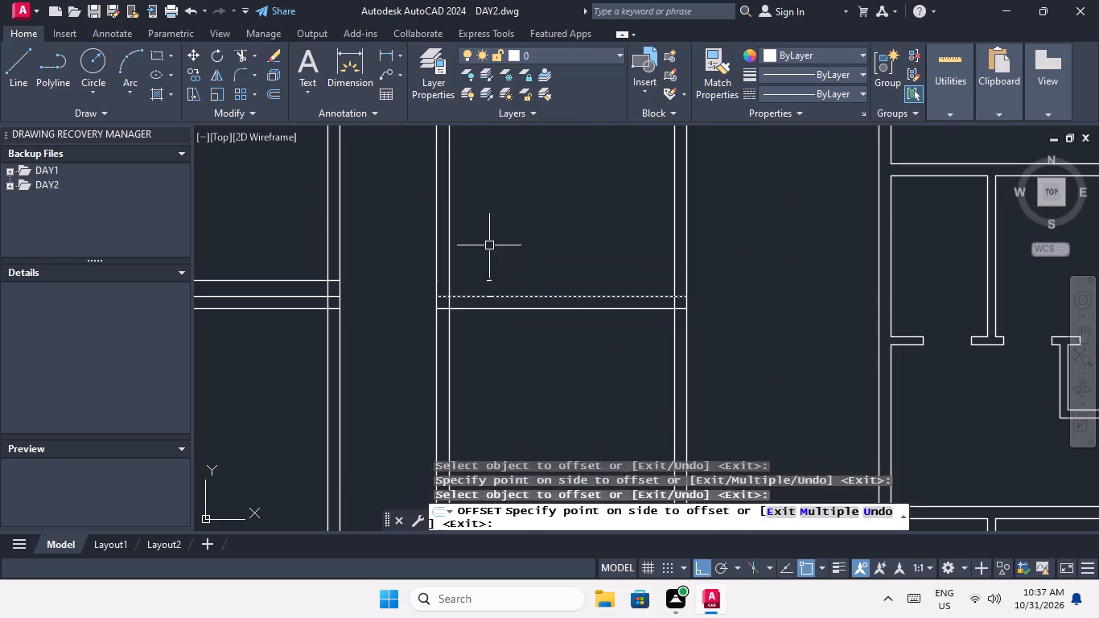
scroll(489, 242, down, 2)
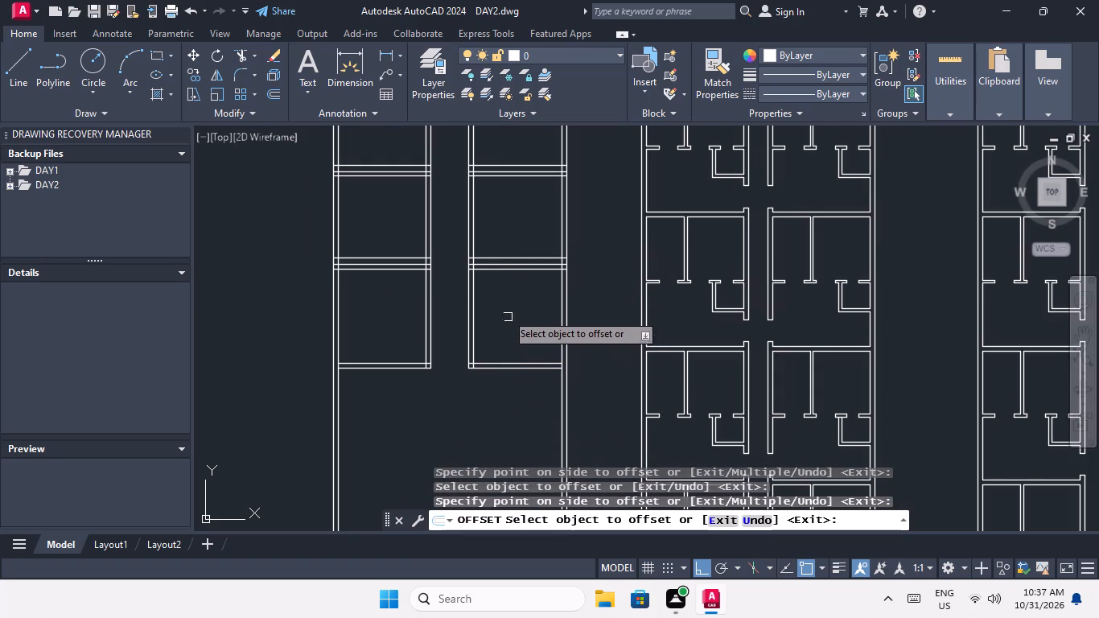
key(Escape)
key(Escape)
key(Escape)
key(Escape)
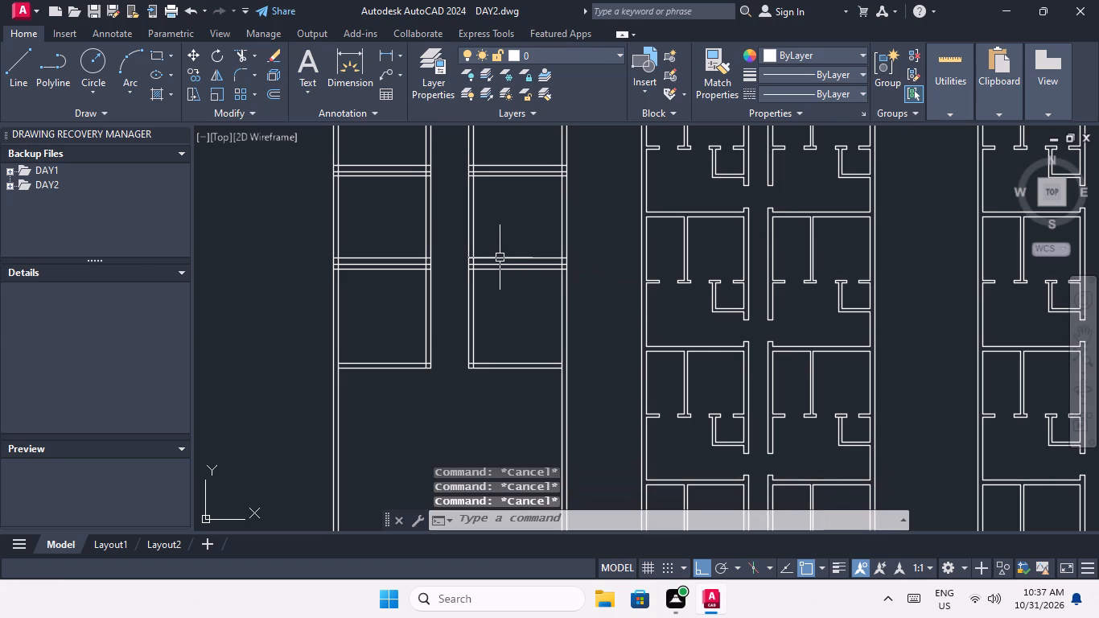
key(Escape)
Offset the 1' guide lines above the first cross wall another 4' upward on both sides of the corridor.
key(o)
key(Return)
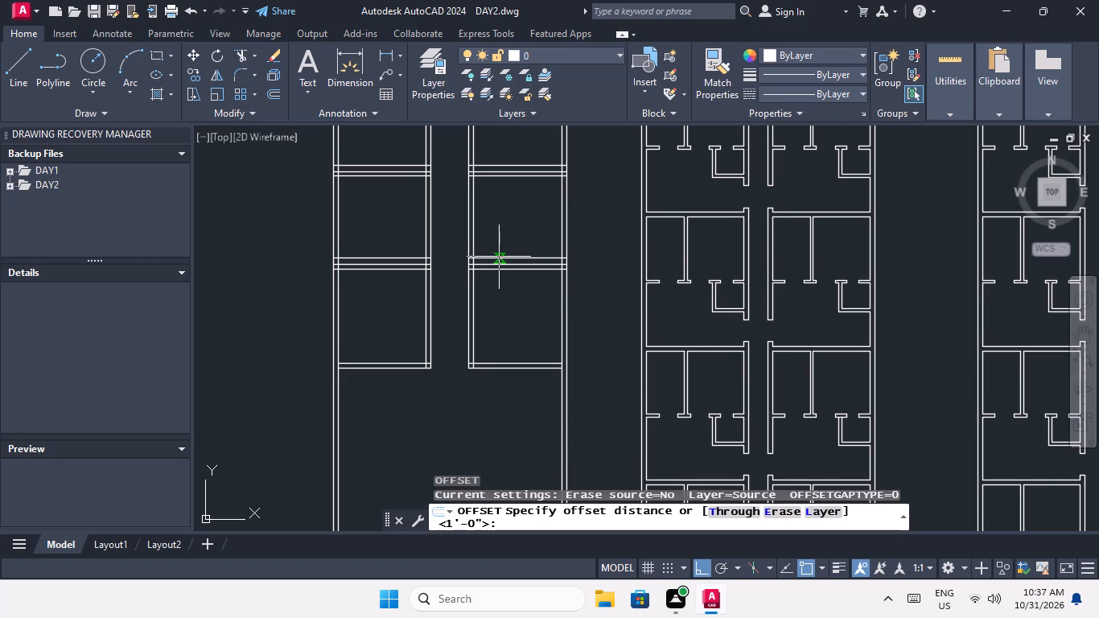
text(4')
key(Return)
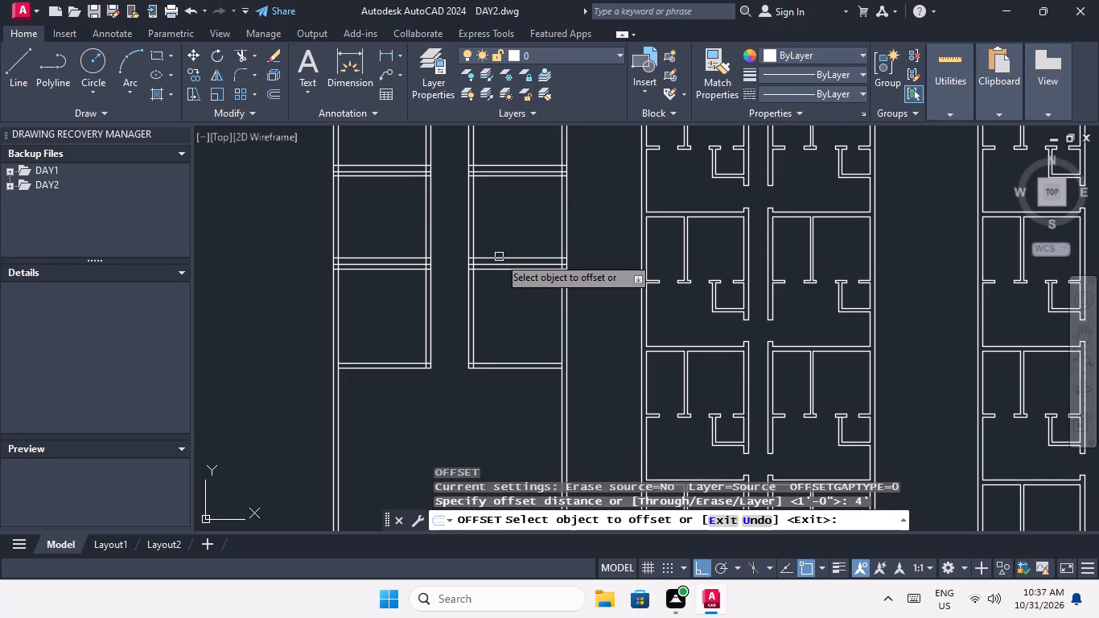
middle_drag(551, 241, 558, 373)
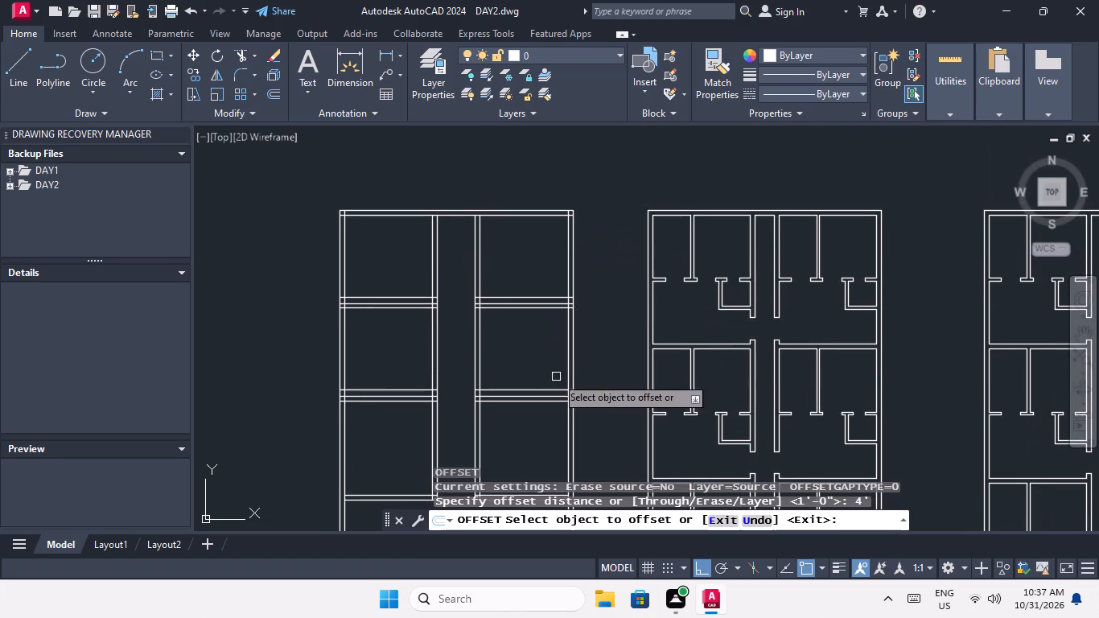
scroll(410, 293, up, 3)
drag(423, 307, 422, 300)
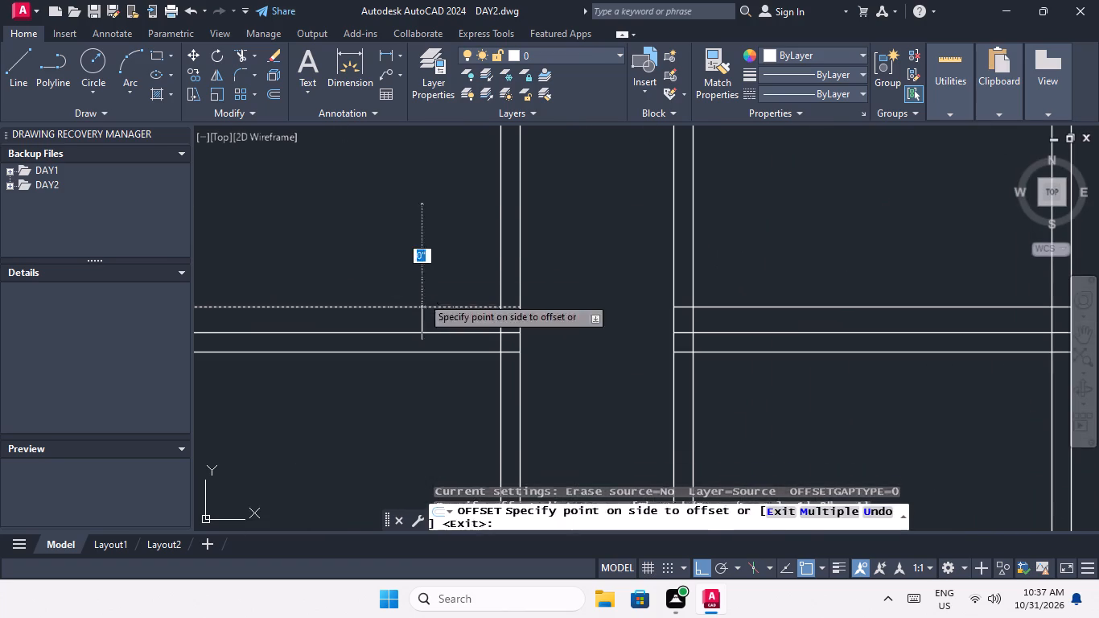
click(422, 239)
scroll(421, 239, down, 2)
scroll(549, 252, up, 1)
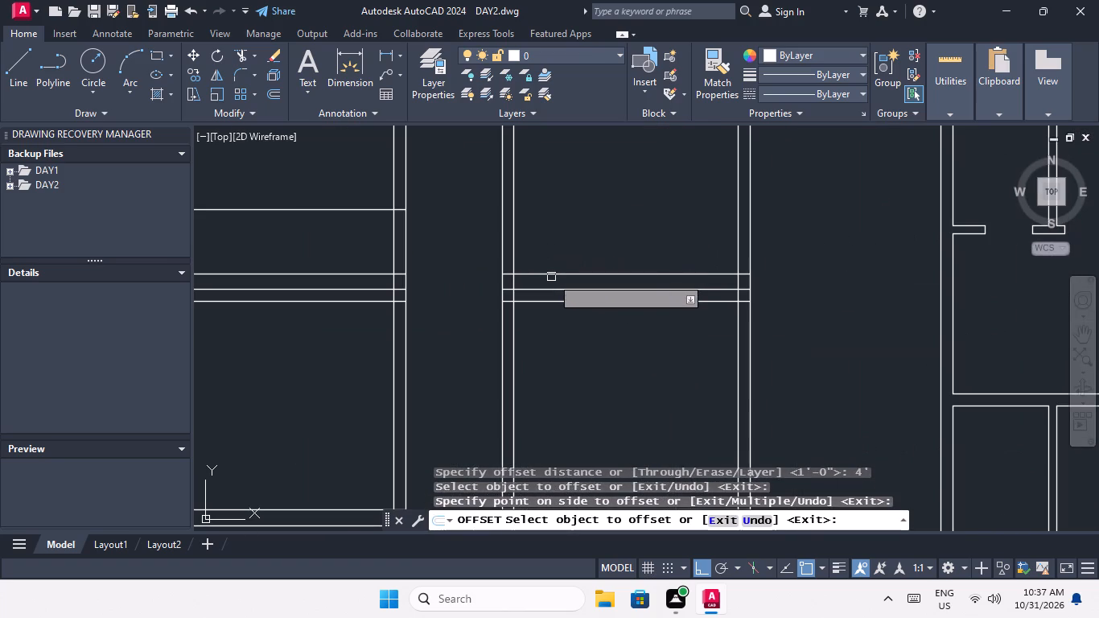
drag(551, 274, 546, 253)
click(549, 206)
Offset the 1' guide lines above the second cross wall another 4' upward on both sides of the corridor.
scroll(550, 190, down, 2)
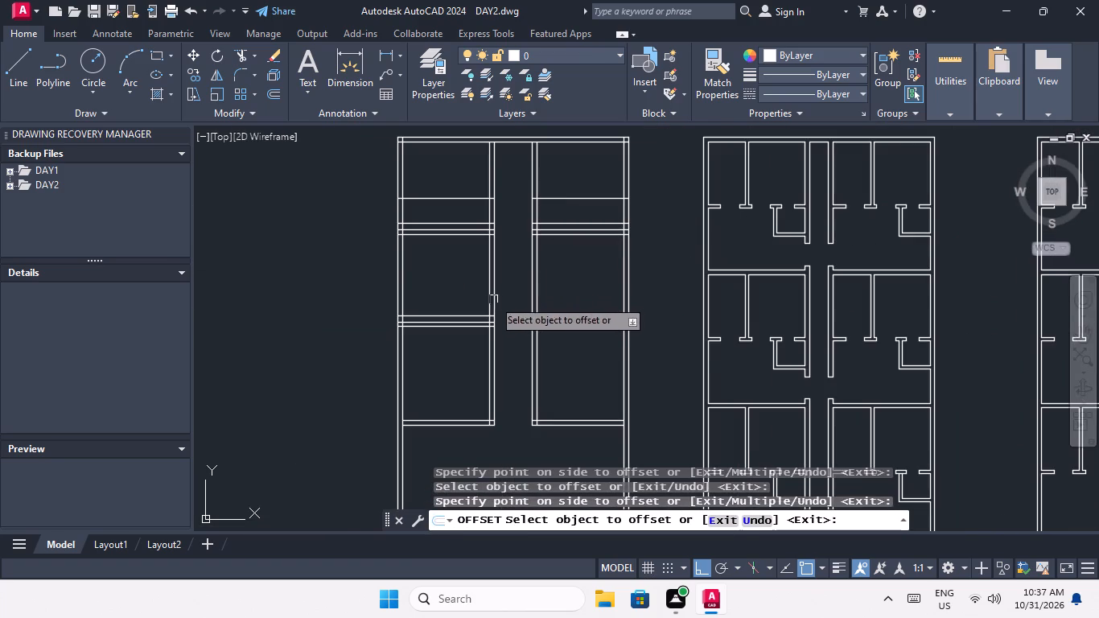
scroll(491, 302, up, 2)
drag(471, 337, 467, 323)
click(457, 273)
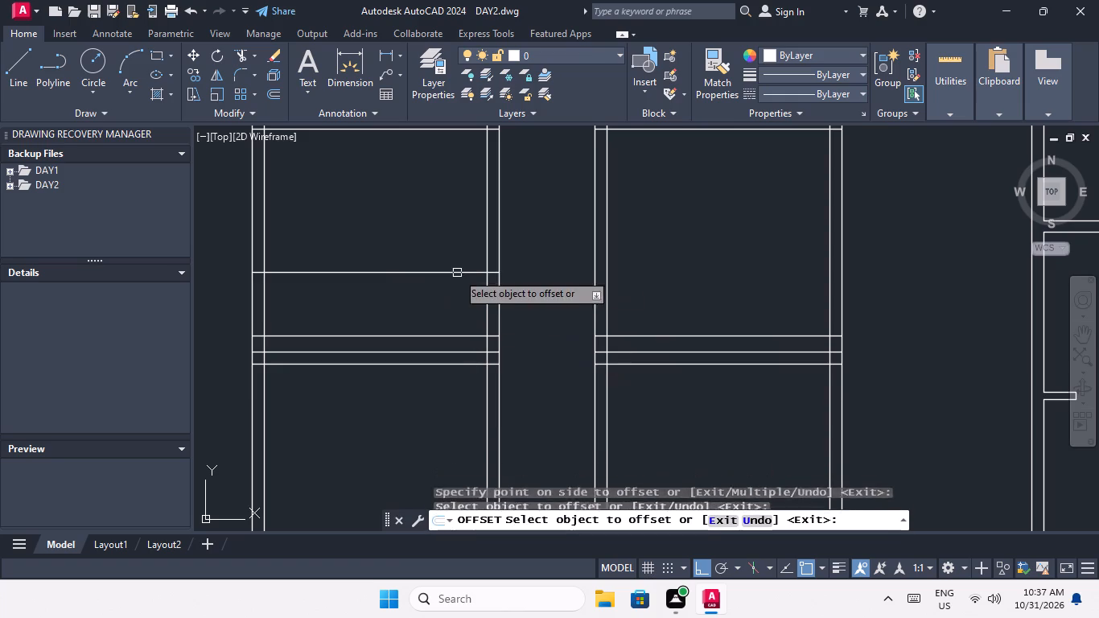
scroll(460, 245, down, 3)
scroll(512, 268, up, 3)
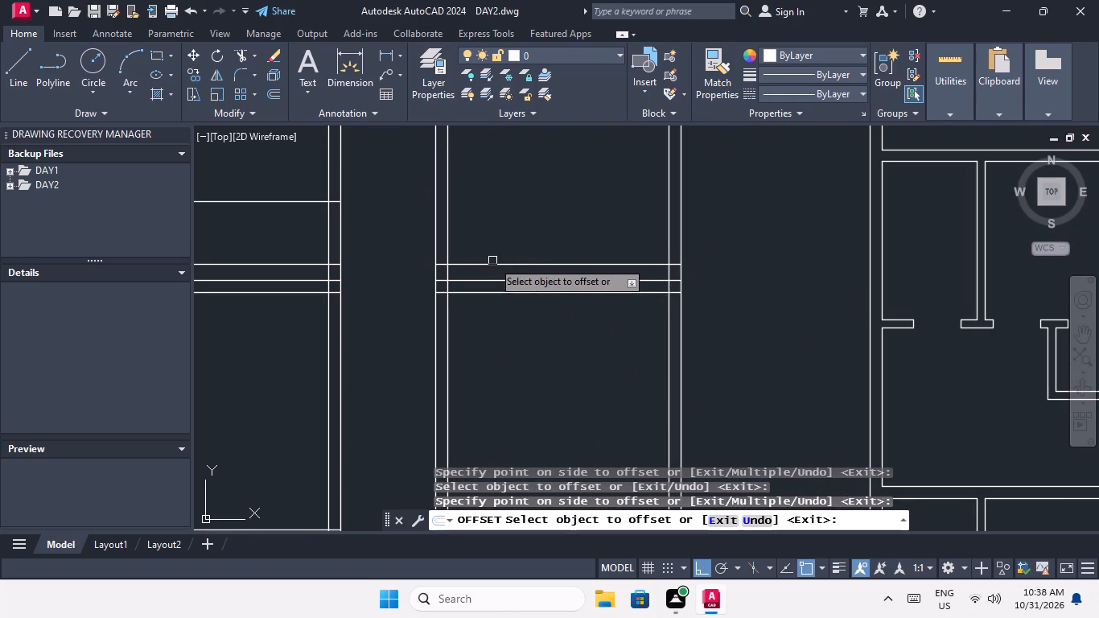
click(492, 261)
click(494, 201)
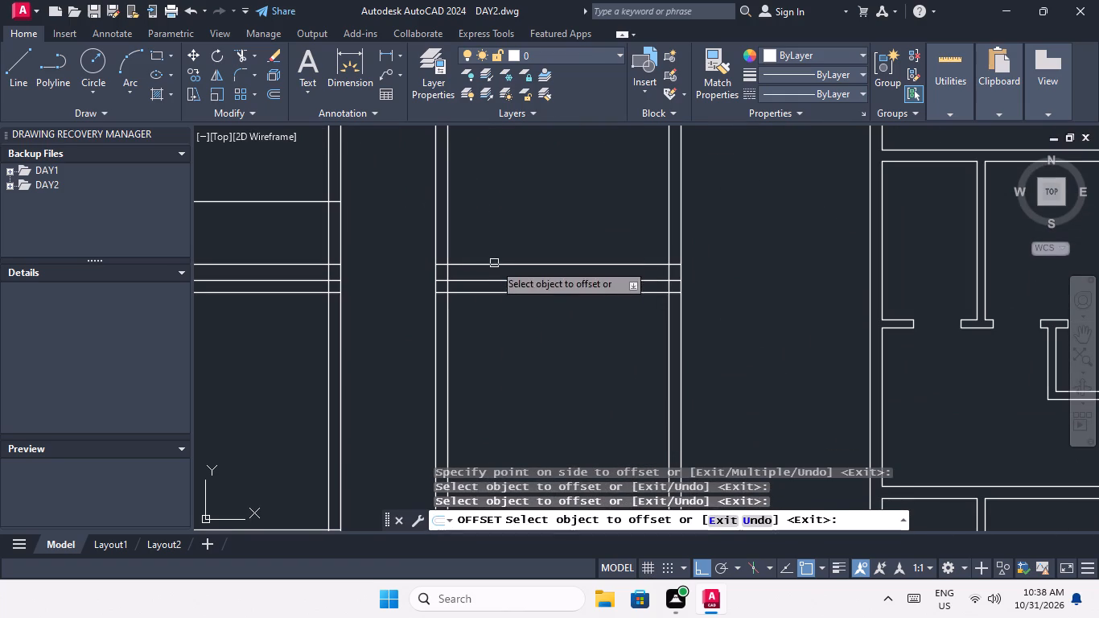
click(494, 263)
click(494, 207)
scroll(494, 205, down, 1)
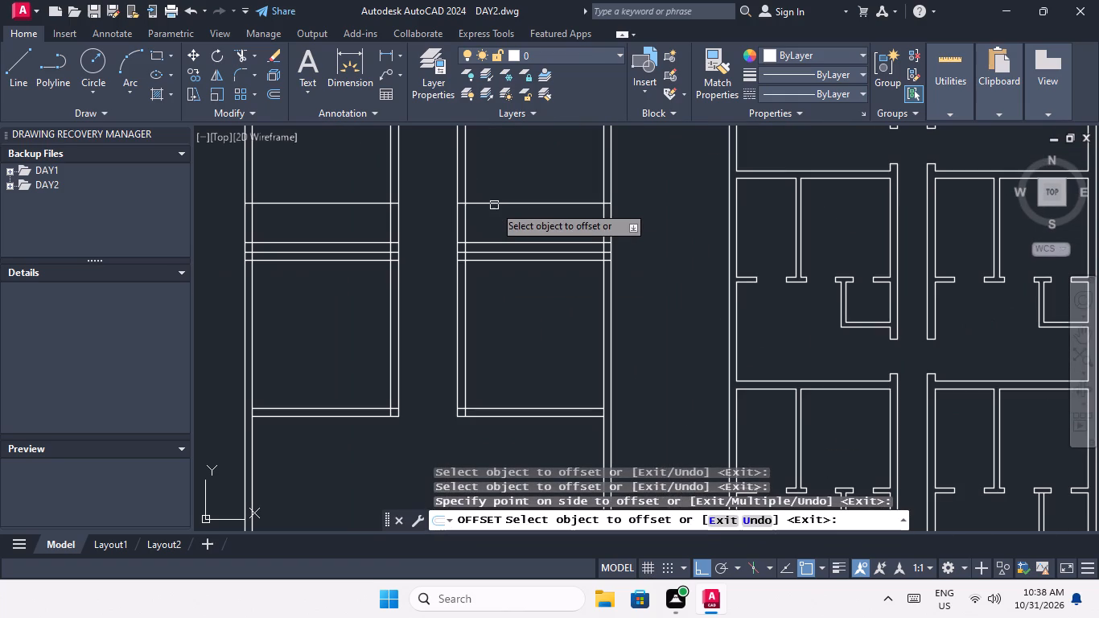
scroll(499, 216, down, 2)
middle_drag(496, 269, 495, 356)
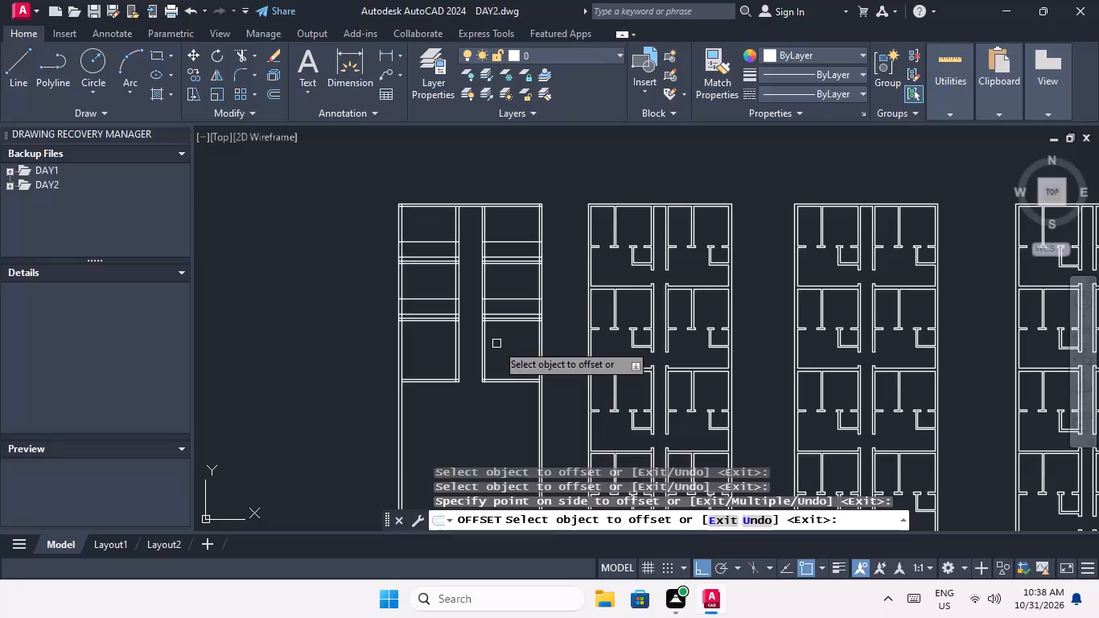
key(Escape)
key(Escape)
Trim the guide lines and the left corridor wall between them to cut the 4' opening above the first cross wall.
key(t)
key(r)
key(space)
key(space)
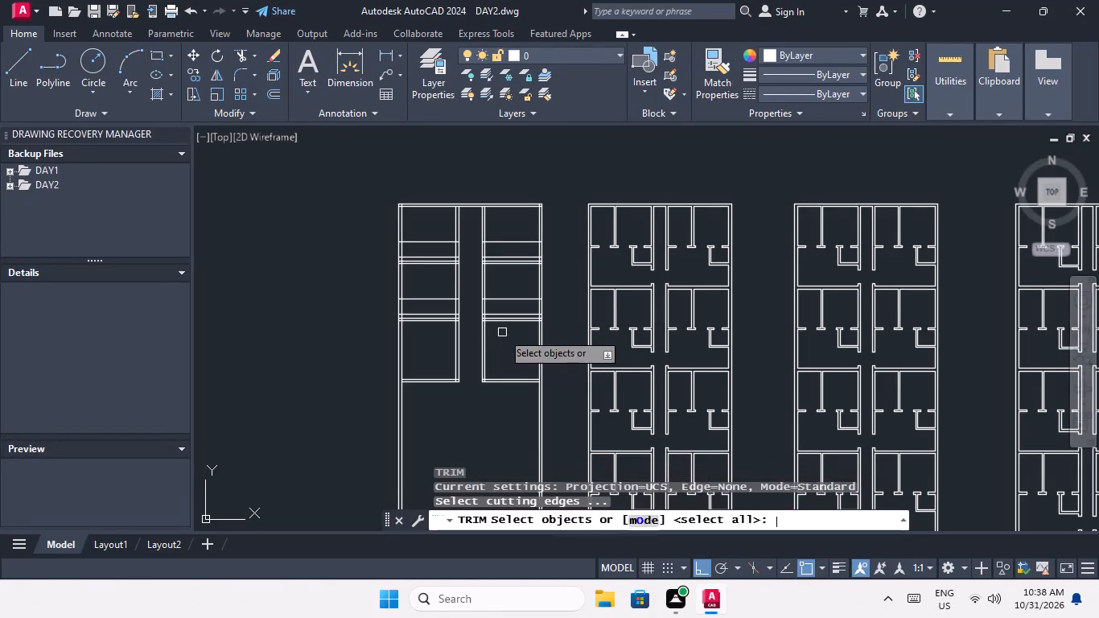
scroll(449, 243, up, 4)
middle_drag(468, 287, 422, 275)
scroll(419, 275, up, 1)
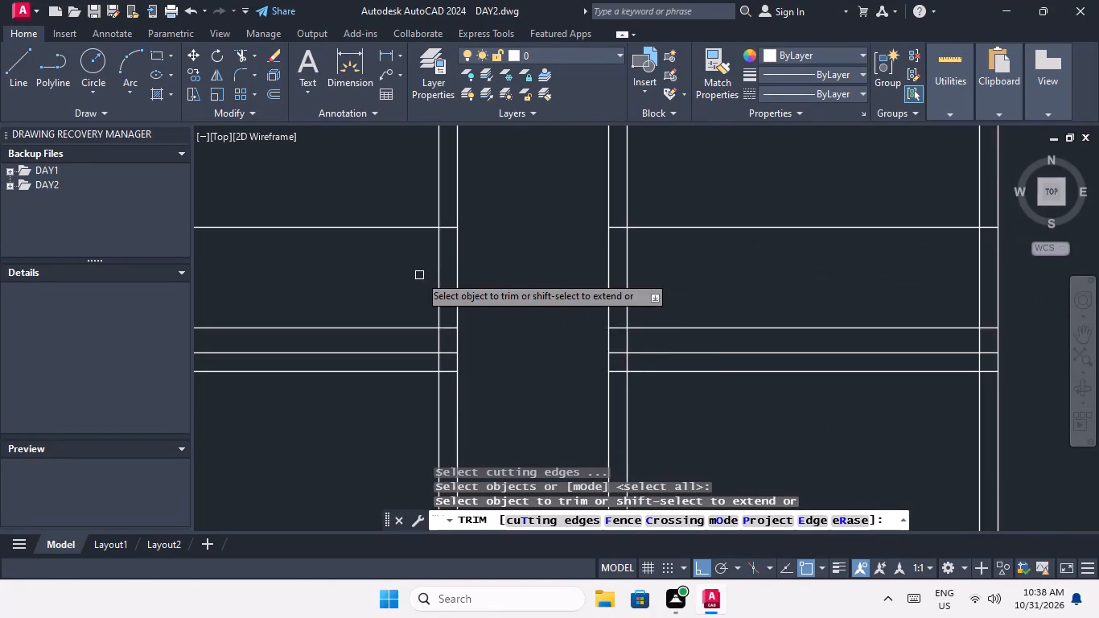
drag(418, 370, 409, 348)
click(369, 178)
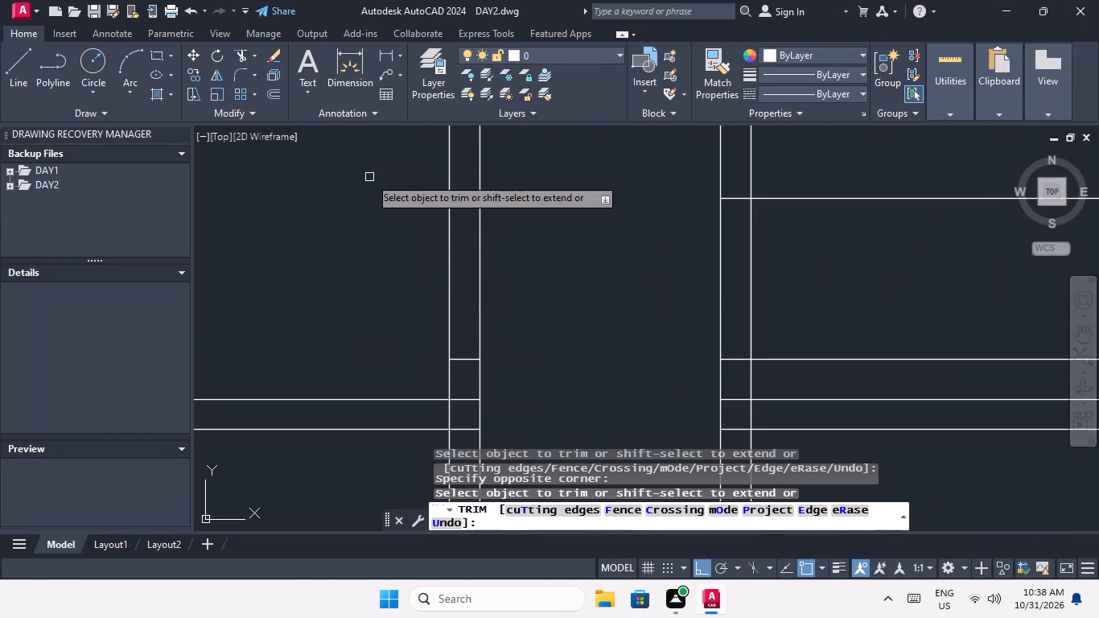
drag(511, 262, 474, 274)
click(412, 295)
Trim the guide lines and the right corridor wall between them to cut the 4' opening above the first cross wall.
scroll(430, 257, down, 1)
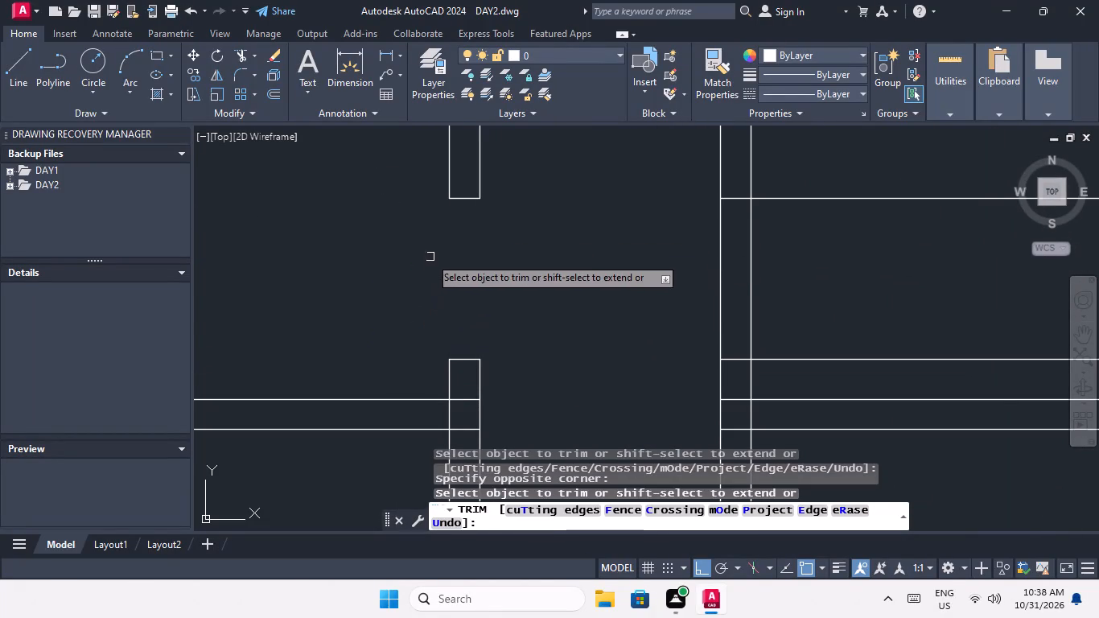
scroll(683, 278, up, 2)
middle_drag(661, 297, 657, 324)
scroll(657, 324, down, 1)
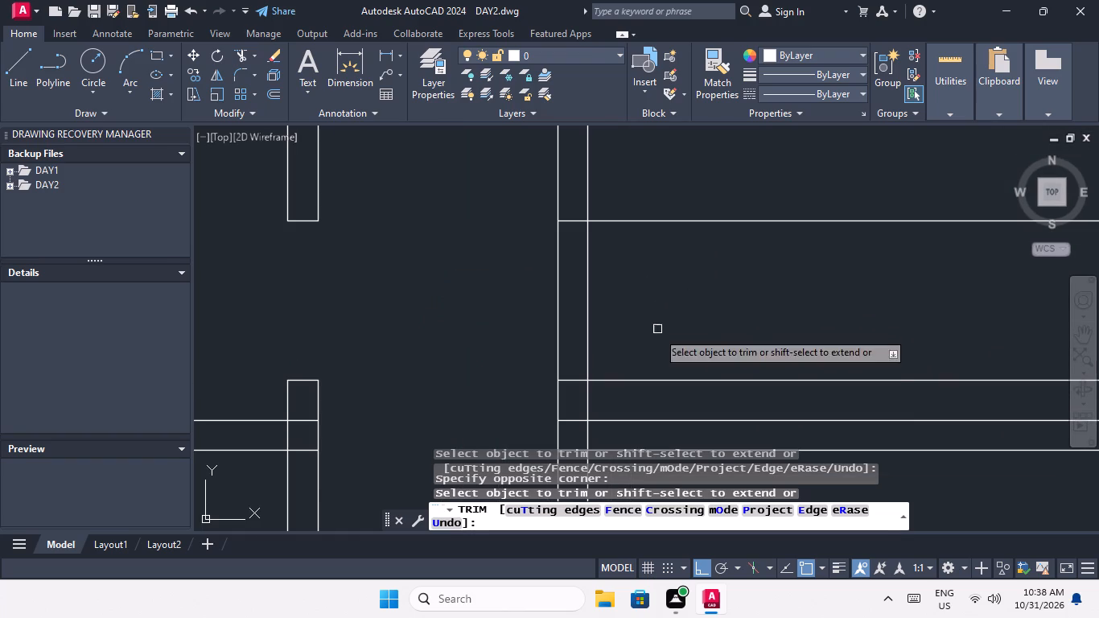
drag(677, 398, 674, 378)
drag(648, 206, 650, 217)
drag(656, 254, 643, 280)
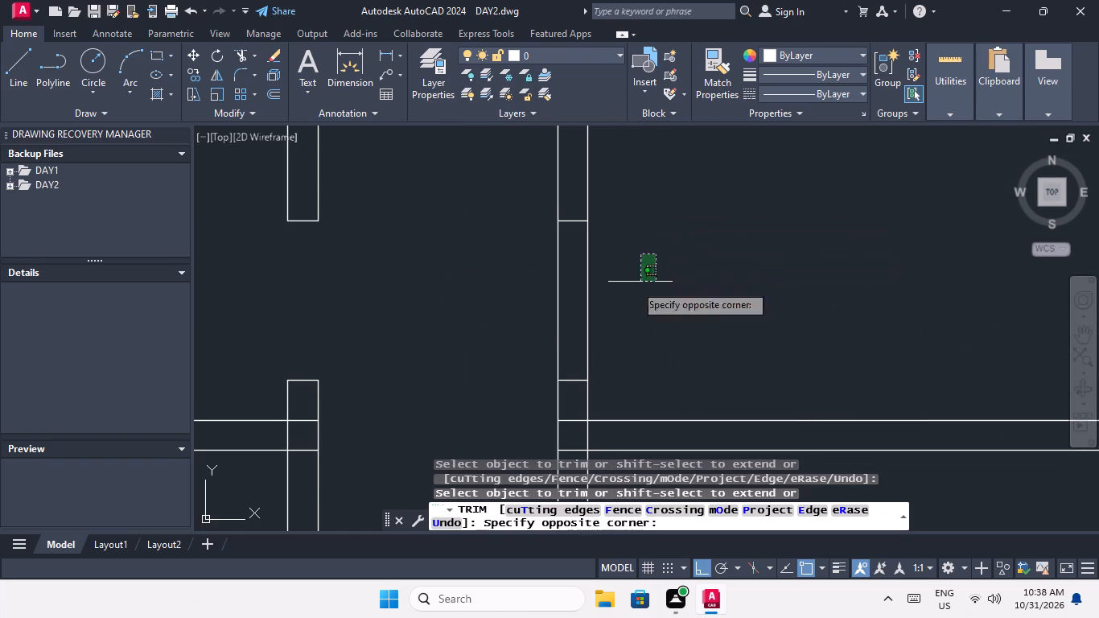
click(536, 305)
Trim the guide lines and the left corridor wall between them to cut the 4' opening above the second cross wall.
scroll(539, 258, down, 3)
middle_drag(518, 375, 516, 361)
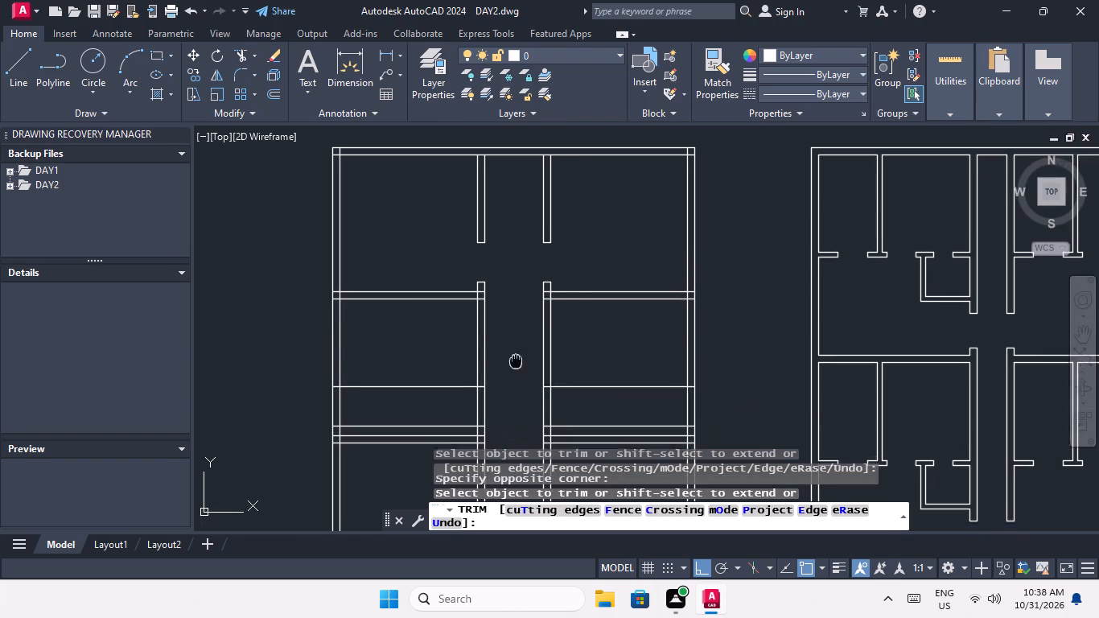
middle_drag(516, 361, 510, 243)
scroll(452, 290, up, 4)
middle_drag(462, 290, 432, 297)
scroll(434, 303, up, 1)
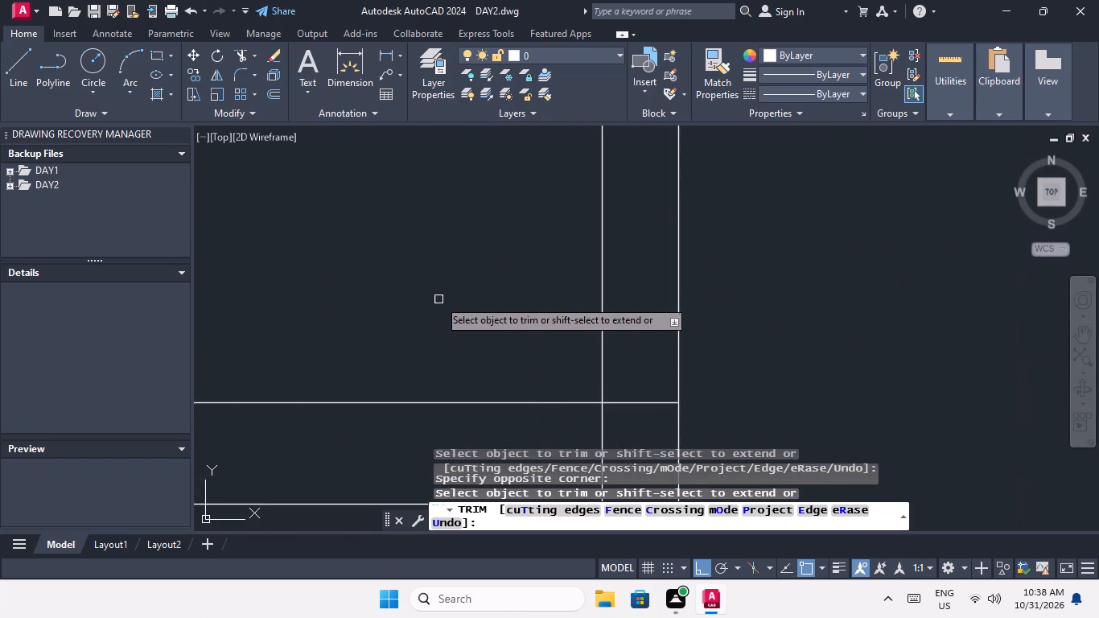
scroll(439, 295, down, 2)
middle_click(439, 301)
middle_drag(463, 293, 408, 301)
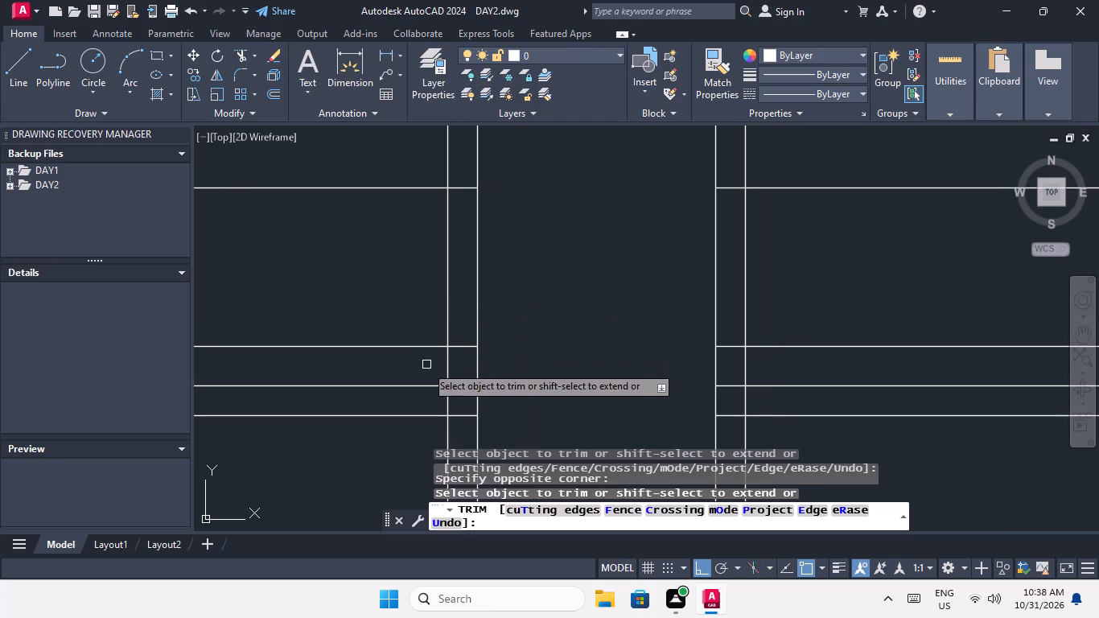
drag(411, 357, 406, 332)
click(364, 166)
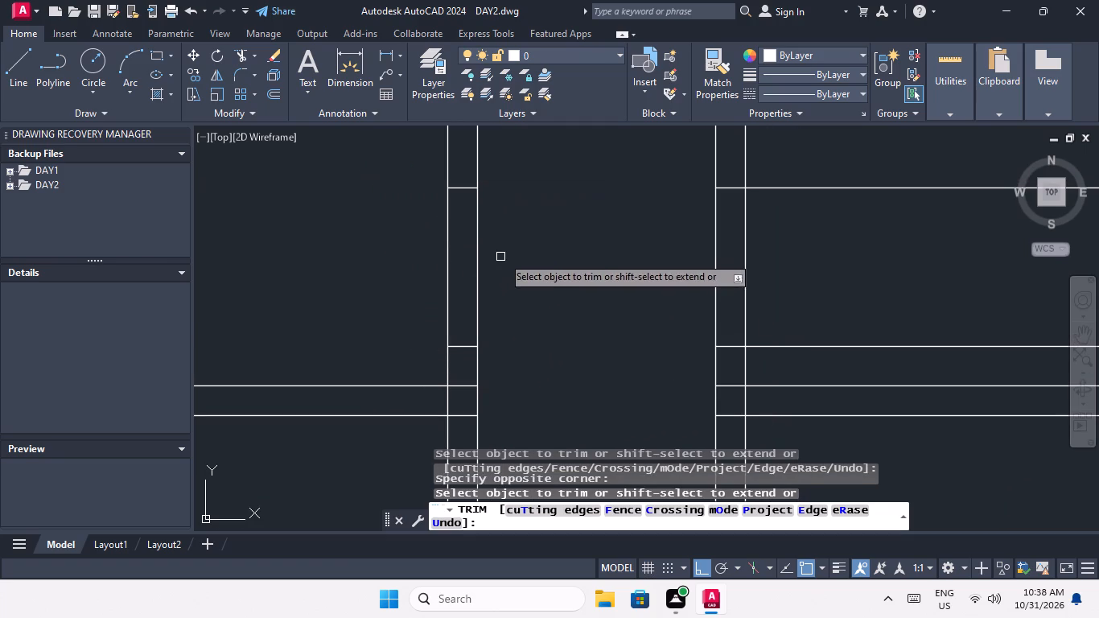
drag(506, 254, 484, 265)
click(403, 283)
Trim the guide lines and the right corridor wall between them to cut the 4' opening above the second cross wall.
scroll(417, 233, down, 2)
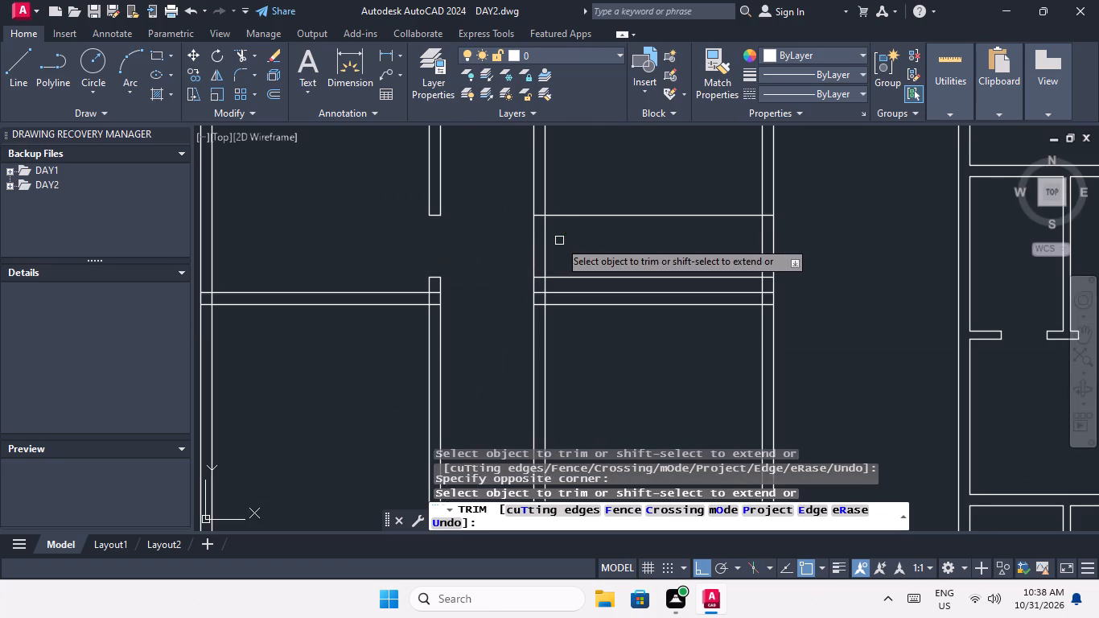
middle_drag(564, 242, 587, 297)
scroll(587, 299, up, 2)
middle_drag(590, 299, 615, 303)
middle_click(628, 304)
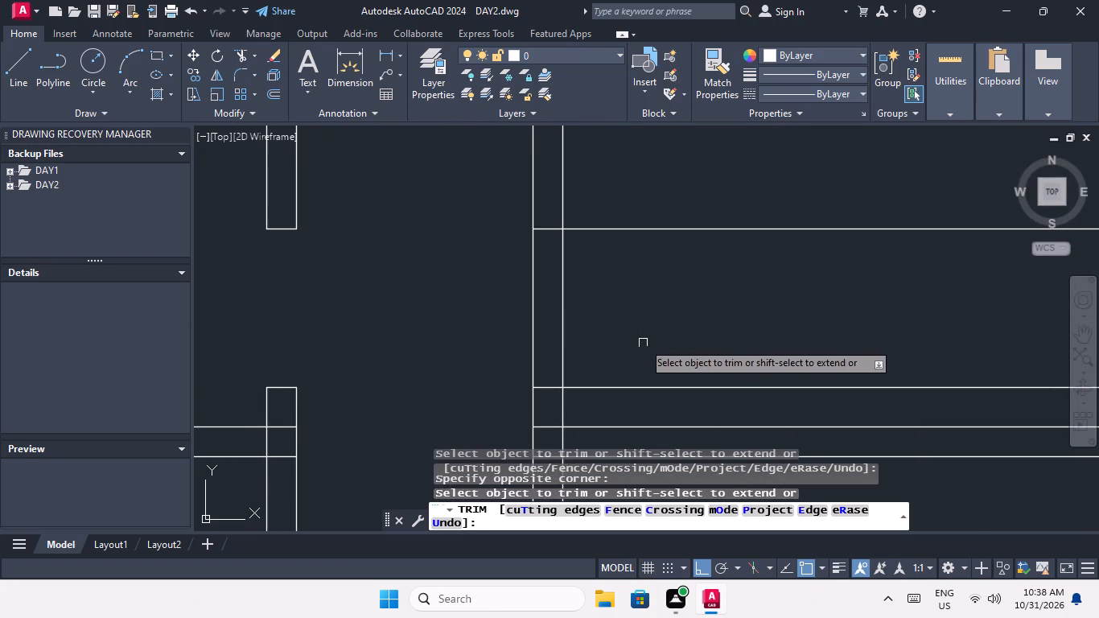
middle_drag(645, 332, 660, 355)
drag(650, 421, 650, 412)
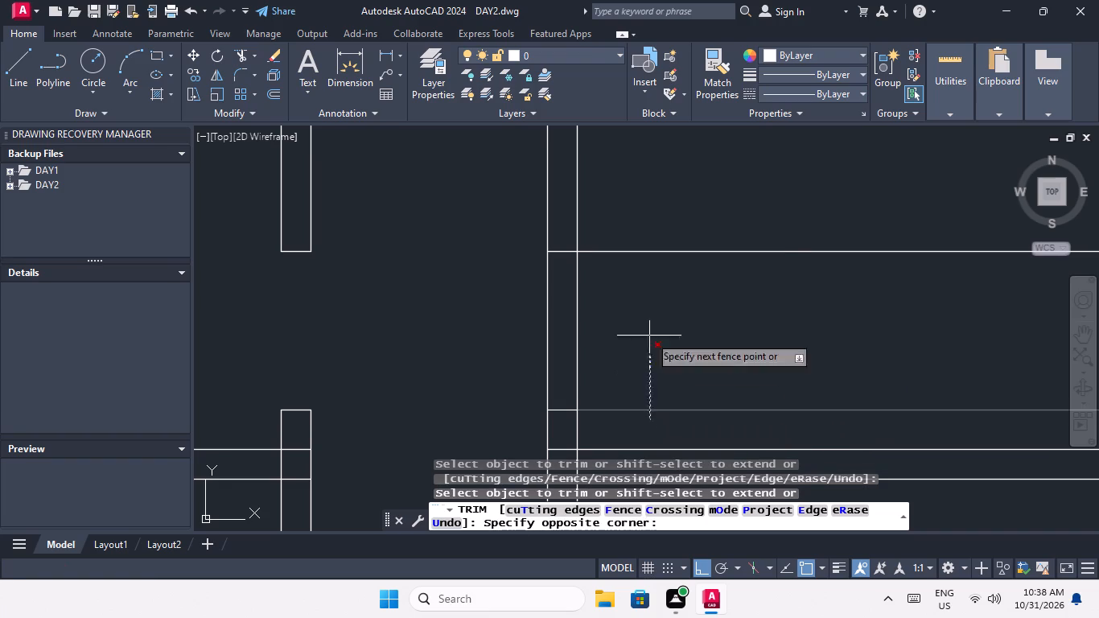
click(636, 241)
drag(620, 288, 573, 319)
click(504, 344)
scroll(521, 274, down, 3)
middle_drag(512, 290, 522, 208)
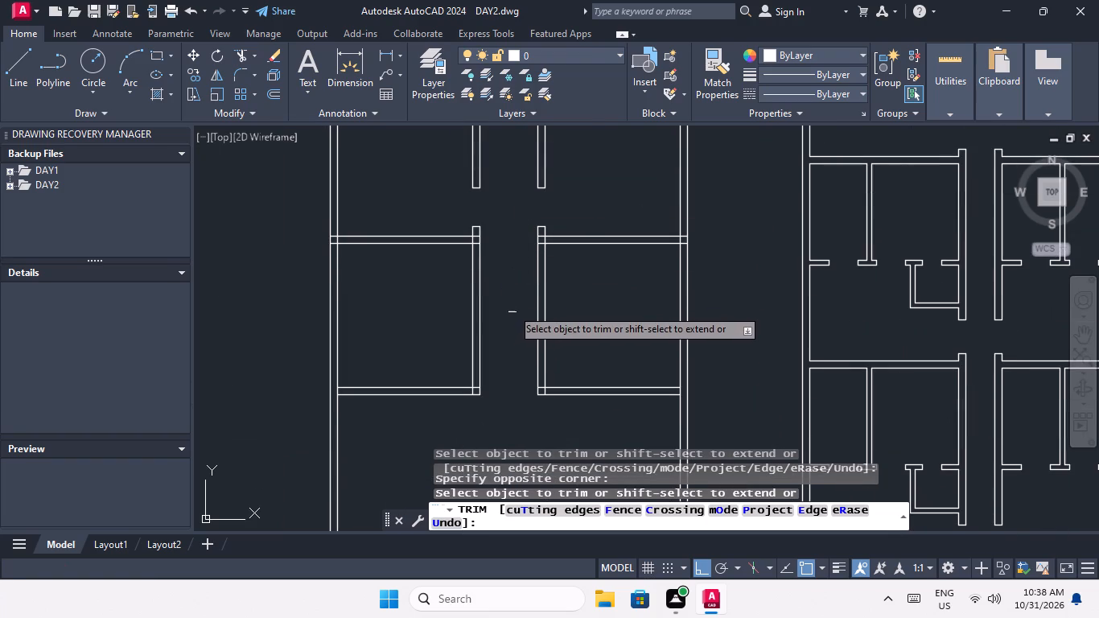
key(Escape)
key(Escape)
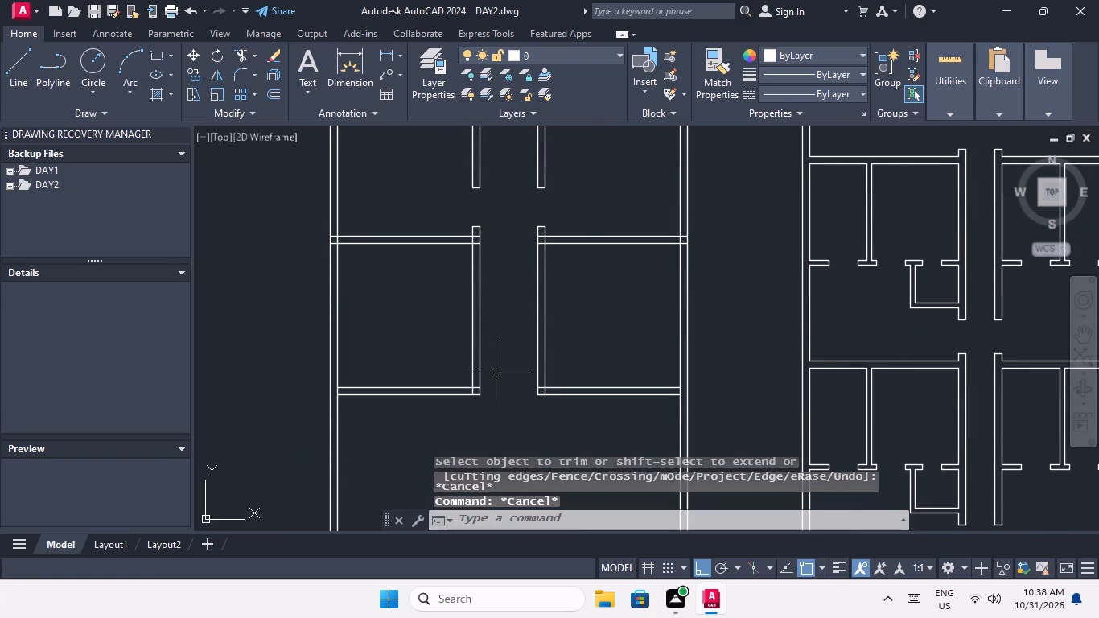
Offset the room-side faces of both outer walls and both corridor walls 3' into the rooms at the corridor's lower end.
key(o)
key(Return)
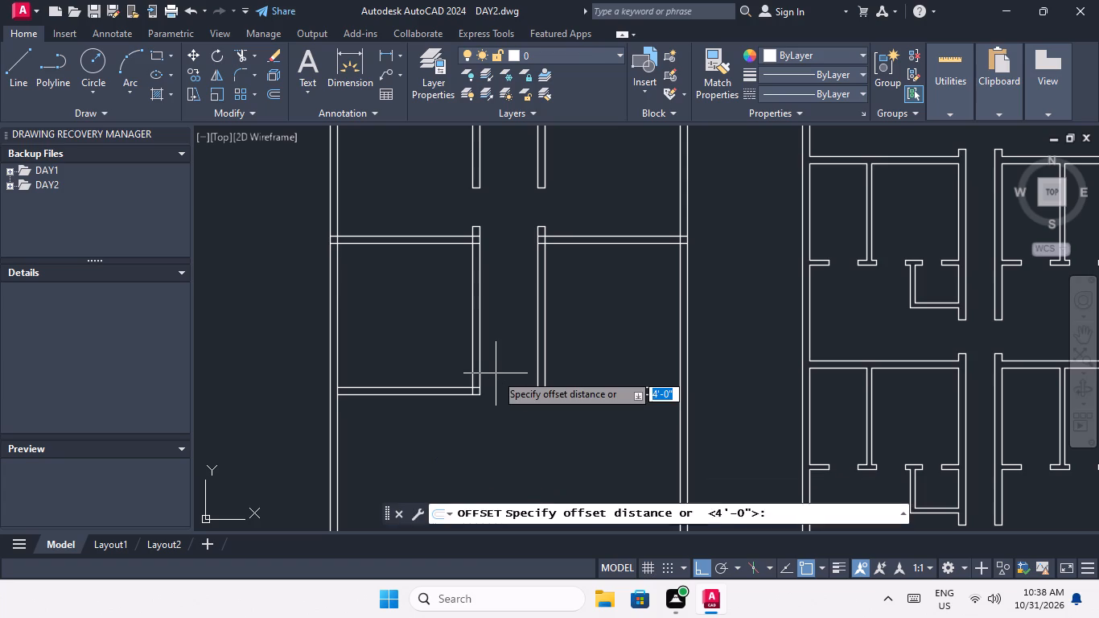
text(3')
key(Return)
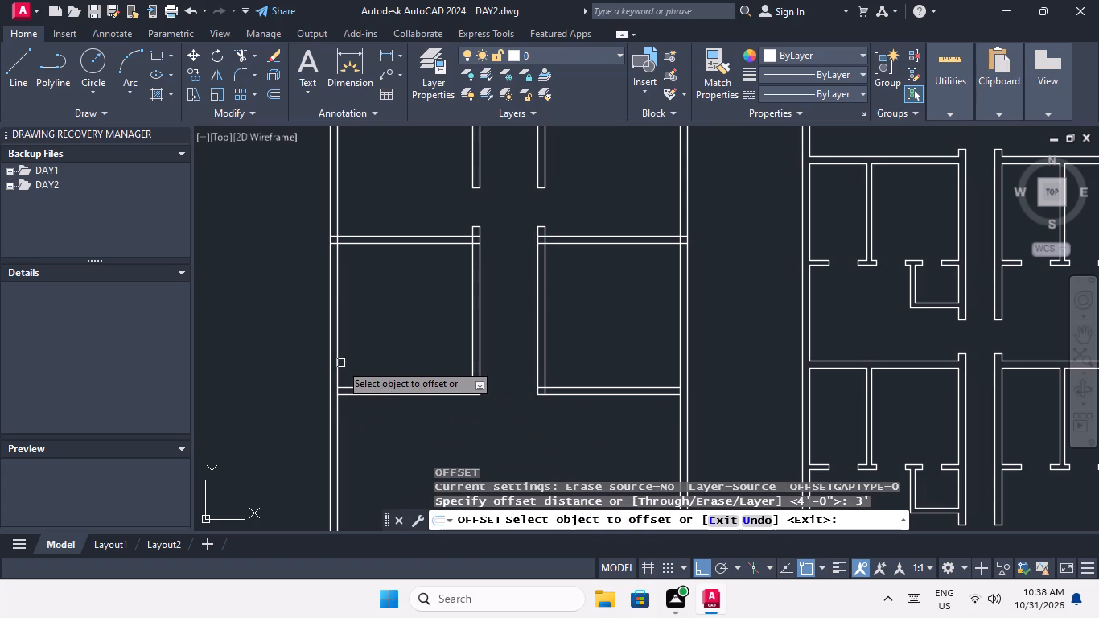
drag(340, 363, 352, 363)
click(383, 361)
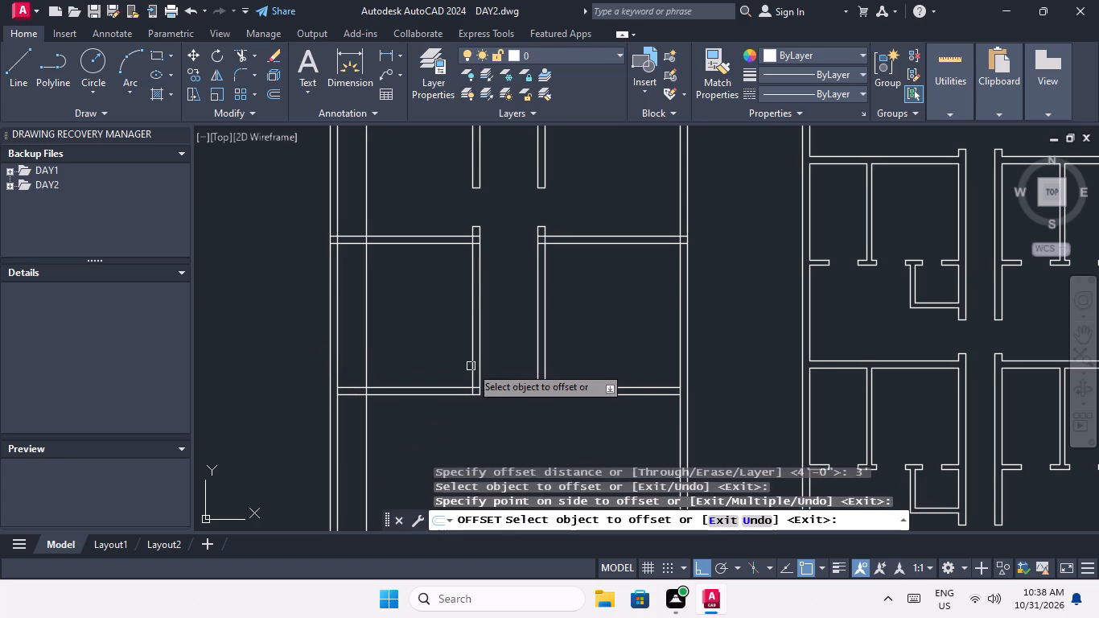
drag(471, 366, 445, 377)
click(409, 390)
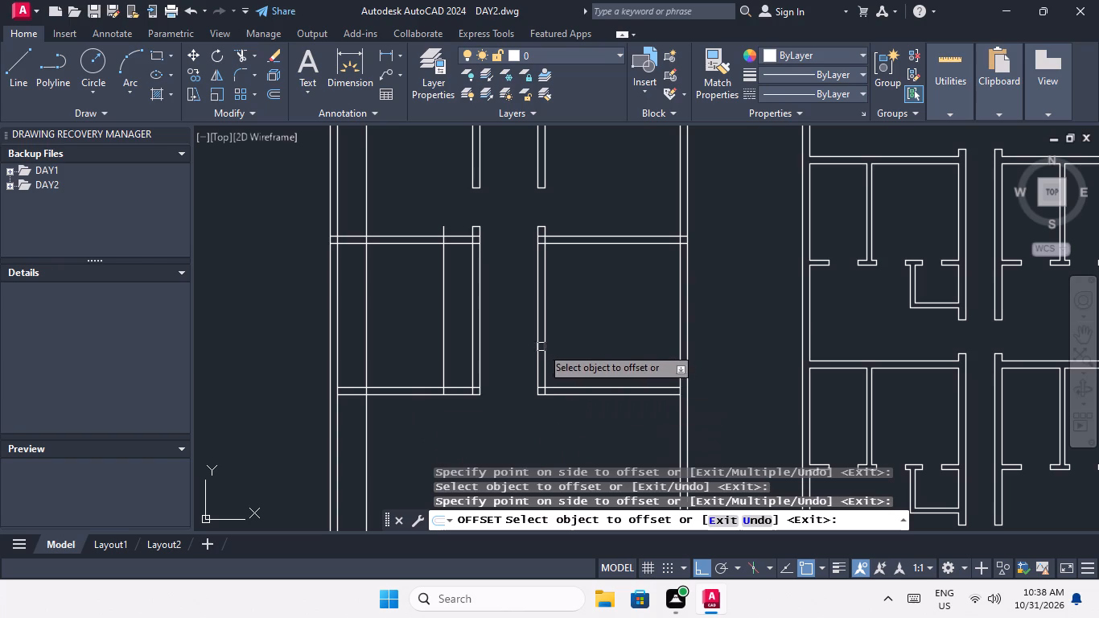
drag(545, 348, 589, 350)
click(603, 350)
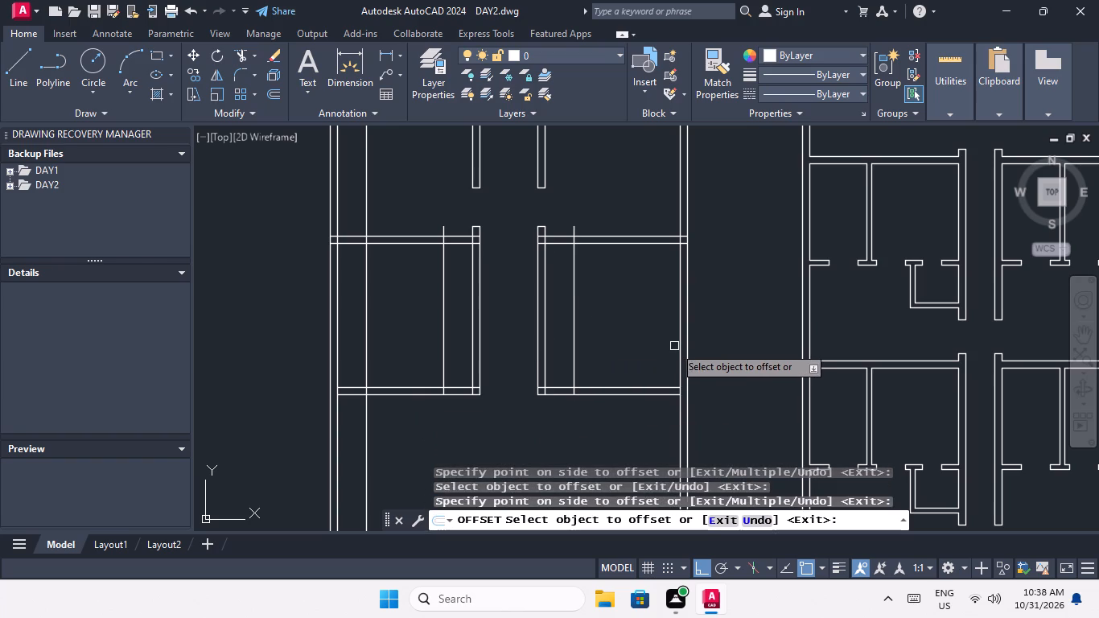
click(680, 345)
click(655, 361)
key(Escape)
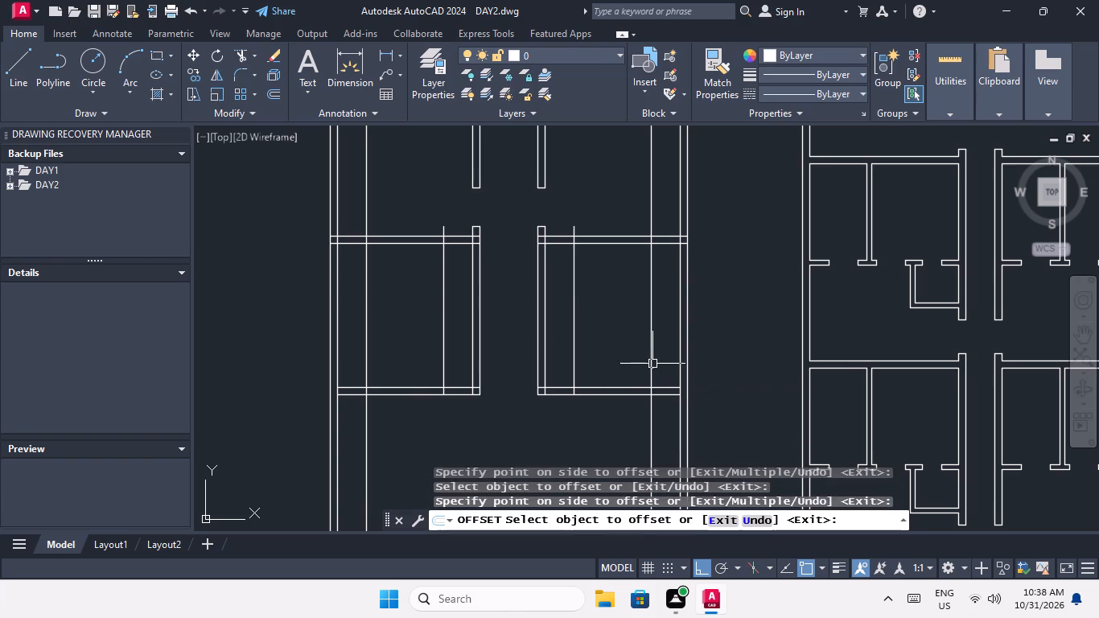
key(Escape)
key(Escape)
Trim the left room's two 3' guide lines so only the parts within the lower cross wall's thickness remain.
text(tr)
key(space)
key(space)
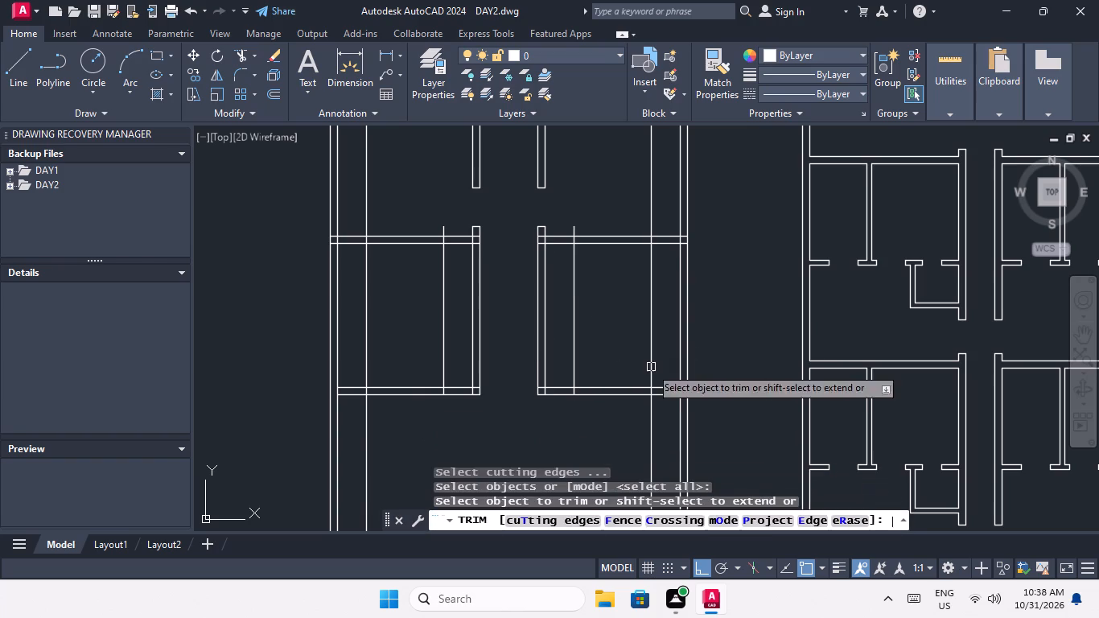
scroll(354, 397, up, 5)
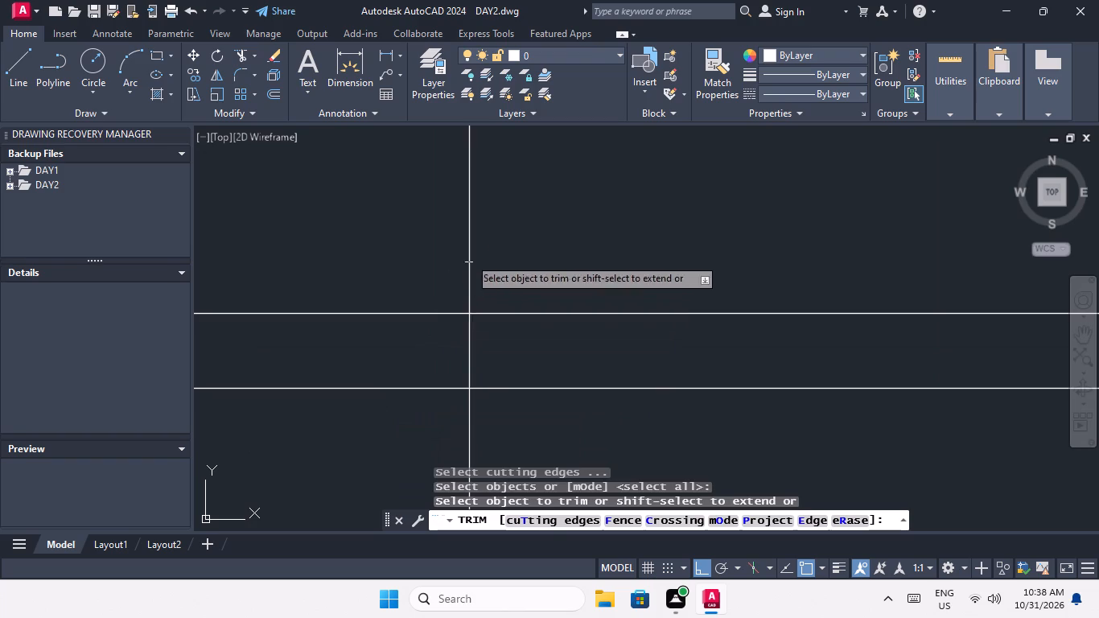
drag(506, 231, 491, 241)
click(451, 257)
scroll(456, 237, down, 3)
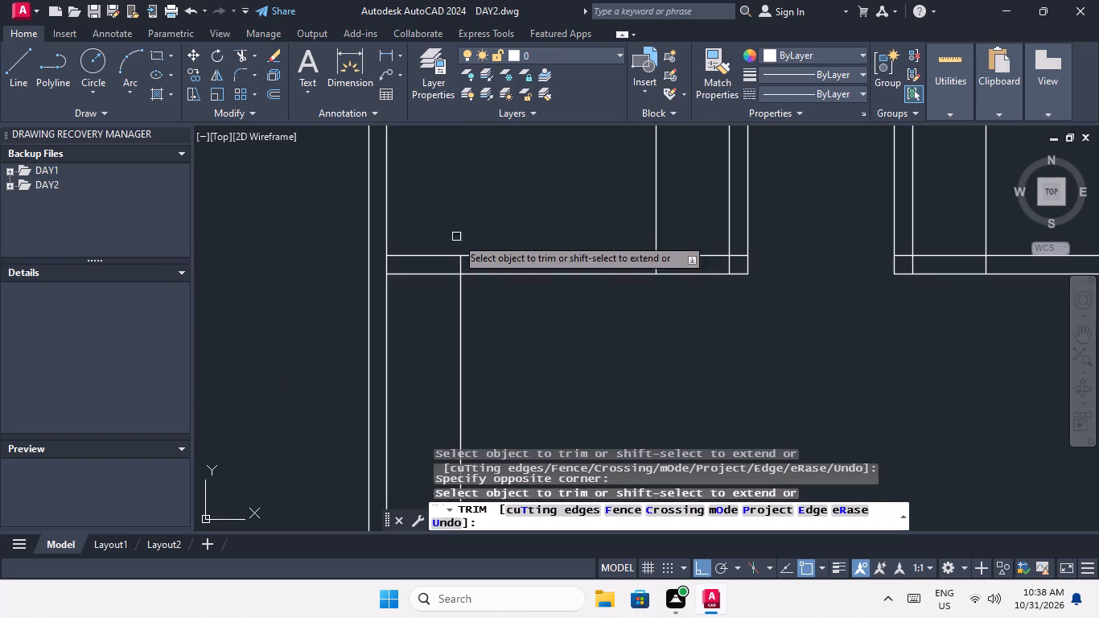
click(673, 221)
click(636, 225)
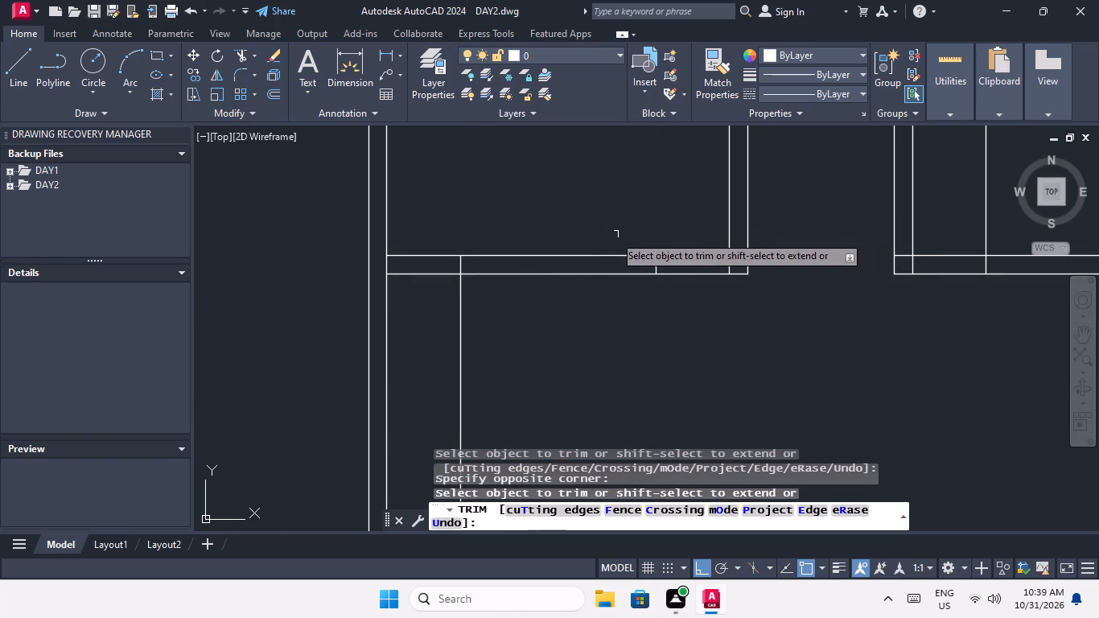
scroll(607, 240, down, 3)
scroll(593, 292, up, 3)
middle_drag(505, 275, 505, 403)
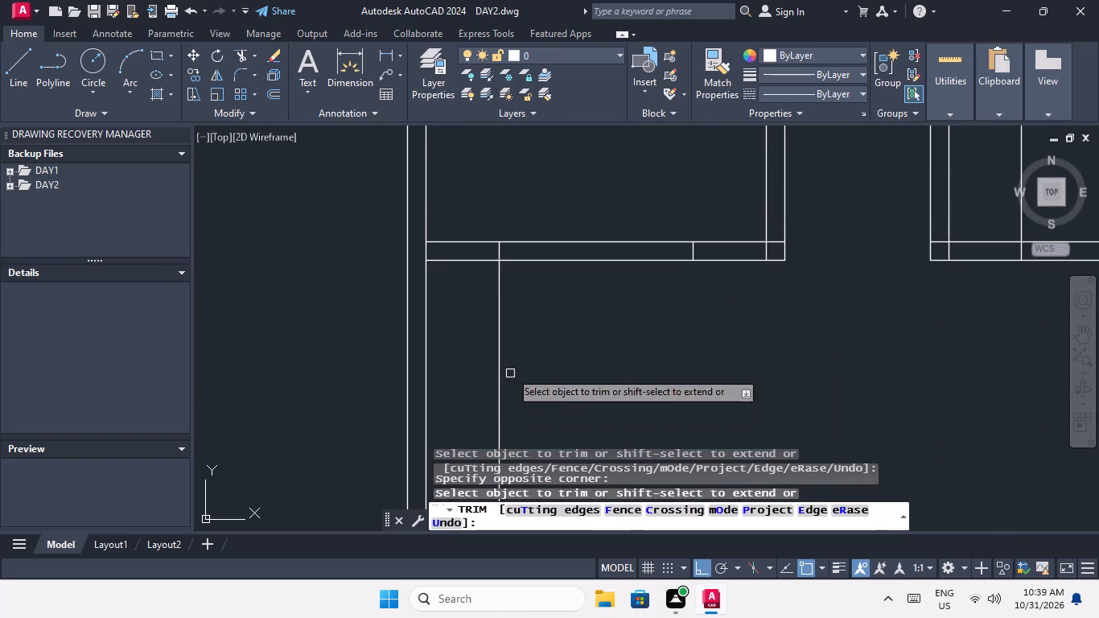
drag(528, 306, 499, 332)
click(466, 361)
Trim the right room's two 3' guide lines so only the parts within the lower cross wall's thickness remain.
scroll(475, 340, down, 3)
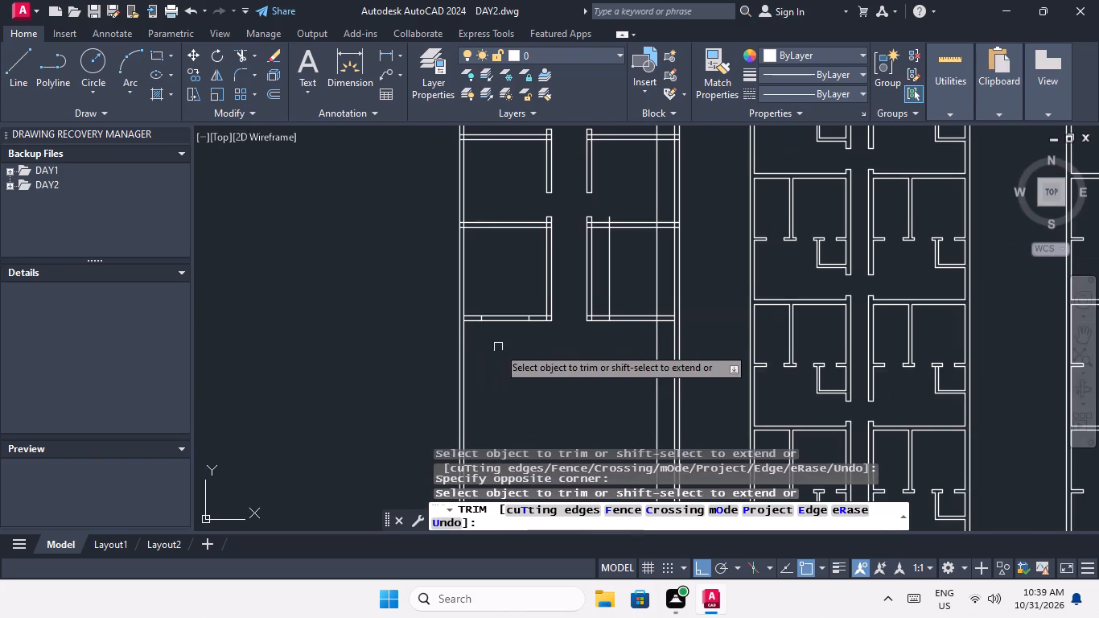
middle_drag(498, 347, 455, 370)
middle_drag(438, 377, 430, 380)
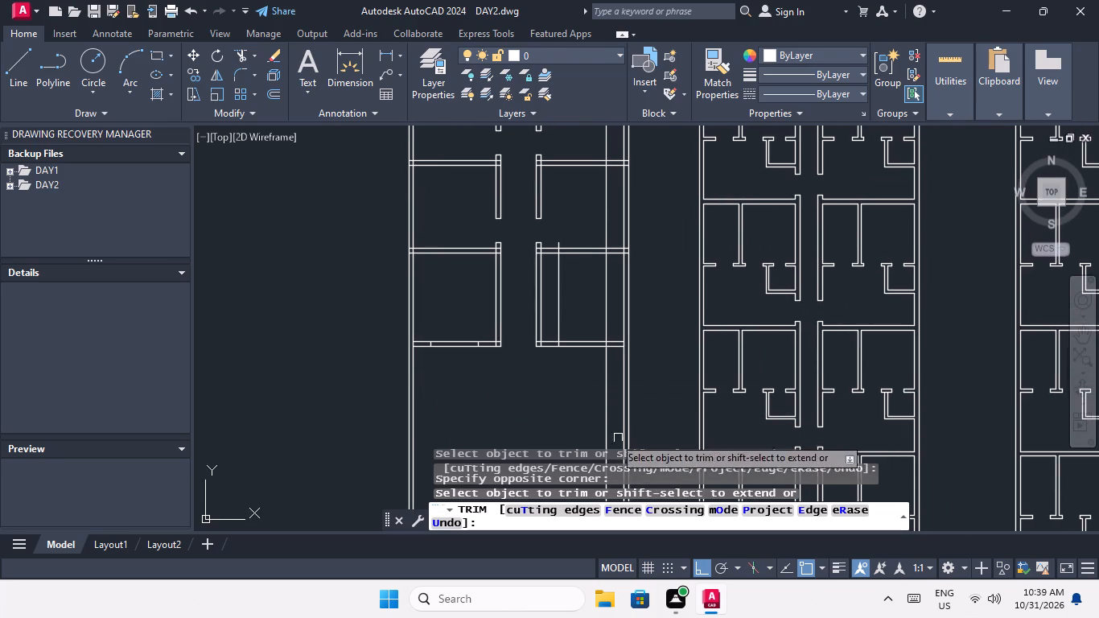
scroll(564, 358, up, 3)
middle_drag(566, 372, 563, 362)
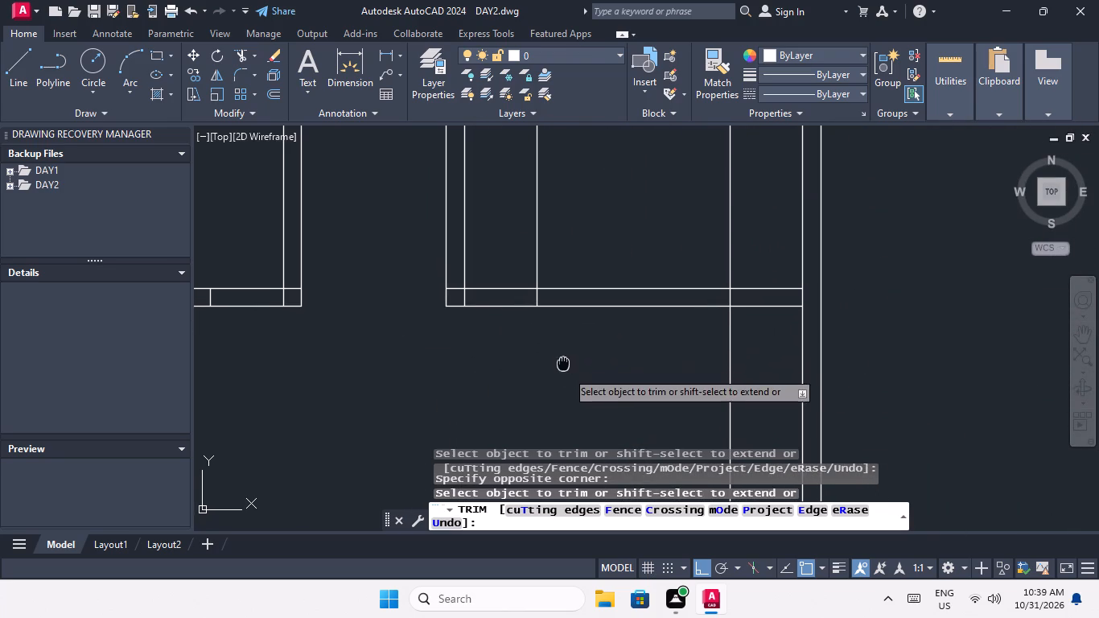
drag(575, 227, 558, 236)
click(527, 250)
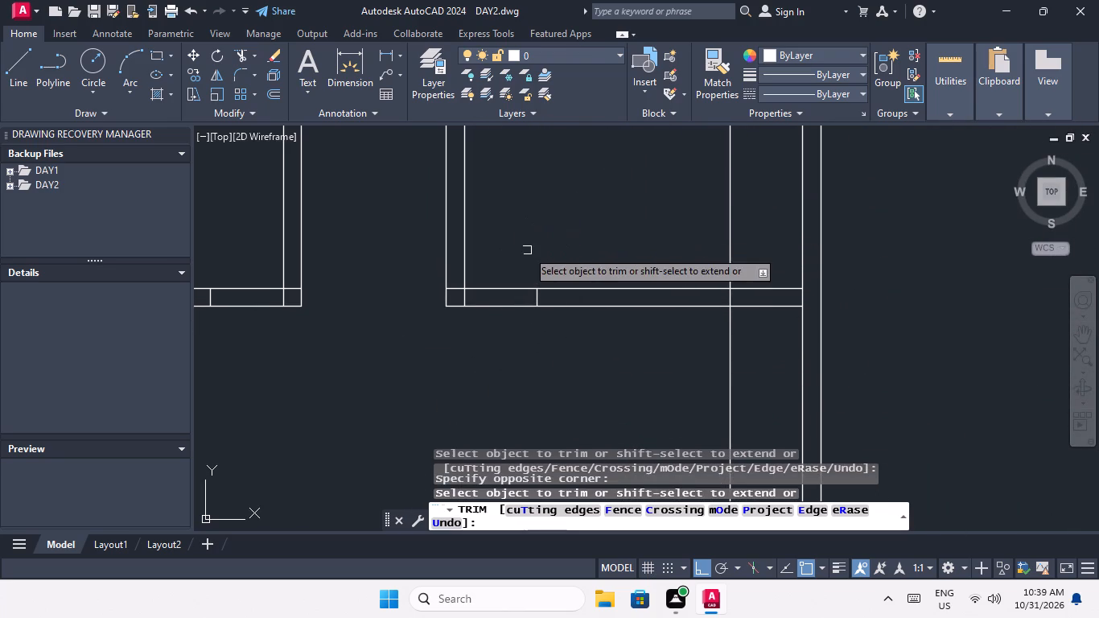
middle_drag(653, 361, 521, 362)
scroll(575, 324, up, 1)
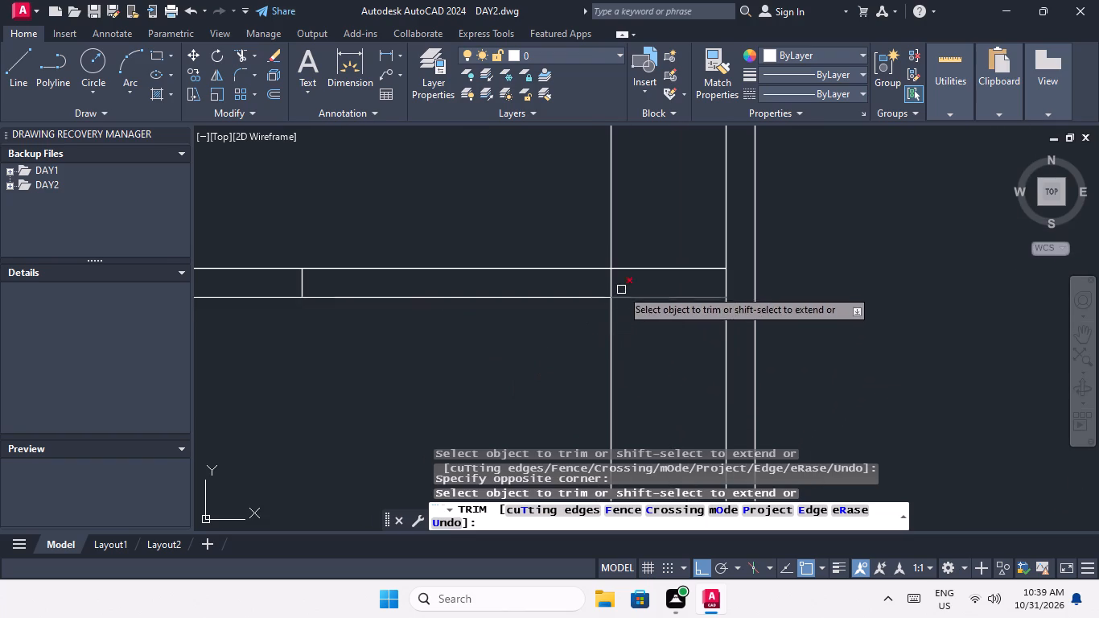
drag(644, 192, 616, 211)
click(578, 221)
scroll(578, 207, down, 2)
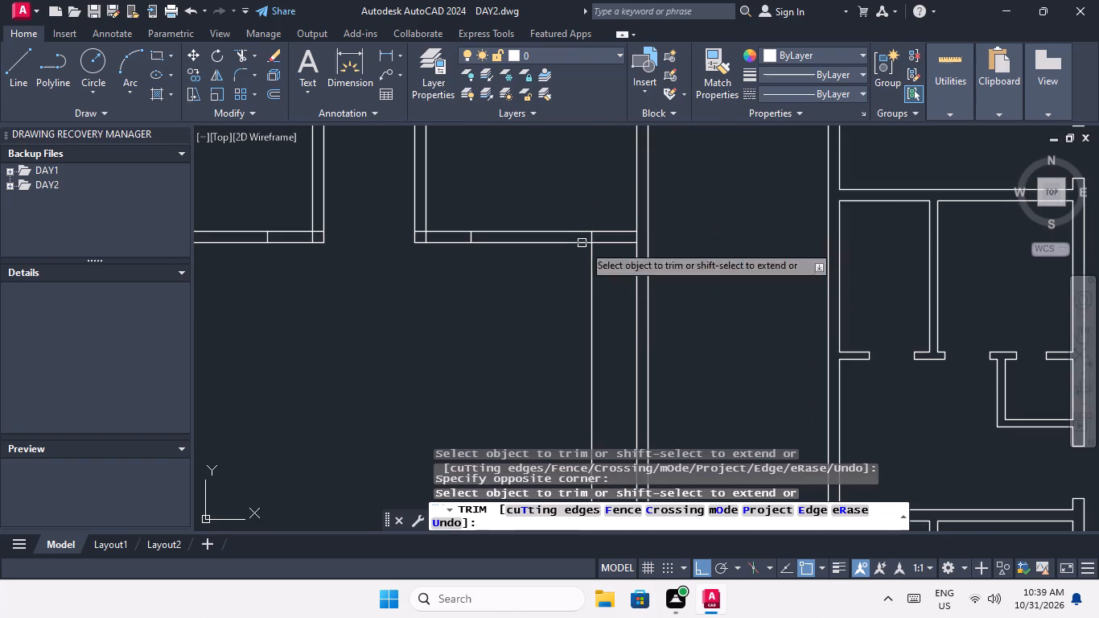
scroll(593, 297, up, 2)
drag(623, 230, 570, 307)
click(548, 333)
Trim the lower cross wall lines between the jambs to cut an opening in both the right and left rooms.
scroll(551, 305, down, 2)
middle_drag(554, 333, 562, 412)
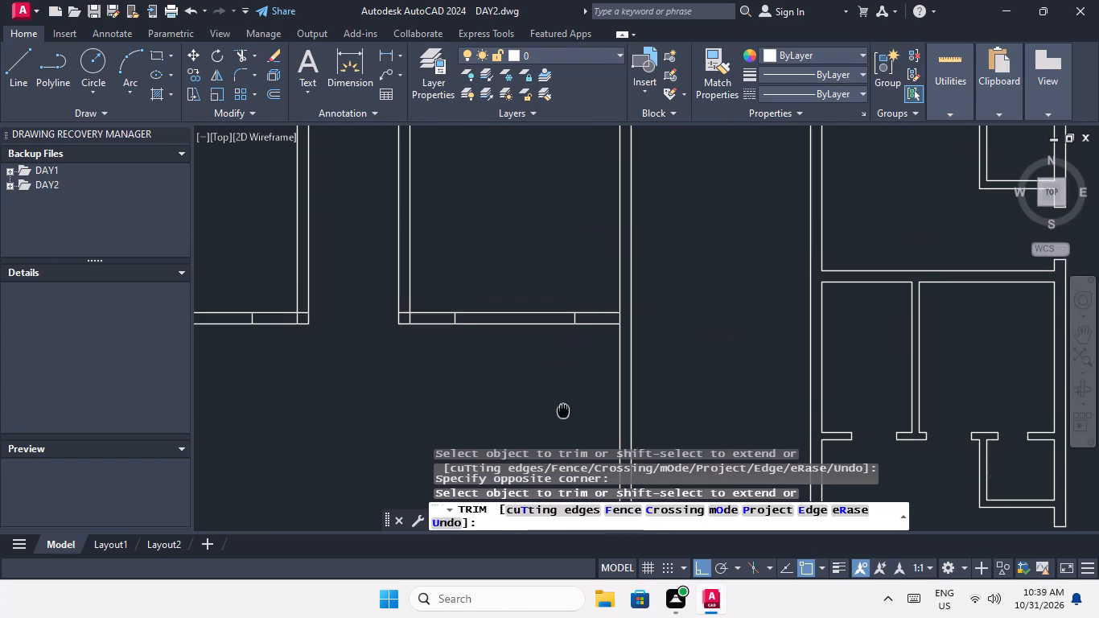
middle_drag(562, 412, 562, 414)
drag(538, 377, 531, 365)
click(500, 269)
middle_drag(475, 379, 551, 379)
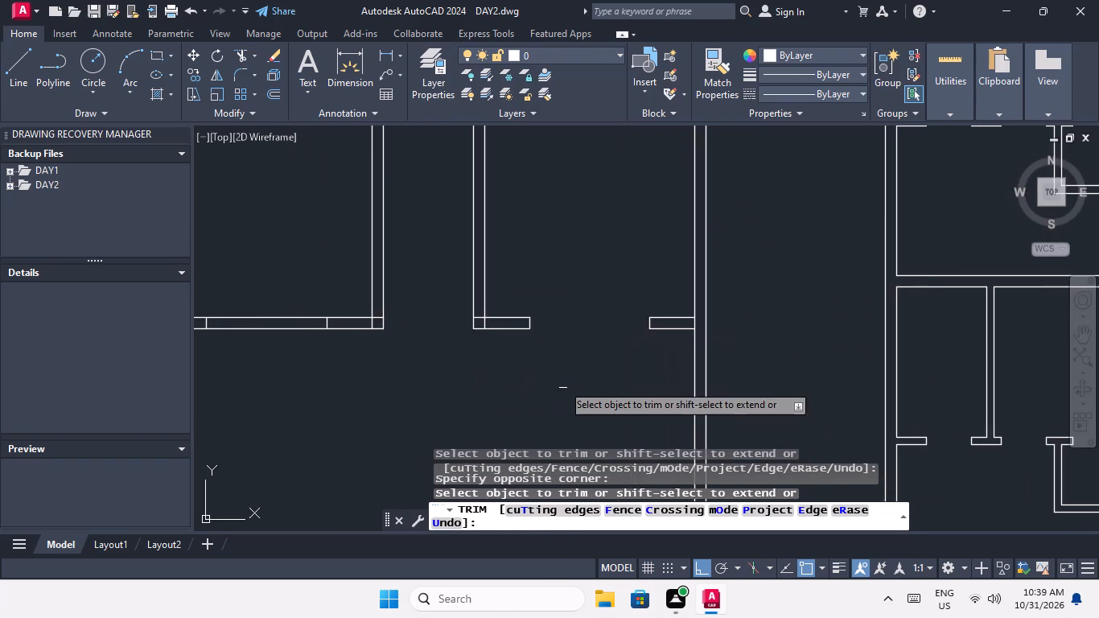
scroll(562, 384, down, 3)
scroll(484, 385, up, 4)
drag(540, 352, 533, 338)
click(494, 239)
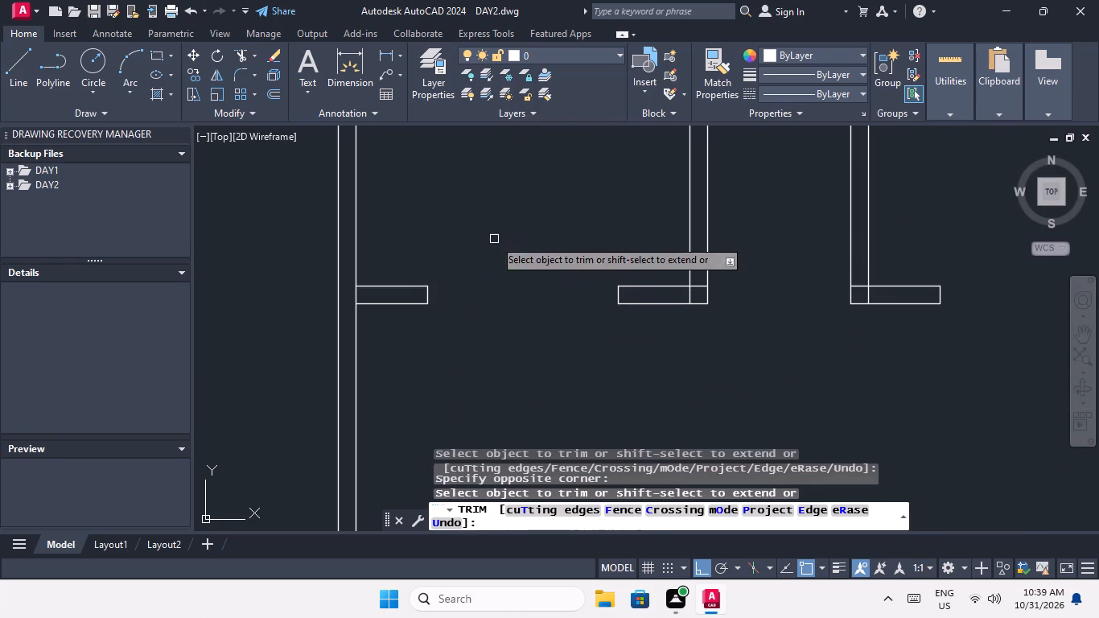
Trim the overlapping lines where the left room's lower wall stubs meet the outer wall and the left corridor wall.
scroll(360, 298, up, 2)
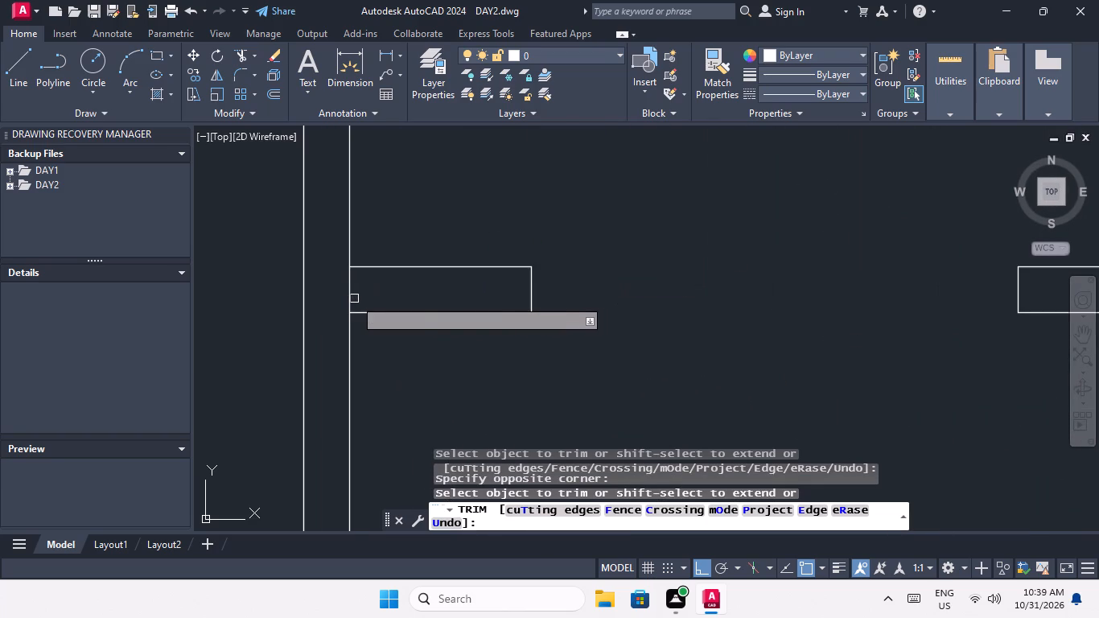
click(349, 294)
scroll(349, 293, down, 3)
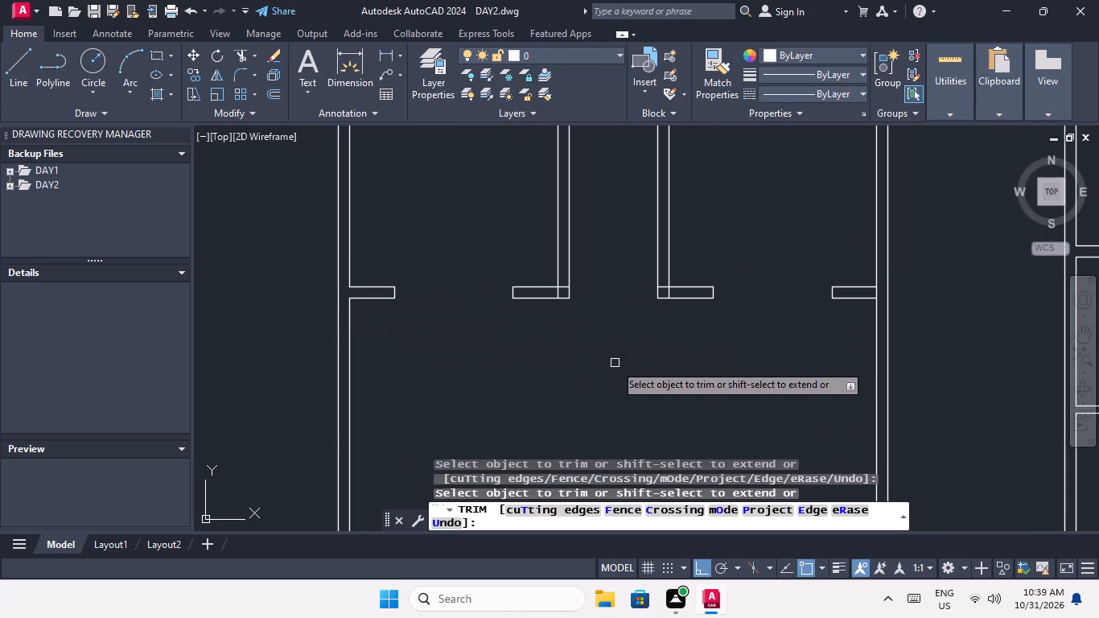
scroll(560, 296, up, 3)
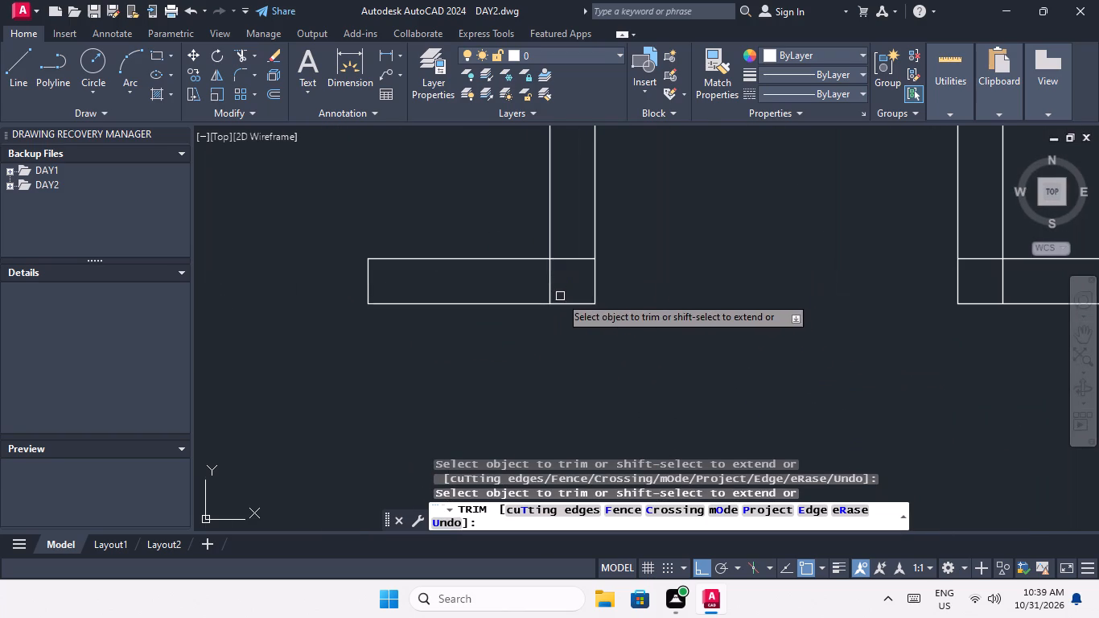
click(549, 285)
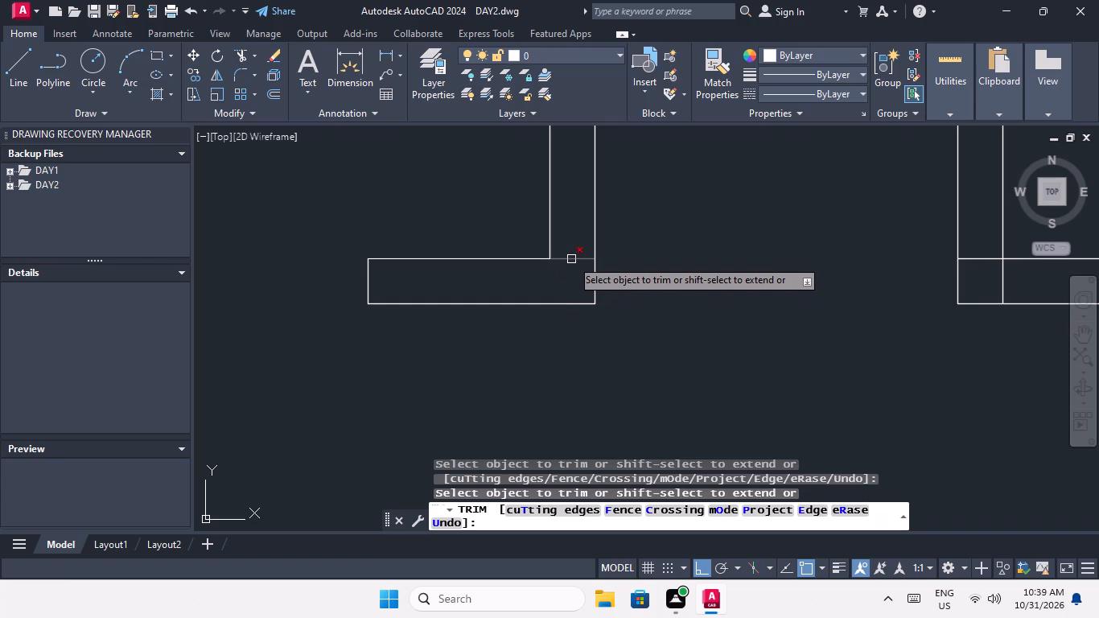
click(571, 259)
scroll(571, 259, down, 2)
middle_drag(628, 326, 566, 340)
scroll(565, 336, down, 2)
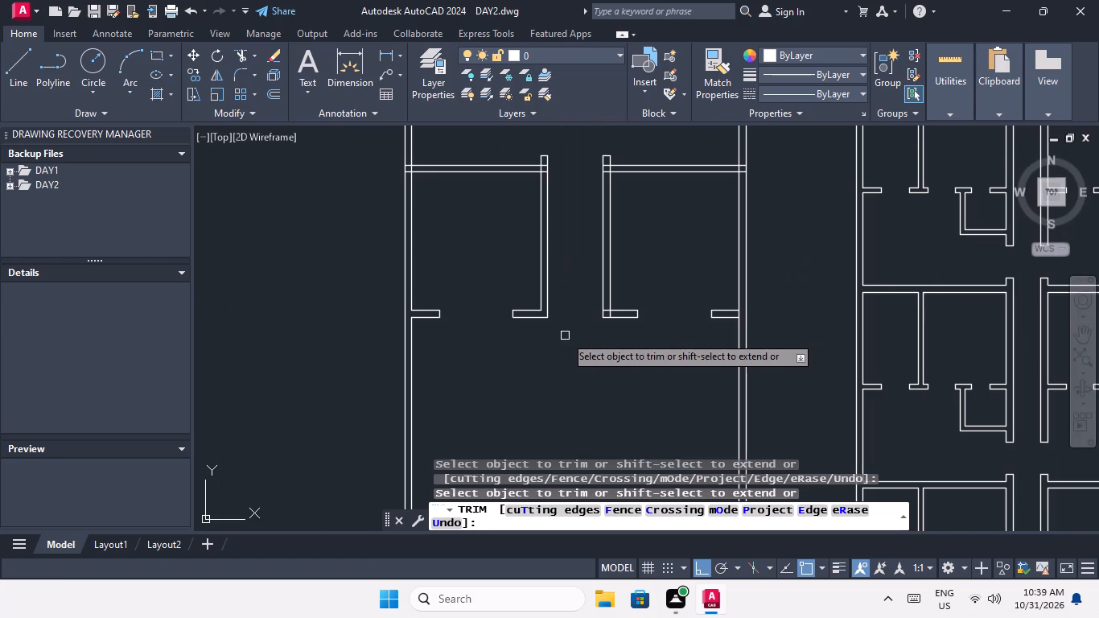
Trim the overlapping lines where the right room's lower wall stubs meet the right corridor wall and the outer wall.
middle_drag(648, 348, 588, 393)
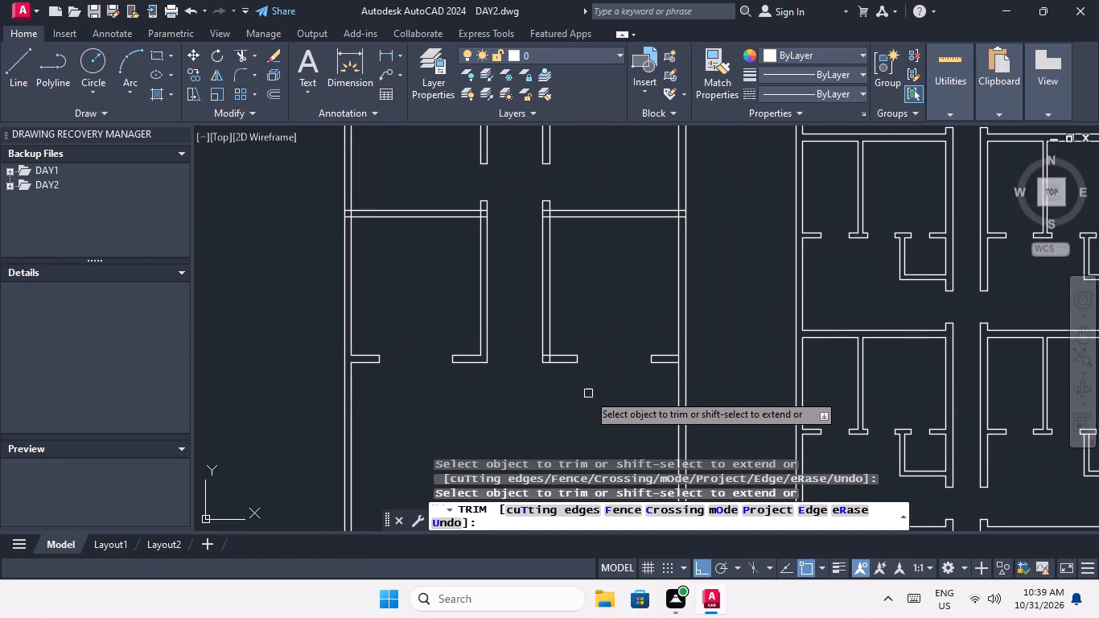
scroll(554, 357, up, 4)
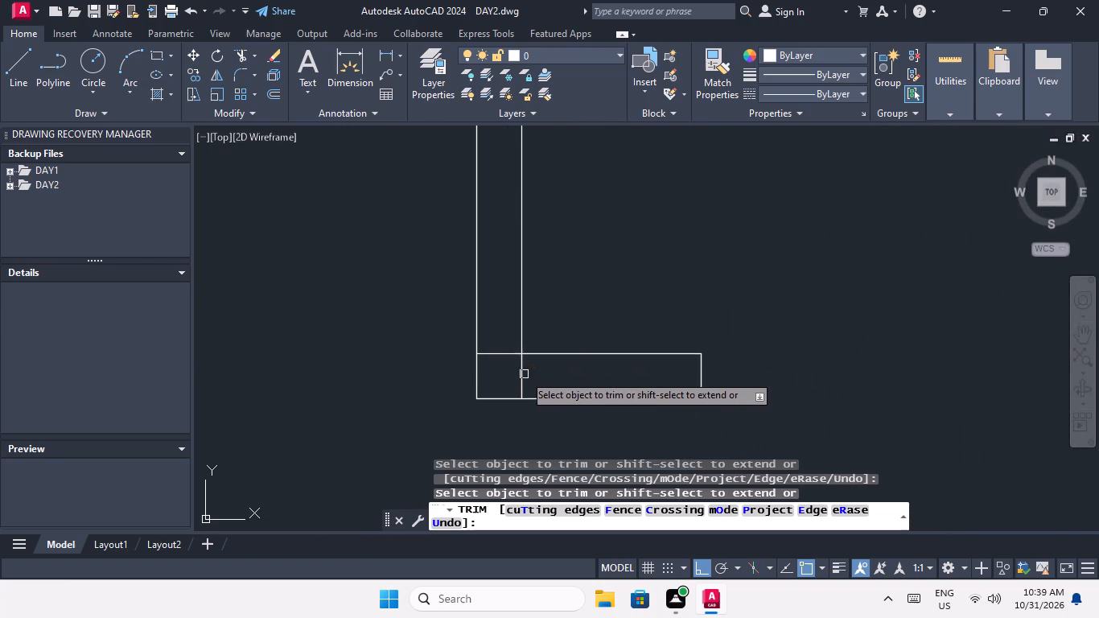
scroll(511, 370, up, 2)
click(535, 381)
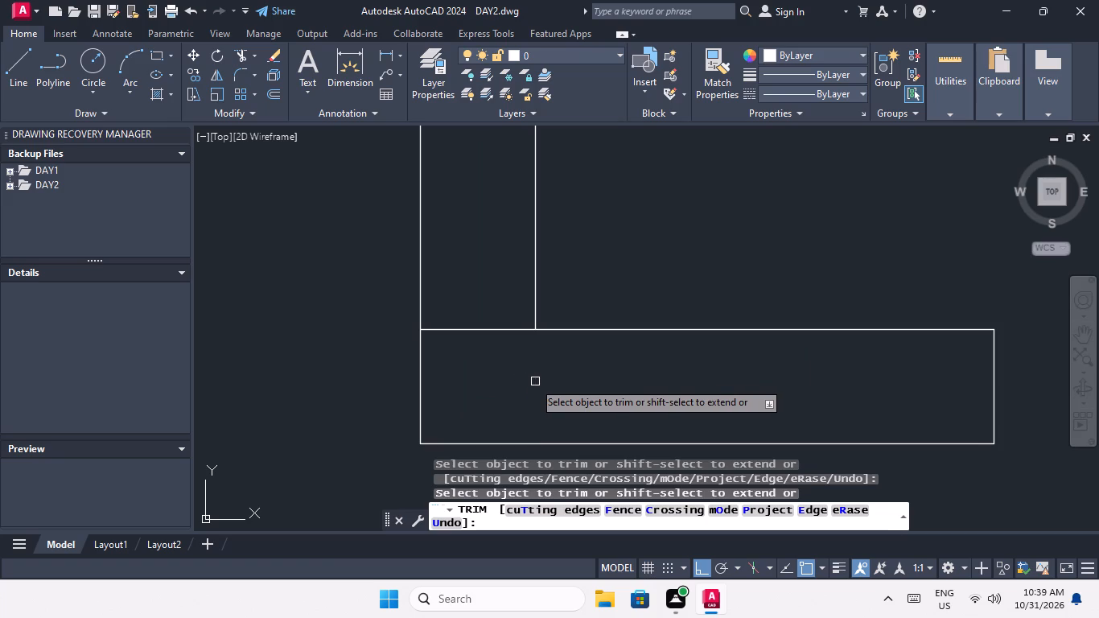
click(480, 332)
scroll(480, 332, down, 3)
middle_drag(587, 396, 582, 396)
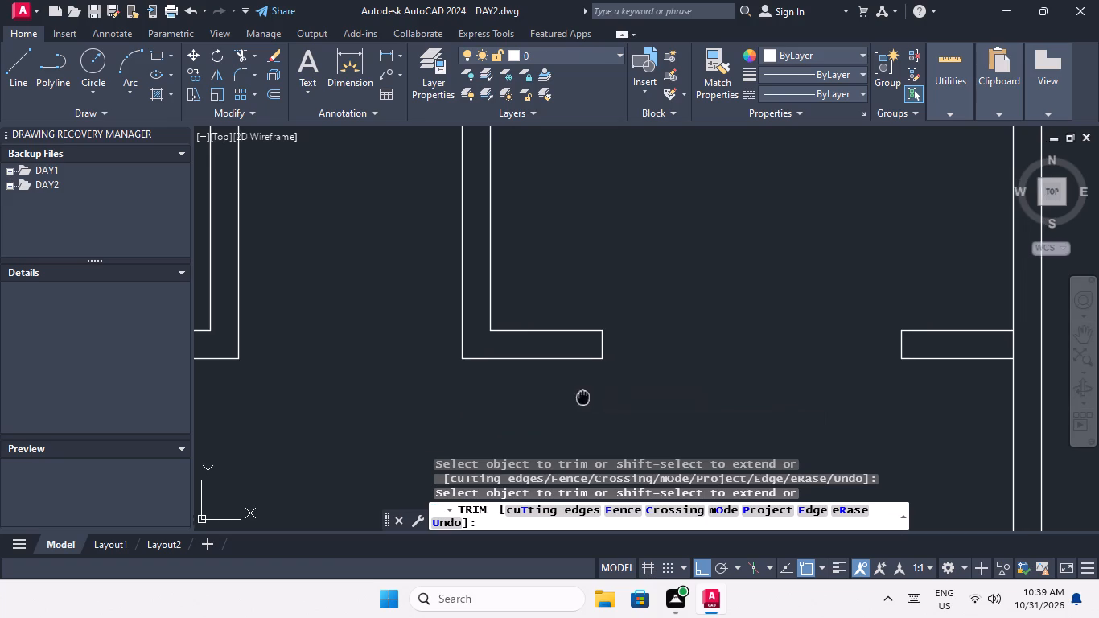
middle_drag(582, 396, 500, 388)
scroll(489, 371, down, 3)
scroll(597, 369, up, 3)
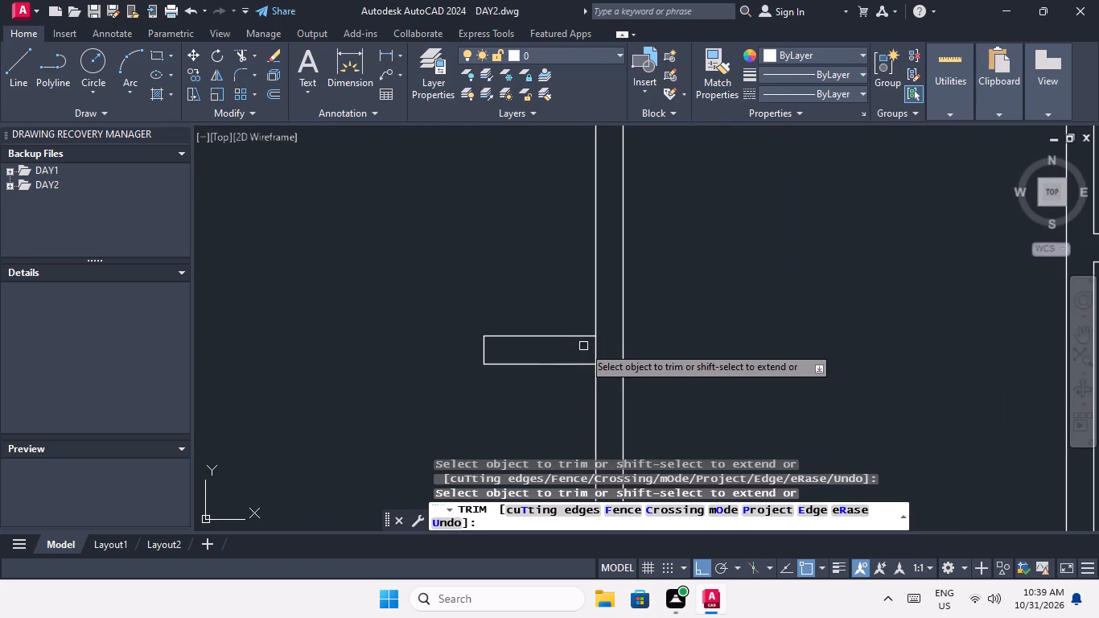
click(596, 350)
Trim the overlapping lines where the left half of the middle cross wall meets the outer wall and the left corridor wall.
scroll(524, 394, down, 3)
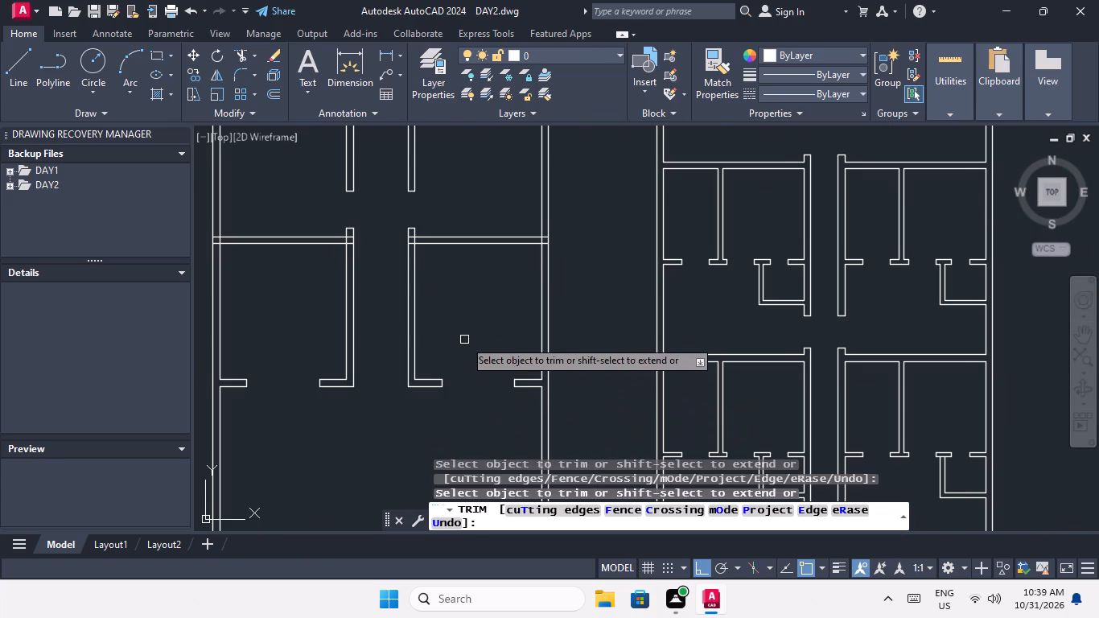
middle_drag(465, 340, 489, 438)
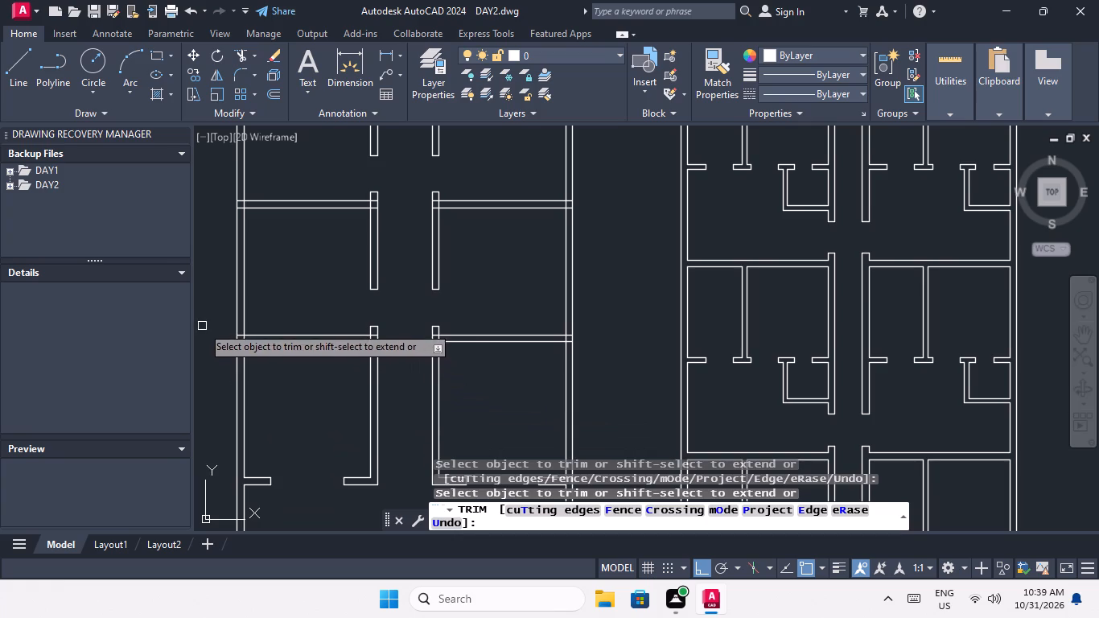
scroll(237, 325, up, 4)
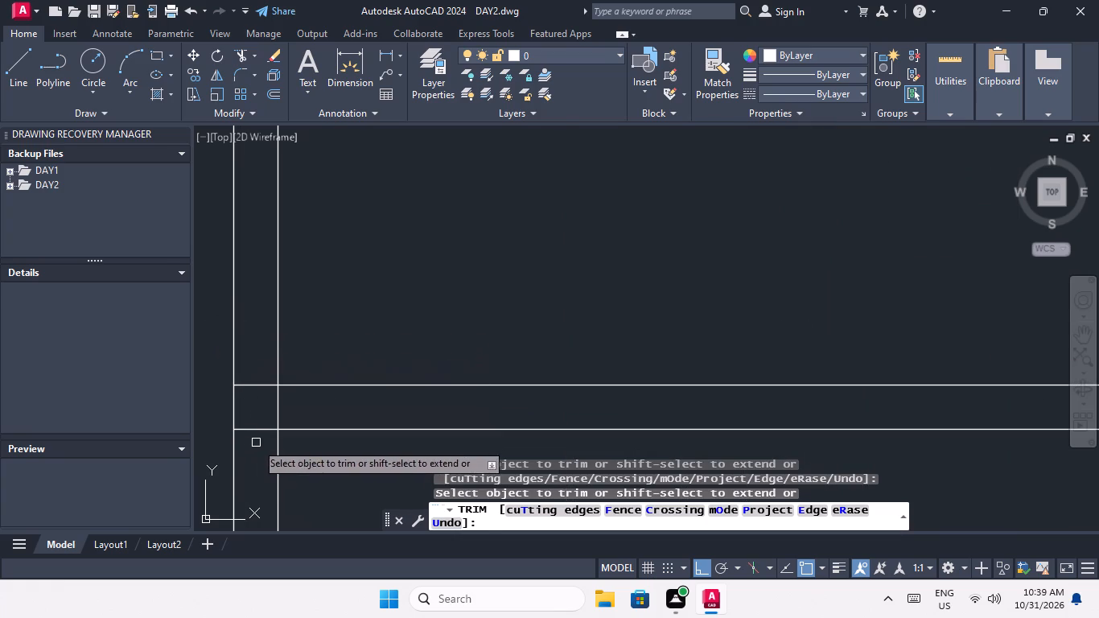
click(257, 443)
click(248, 365)
drag(298, 405, 278, 408)
click(240, 411)
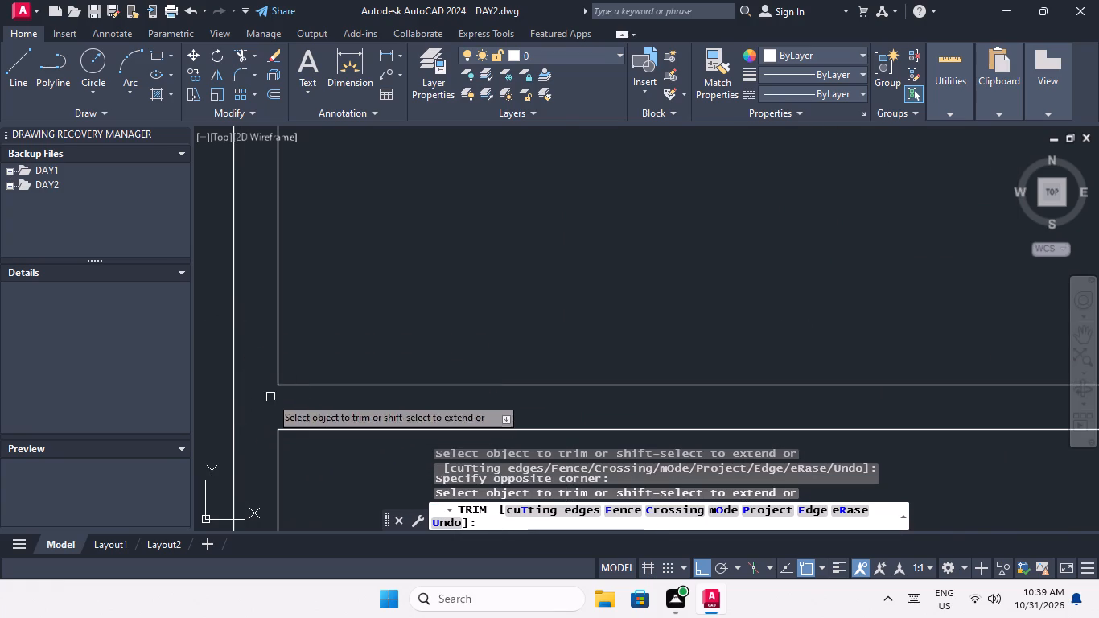
scroll(270, 393, down, 4)
scroll(408, 405, up, 4)
click(368, 383)
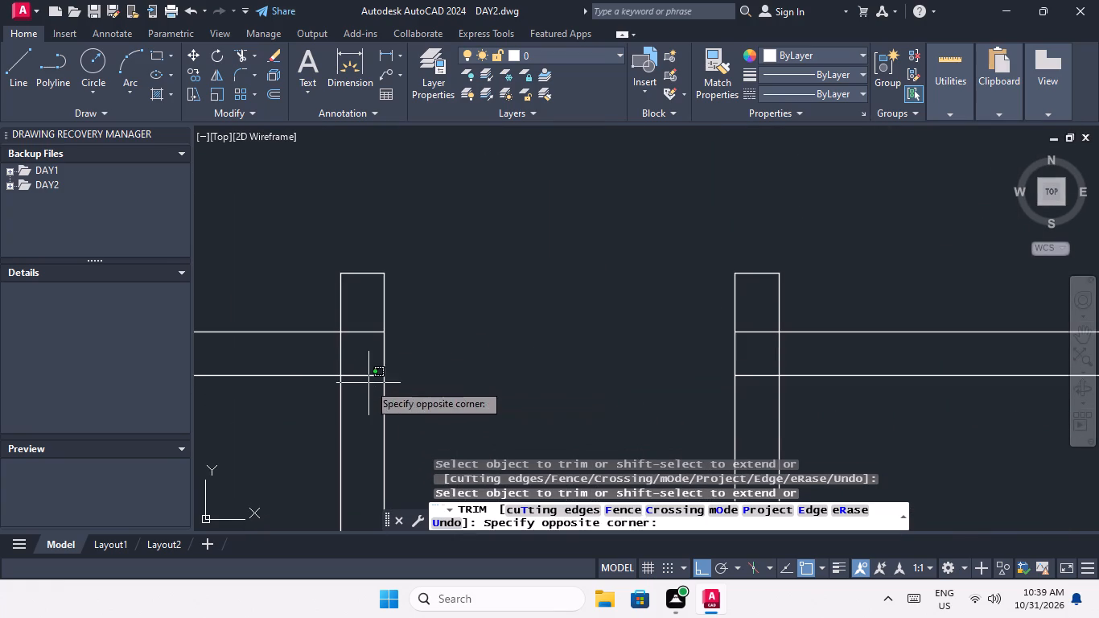
click(358, 322)
scroll(337, 358, up, 2)
drag(356, 340, 325, 357)
click(310, 364)
Trim the overlapping lines where the right half of the middle cross wall meets the right corridor wall and the outer wall.
scroll(313, 348, down, 4)
scroll(489, 353, up, 3)
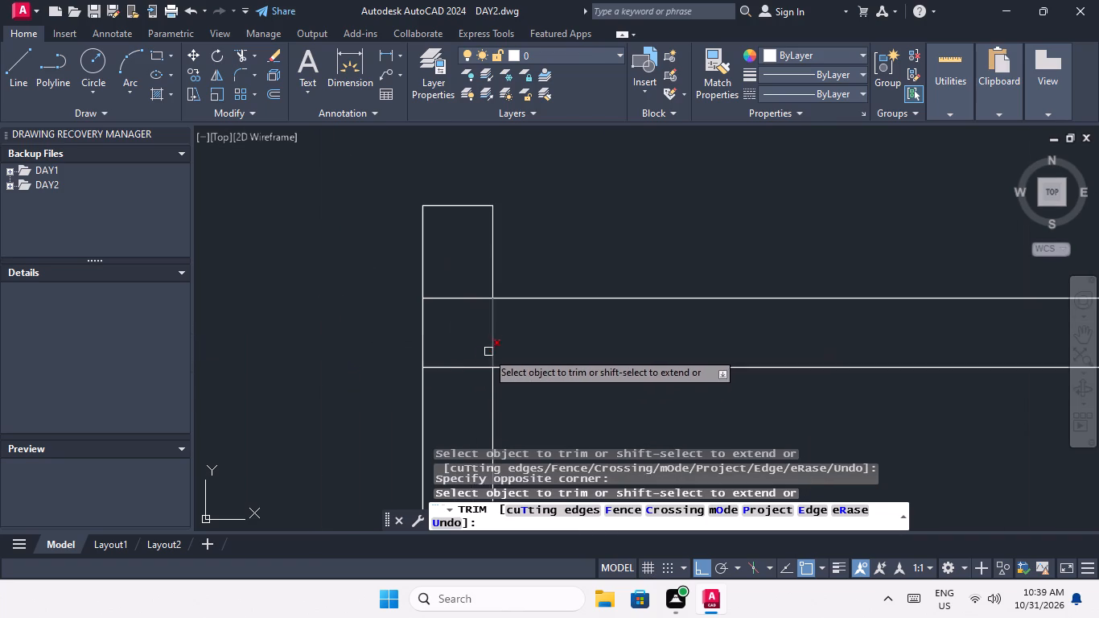
click(468, 378)
click(437, 272)
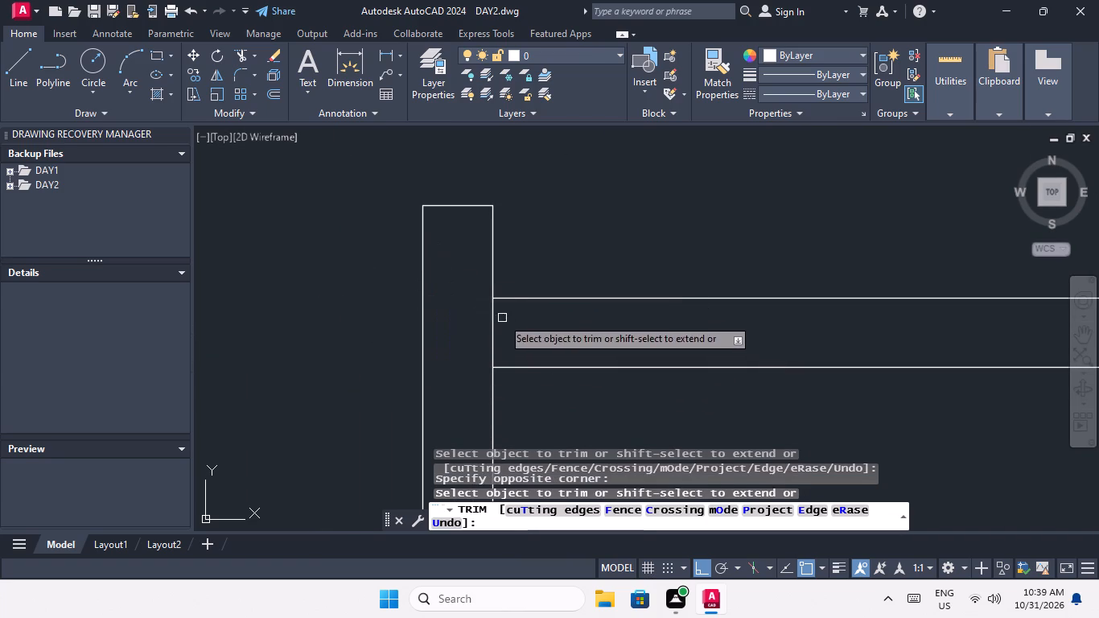
drag(502, 317, 496, 324)
click(465, 340)
scroll(469, 316, down, 4)
scroll(681, 307, up, 4)
middle_drag(633, 311, 619, 280)
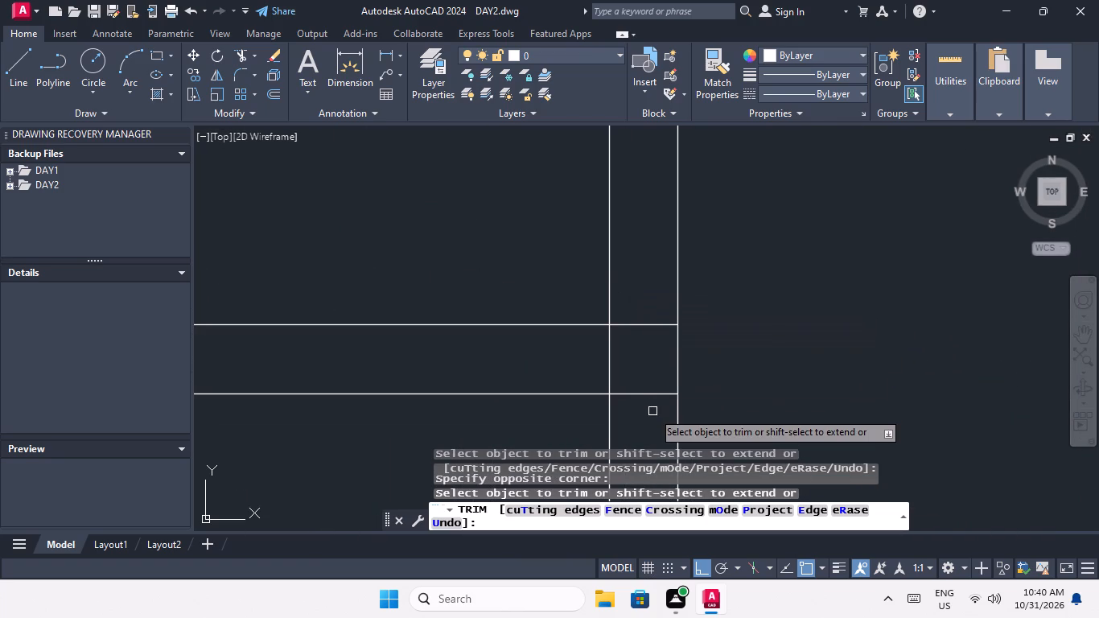
drag(650, 414, 643, 385)
click(637, 301)
drag(635, 339, 614, 376)
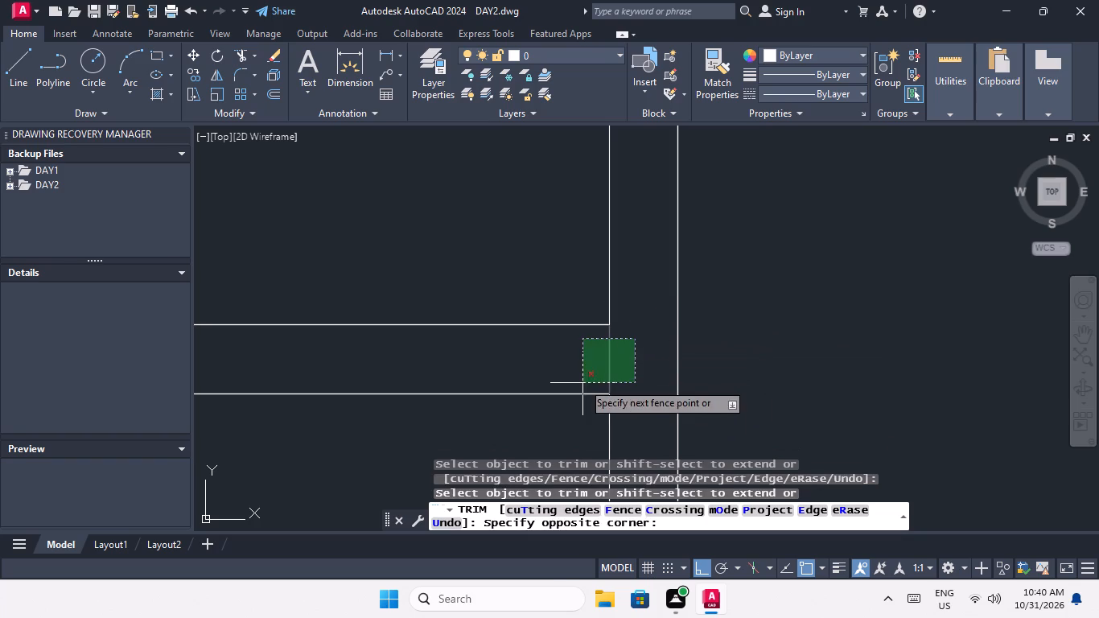
click(582, 382)
Trim the overlapping lines where the left half of the upper cross wall meets the left corridor wall.
scroll(592, 331, down, 4)
scroll(531, 267, down, 2)
middle_drag(531, 267, 547, 359)
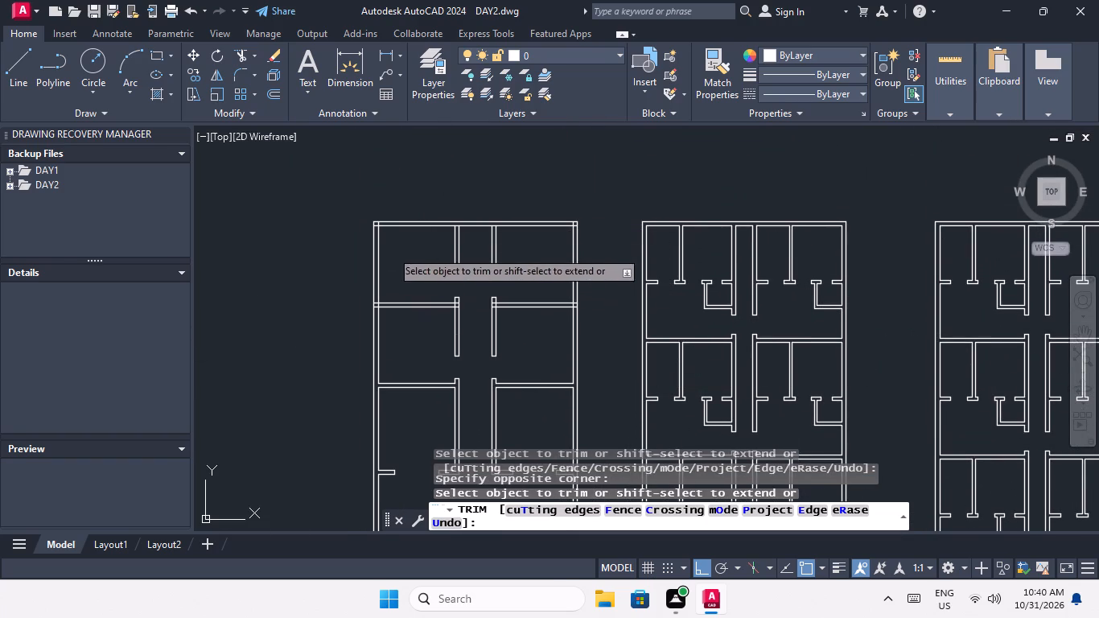
scroll(460, 300, up, 5)
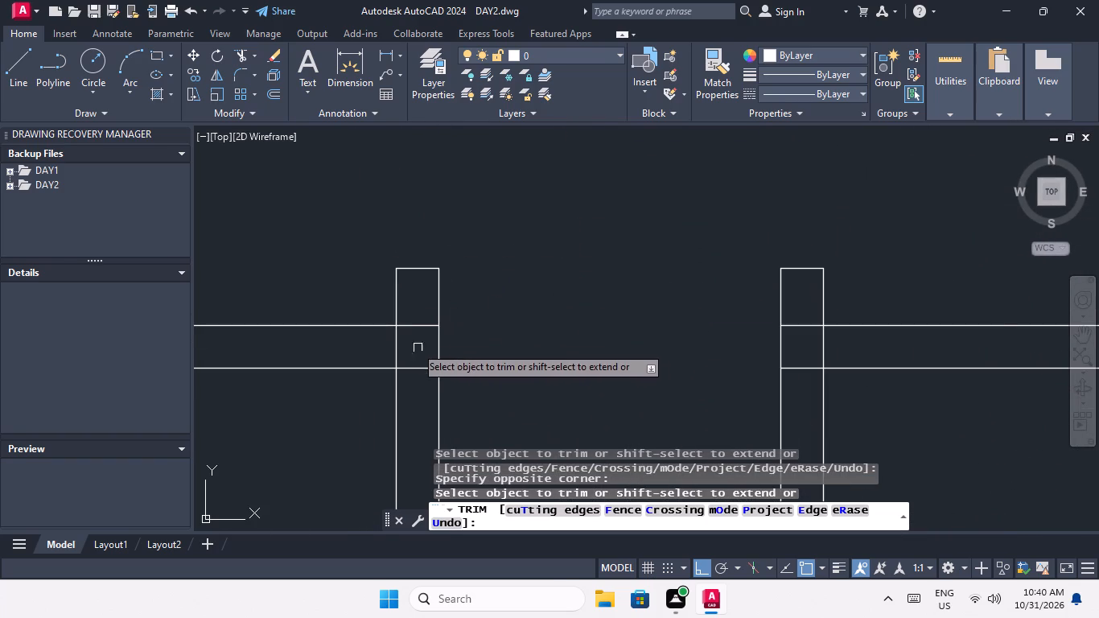
scroll(409, 336, up, 1)
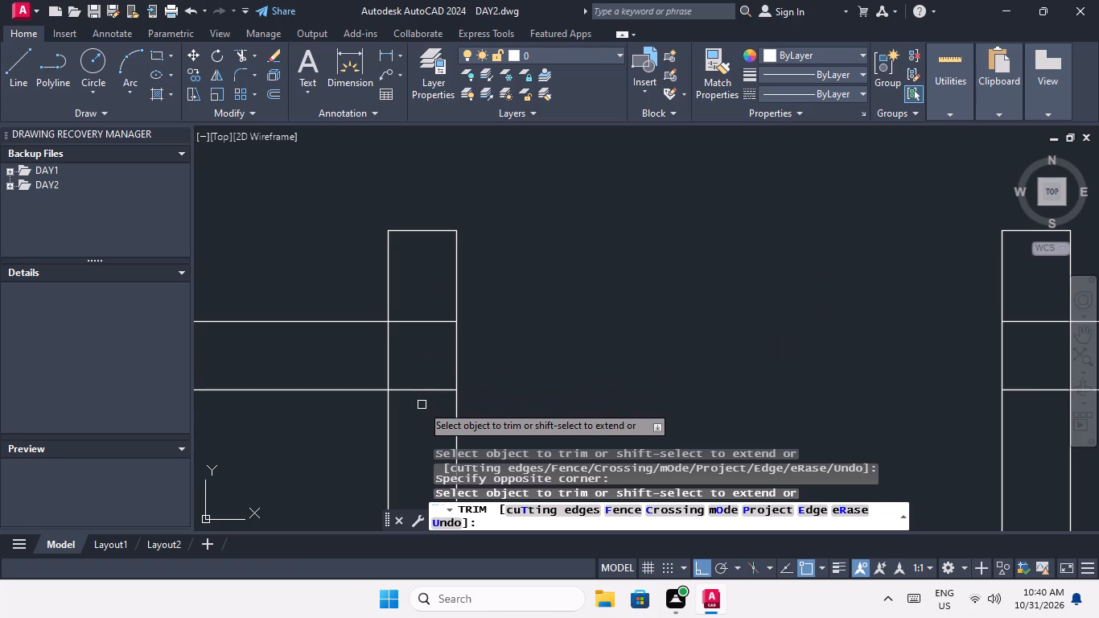
click(422, 409)
click(422, 306)
drag(406, 344, 405, 345)
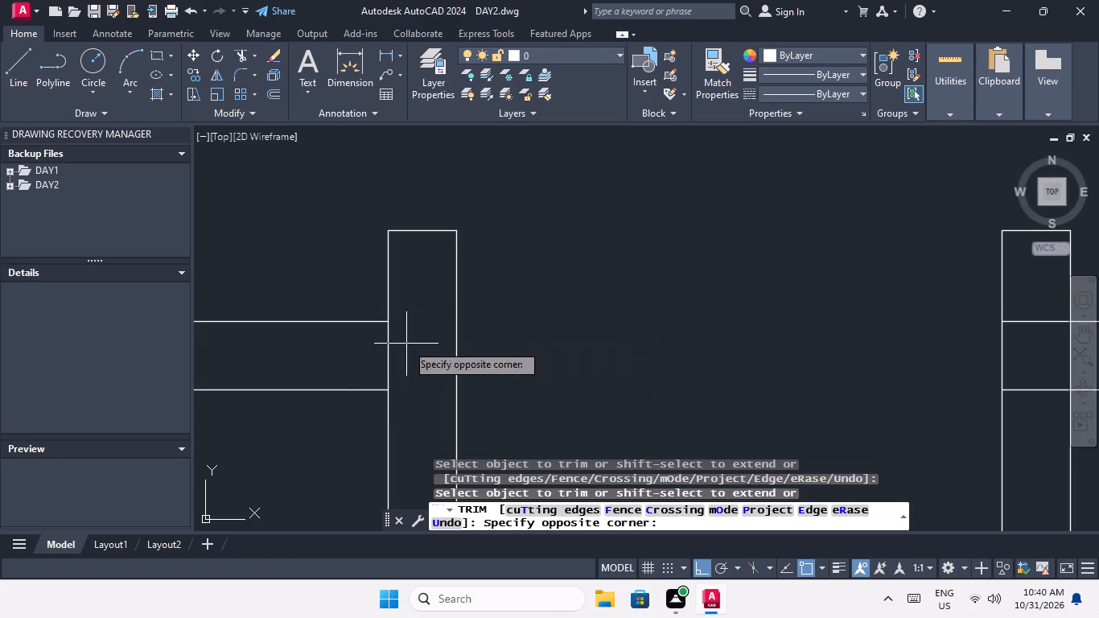
drag(405, 345, 392, 356)
click(359, 365)
Trim the overlapping lines where the left half of the upper cross wall meets the left outer wall.
scroll(371, 350, down, 4)
middle_drag(356, 380, 533, 380)
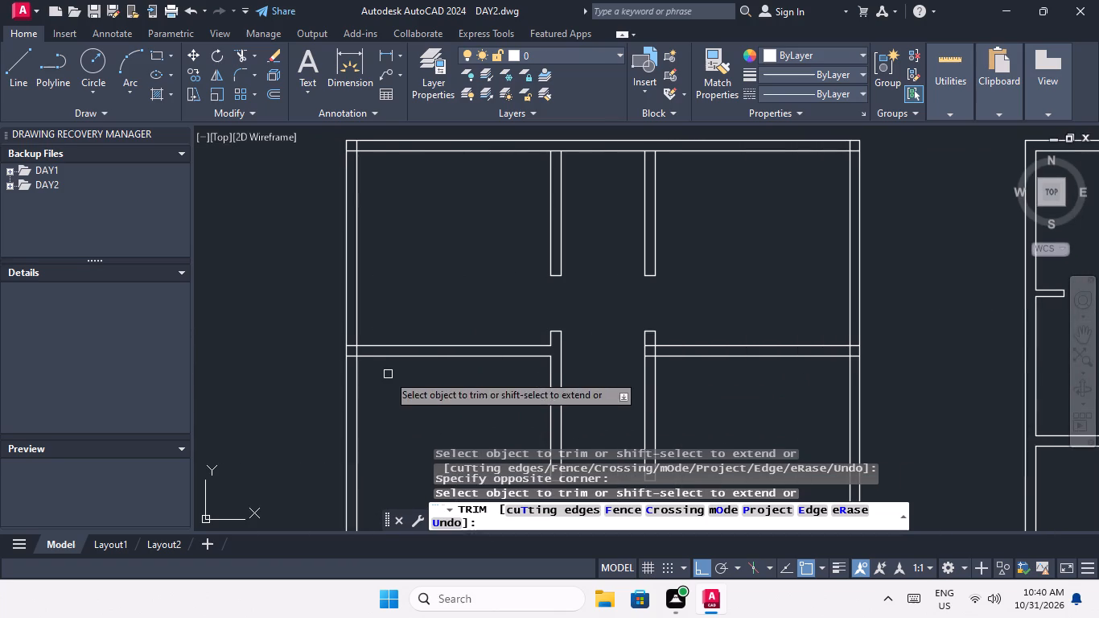
scroll(344, 357, up, 3)
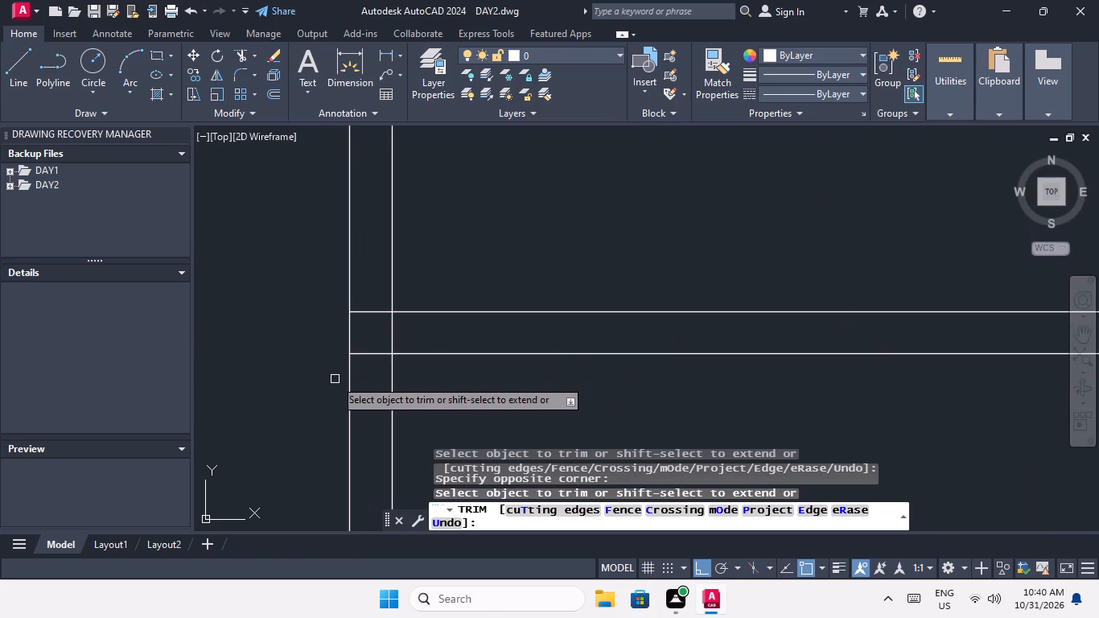
scroll(371, 339, up, 2)
click(392, 401)
click(367, 249)
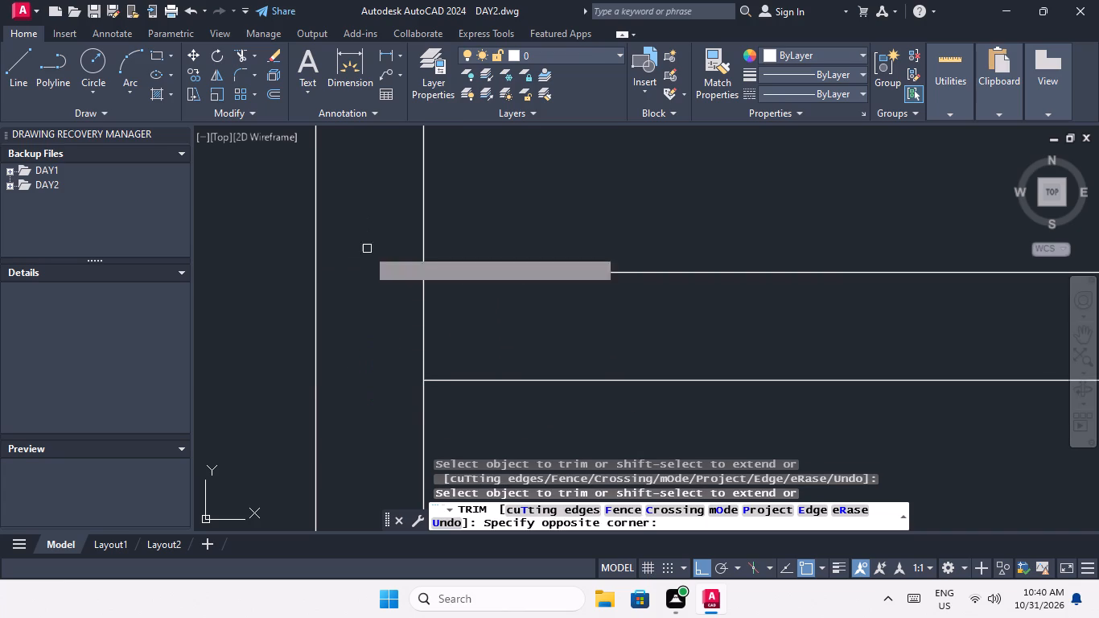
drag(441, 298, 401, 317)
click(385, 321)
Trim the overlapping lines where the right half of the upper cross wall meets the right corridor wall.
scroll(382, 296, down, 3)
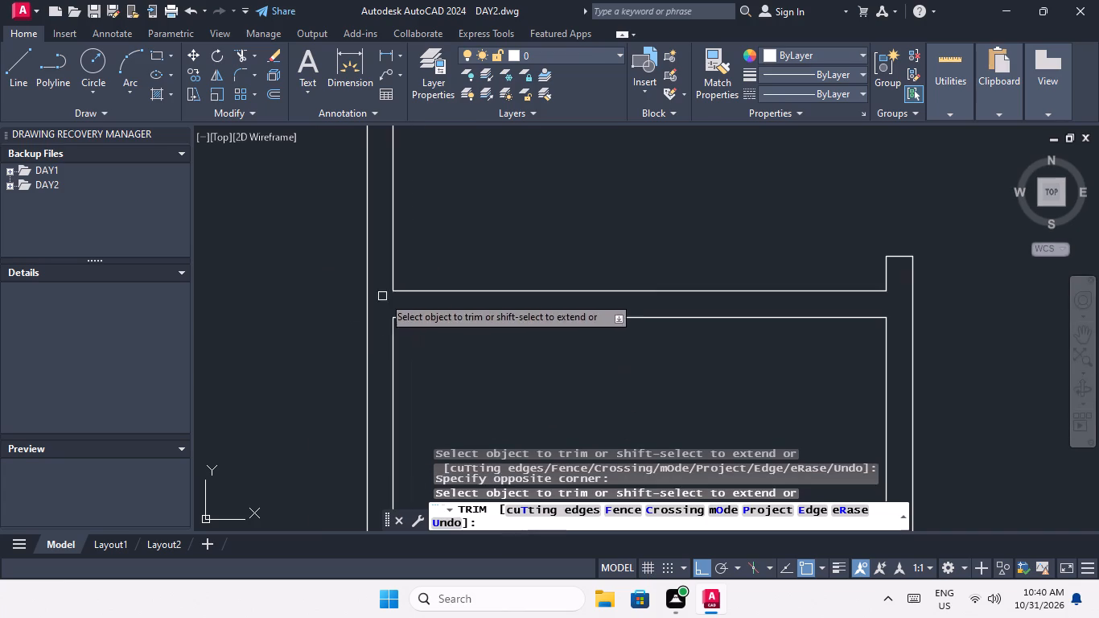
scroll(463, 319, down, 1)
middle_drag(479, 325, 368, 303)
scroll(394, 283, down, 2)
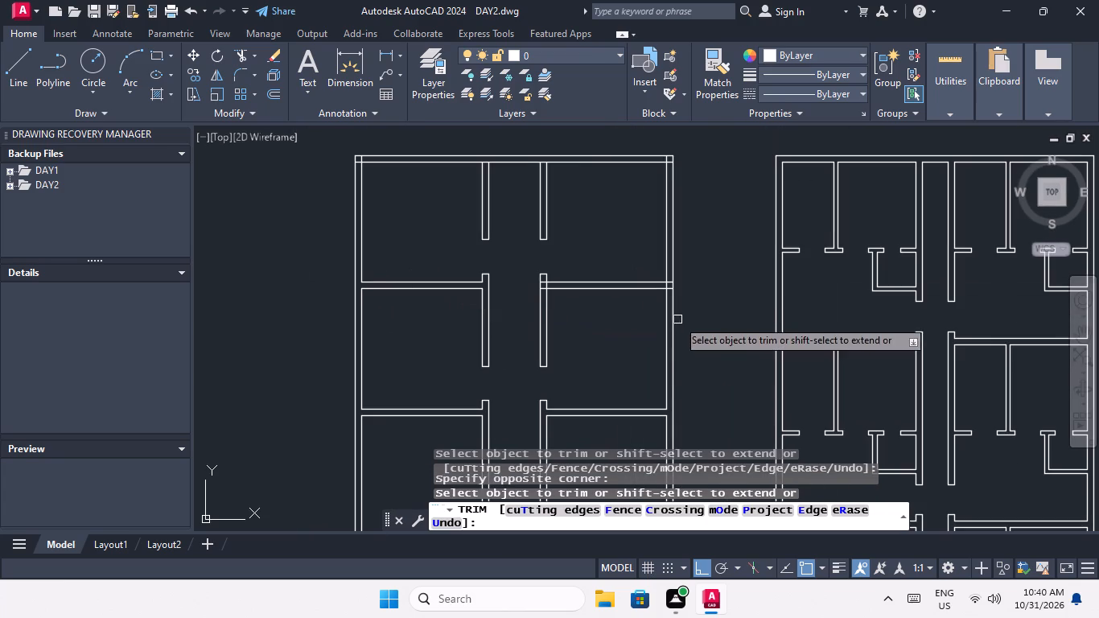
scroll(544, 282, up, 2)
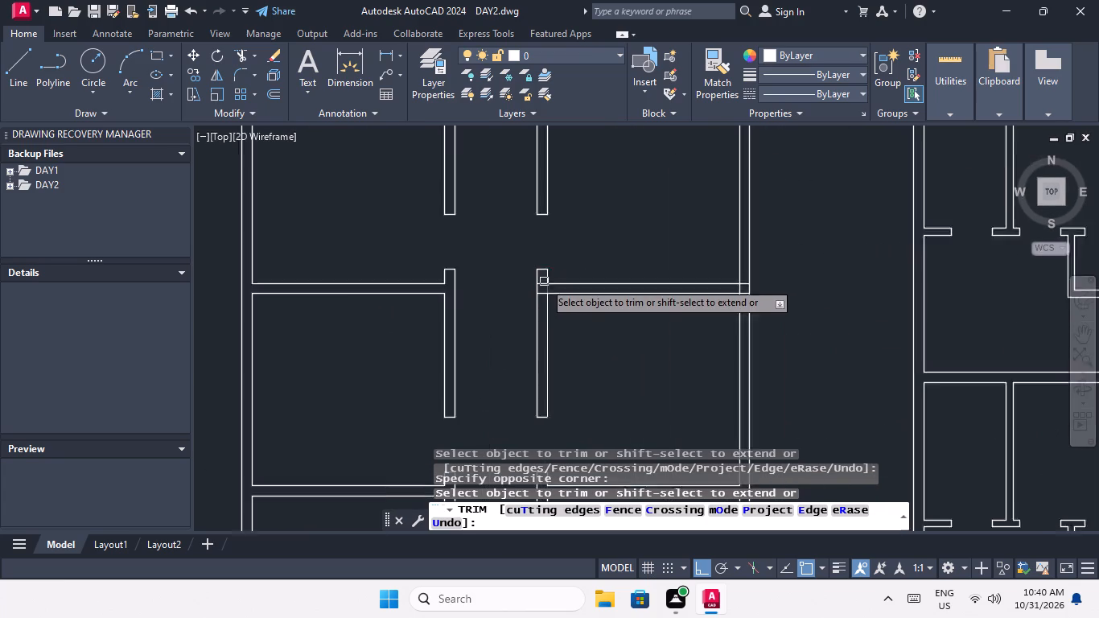
scroll(544, 282, up, 3)
drag(537, 380, 531, 369)
click(520, 272)
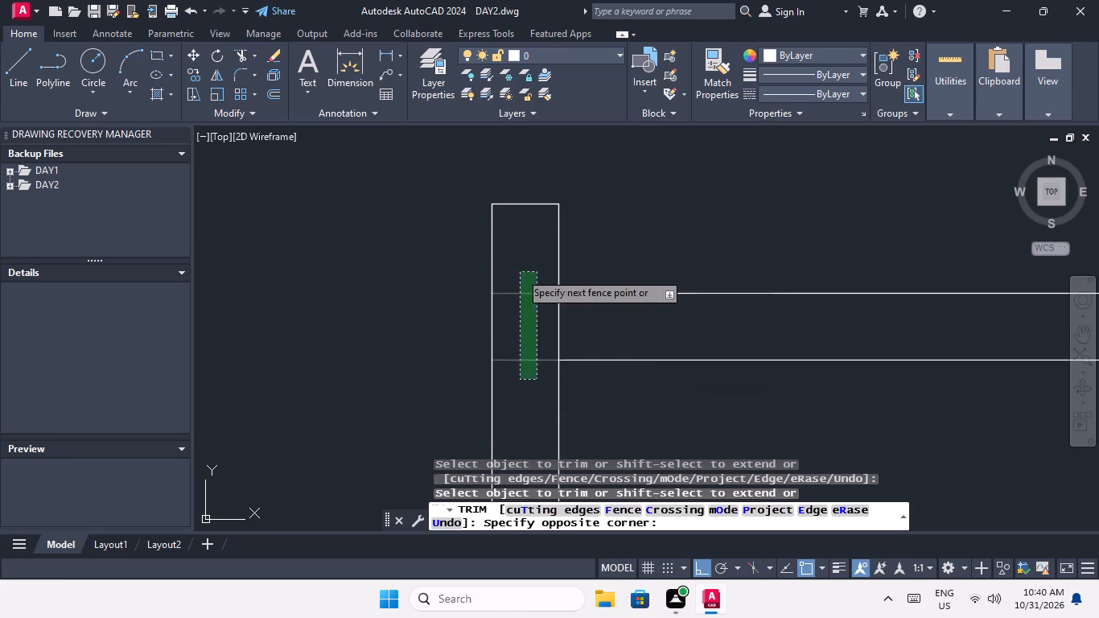
click(569, 314)
click(544, 323)
Trim the overlapping lines where the right half of the upper cross wall meets the right outer wall.
scroll(533, 292, down, 3)
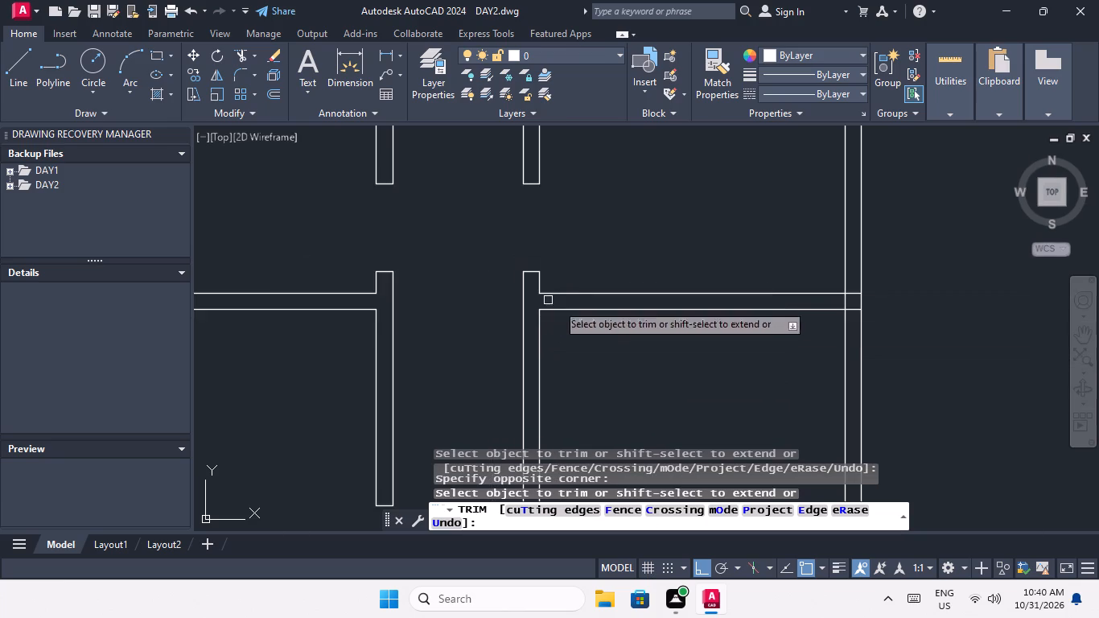
middle_drag(629, 332, 306, 276)
scroll(529, 245, up, 2)
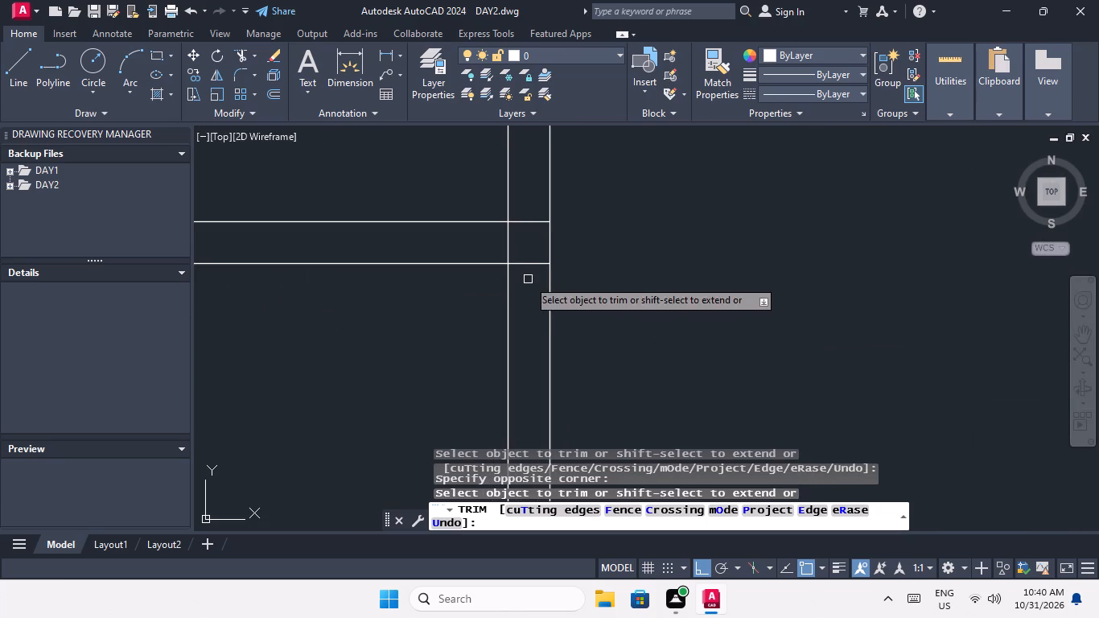
click(533, 275)
drag(529, 215, 527, 222)
drag(517, 245, 507, 245)
click(475, 245)
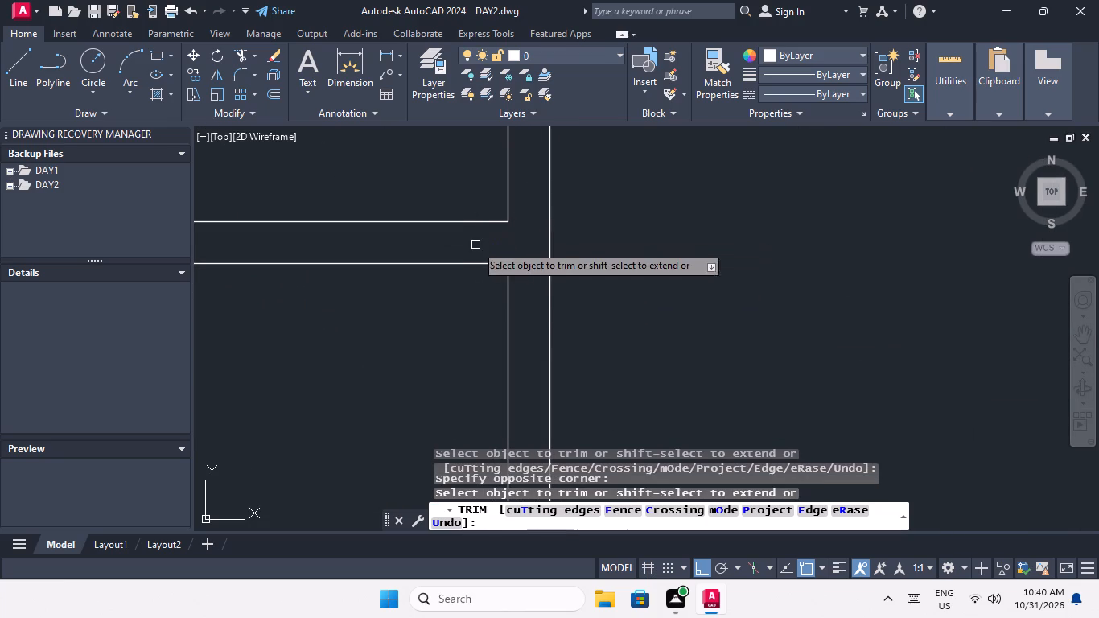
Trim the inner wall lines that cross inside the block's top-left outer wall corner.
scroll(484, 240, down, 3)
middle_drag(464, 288, 508, 311)
scroll(505, 285, down, 3)
middle_drag(504, 290, 508, 359)
scroll(404, 302, up, 2)
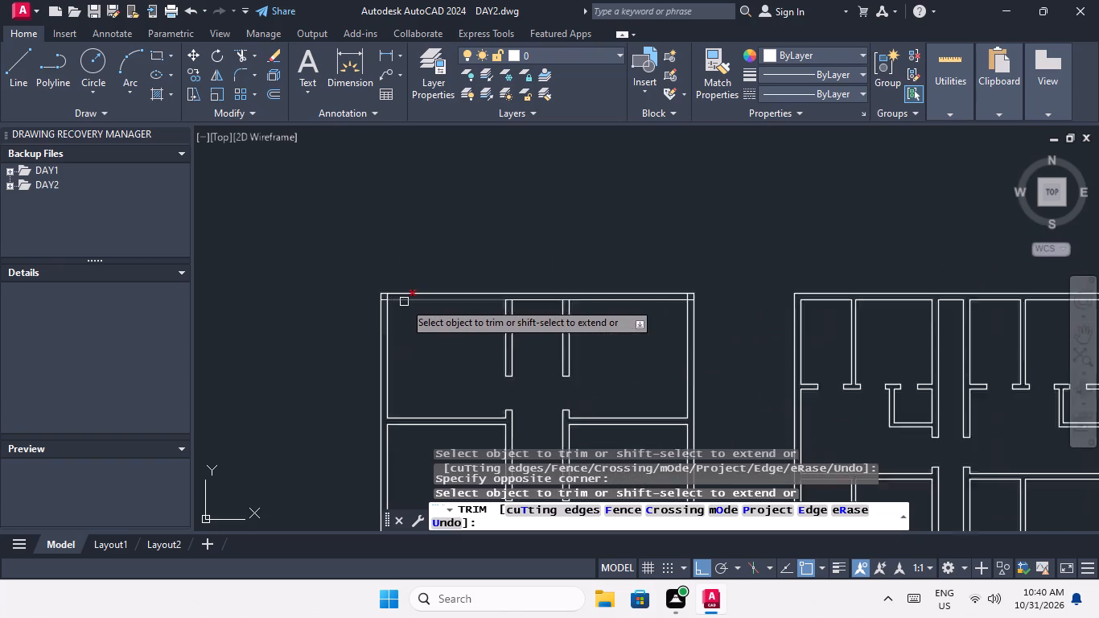
scroll(404, 301, up, 5)
middle_drag(340, 282, 447, 286)
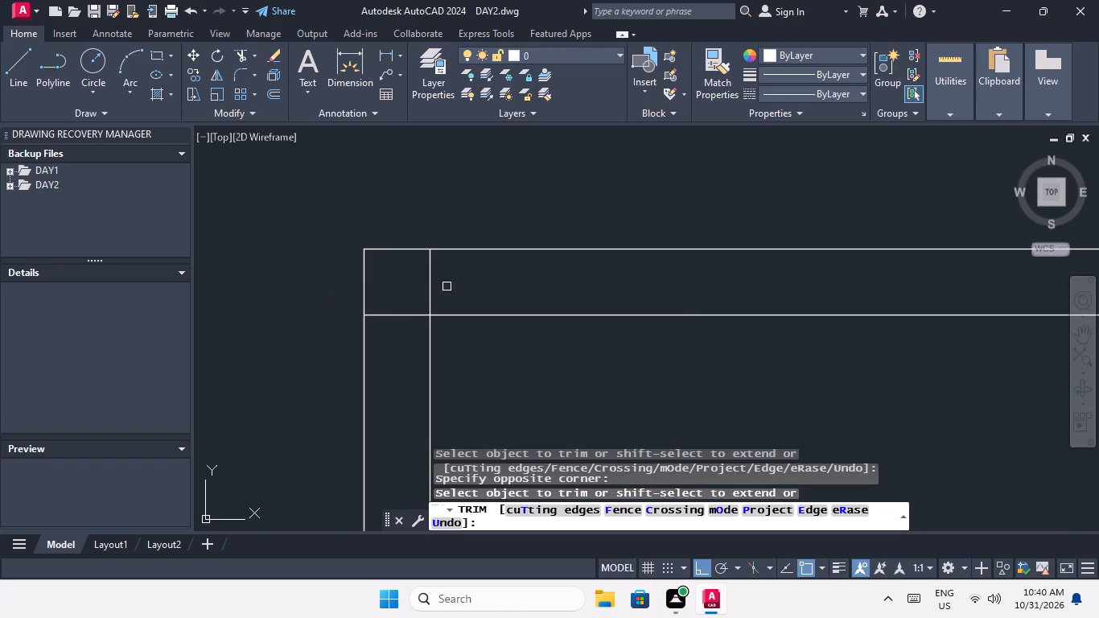
drag(454, 270, 430, 278)
click(398, 282)
drag(398, 333, 394, 320)
click(387, 276)
Trim the top outer wall's inner line across the thickness of both corridor walls.
scroll(387, 273, down, 4)
middle_drag(475, 306, 319, 307)
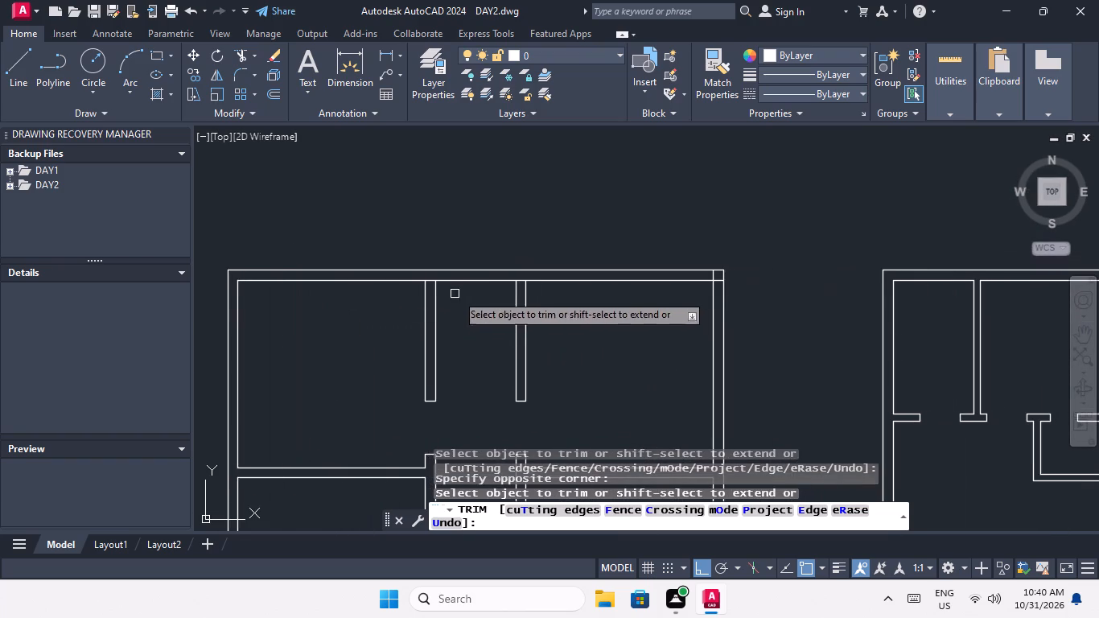
scroll(424, 273, up, 3)
click(444, 304)
scroll(446, 294, down, 3)
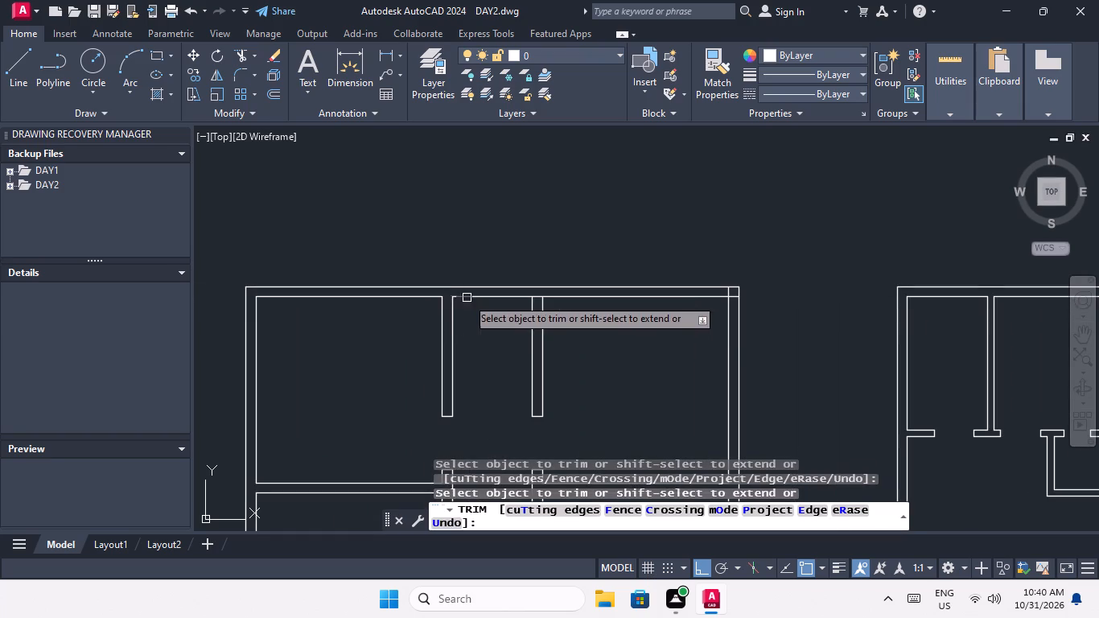
scroll(535, 296, up, 3)
click(540, 300)
scroll(537, 276, down, 5)
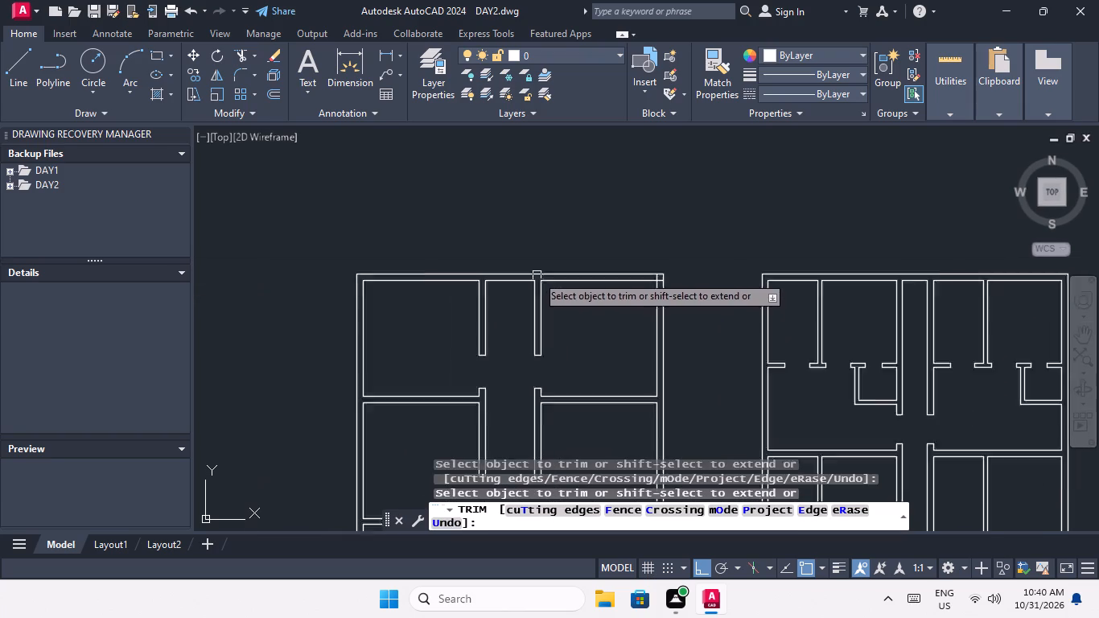
Trim the inner wall lines that cross inside the block's top-right outer wall corner.
middle_drag(593, 310, 518, 347)
scroll(541, 314, up, 3)
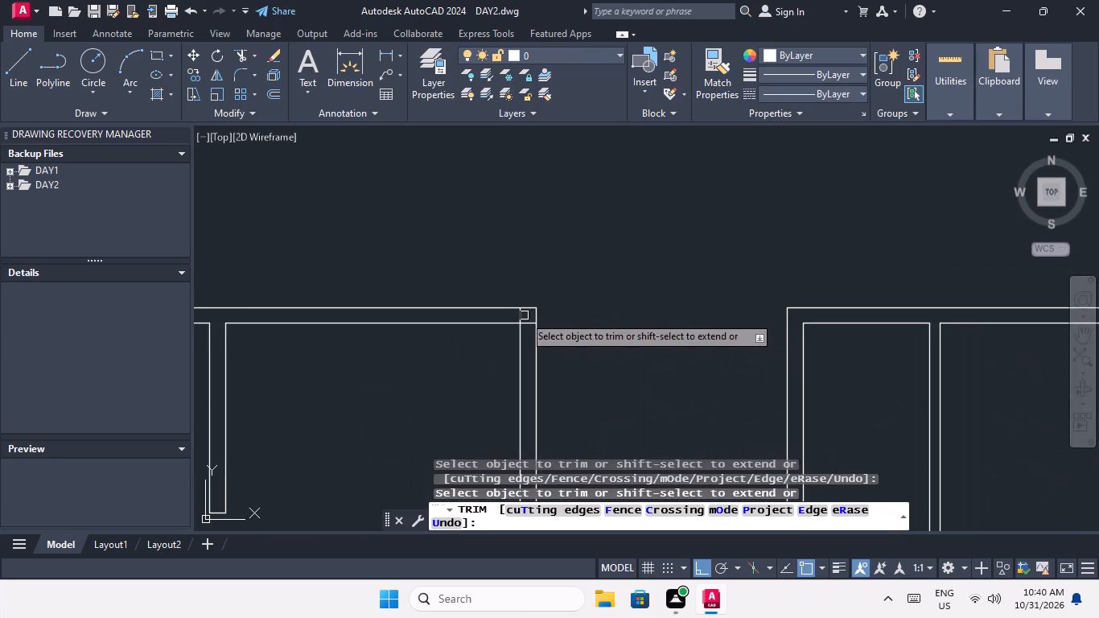
scroll(524, 315, up, 3)
click(502, 315)
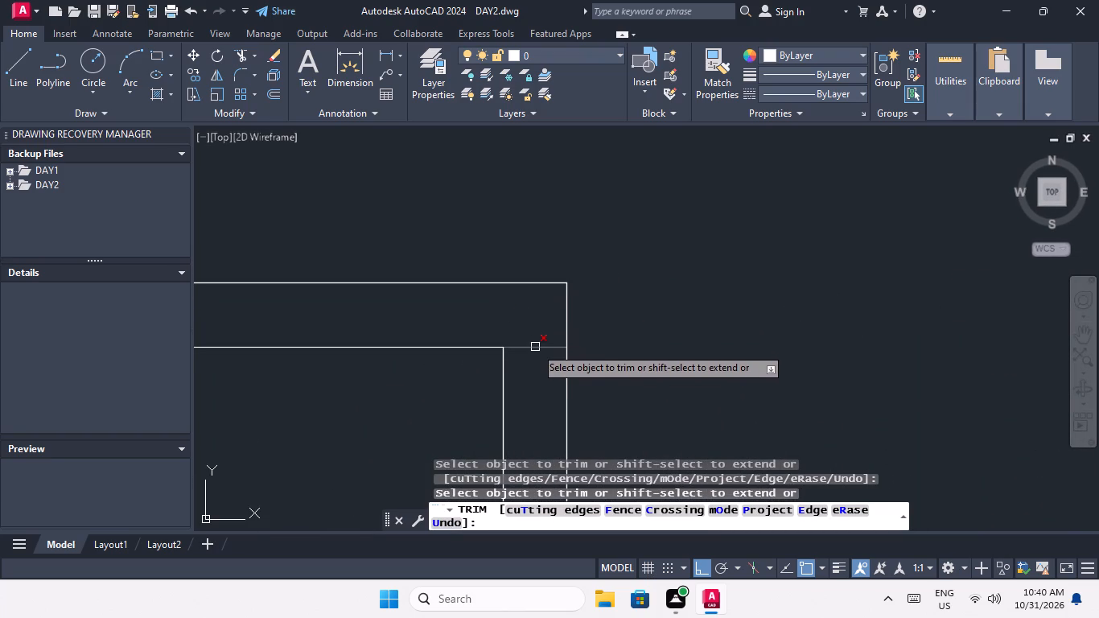
click(535, 347)
scroll(523, 298, down, 6)
middle_drag(572, 293, 570, 286)
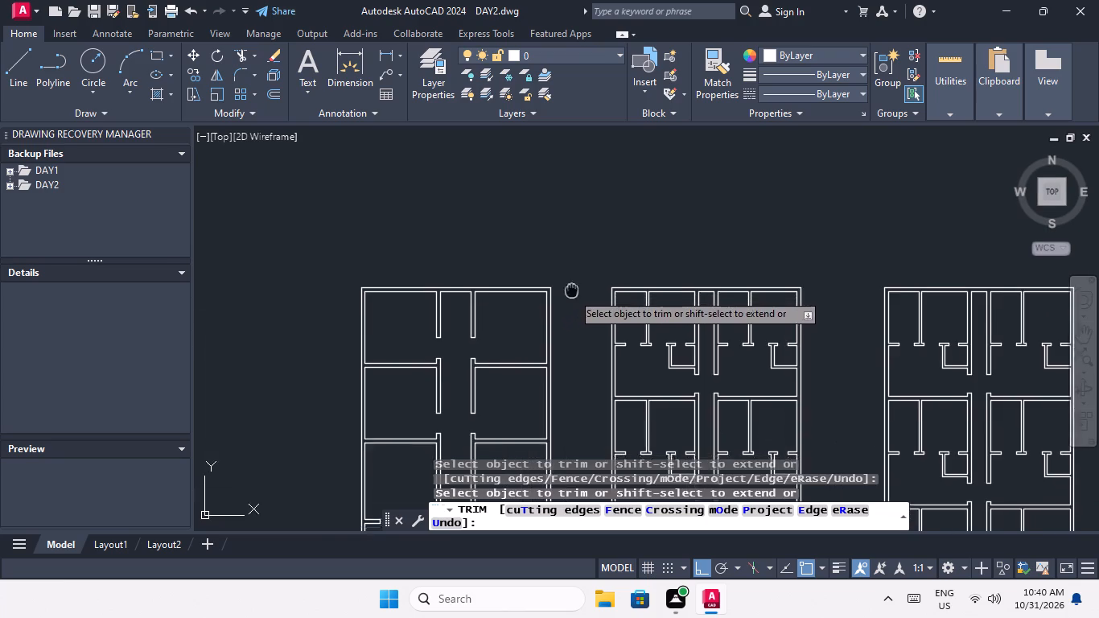
middle_drag(570, 286, 541, 209)
key(Escape)
key(Escape)
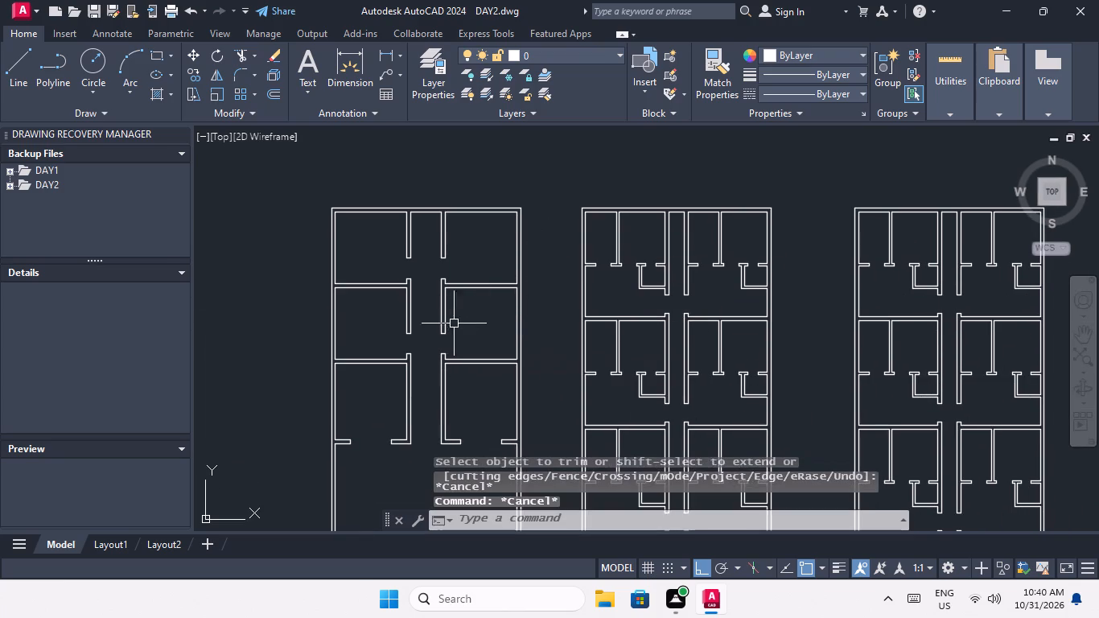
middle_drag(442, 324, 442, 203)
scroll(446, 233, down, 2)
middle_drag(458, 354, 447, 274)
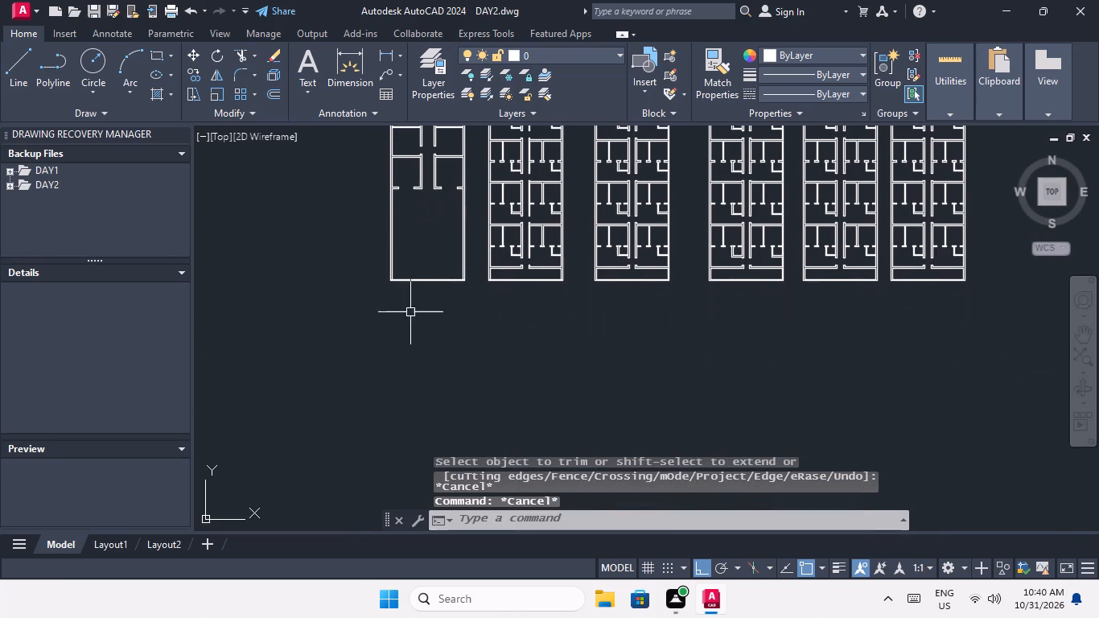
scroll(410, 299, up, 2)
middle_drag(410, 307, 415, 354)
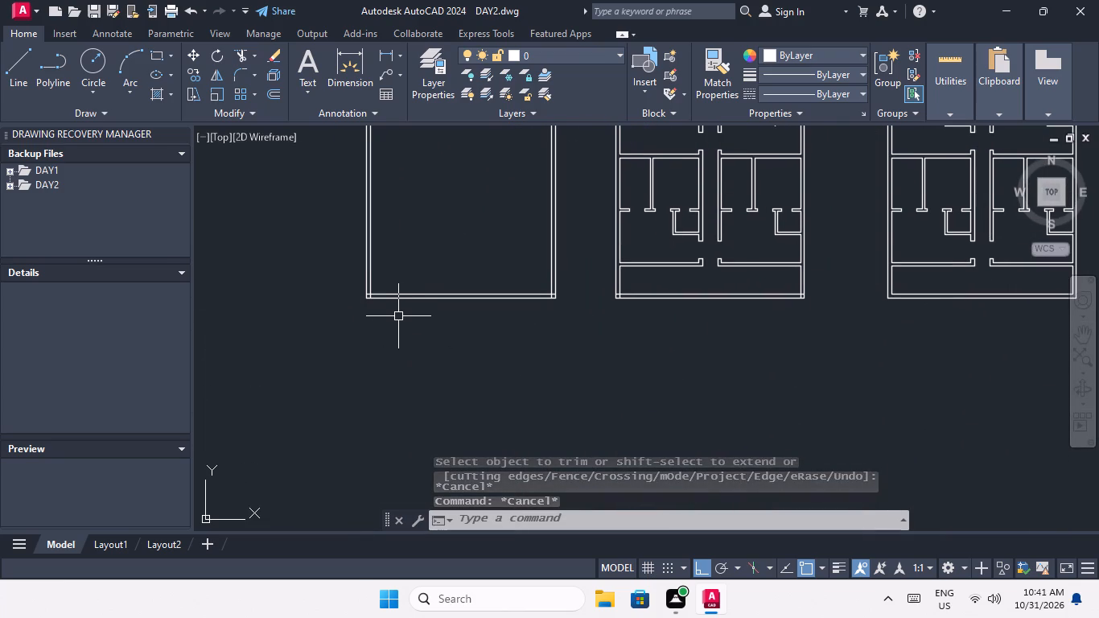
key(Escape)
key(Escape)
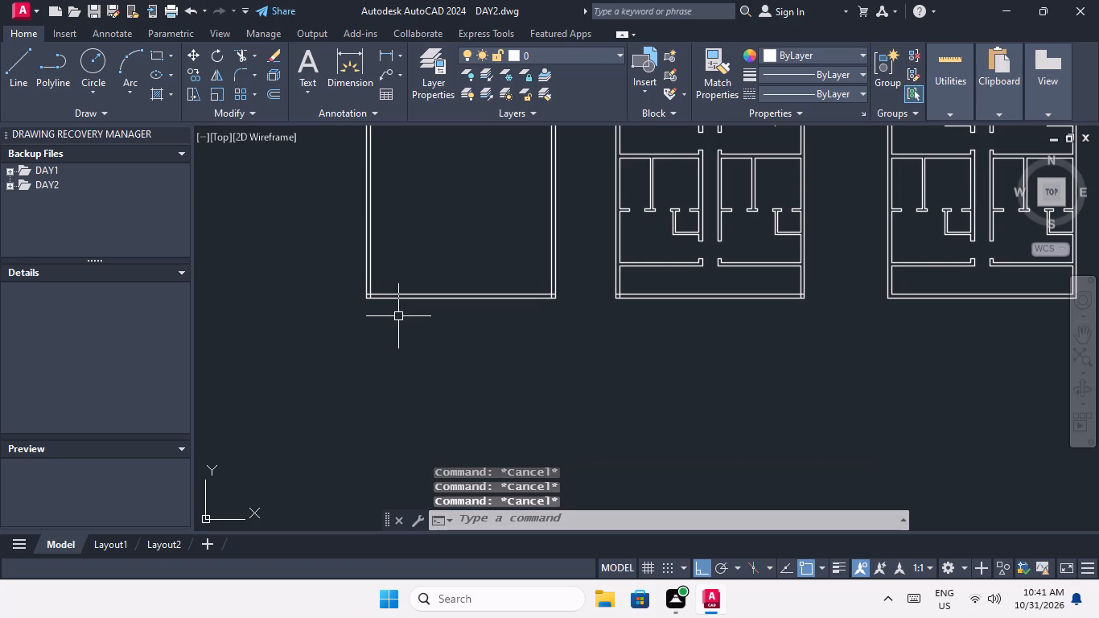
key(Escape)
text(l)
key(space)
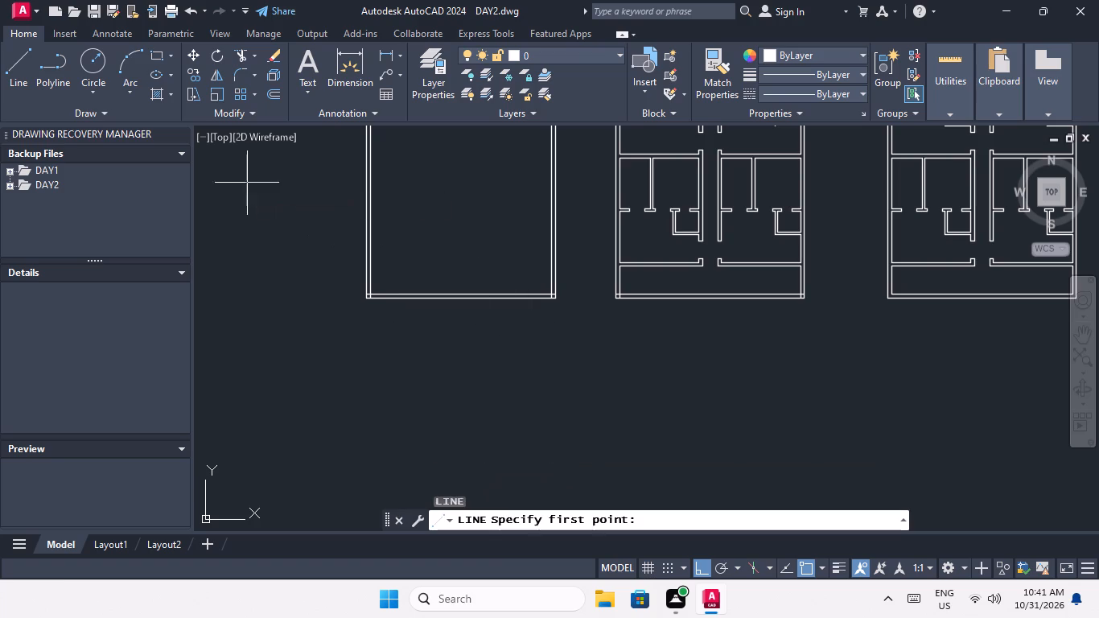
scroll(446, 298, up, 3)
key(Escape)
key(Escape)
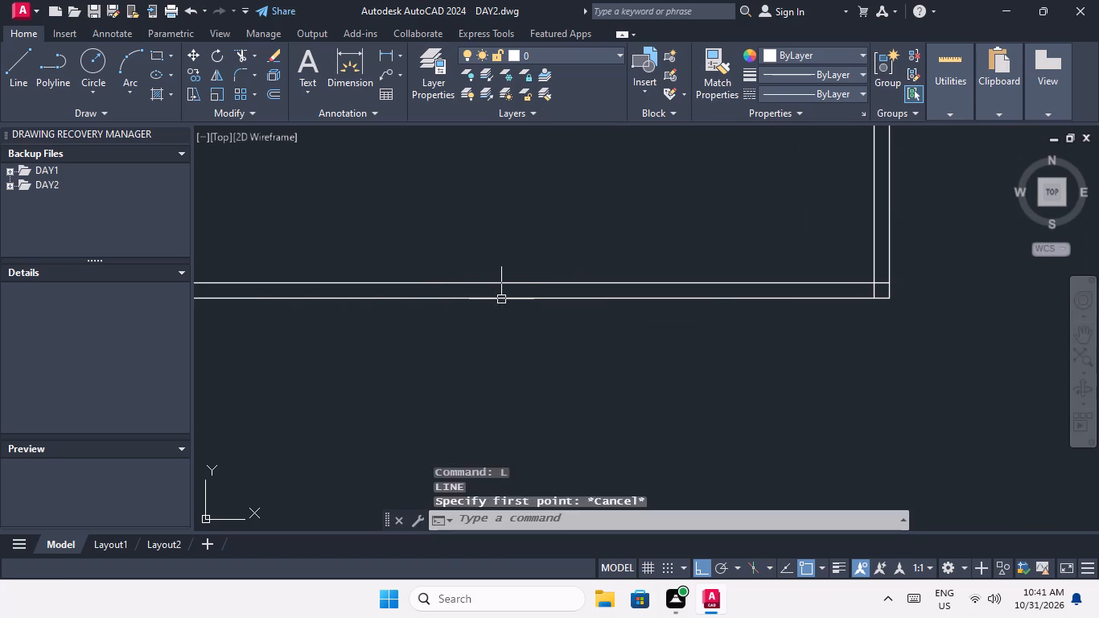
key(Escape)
Trim the inner wall lines that cross inside the block's bottom-right outer wall corner.
text(tr)
key(space)
key(space)
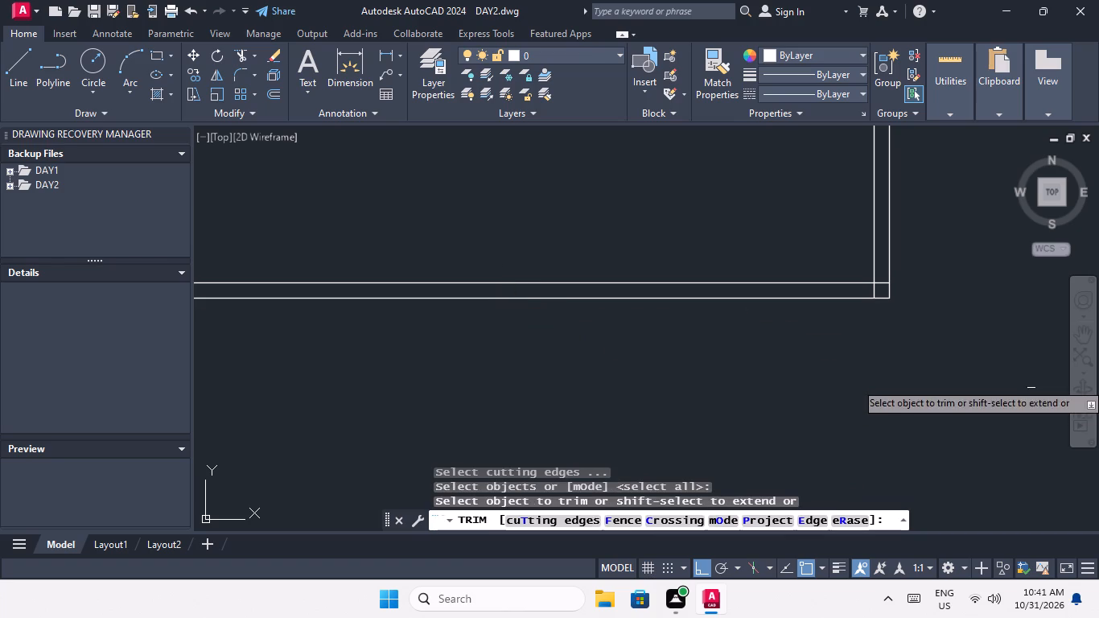
scroll(914, 286, up, 2)
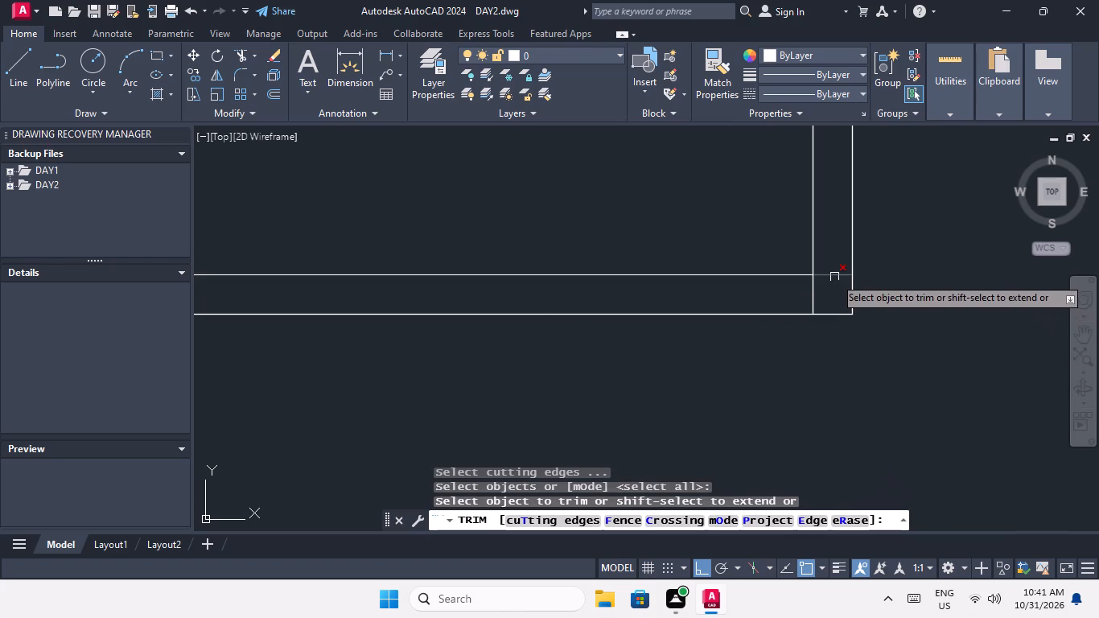
click(834, 276)
click(812, 297)
scroll(813, 293, down, 3)
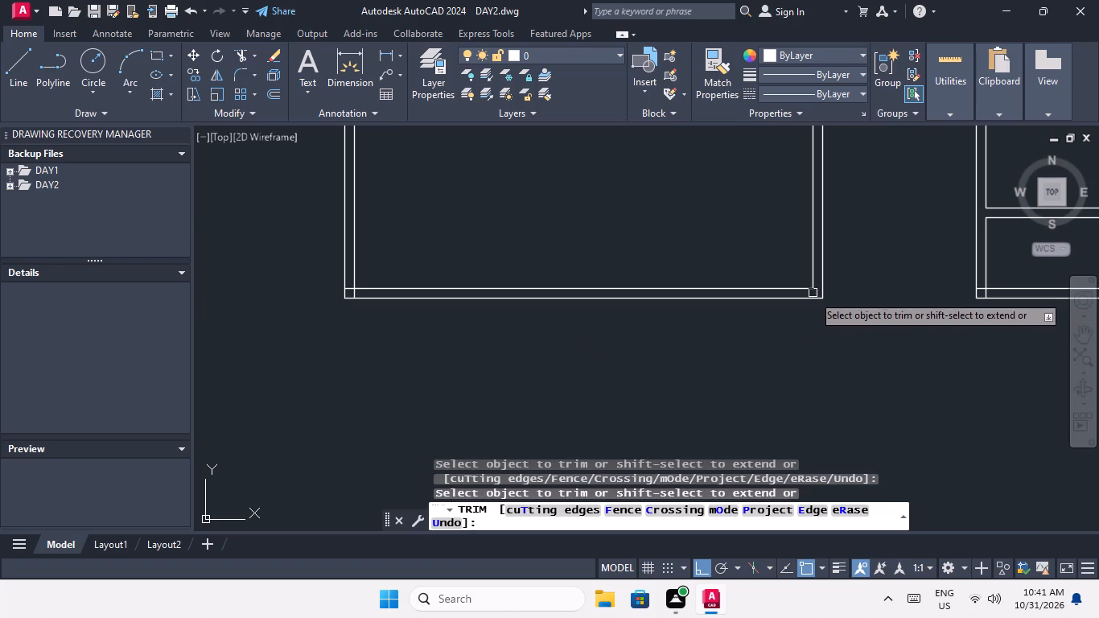
Trim the inner wall lines that cross inside the block's bottom-left outer wall corner.
middle_drag(708, 360, 808, 341)
scroll(450, 276, up, 2)
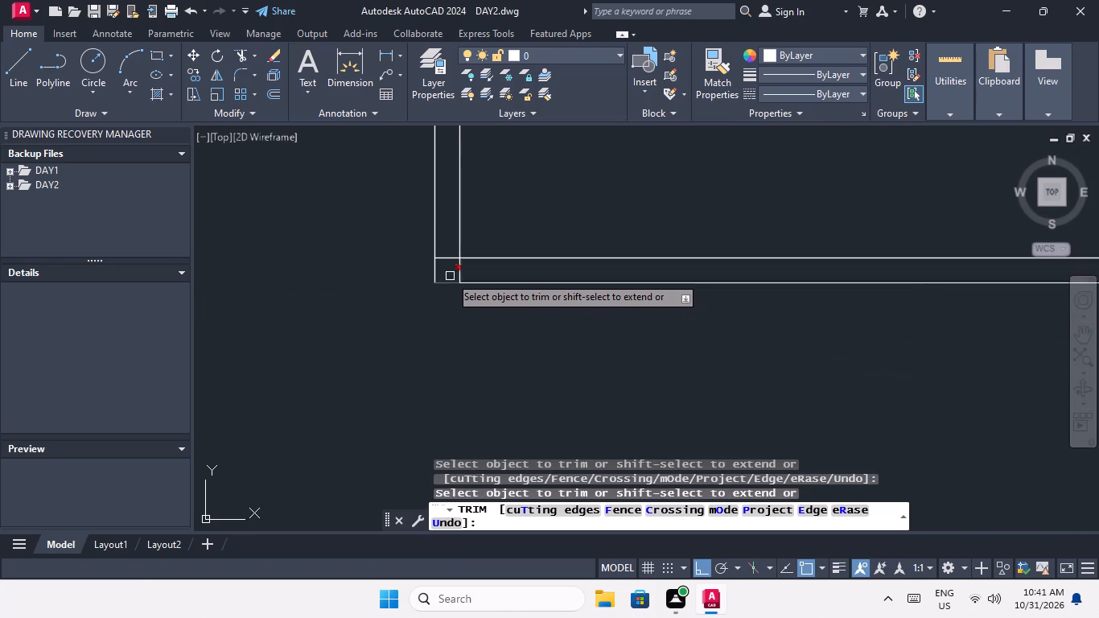
click(460, 269)
click(449, 259)
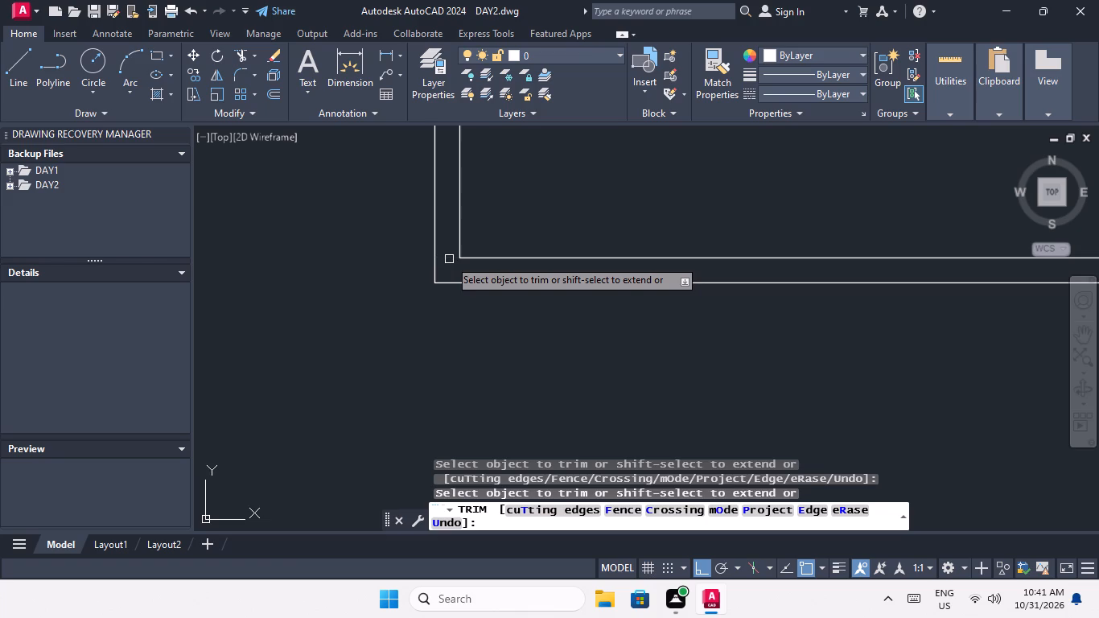
scroll(449, 259, down, 3)
key(Escape)
key(Escape)
key(Escape)
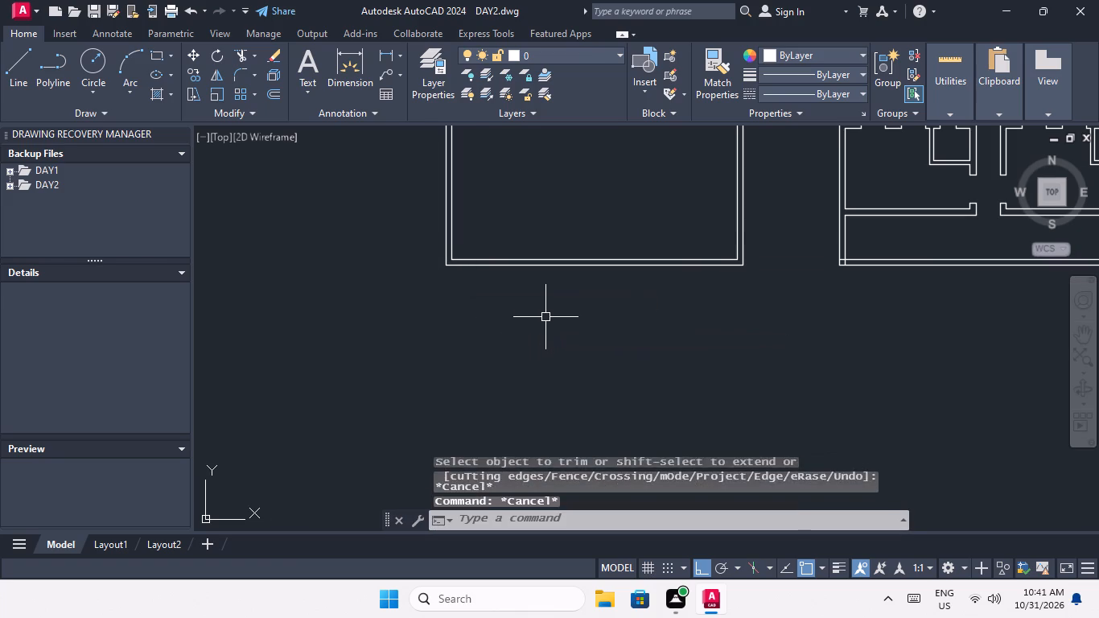
key(Escape)
Draw a short line across the thickness of the block's bottom outer wall at its midpoint.
text(l)
key(space)
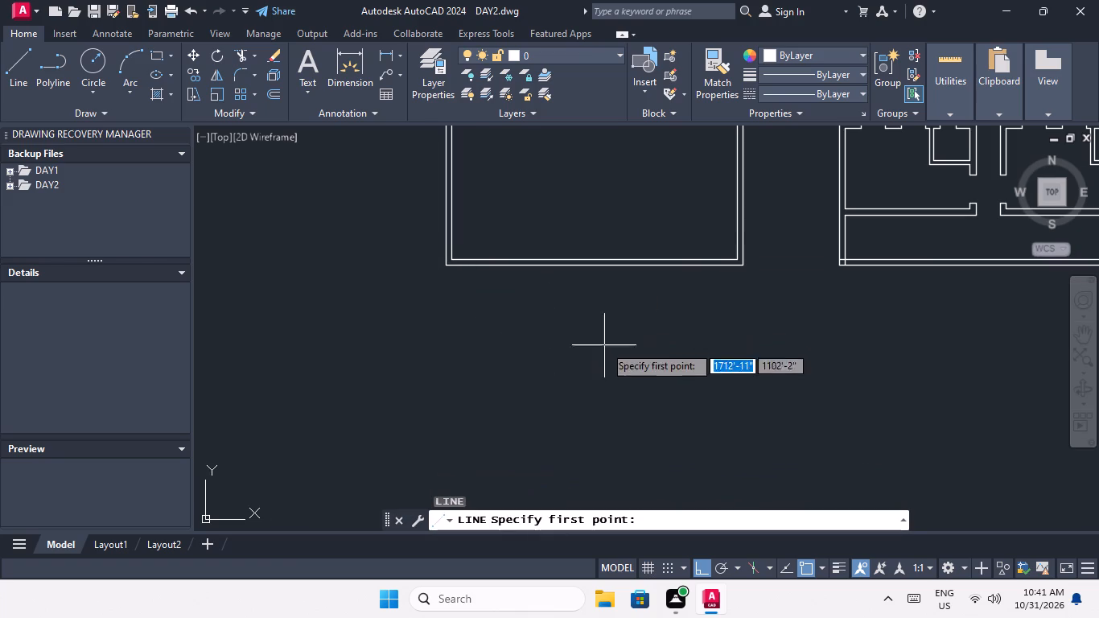
scroll(582, 261, up, 2)
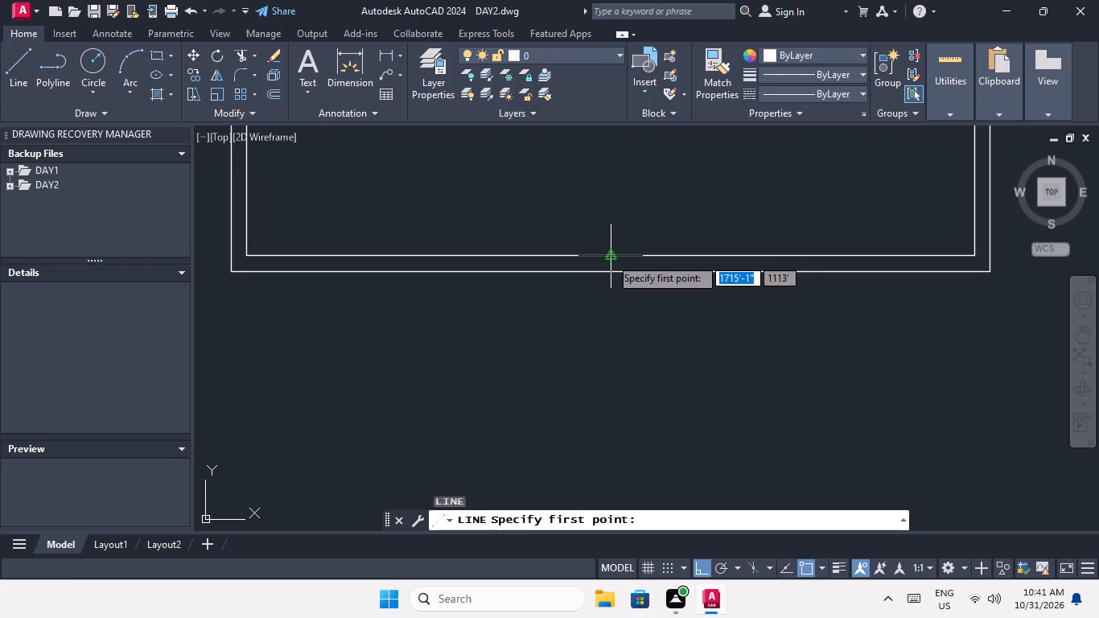
click(610, 257)
scroll(612, 295, up, 2)
click(607, 234)
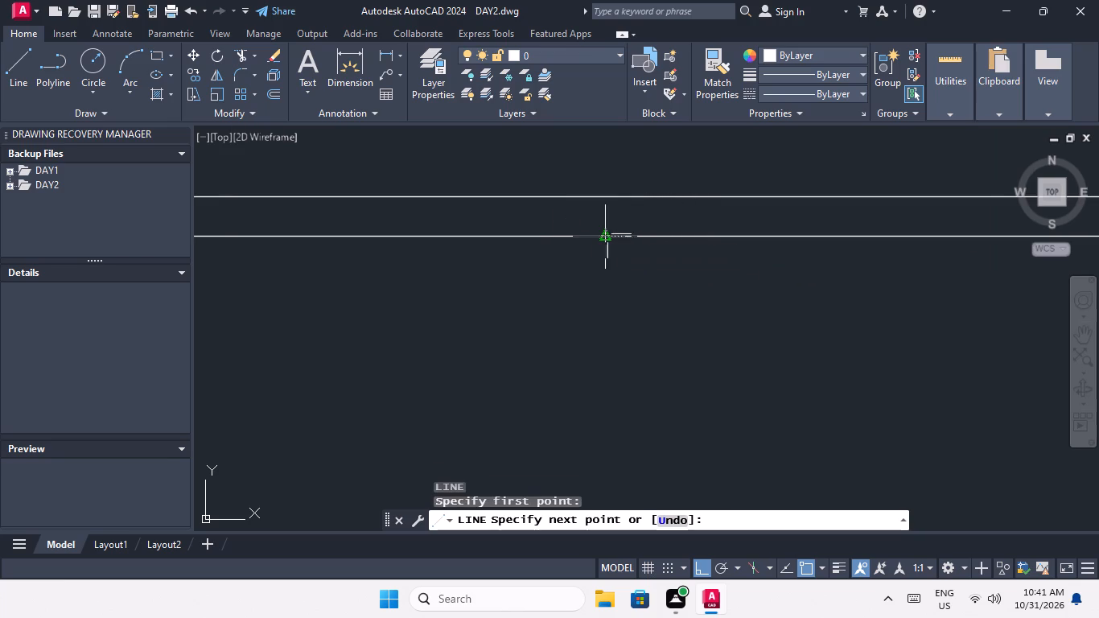
key(Escape)
key(Escape)
key(Escape)
scroll(628, 282, down, 2)
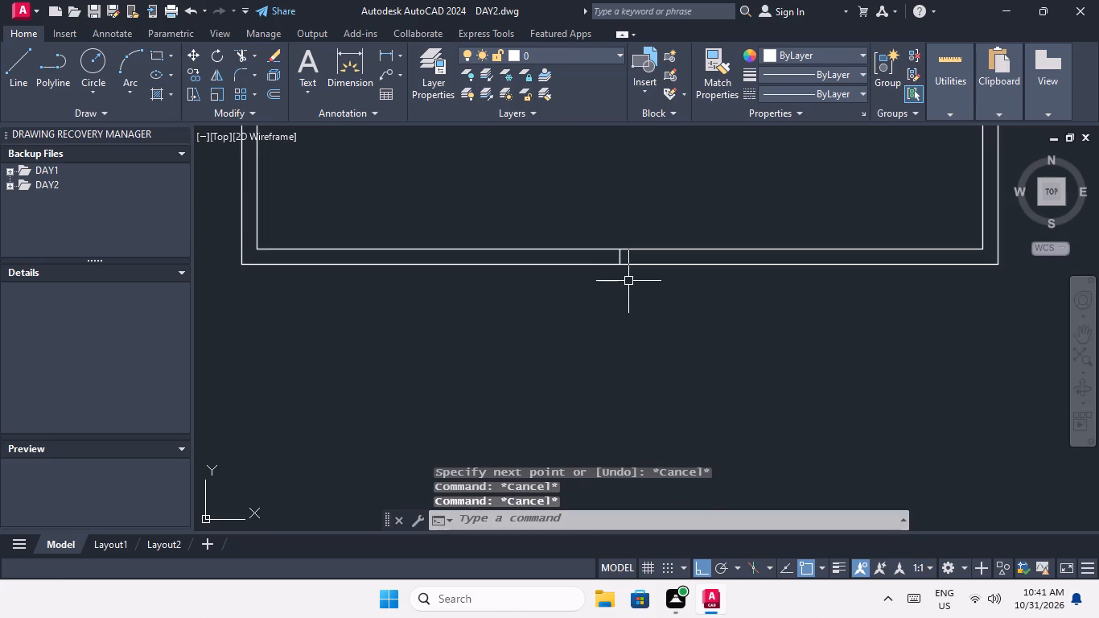
middle_drag(627, 281, 521, 314)
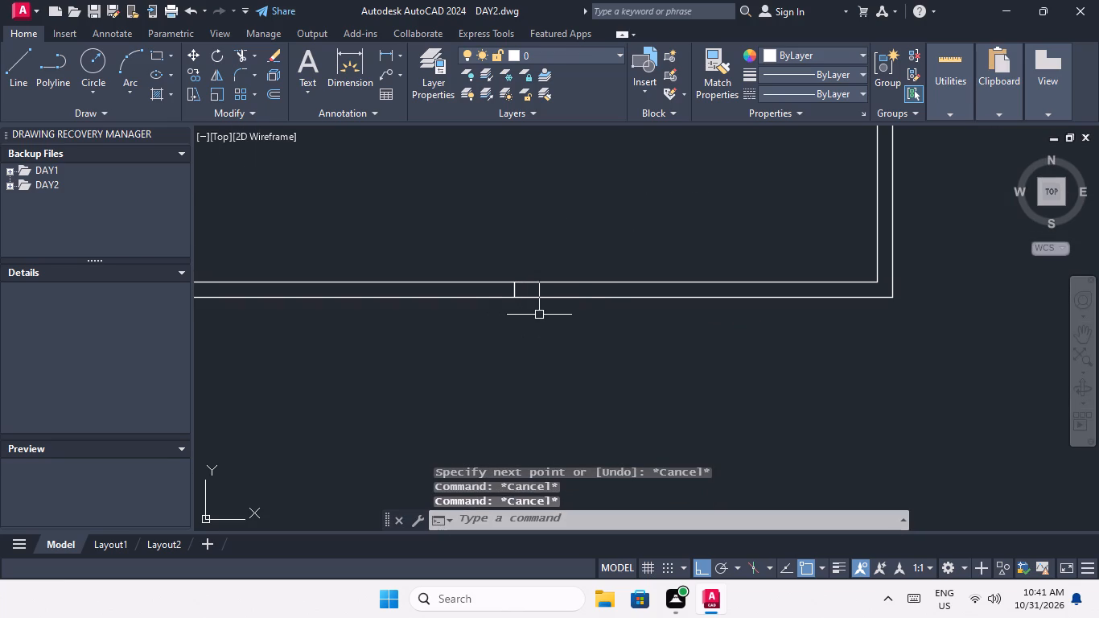
key(Escape)
key(Escape)
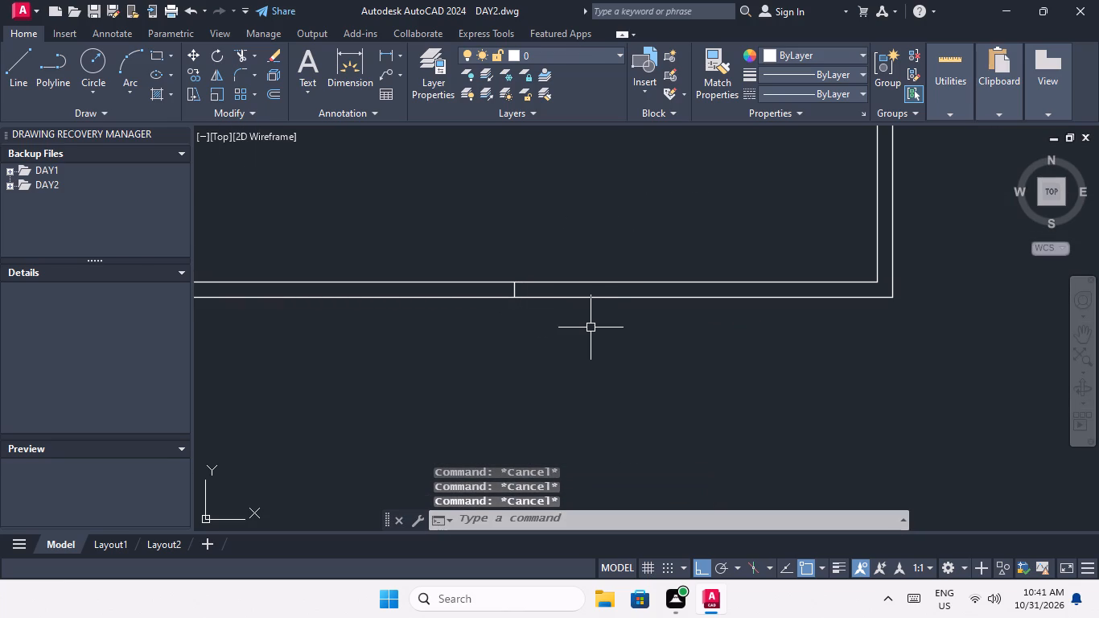
Offset the short midpoint line in the bottom outer wall by 6' to both sides.
key(o)
key(Return)
text(6')
key(Return)
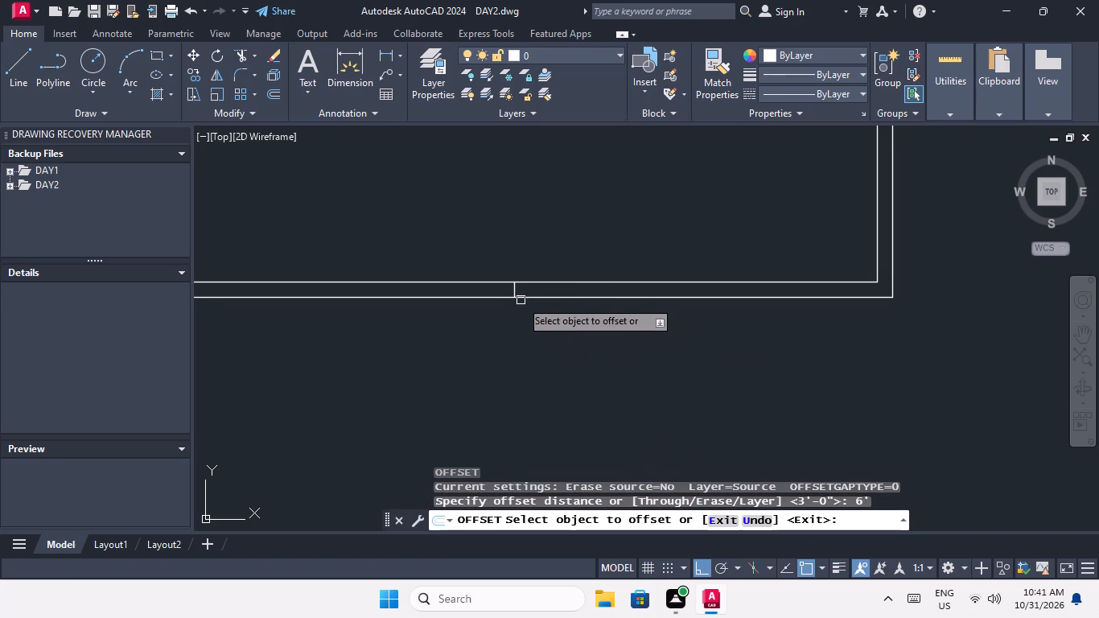
scroll(511, 295, up, 2)
drag(517, 287, 533, 287)
click(617, 286)
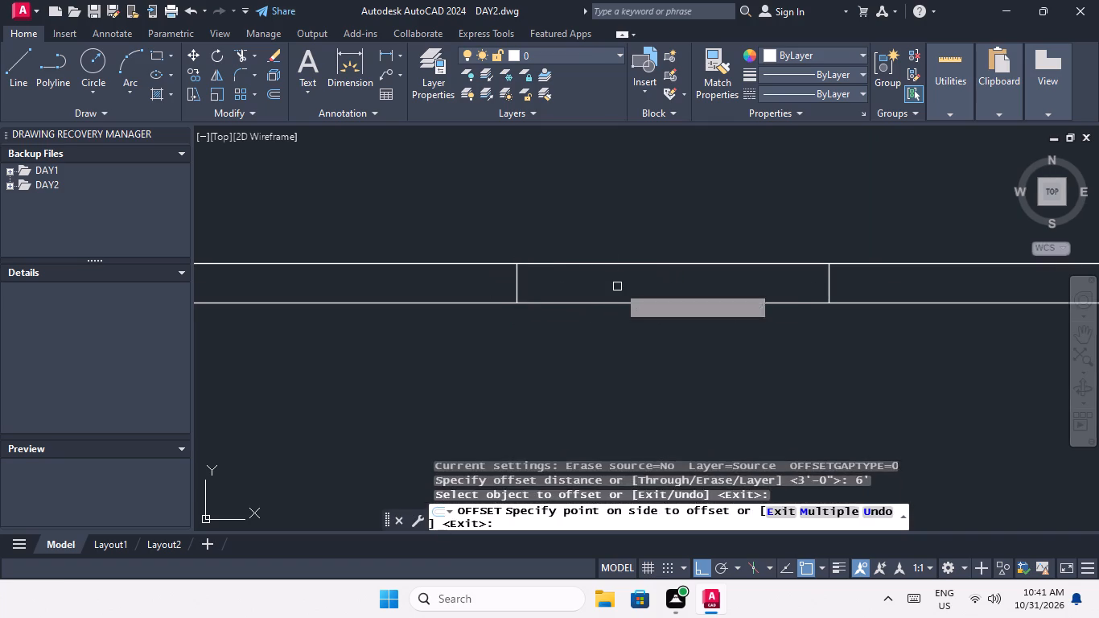
scroll(603, 290, down, 2)
scroll(568, 295, up, 3)
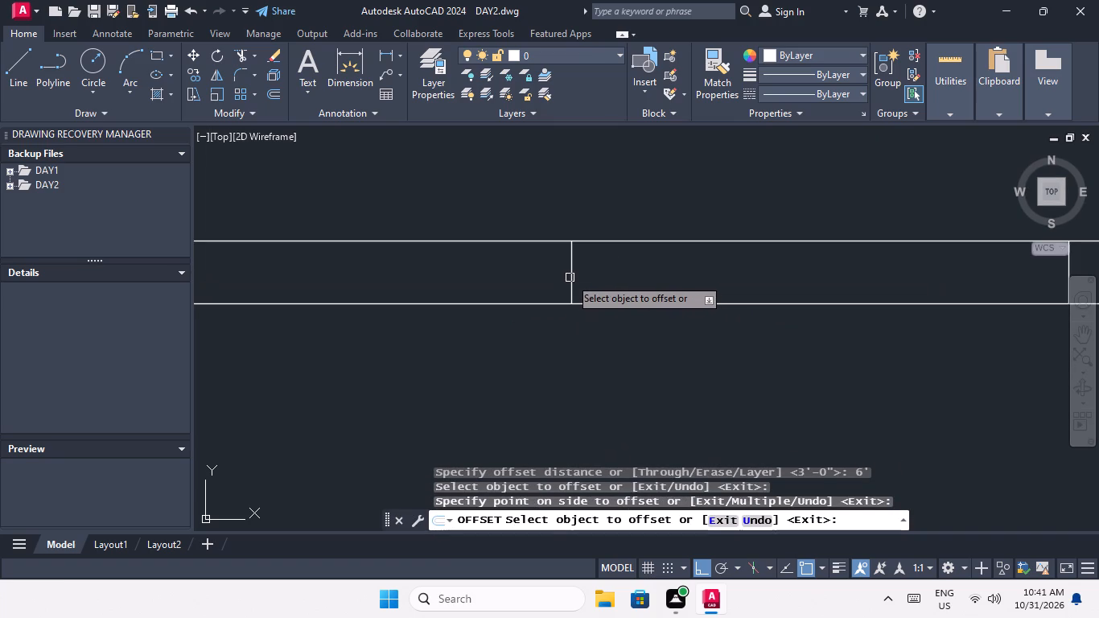
drag(571, 276, 552, 282)
click(385, 312)
scroll(404, 299, down, 4)
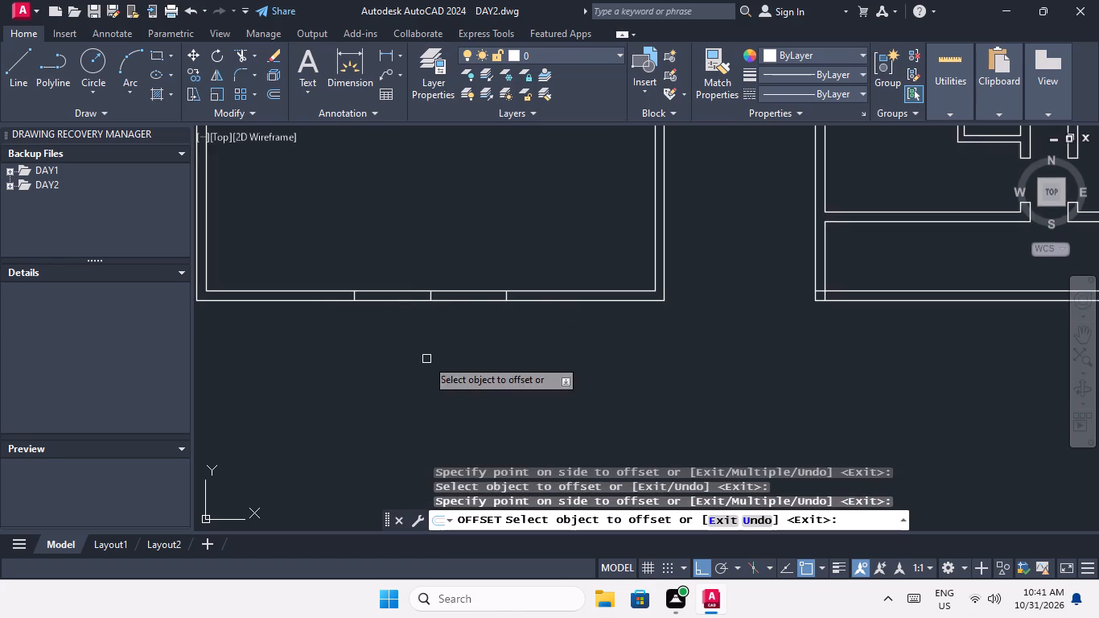
middle_drag(426, 359, 499, 365)
key(Escape)
key(Escape)
Erase the original midpoint line between the two offset lines in the bottom outer wall.
scroll(497, 310, up, 5)
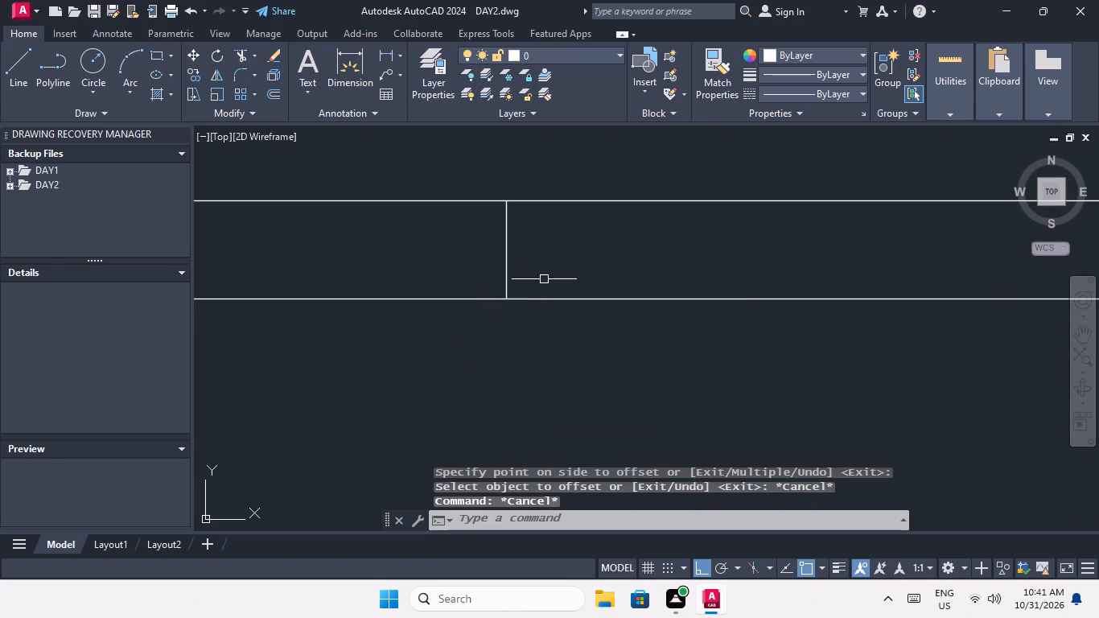
drag(547, 247, 490, 258)
click(432, 270)
key(Delete)
scroll(434, 269, down, 4)
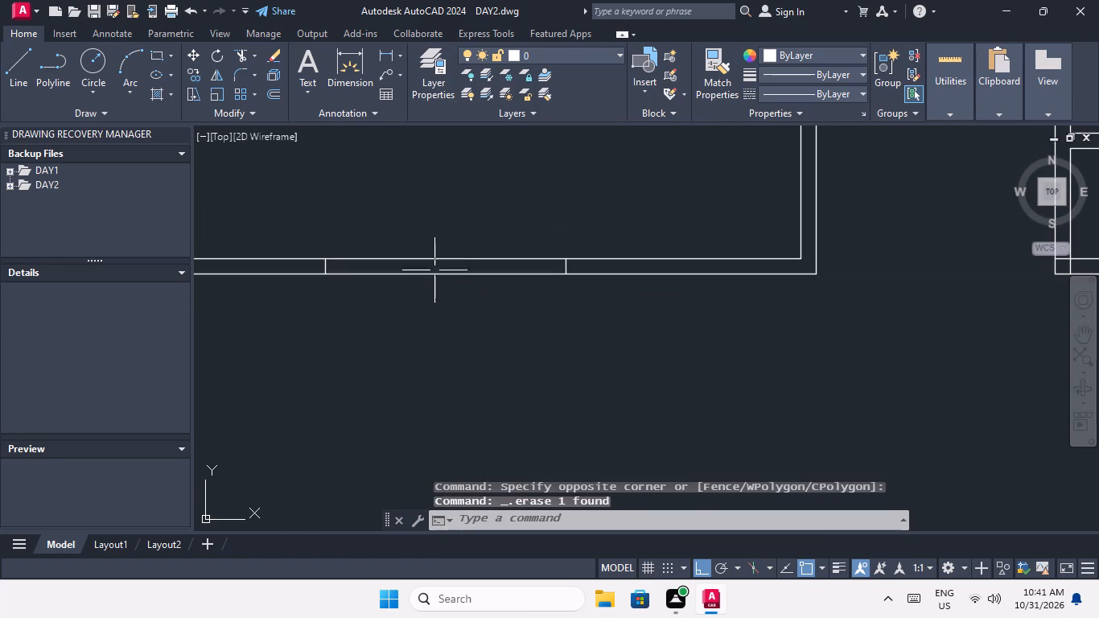
middle_drag(448, 306, 462, 329)
key(Escape)
key(Escape)
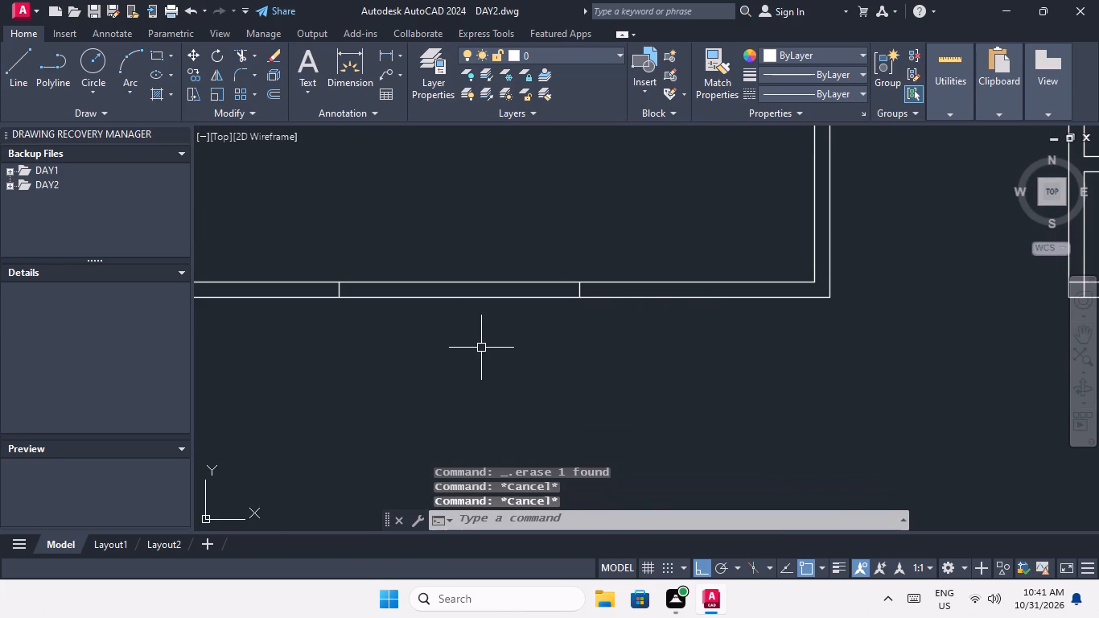
Trim both bottom outer wall lines between the two offset lines to create a central opening.
key(t)
key(r)
key(space)
key(space)
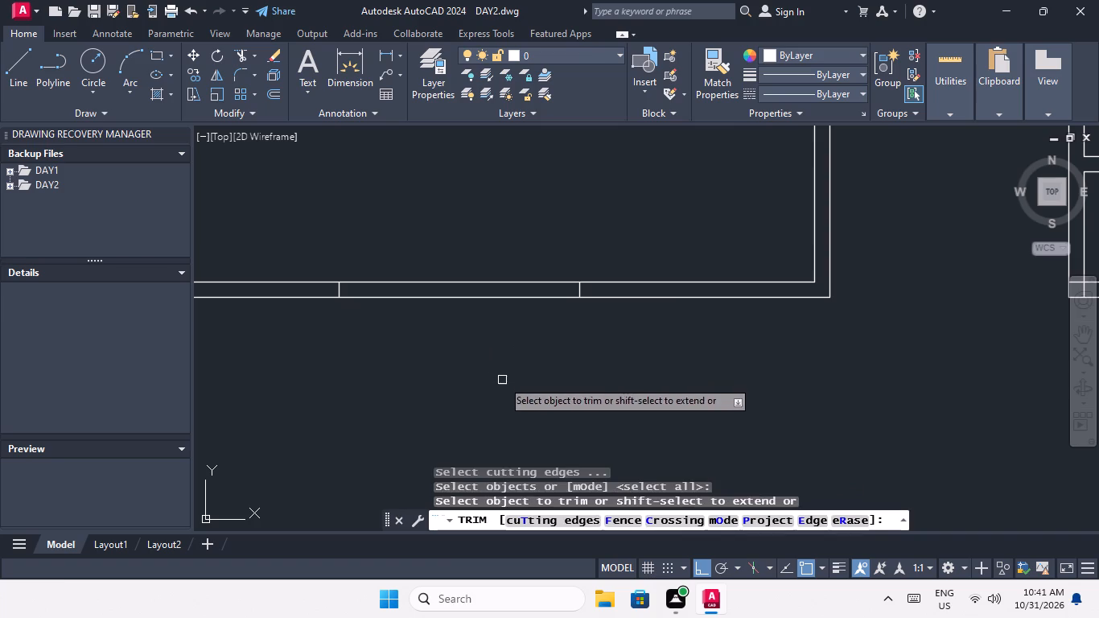
drag(511, 369, 498, 354)
click(429, 247)
key(Escape)
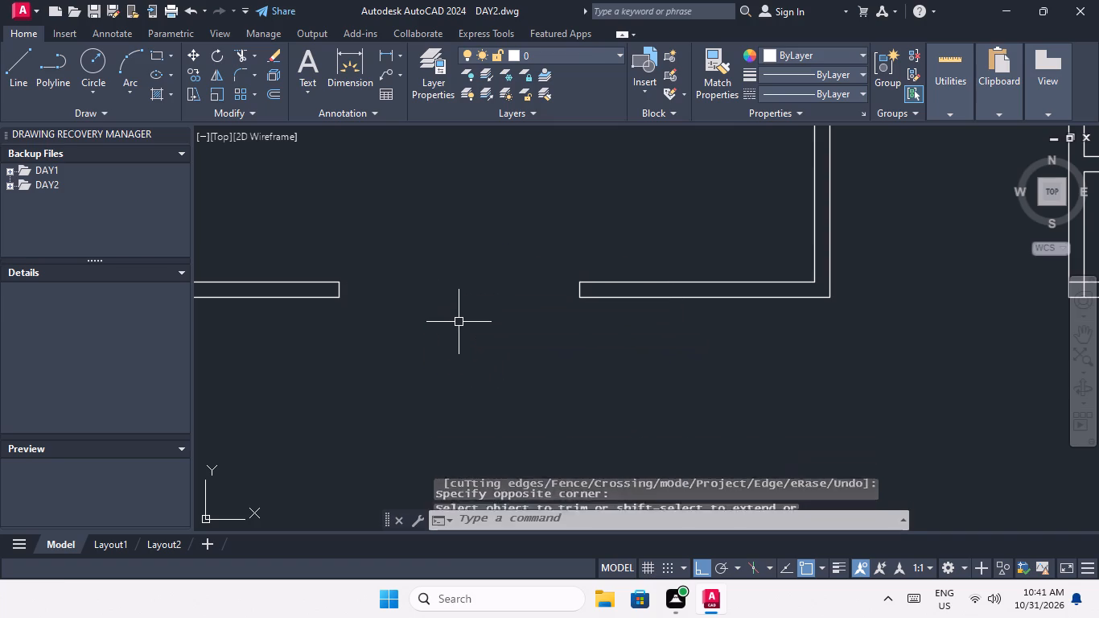
key(Escape)
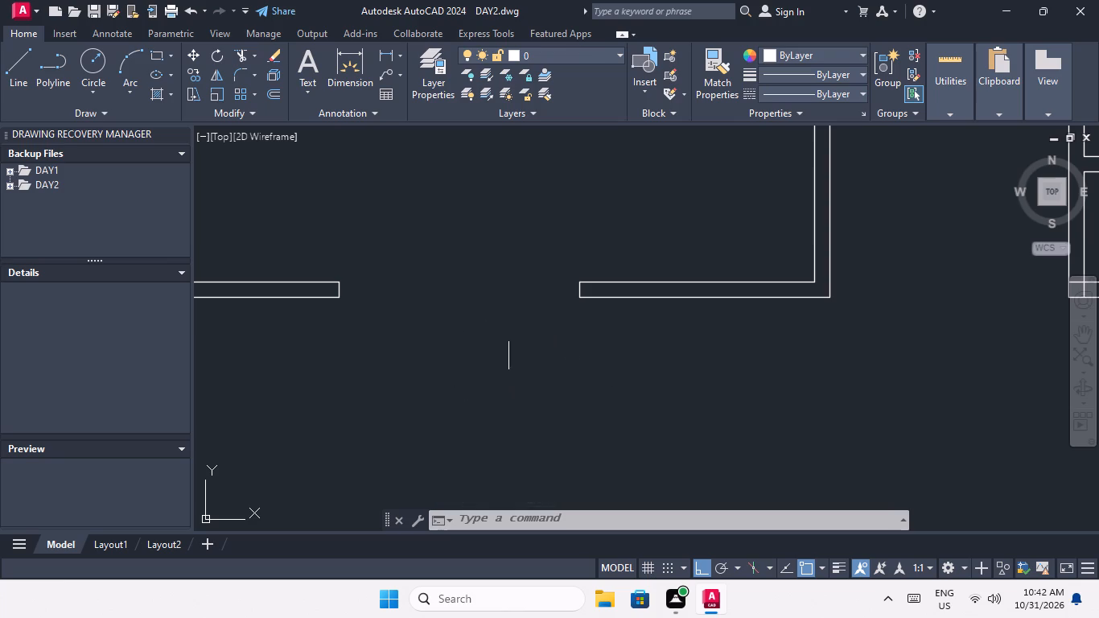
key(Escape)
key(Escape)
Draw a 12' line across the bottom wall opening, joining the midpoints of its two wall end caps.
key(l)
key(space)
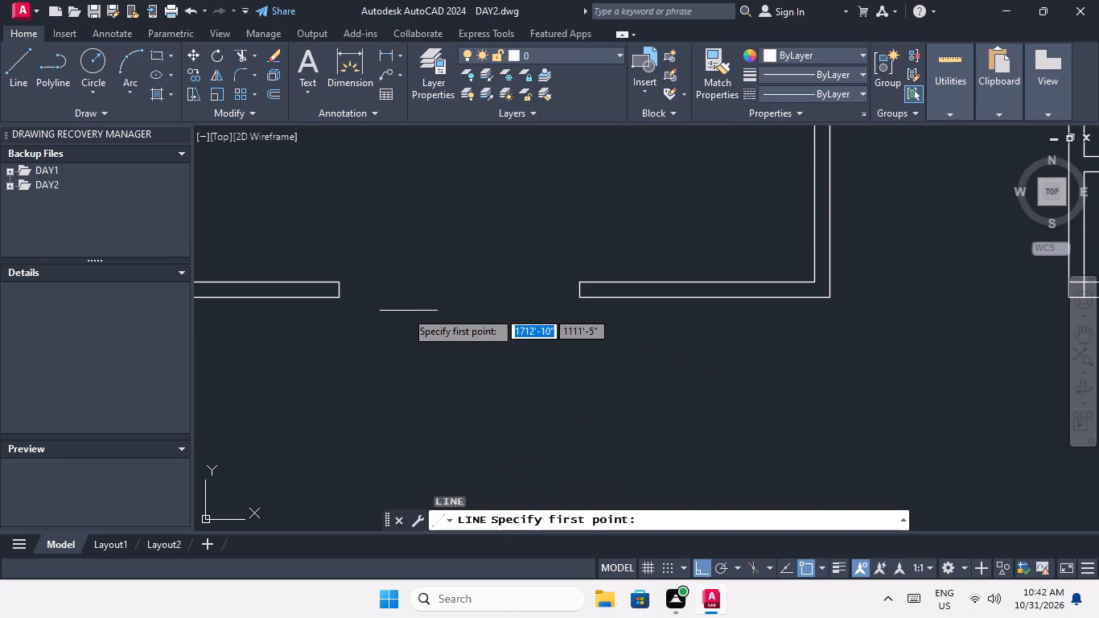
scroll(351, 303, up, 3)
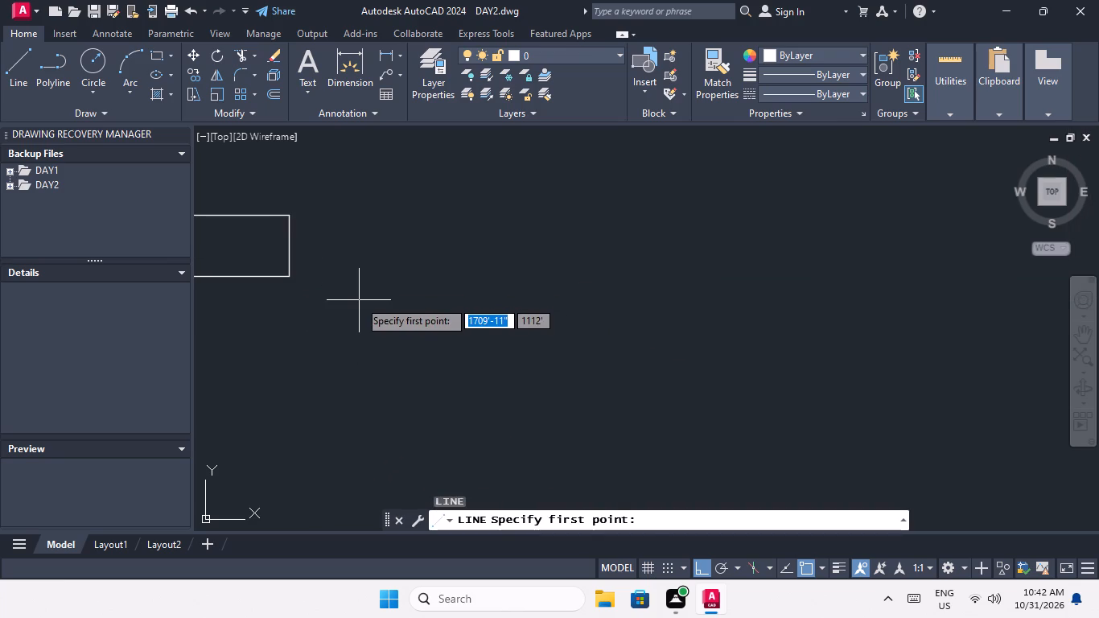
scroll(359, 300, down, 2)
scroll(337, 281, up, 1)
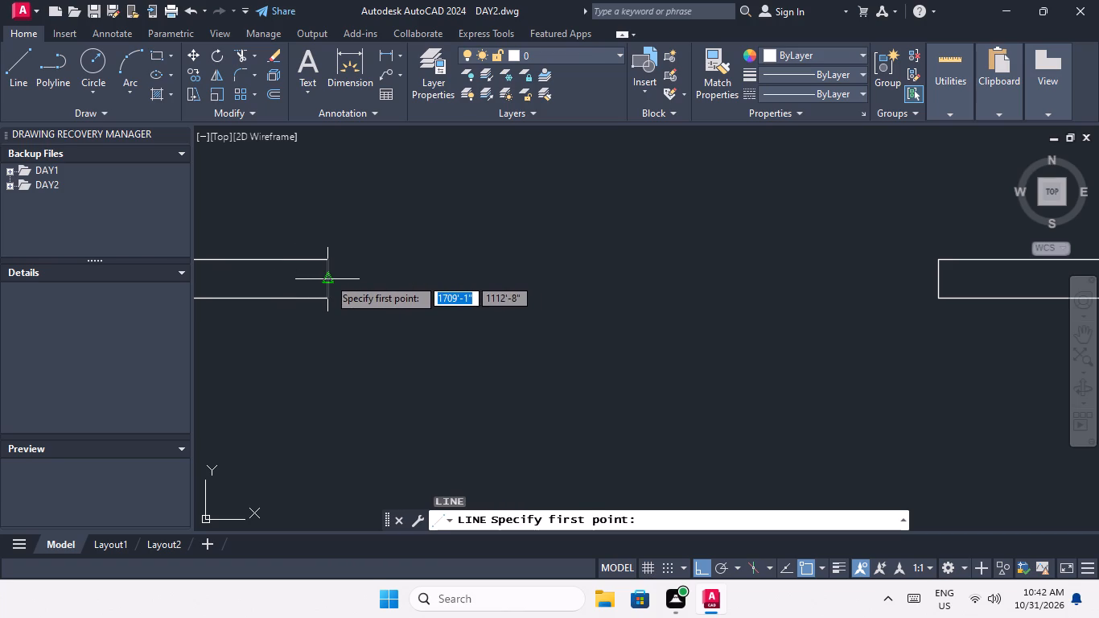
click(328, 278)
scroll(407, 267, down, 3)
scroll(541, 265, up, 3)
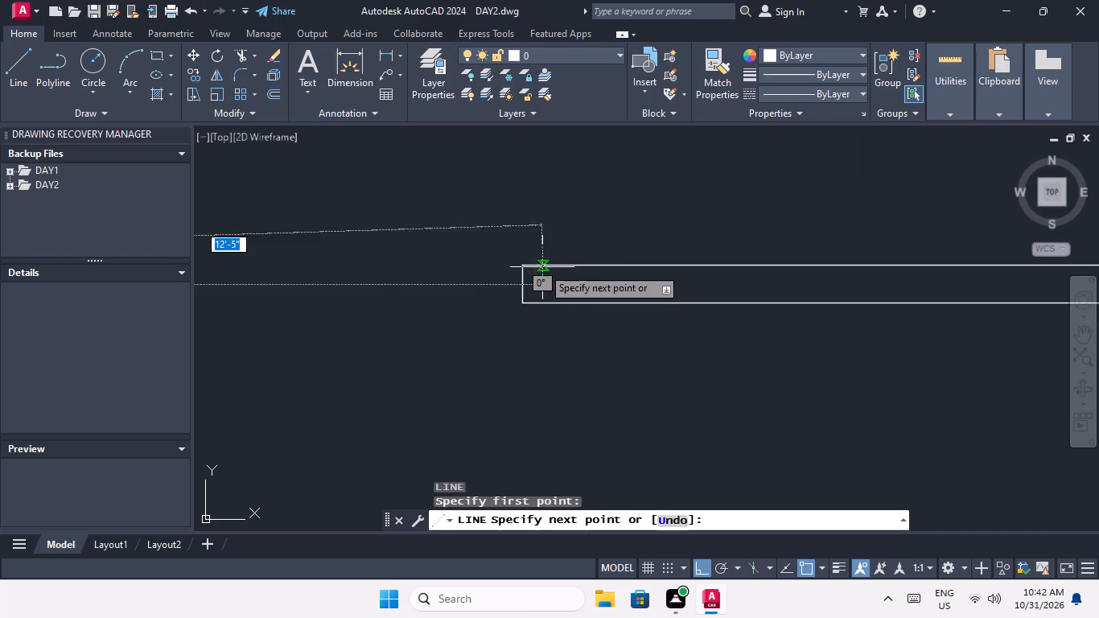
scroll(509, 283, up, 2)
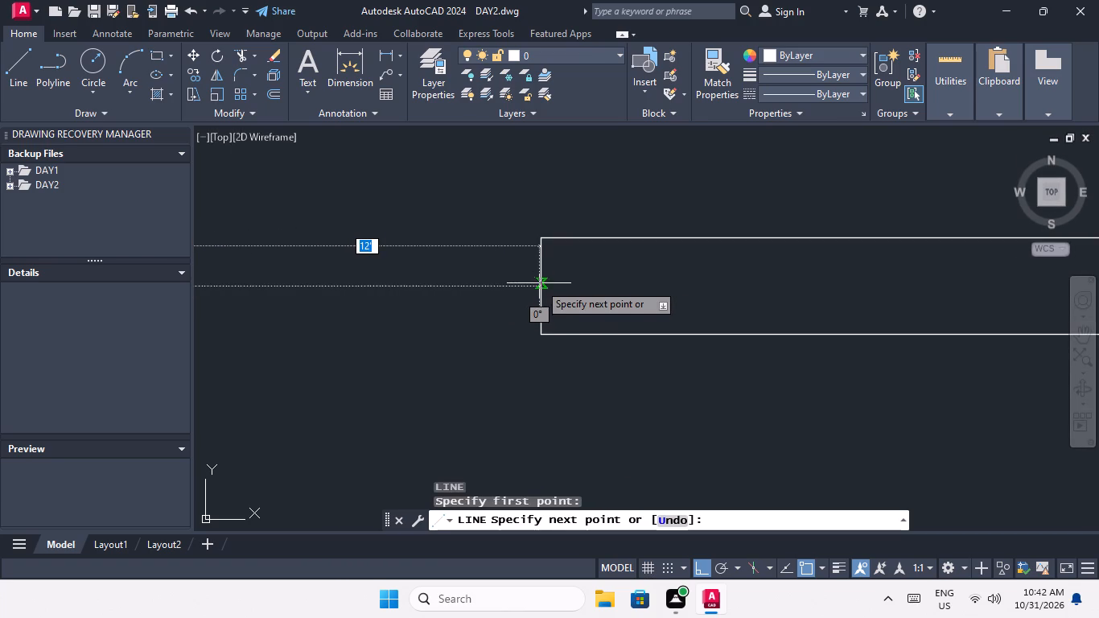
click(540, 290)
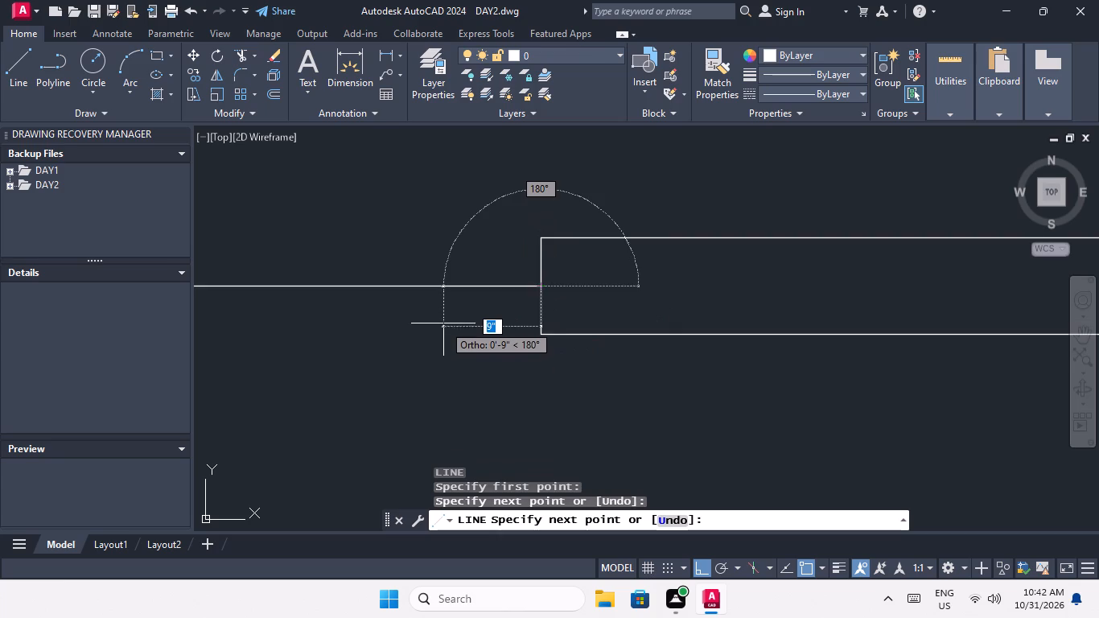
scroll(443, 320, down, 4)
key(Escape)
key(Escape)
scroll(428, 333, down, 4)
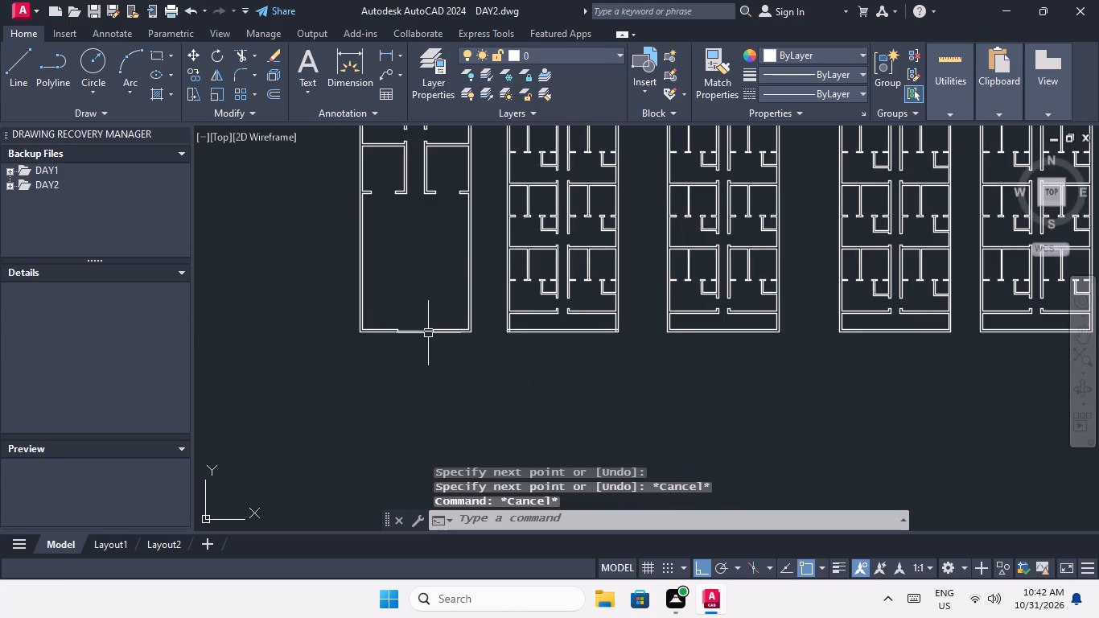
Look over the new block's layout and compare it with the neighbouring building blocks.
middle_drag(428, 333, 499, 352)
middle_drag(493, 296, 467, 355)
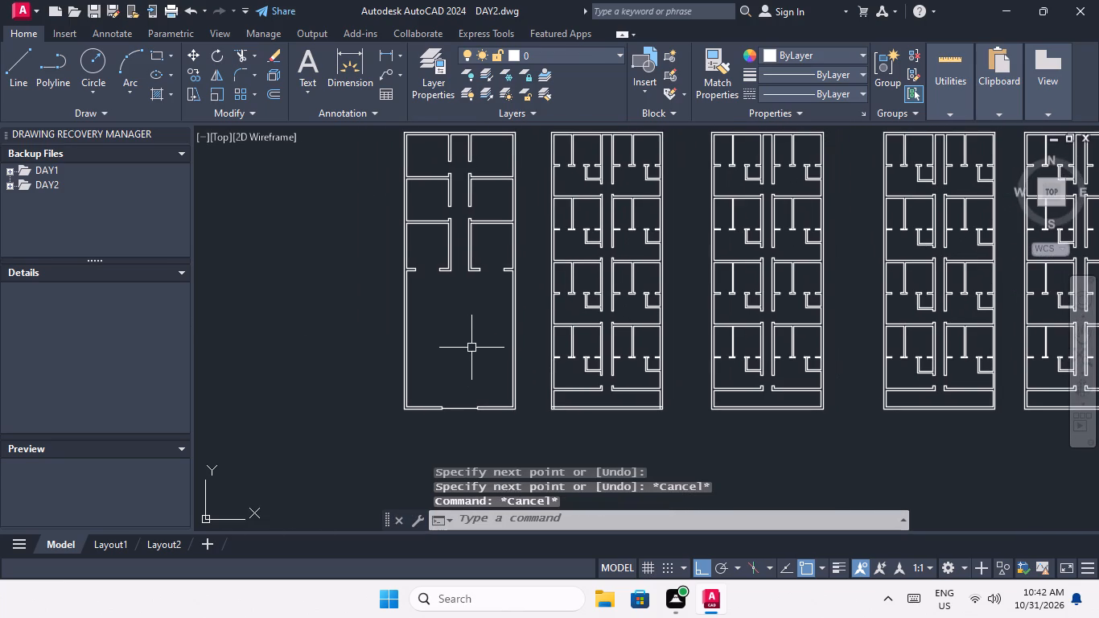
middle_drag(471, 348, 446, 377)
scroll(447, 336, down, 2)
middle_drag(445, 345, 439, 352)
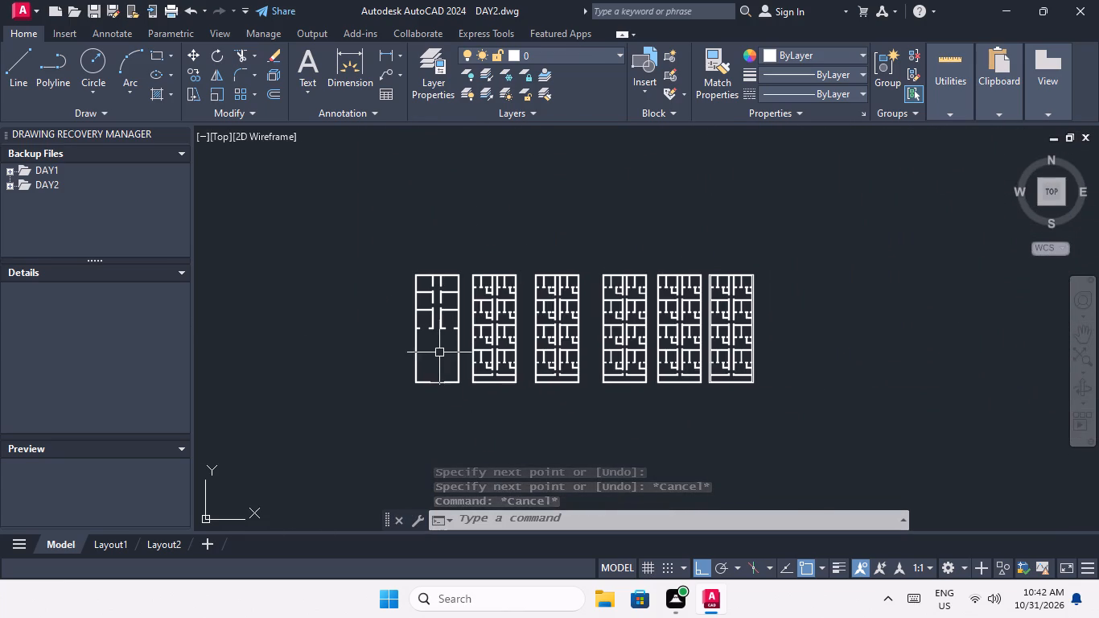
scroll(439, 352, up, 2)
scroll(422, 357, down, 1)
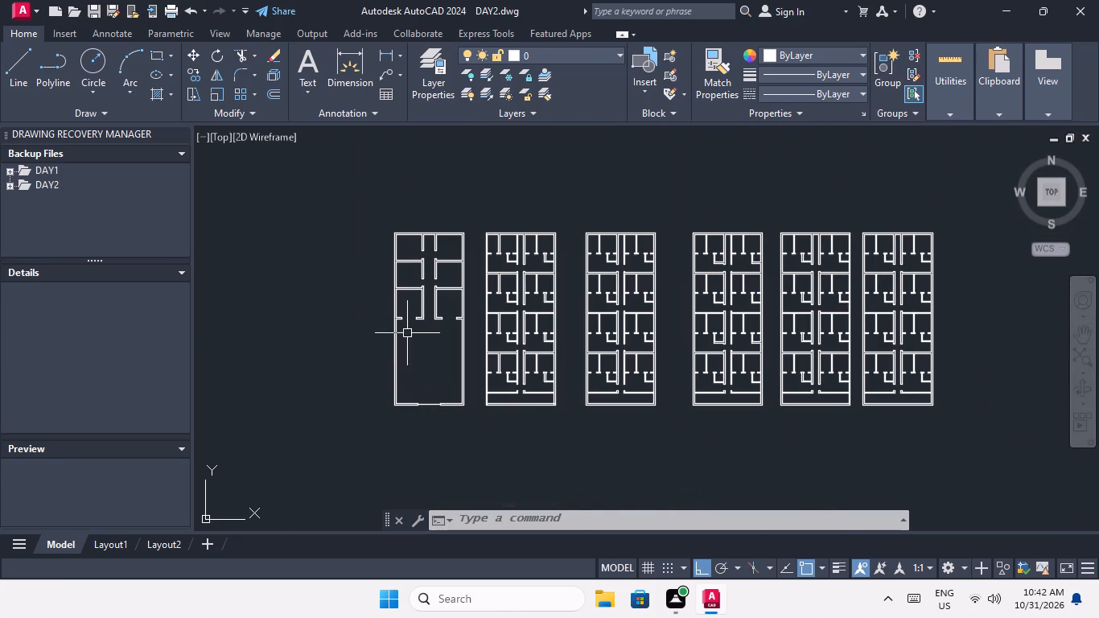
scroll(426, 312, up, 2)
middle_drag(426, 336, 385, 480)
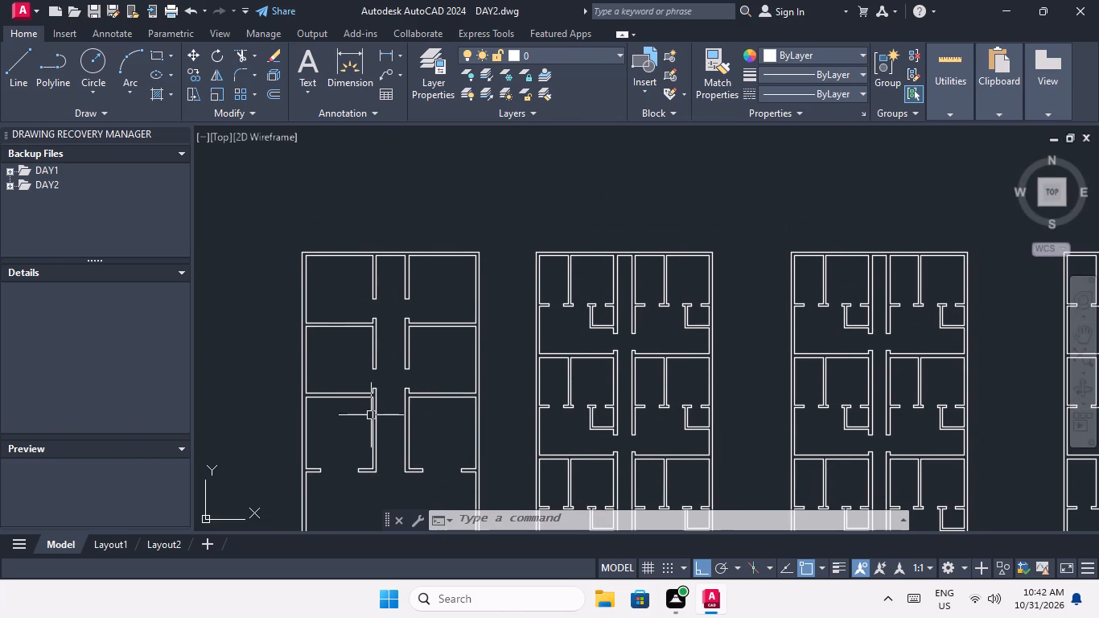
middle_drag(381, 415, 375, 525)
scroll(394, 464, up, 2)
middle_drag(433, 422, 433, 415)
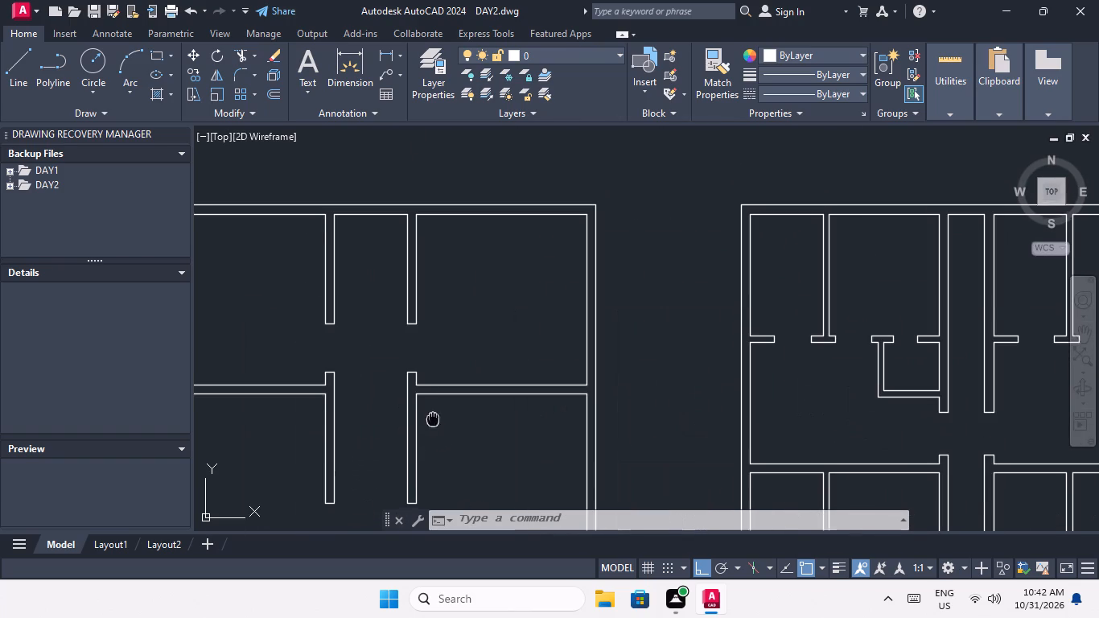
middle_drag(433, 415, 424, 369)
scroll(422, 353, up, 1)
scroll(422, 353, down, 3)
middle_drag(465, 361, 197, 359)
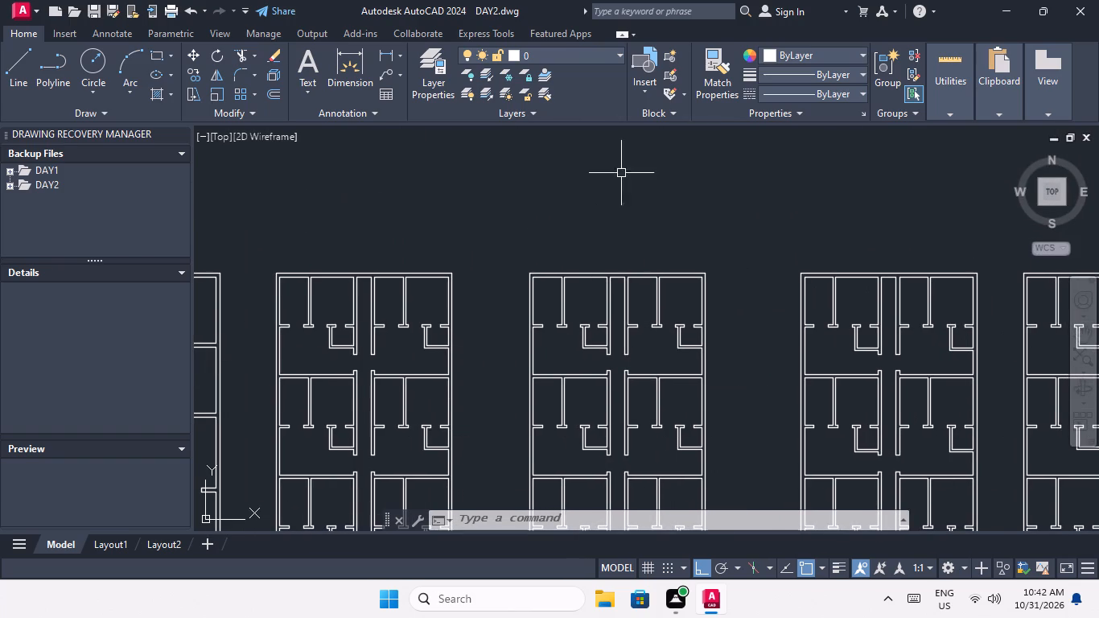
scroll(407, 307, down, 1)
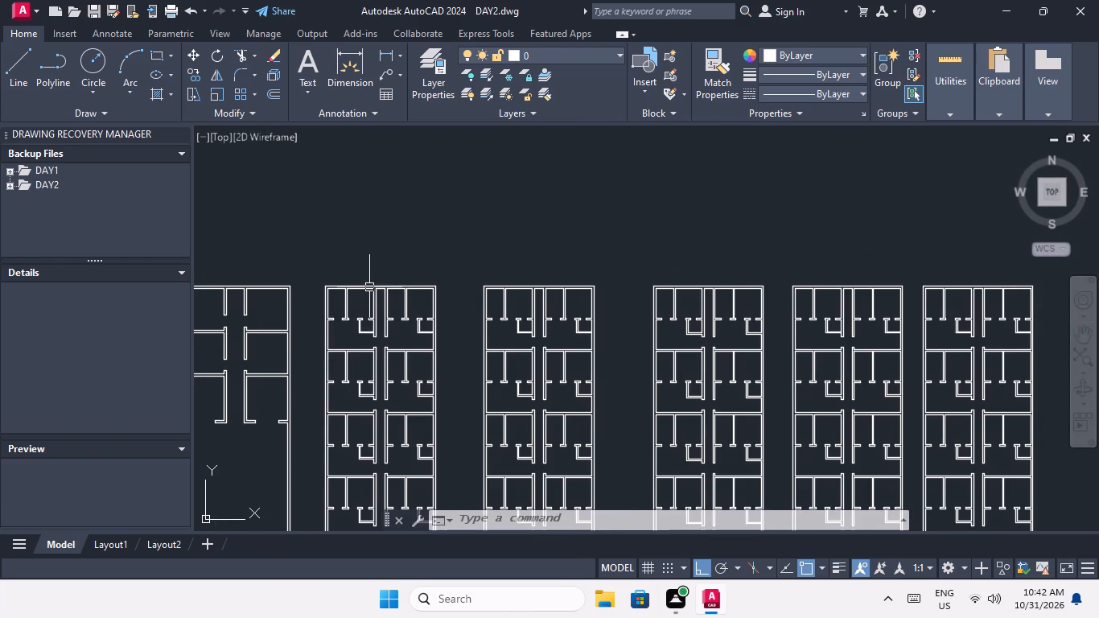
In the adjacent detailed block, draw a short line across the top outer wall at the midpoint of the top-left corner room.
text(l)
key(space)
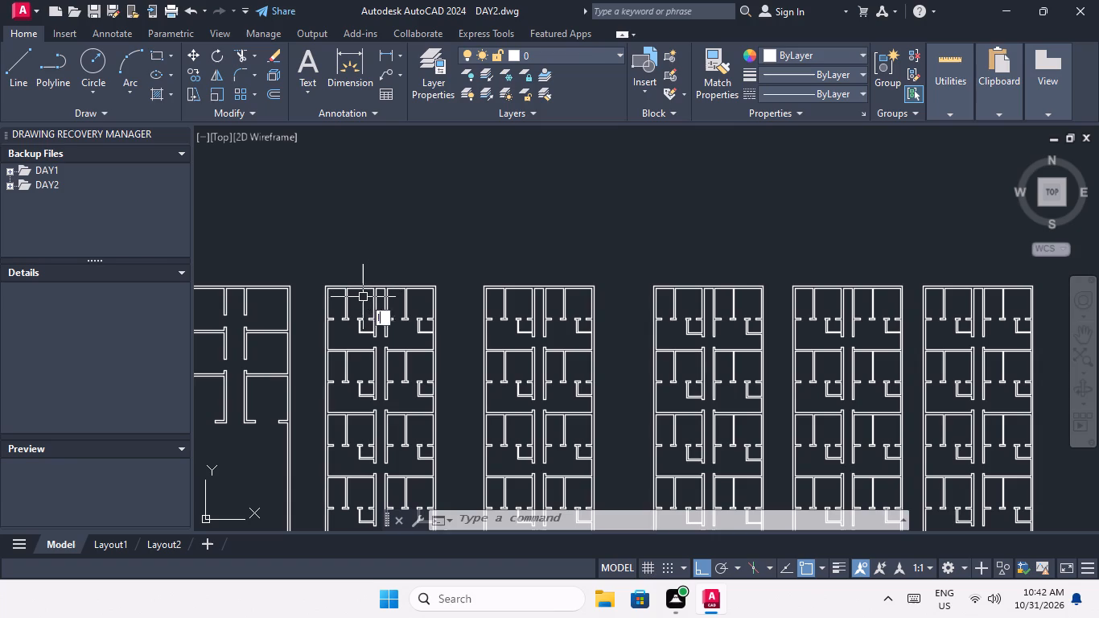
scroll(335, 295, up, 6)
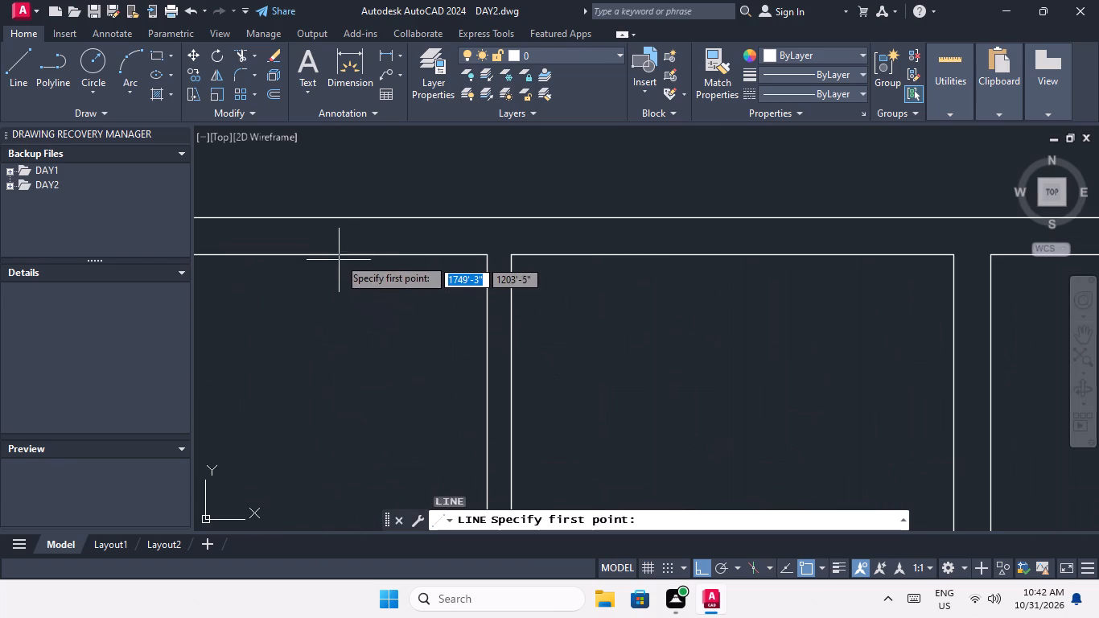
click(342, 255)
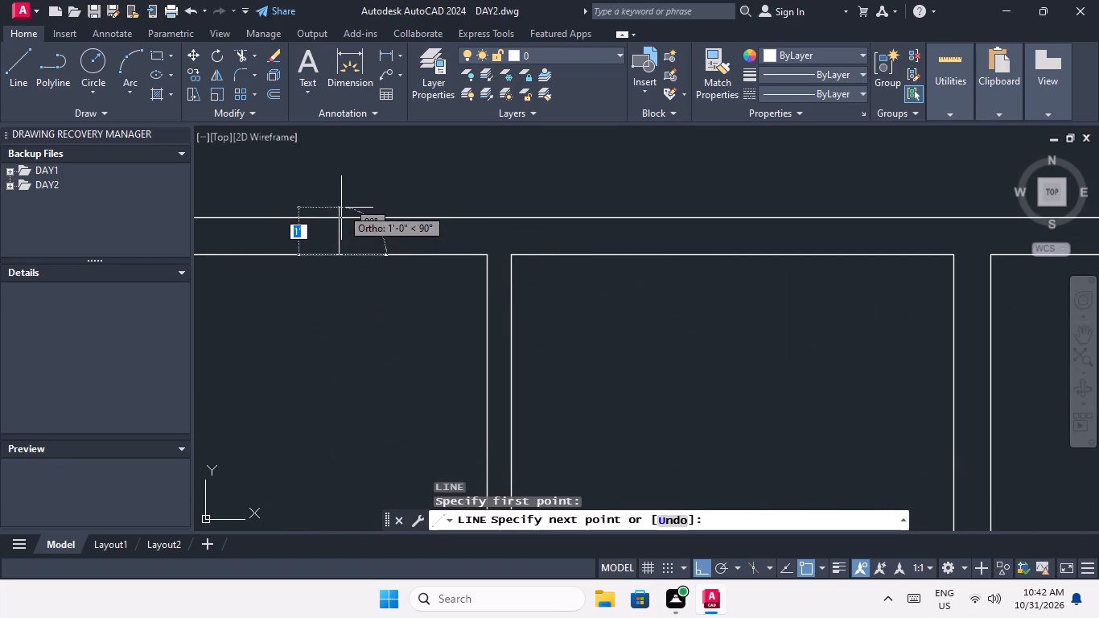
click(339, 218)
key(space)
scroll(342, 215, down, 5)
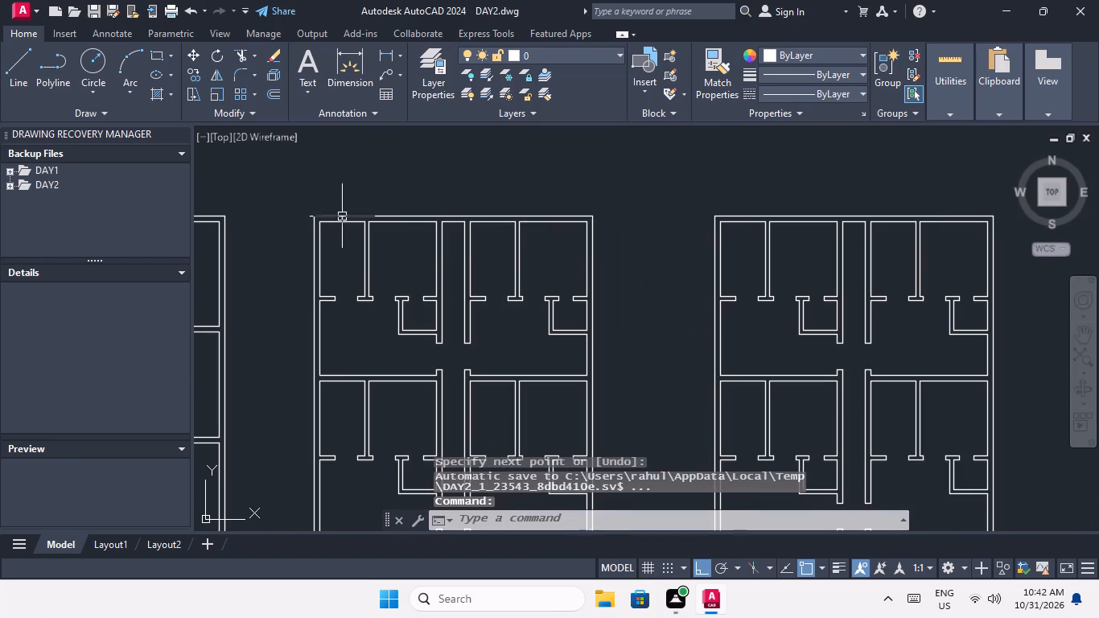
Draw a short line across the same block's top outer wall at the midpoint of the first room right of the corridor.
key(space)
scroll(489, 218, up, 2)
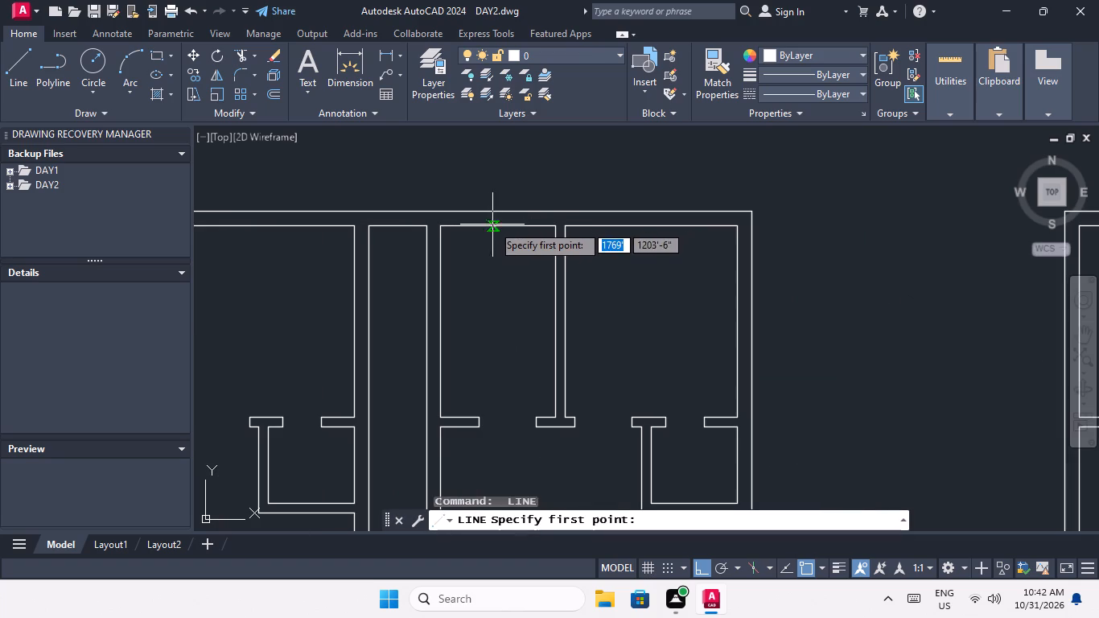
scroll(492, 228, down, 4)
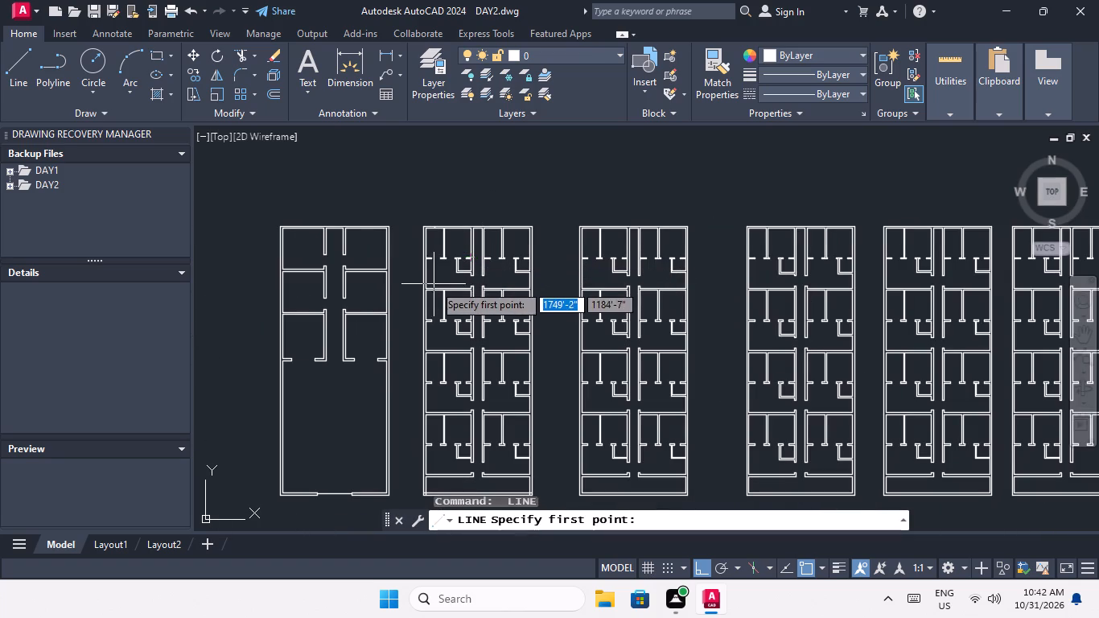
scroll(436, 243, up, 3)
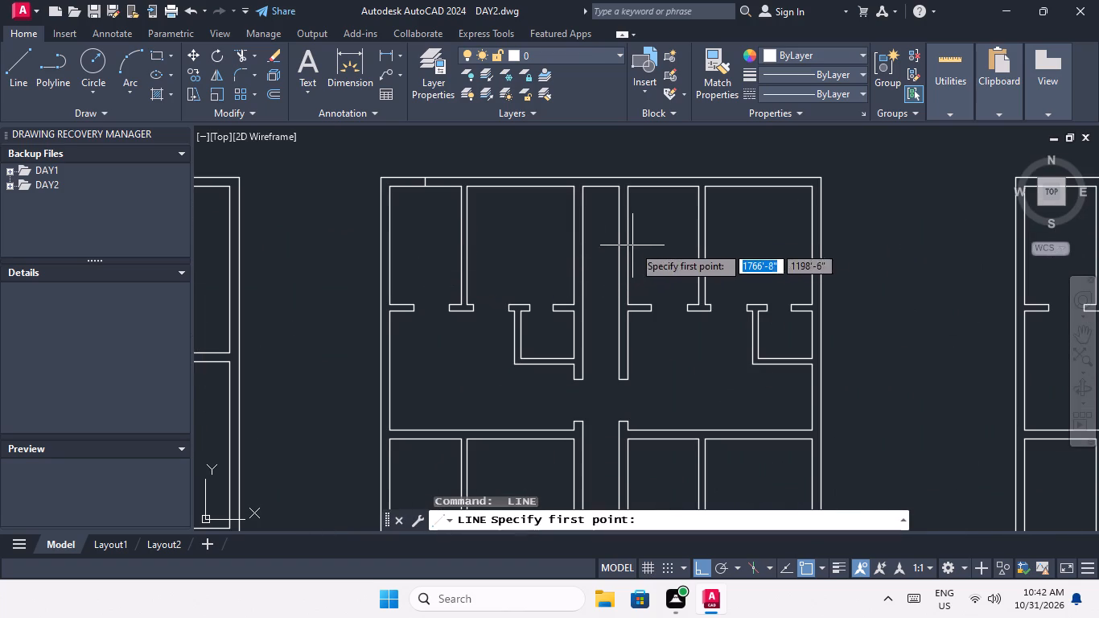
middle_drag(651, 219, 512, 280)
scroll(521, 246, up, 1)
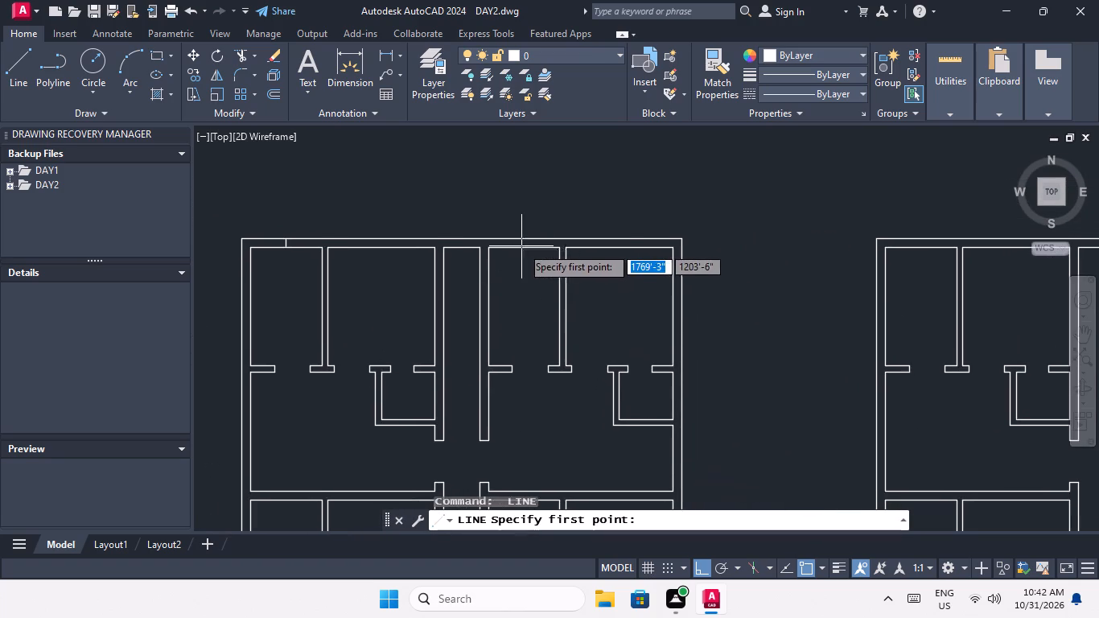
scroll(521, 246, up, 1)
click(528, 248)
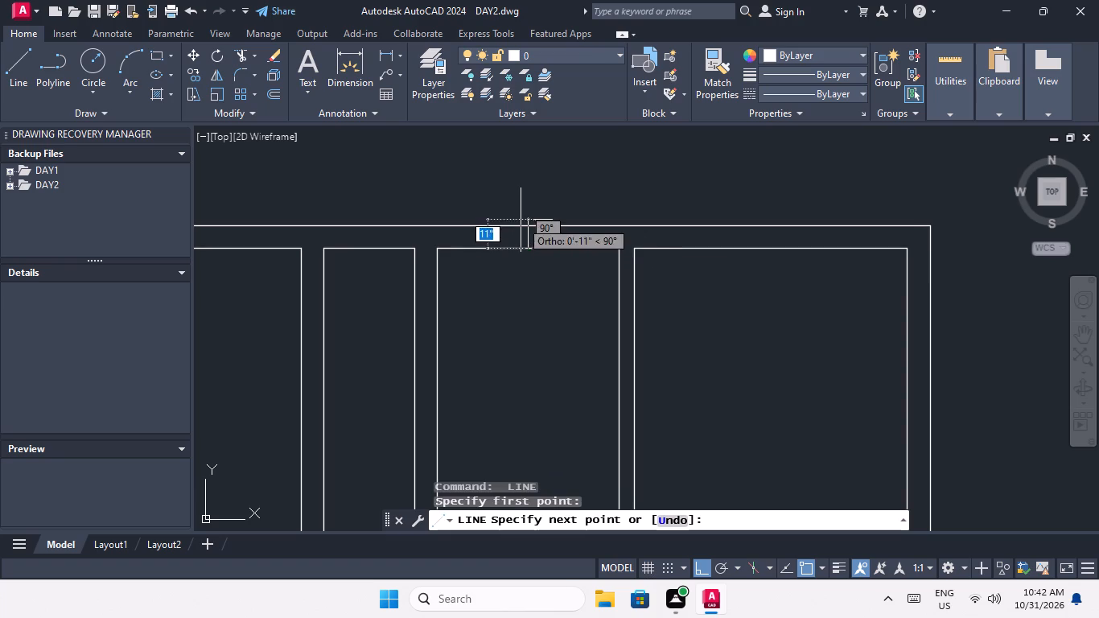
click(529, 229)
key(space)
scroll(531, 257, down, 4)
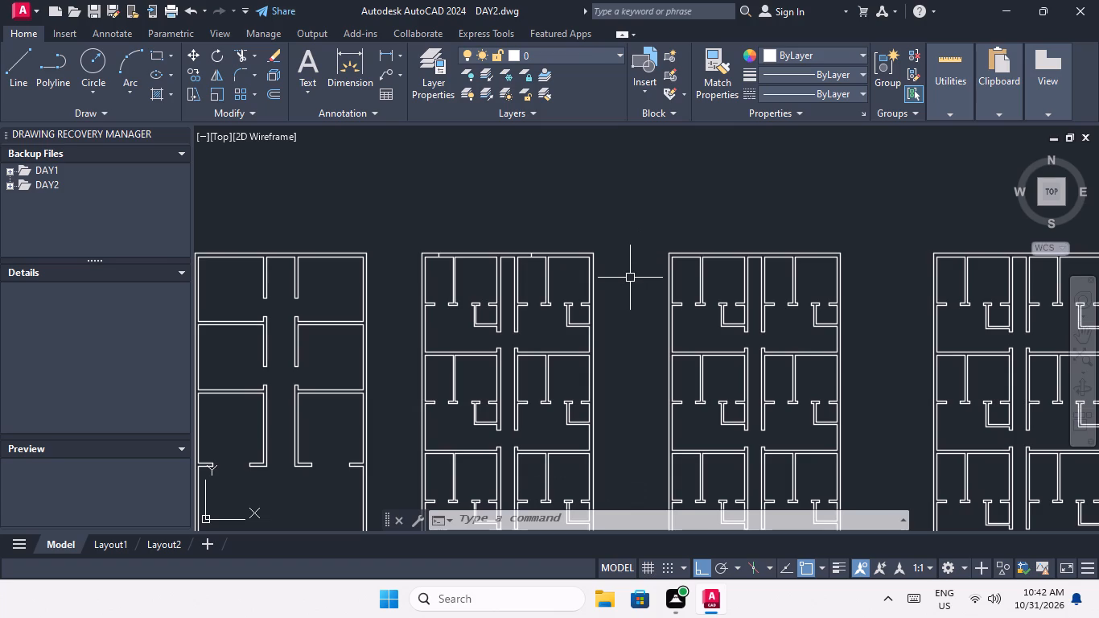
Draw a short line across the block's right outer wall at the midpoint of the top-right corner room.
key(space)
scroll(598, 282, up, 3)
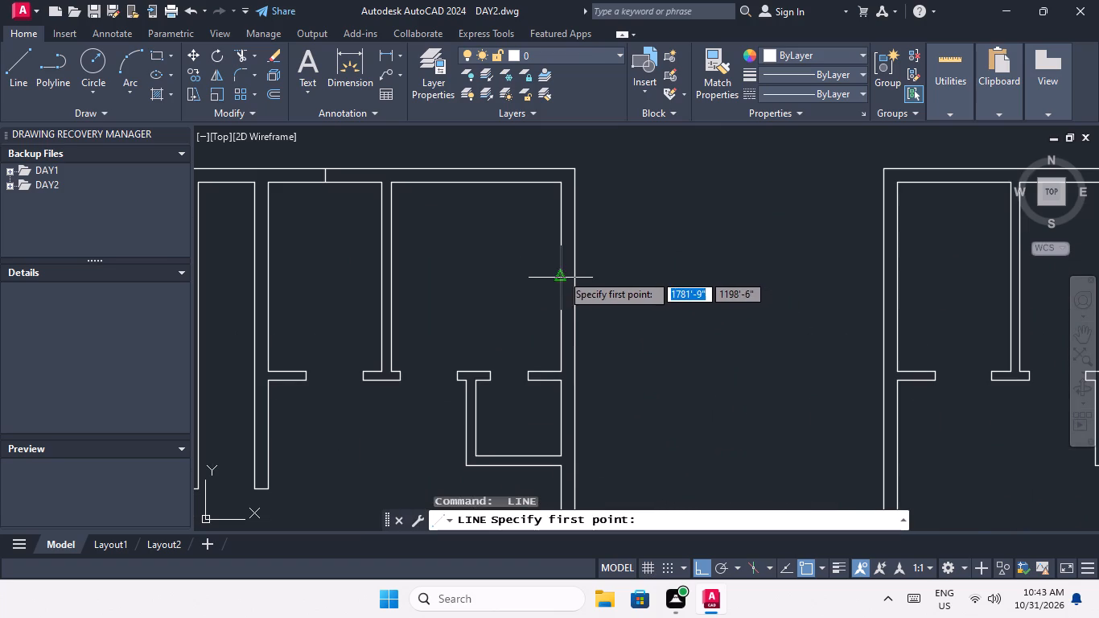
click(562, 274)
scroll(589, 272, up, 3)
click(527, 289)
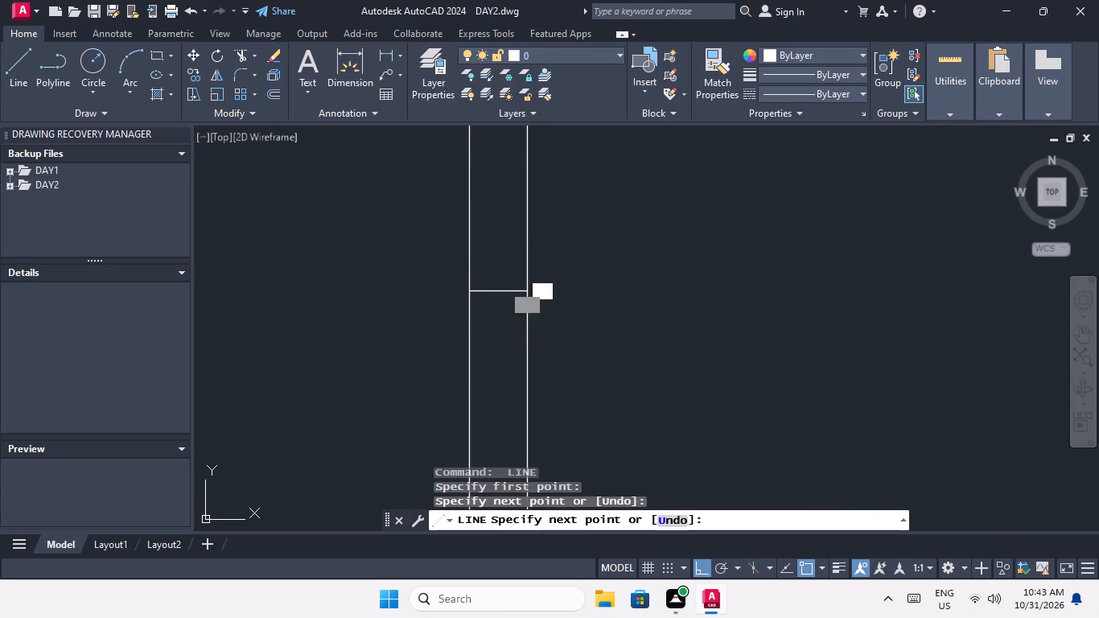
key(space)
scroll(591, 202, down, 5)
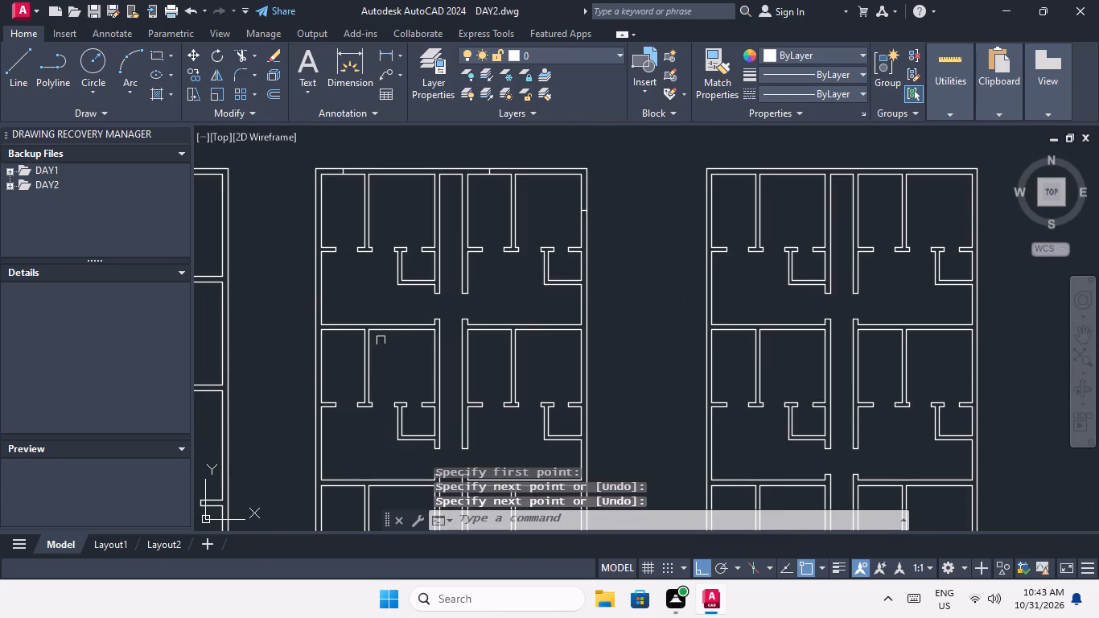
Draw a short line across the block's left outer wall at the midpoint of the top-left unit's lower room.
scroll(315, 369, up, 1)
scroll(348, 340, down, 2)
middle_drag(344, 350, 362, 278)
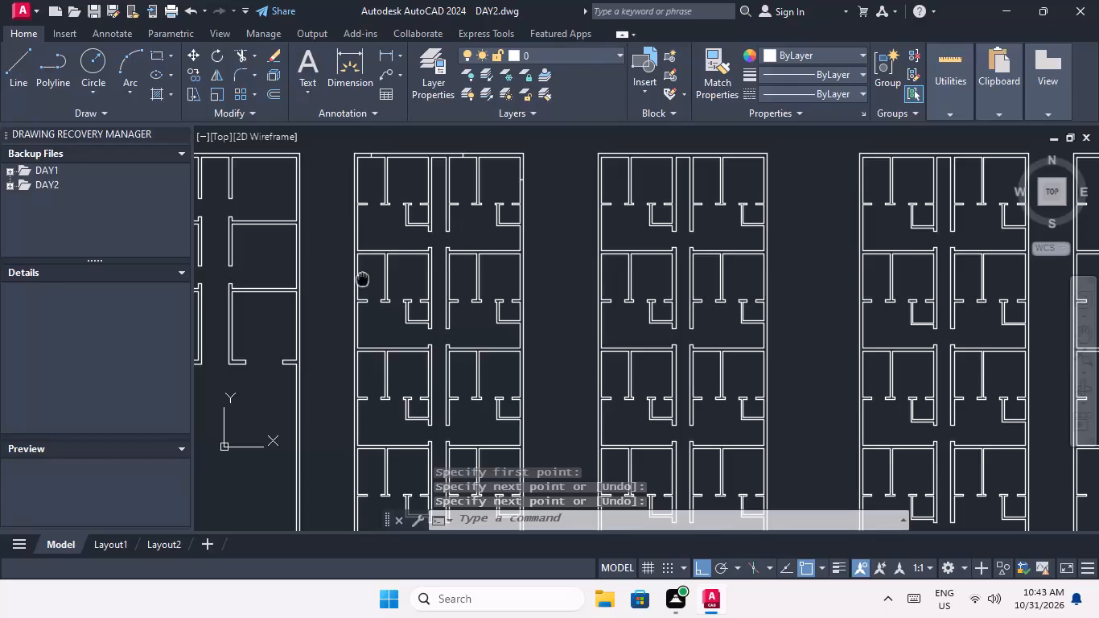
key(space)
scroll(360, 232, up, 2)
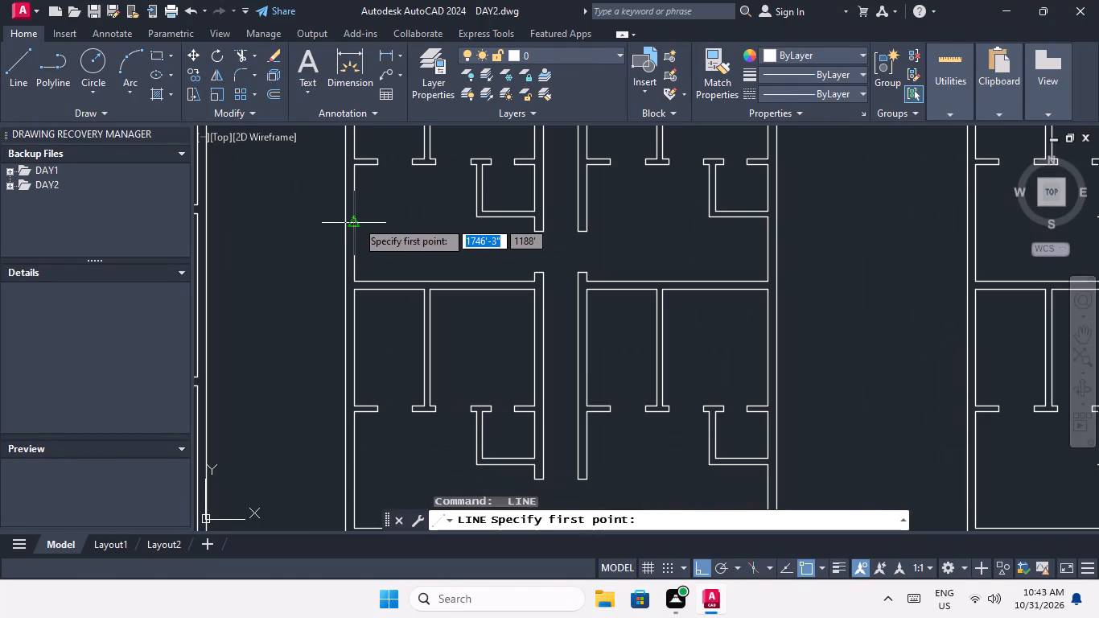
click(356, 220)
scroll(327, 218, up, 3)
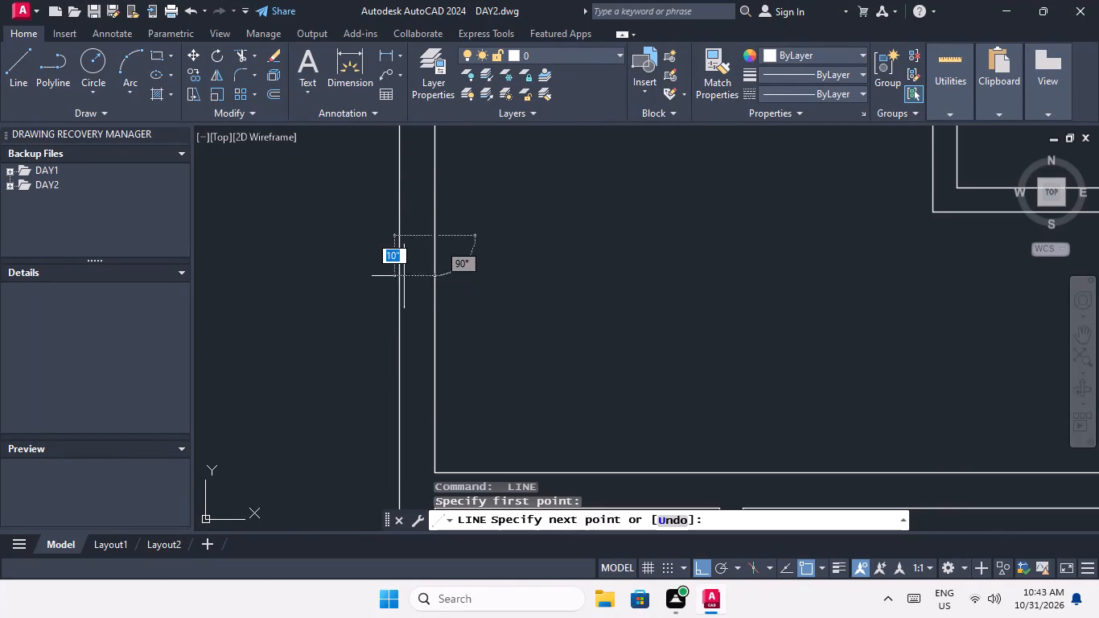
scroll(397, 272, up, 2)
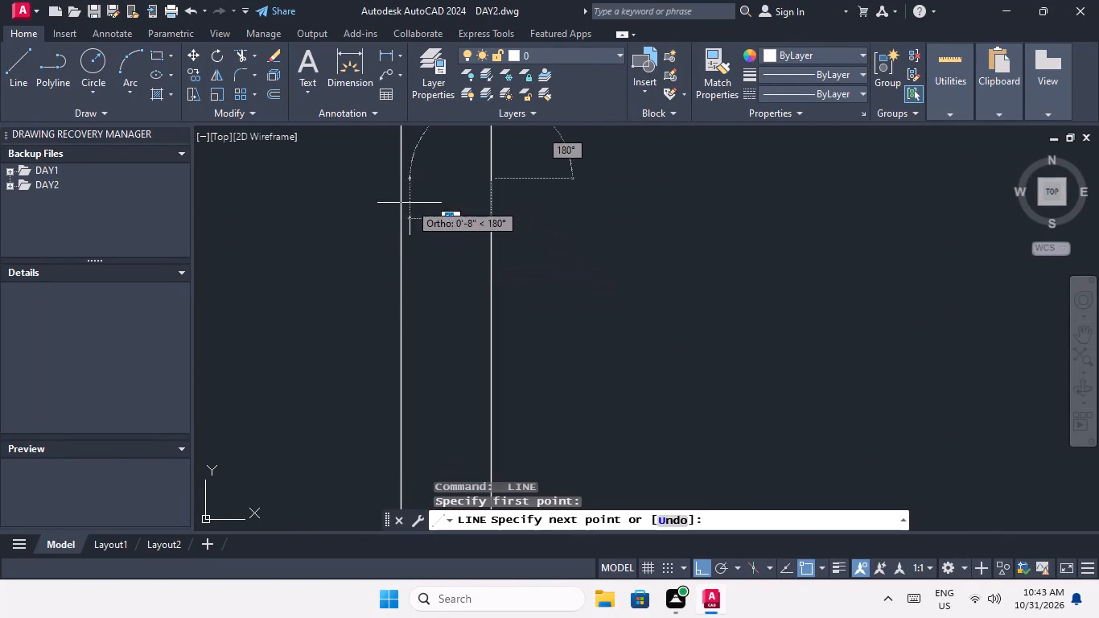
click(401, 177)
key(space)
scroll(440, 220, down, 4)
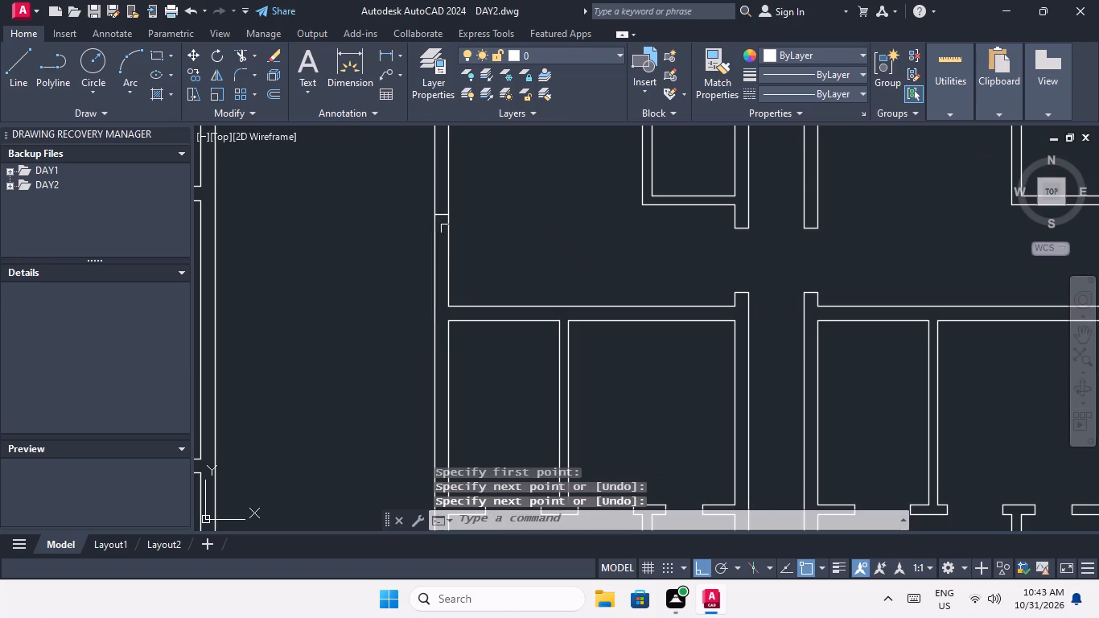
Draw a short line across the block's right outer wall at the midpoint of the top-right unit's lower room.
middle_drag(512, 258, 470, 276)
scroll(472, 248, down, 3)
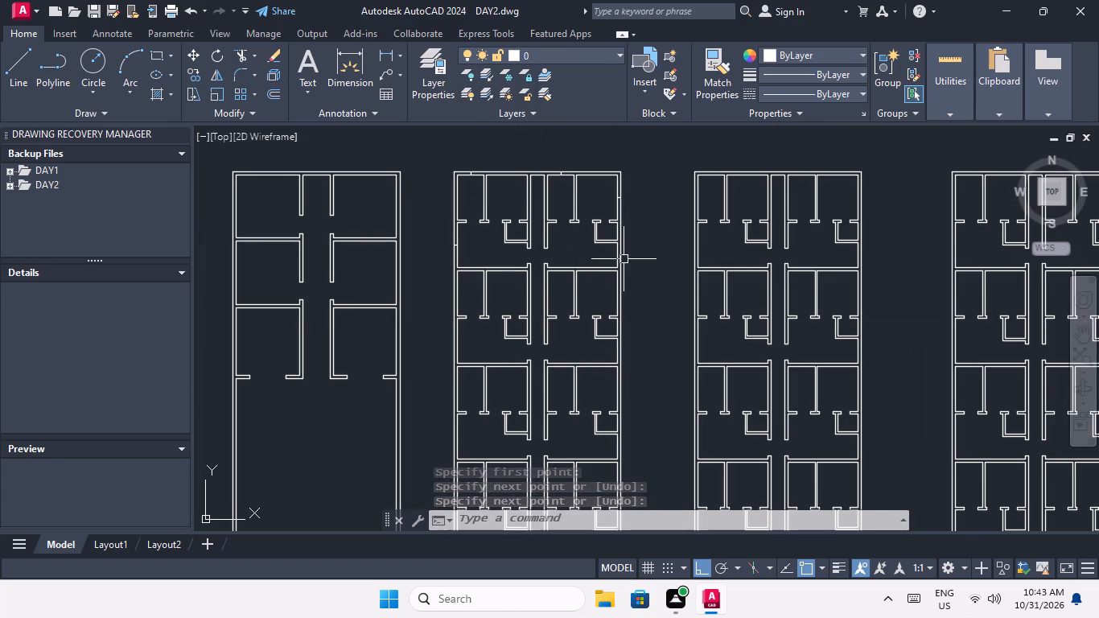
middle_drag(580, 282, 582, 225)
key(space)
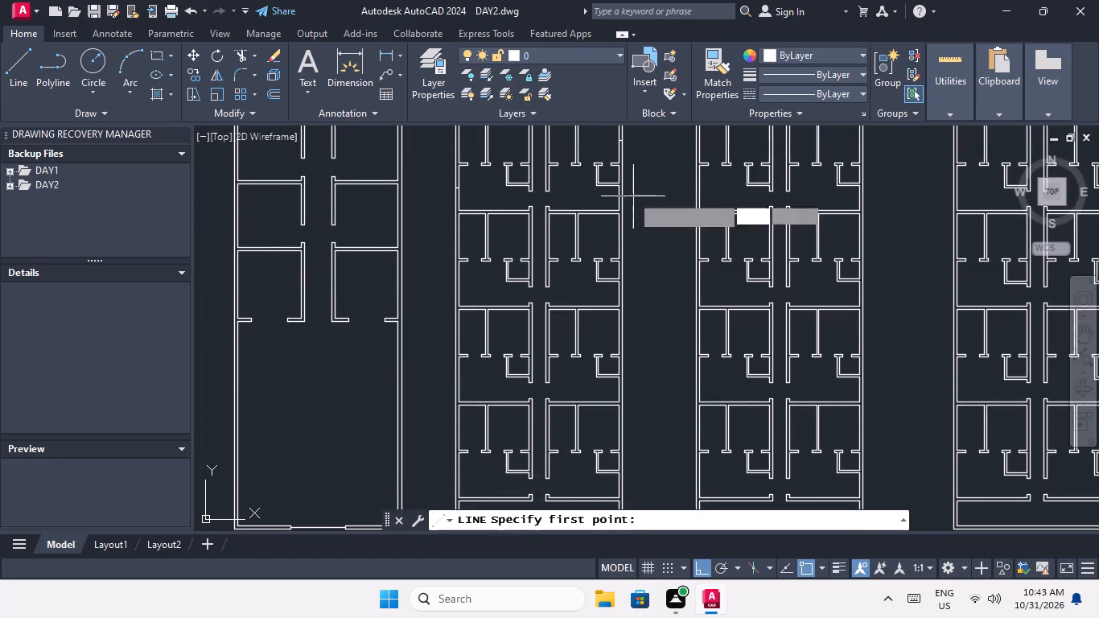
scroll(624, 190, up, 3)
click(598, 218)
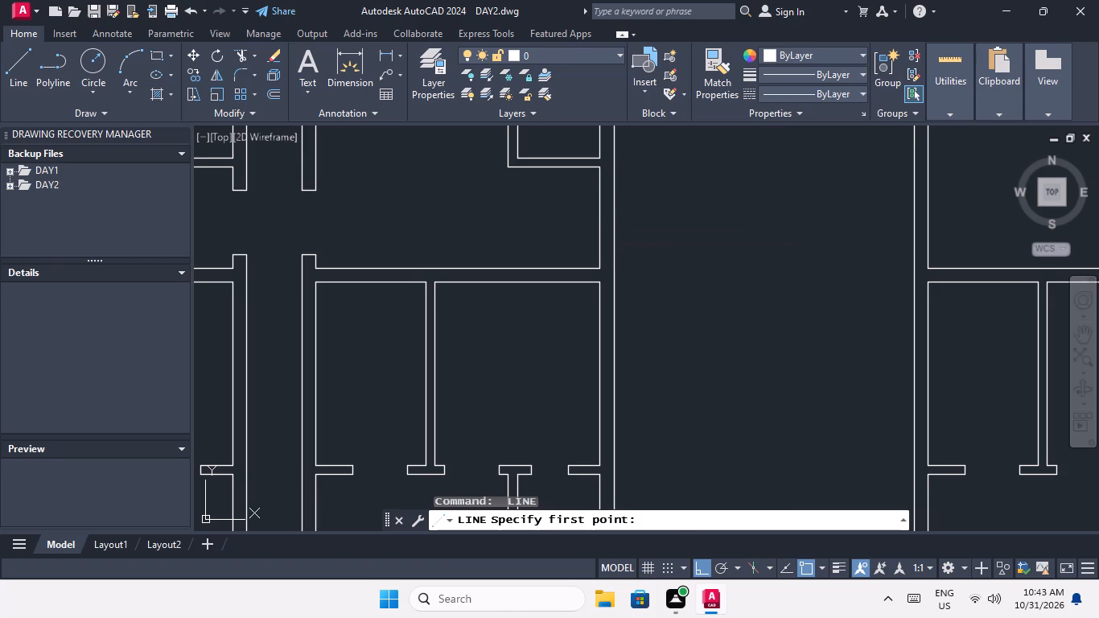
scroll(627, 219, up, 2)
click(590, 215)
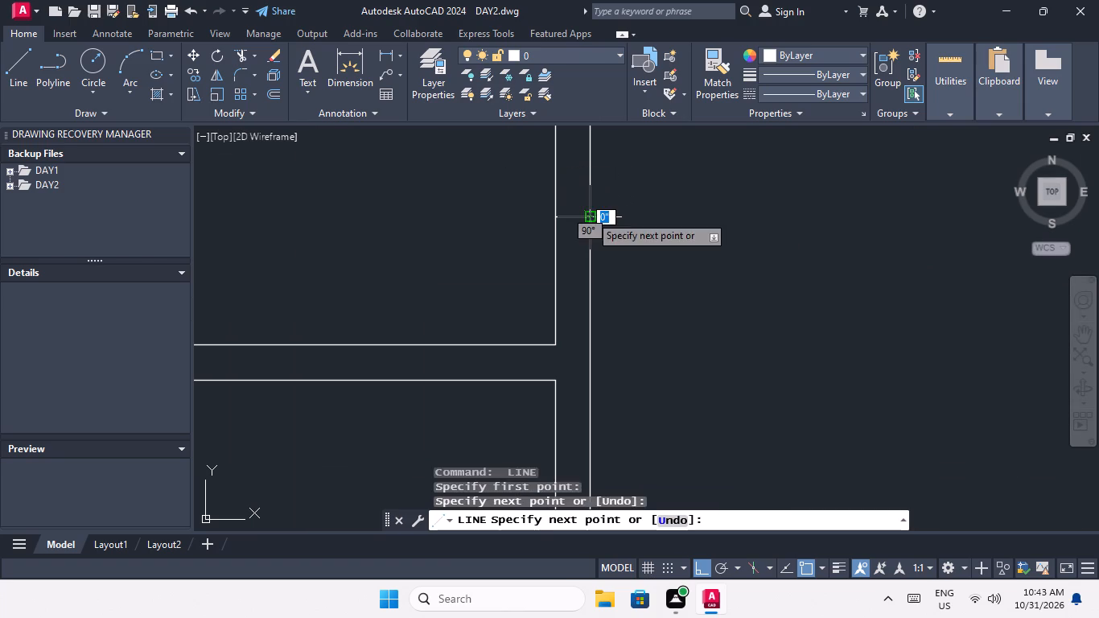
key(space)
Draw a short line across the block's left outer wall at the midpoint of the second-row left unit's upper-left room.
scroll(591, 212, down, 5)
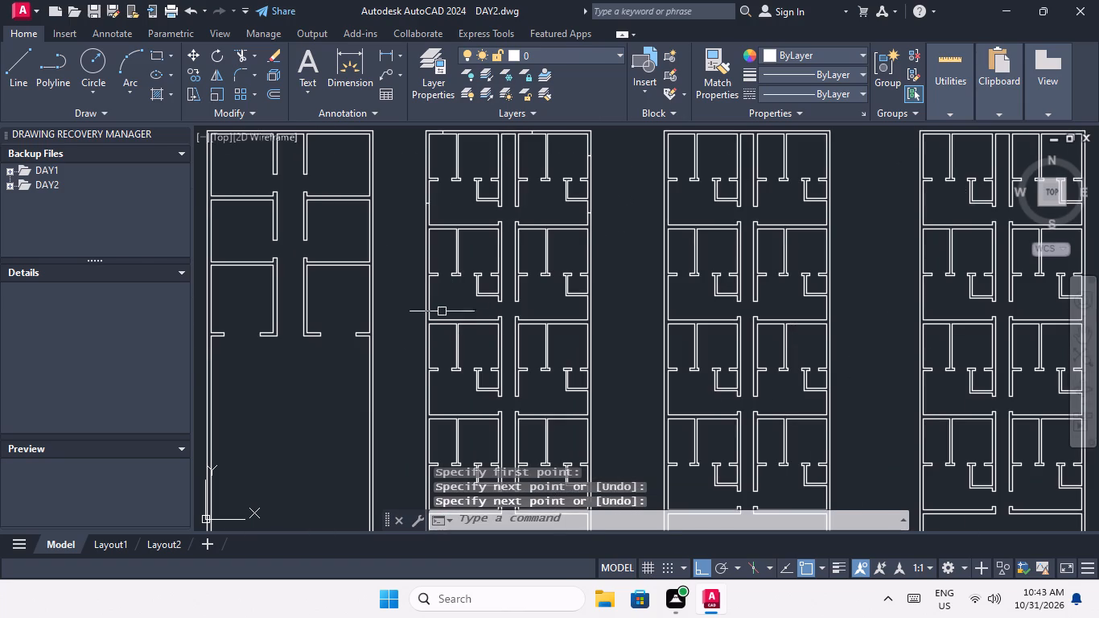
key(space)
scroll(428, 252, up, 2)
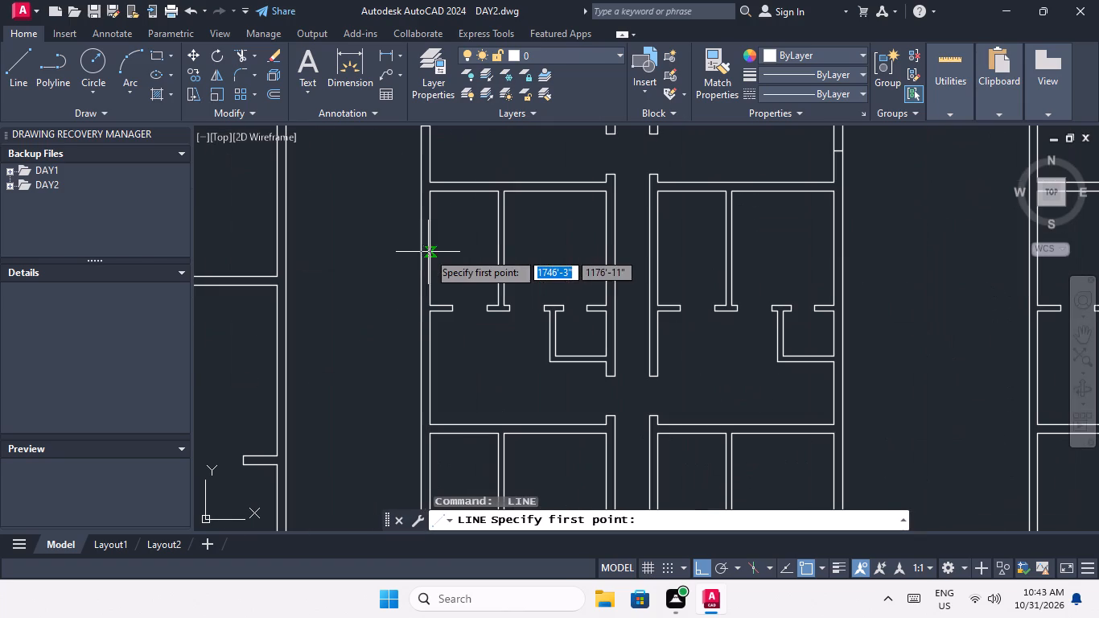
click(431, 248)
scroll(421, 251, up, 3)
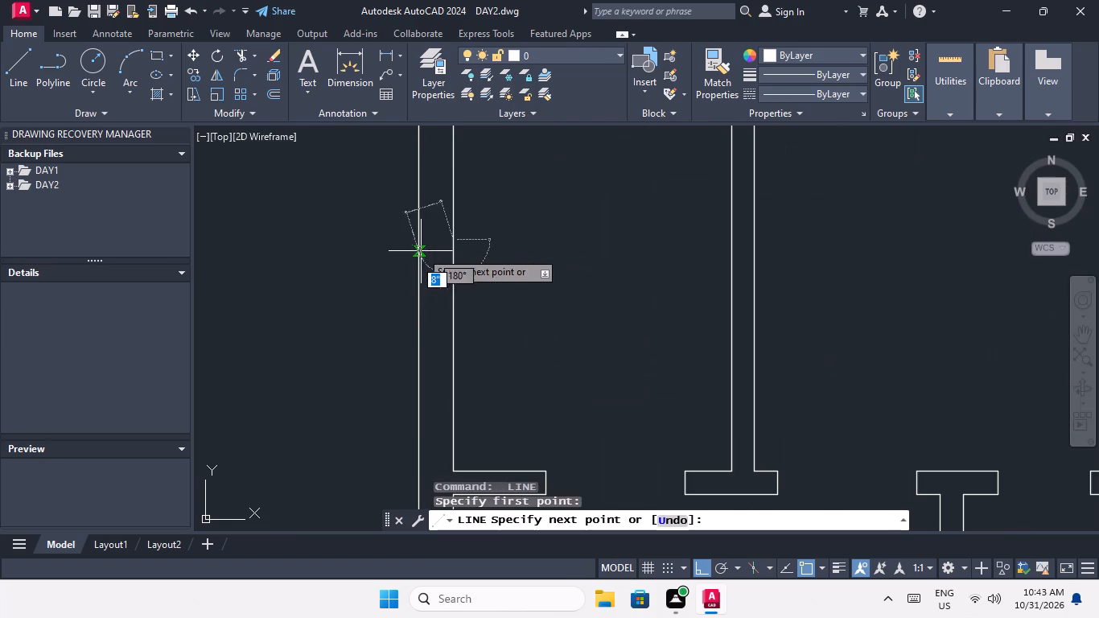
click(418, 241)
key(space)
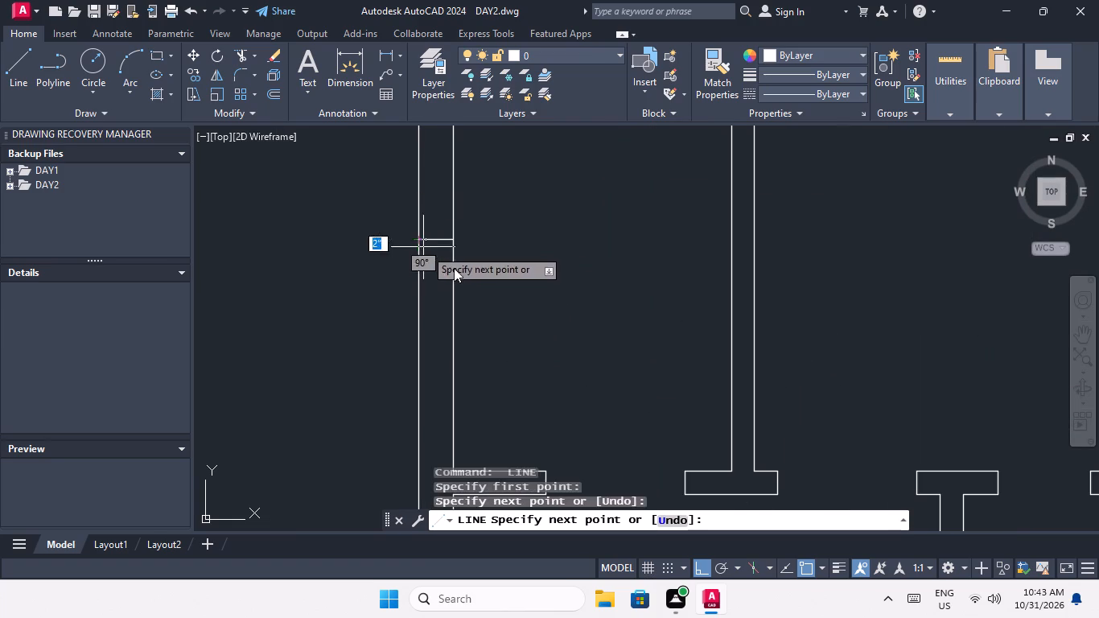
Draw a short line across the block's right outer wall at the midpoint of the second-row right unit's upper-right room.
scroll(492, 247, down, 5)
middle_drag(512, 236, 503, 348)
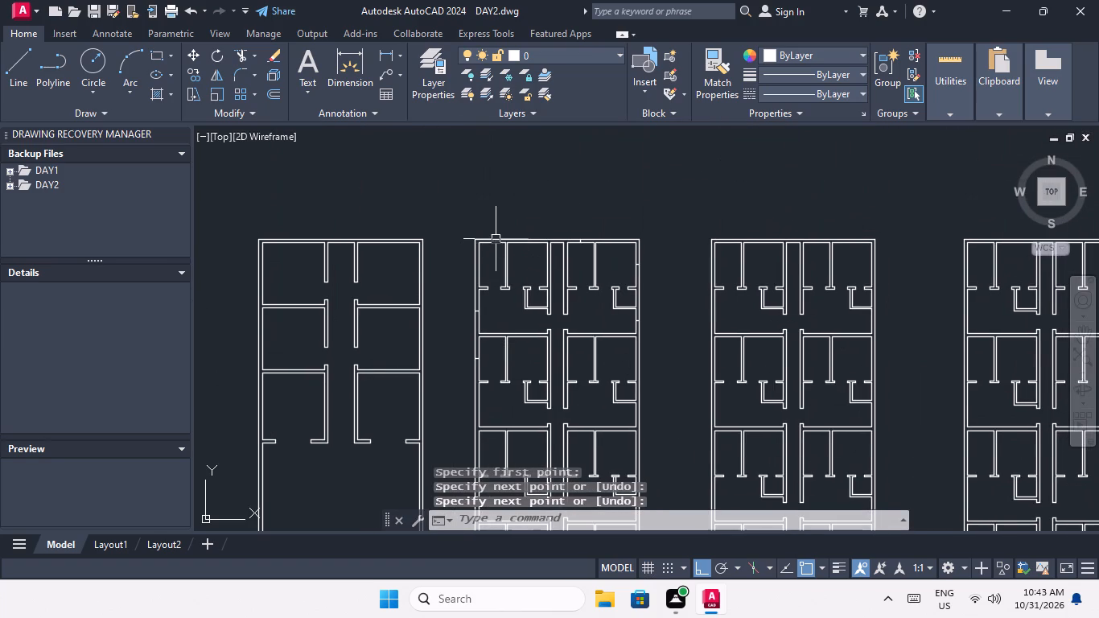
scroll(496, 239, up, 4)
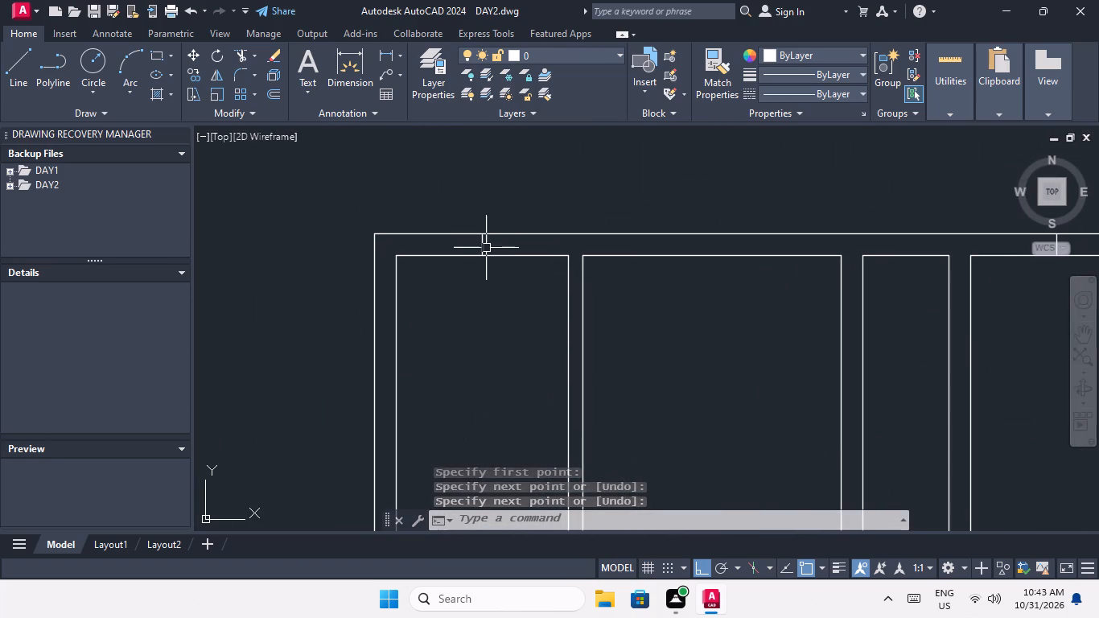
scroll(487, 248, down, 6)
scroll(495, 311, up, 3)
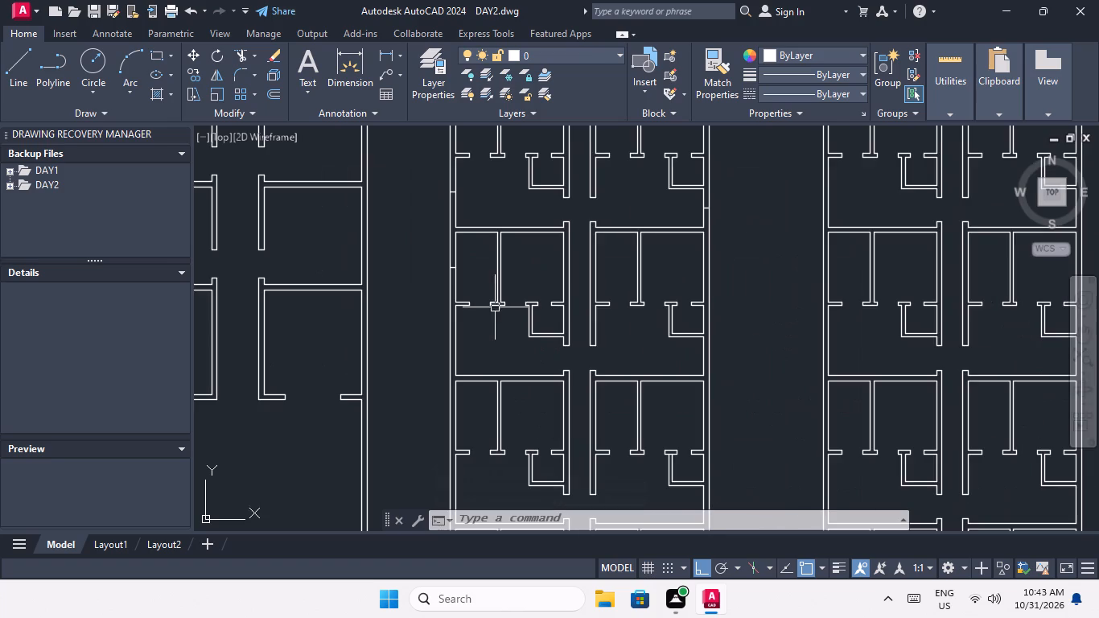
middle_drag(485, 296, 408, 292)
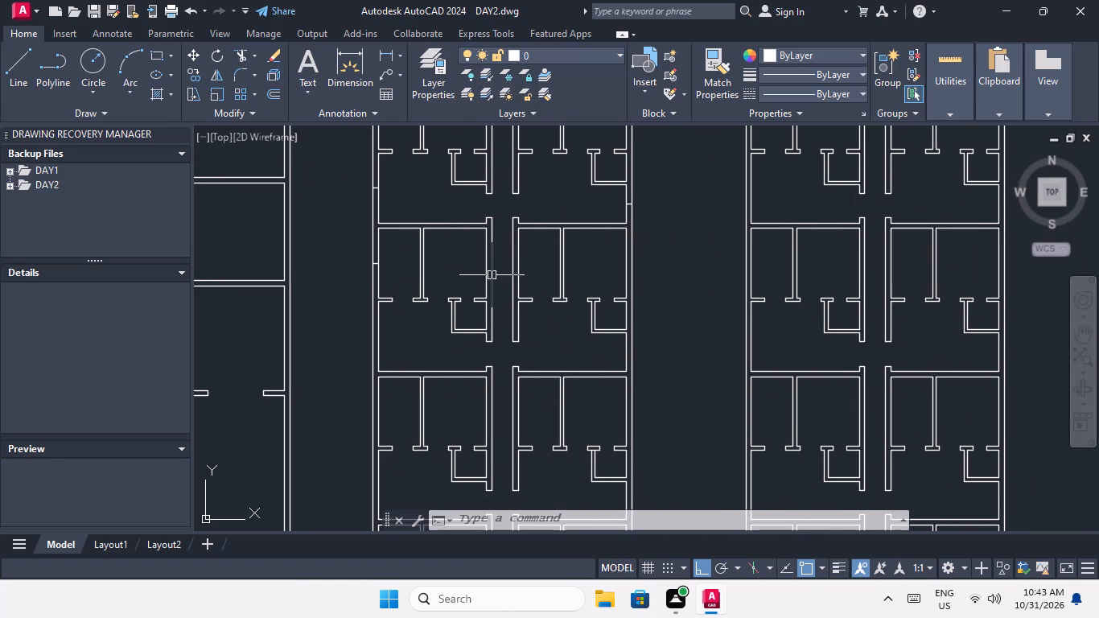
key(space)
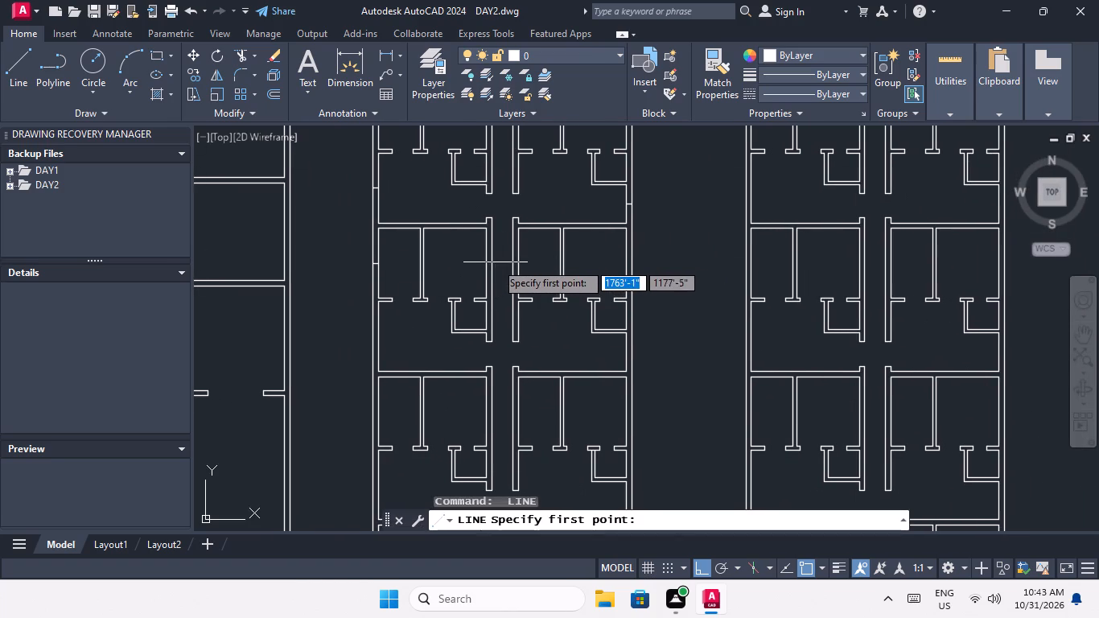
scroll(628, 262, up, 1)
click(624, 267)
scroll(625, 268, up, 2)
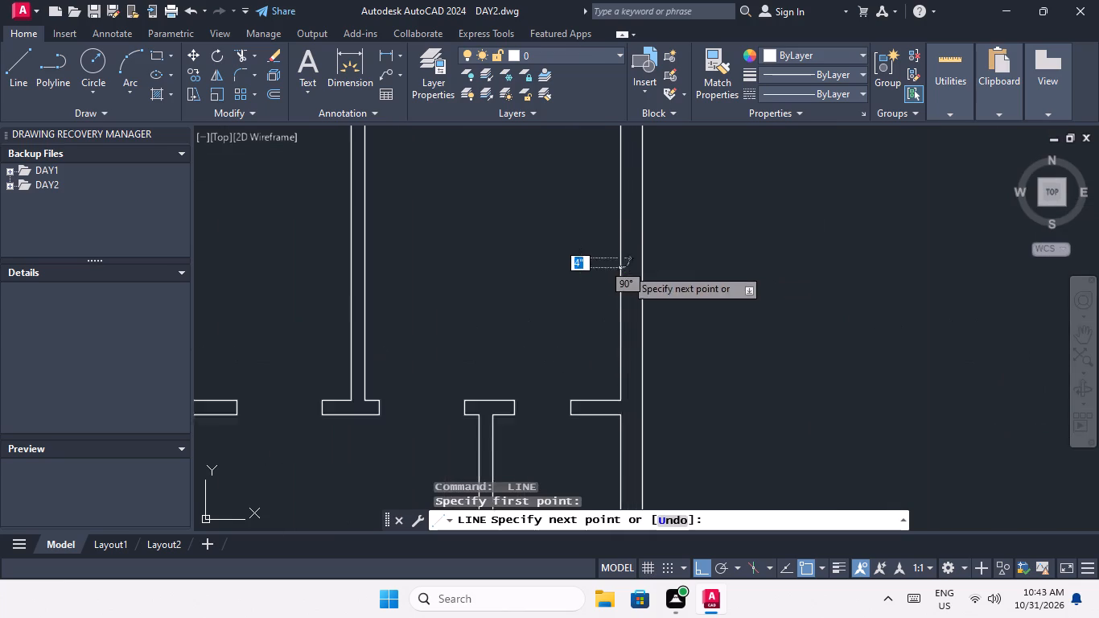
scroll(625, 268, up, 1)
click(649, 249)
key(space)
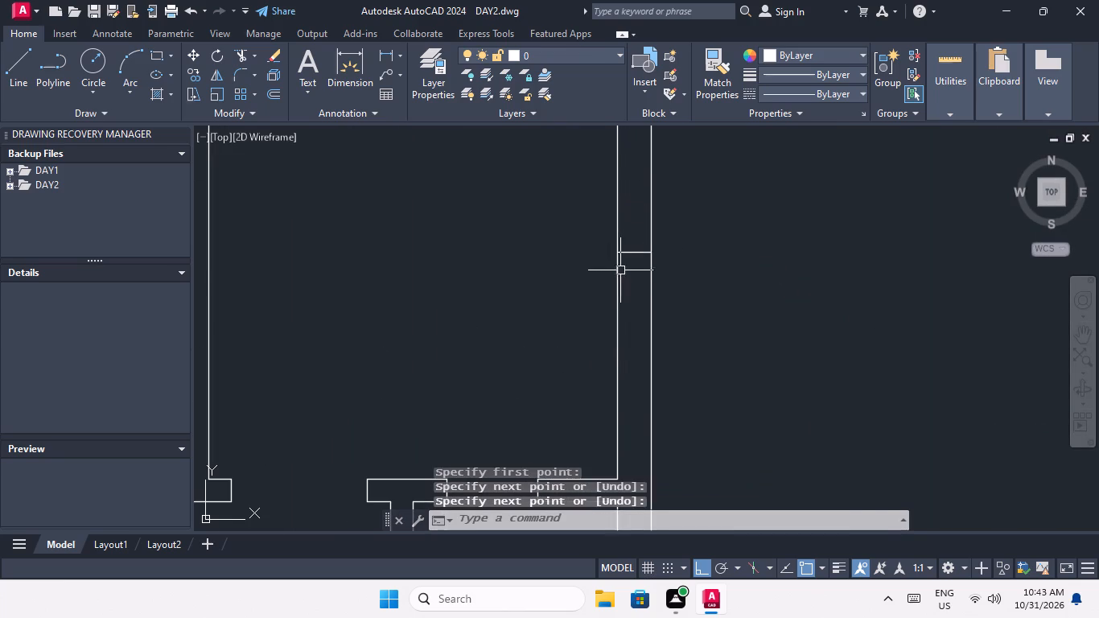
Draw a 9" line across the corridor's right wall at the midpoint of the second-row right unit's upper room.
scroll(618, 263, down, 4)
middle_drag(599, 284, 681, 269)
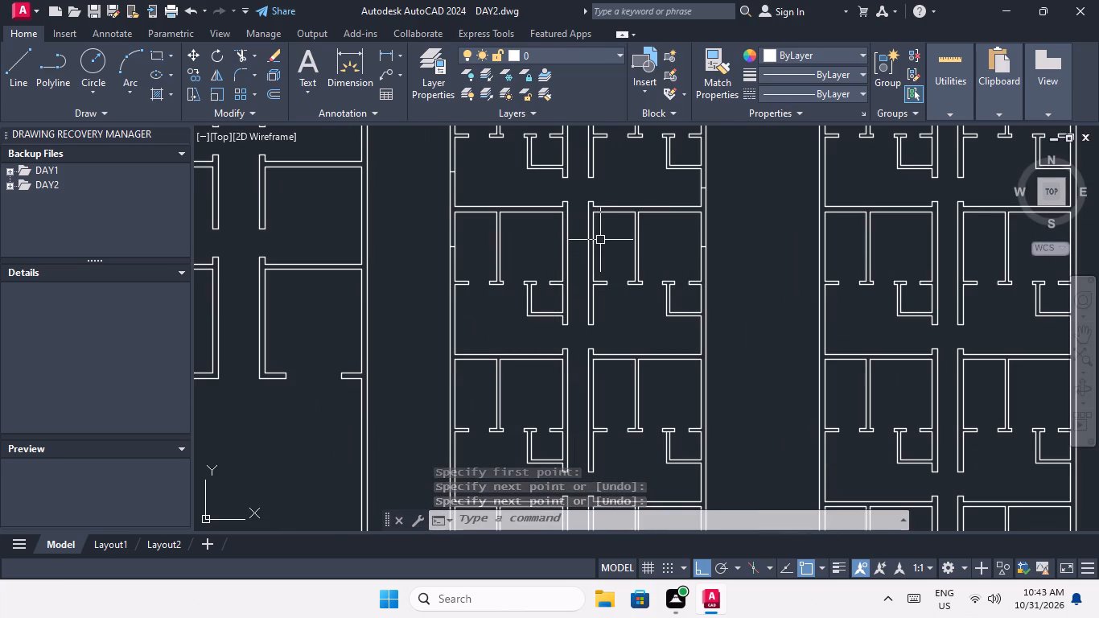
key(space)
scroll(617, 208, up, 2)
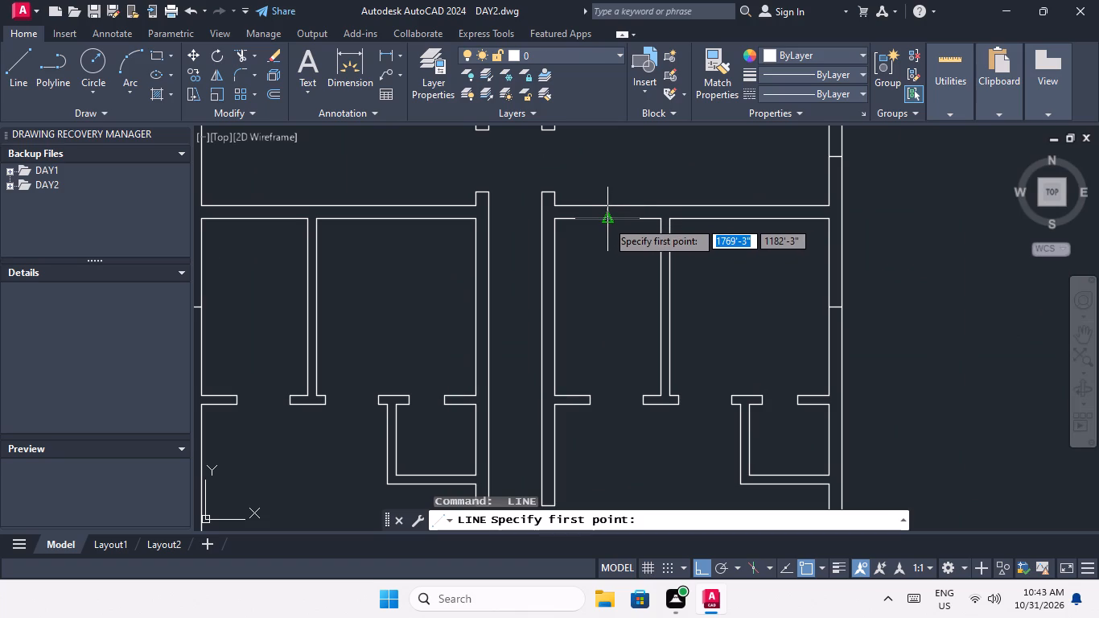
scroll(607, 220, down, 3)
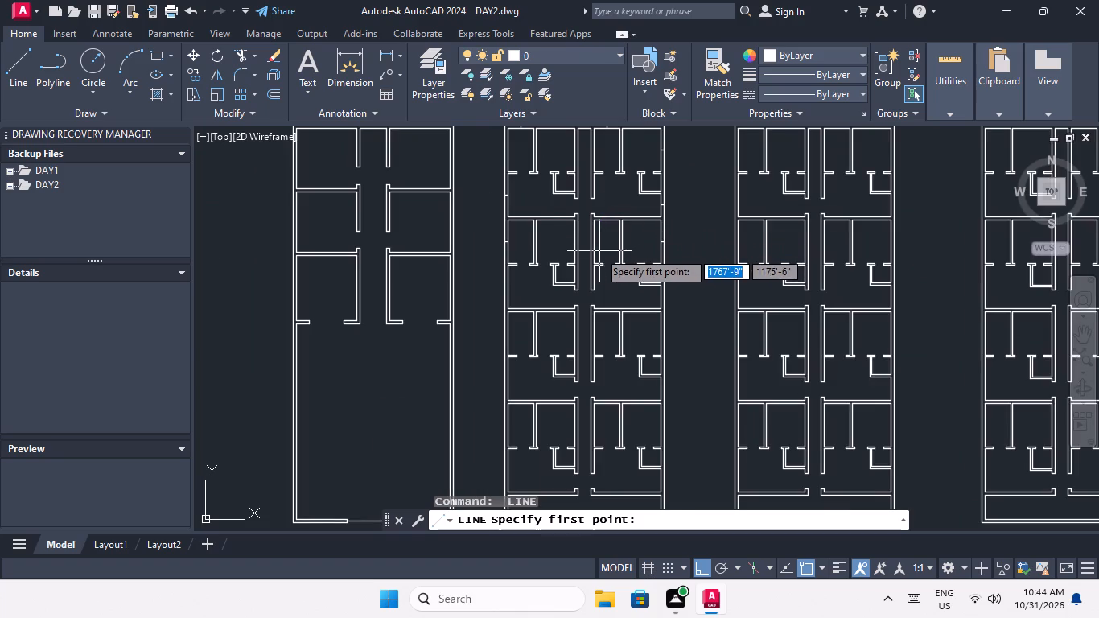
scroll(591, 244, up, 4)
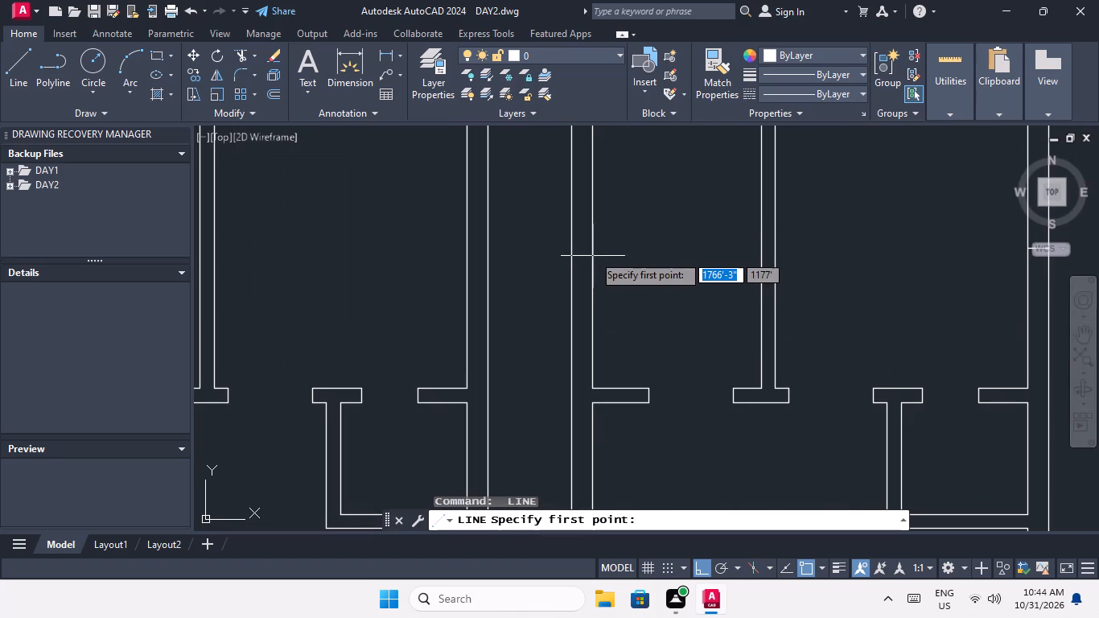
click(590, 245)
scroll(581, 247, up, 2)
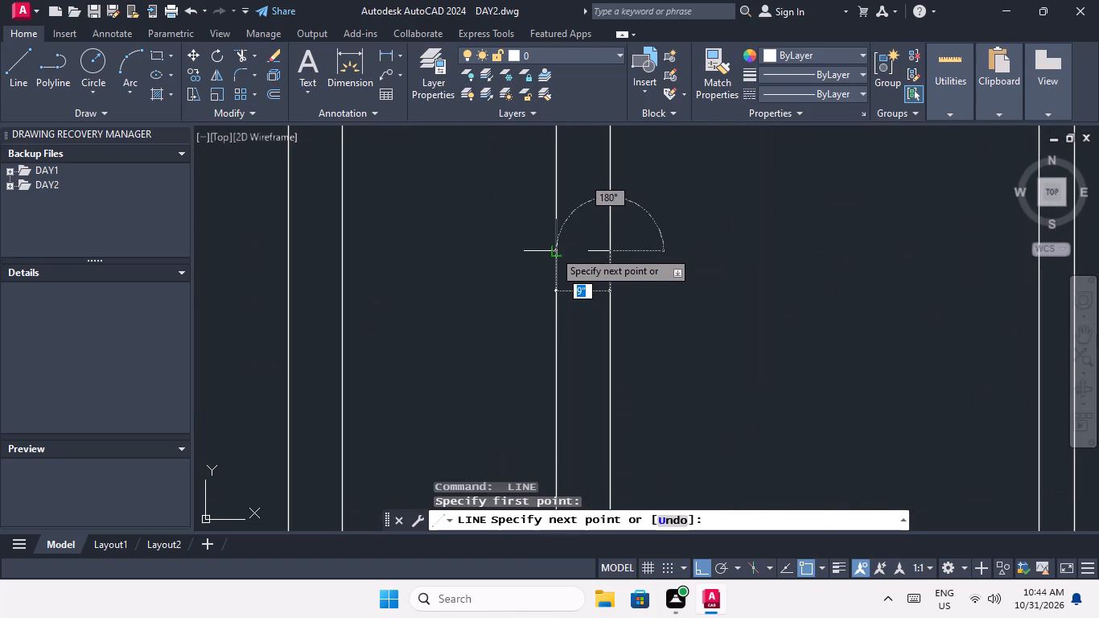
click(554, 249)
key(space)
Draw a straight 9" line across the corridor's left wall at the midpoint of the second-row left unit's upper room.
scroll(543, 258, down, 4)
key(space)
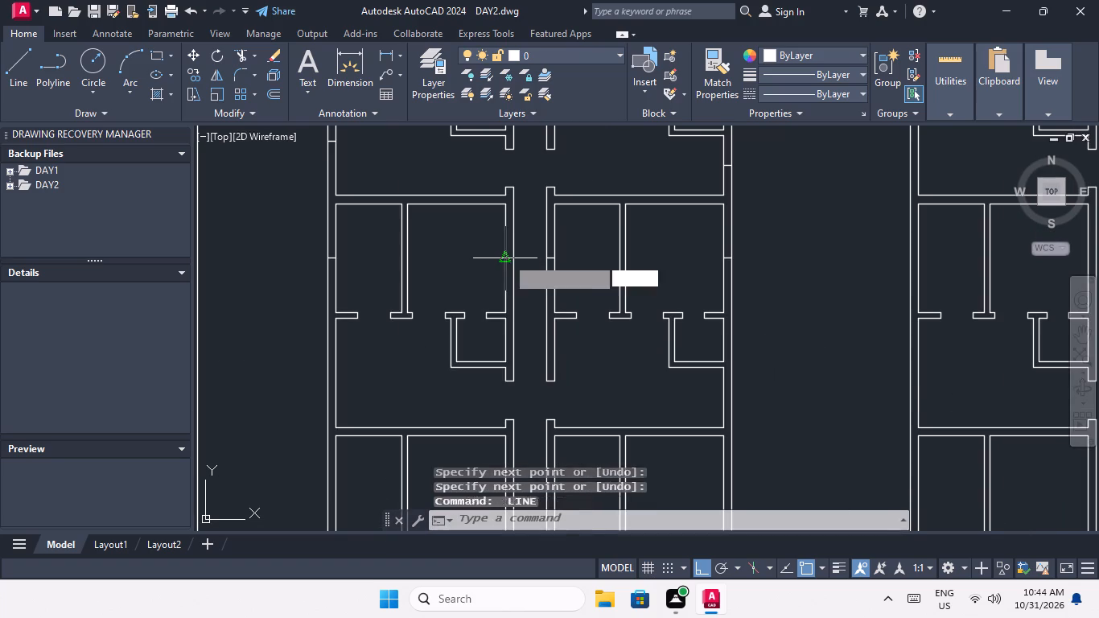
scroll(507, 257, up, 2)
click(502, 255)
scroll(520, 257, up, 3)
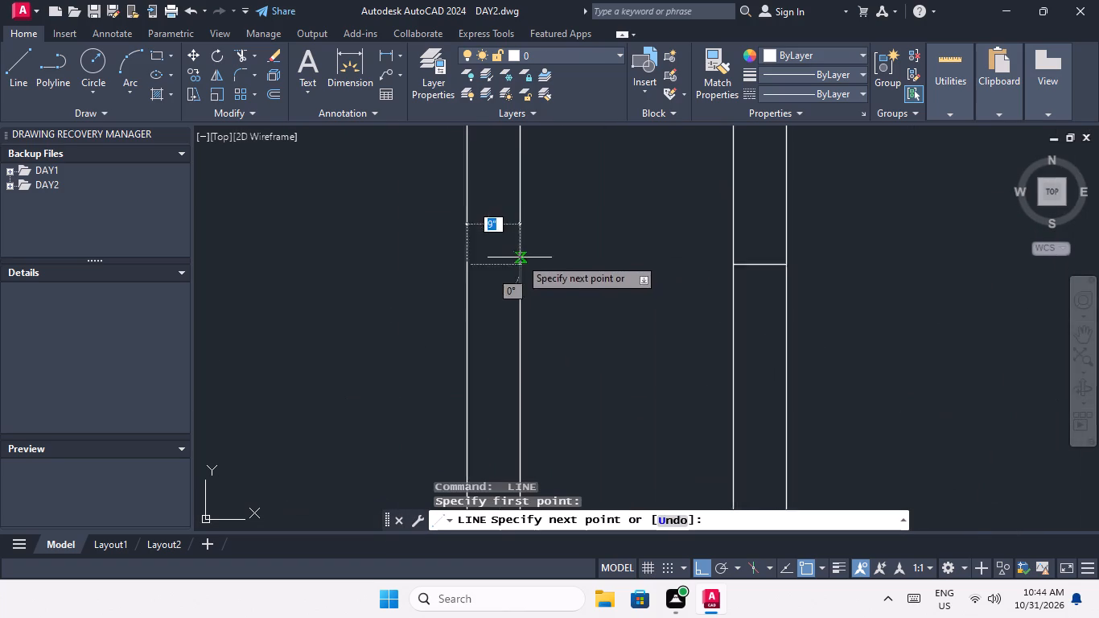
click(517, 263)
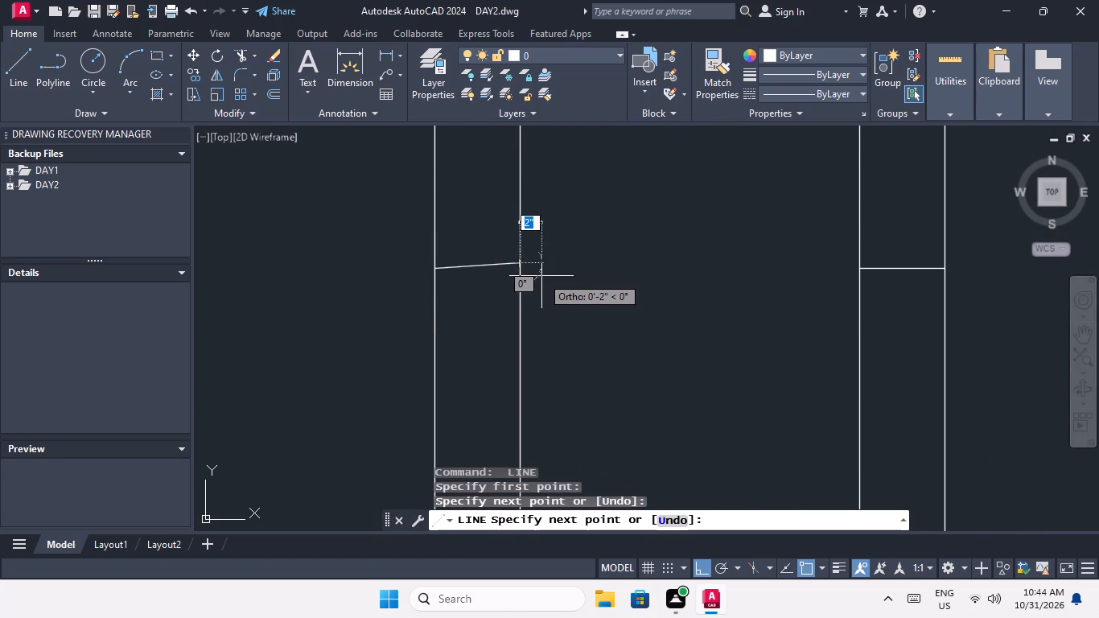
key(ctrl+z)
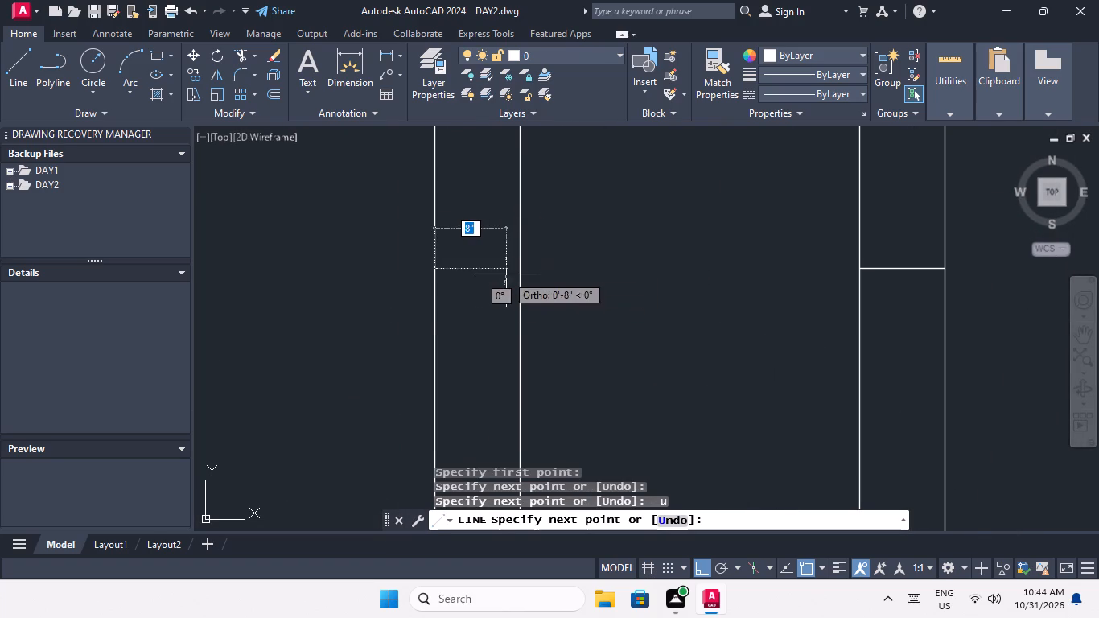
click(521, 264)
key(space)
Draw a 9" line across the block's left outer wall at the midpoint of the second-row left unit's lower room.
scroll(527, 249, down, 4)
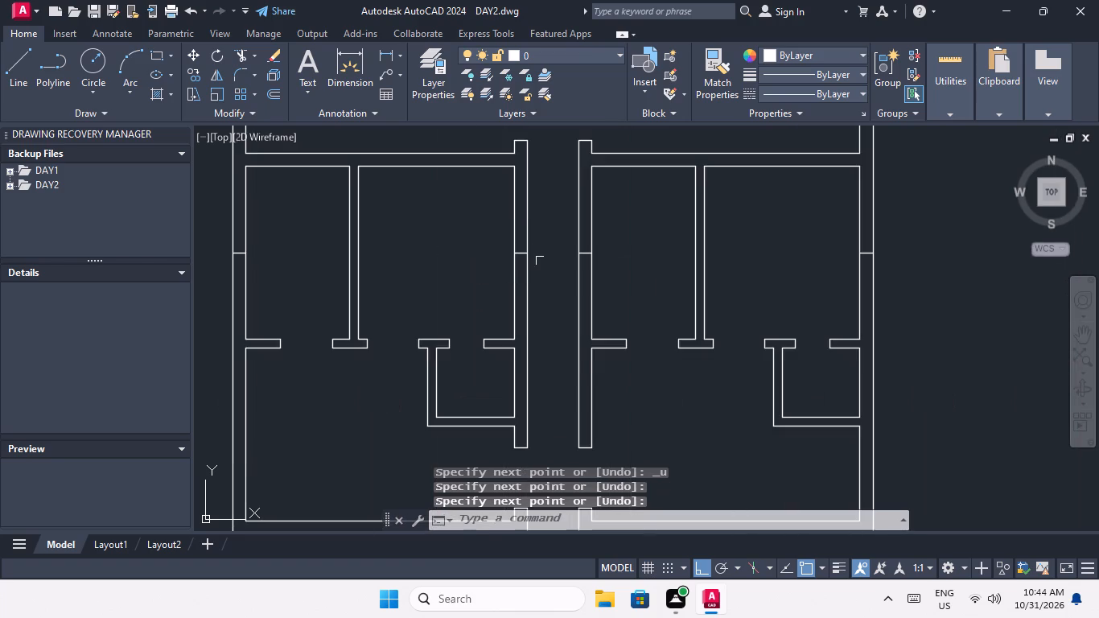
middle_drag(540, 263, 532, 300)
scroll(541, 227, down, 2)
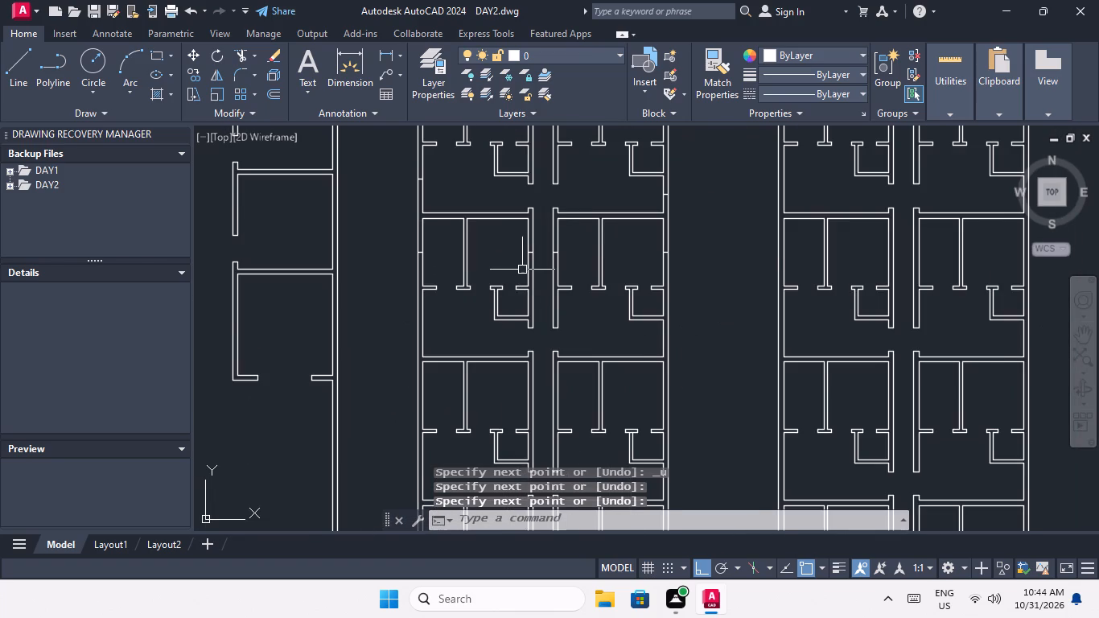
middle_drag(523, 266, 510, 328)
middle_drag(500, 308, 492, 348)
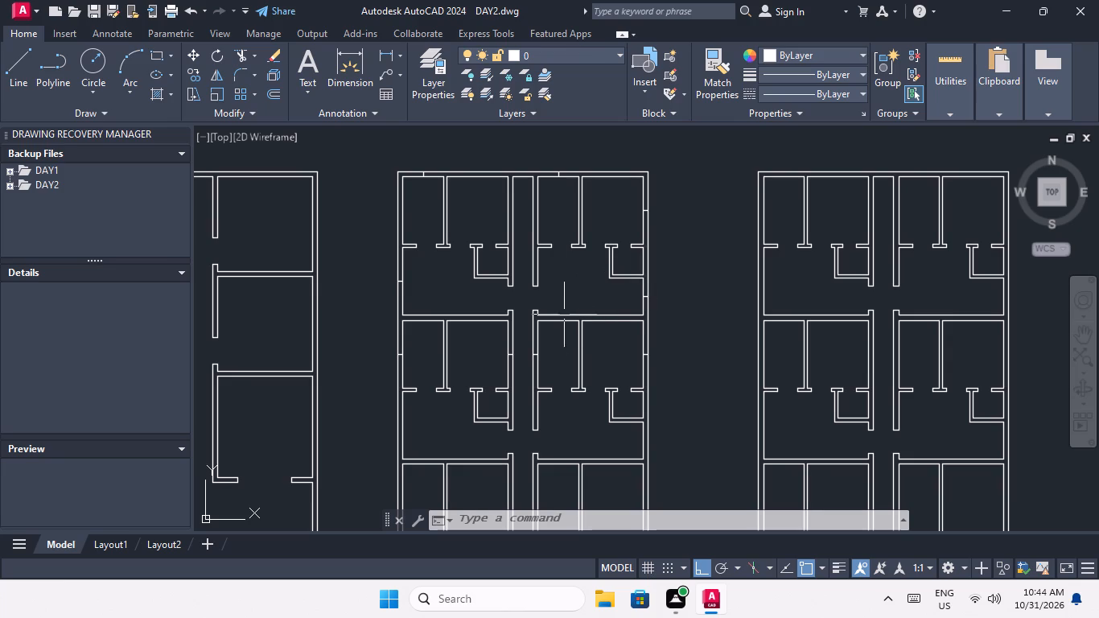
middle_click(562, 231)
scroll(562, 282, down, 1)
middle_drag(558, 276, 558, 185)
scroll(504, 250, up, 2)
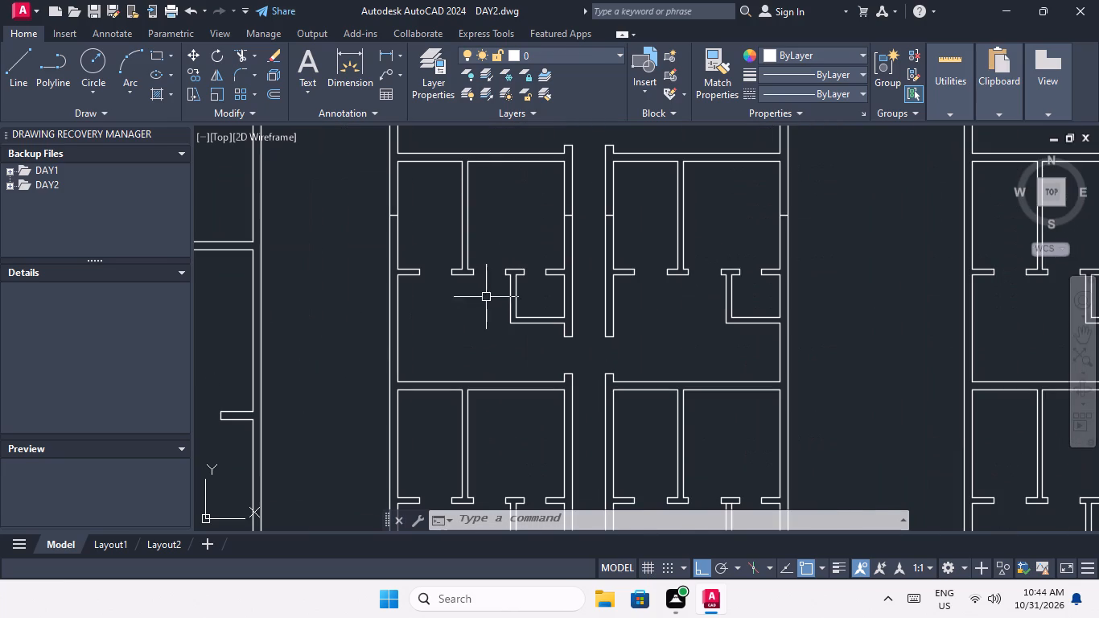
key(space)
click(398, 329)
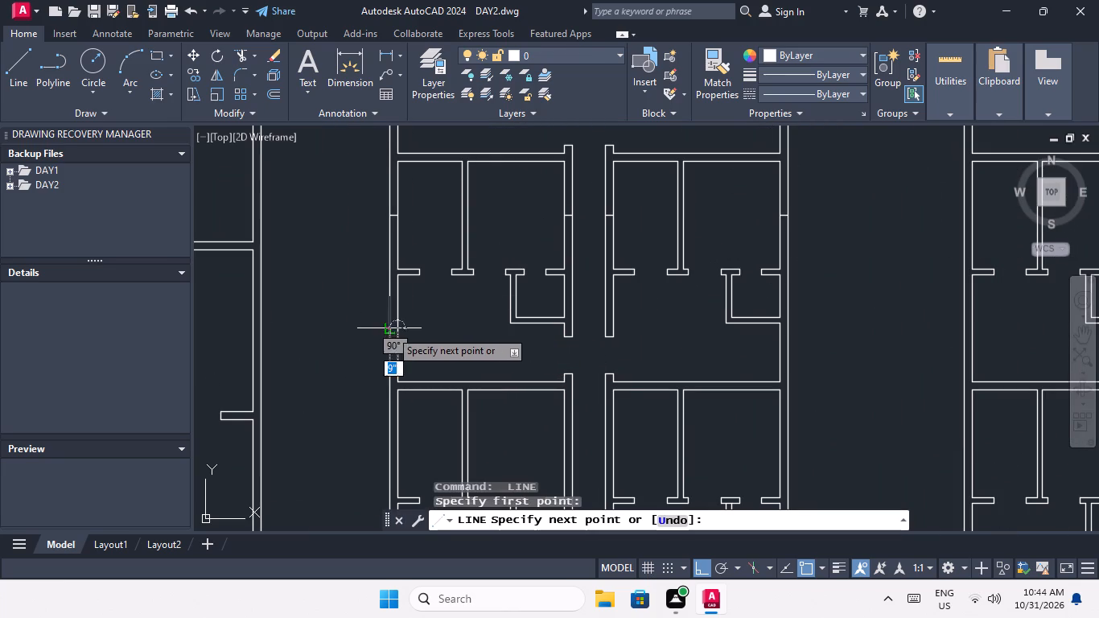
scroll(388, 331, up, 3)
click(396, 328)
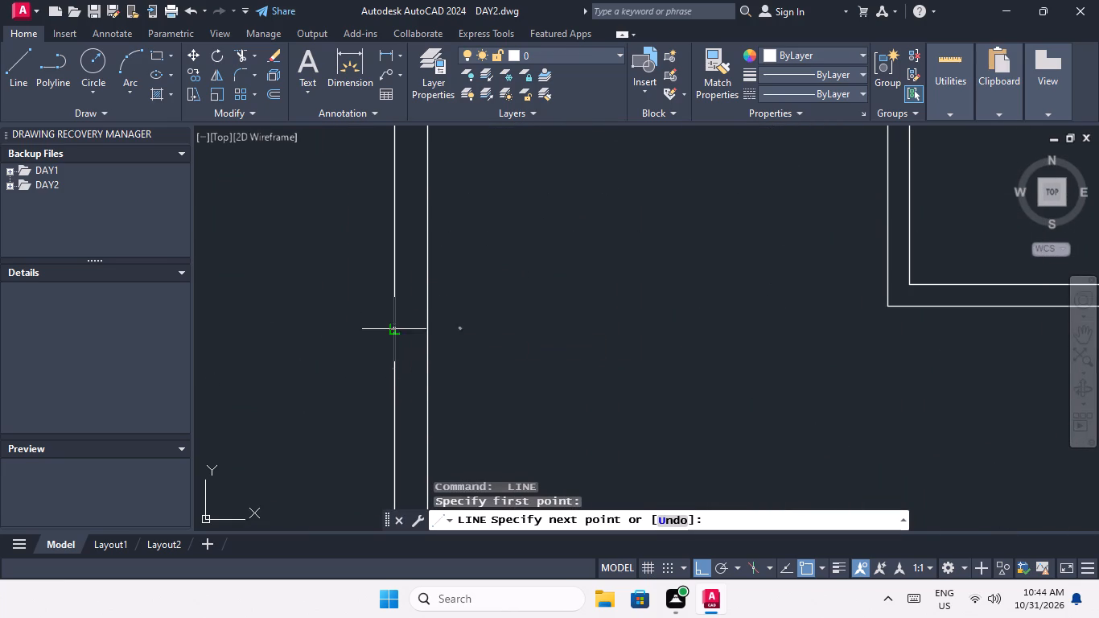
key(space)
Draw a 9" line across the block's right outer wall at the midpoint of the second-row right unit's lower room.
scroll(410, 295, down, 5)
scroll(561, 307, up, 2)
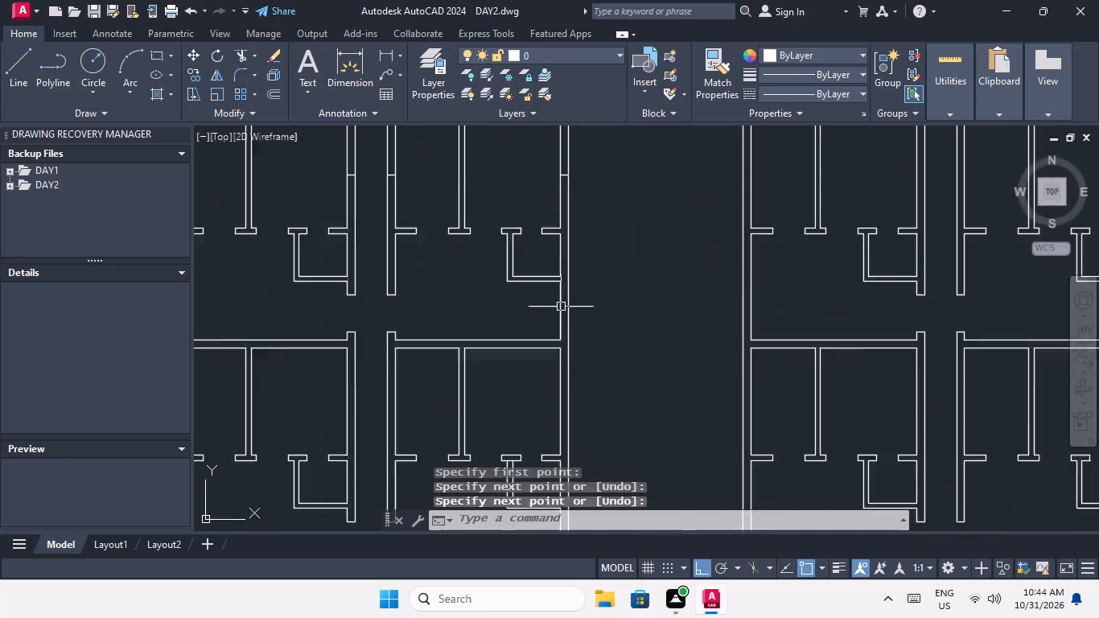
scroll(561, 307, up, 1)
key(space)
click(559, 315)
scroll(573, 315, up, 3)
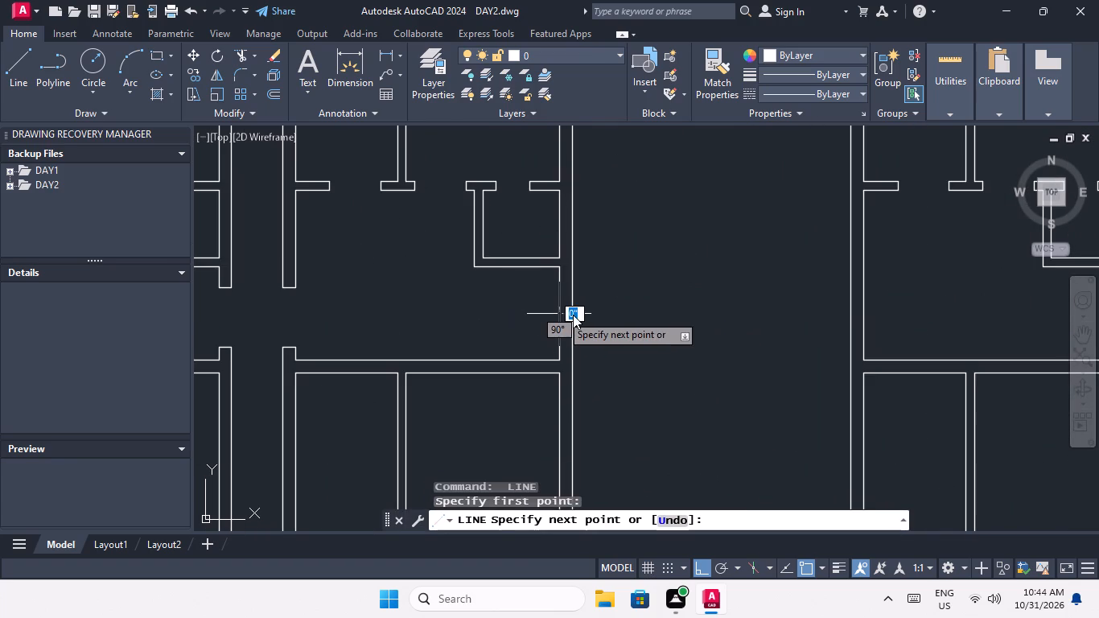
scroll(573, 311, up, 3)
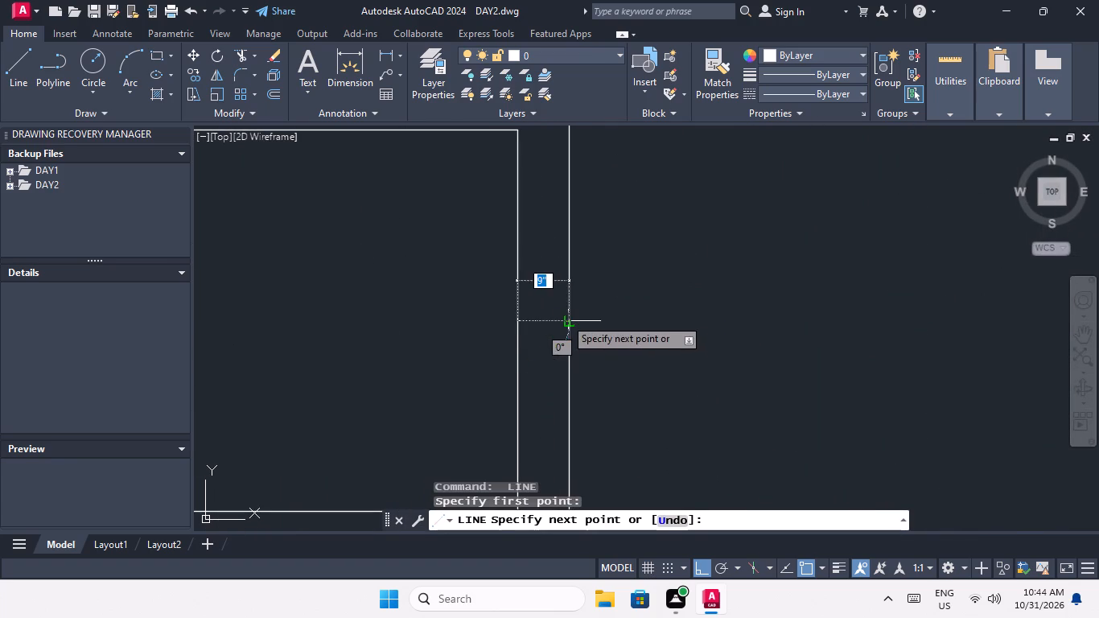
click(565, 317)
key(space)
scroll(584, 293, down, 5)
middle_drag(615, 285, 601, 345)
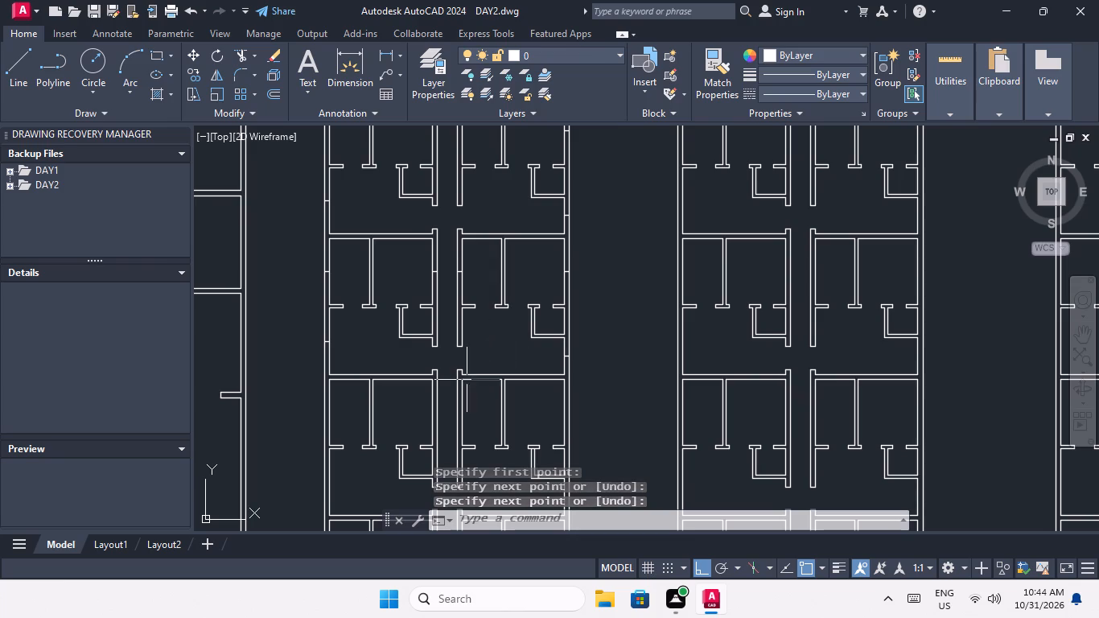
middle_drag(459, 355, 477, 261)
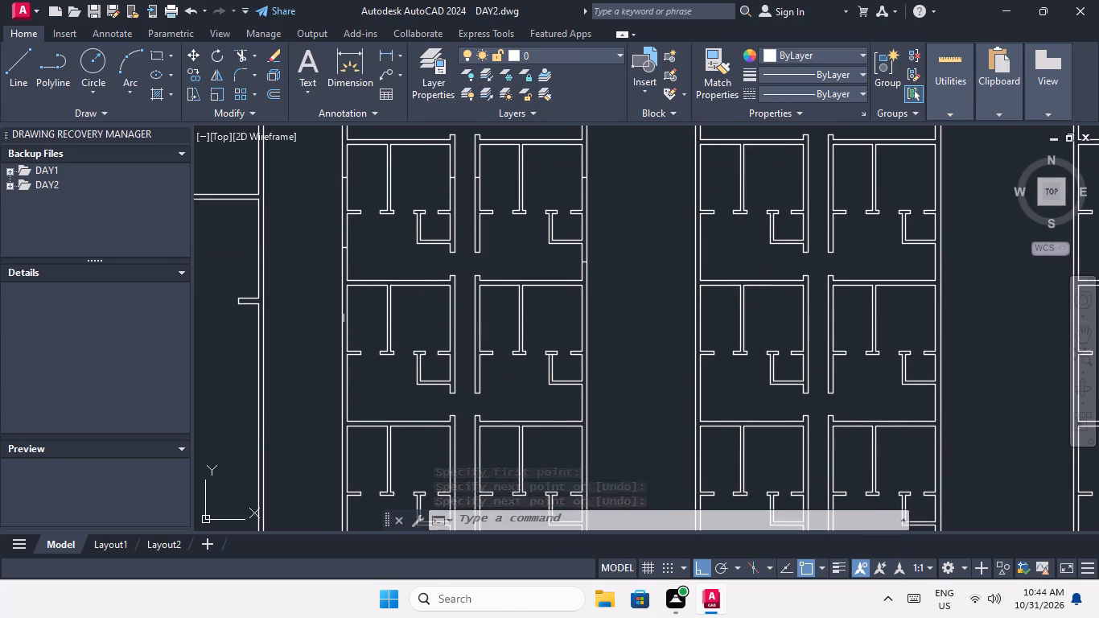
Draw a 9" line across the block's left outer wall at the midpoint of the third-row left unit's upper room.
key(space)
scroll(349, 315, up, 2)
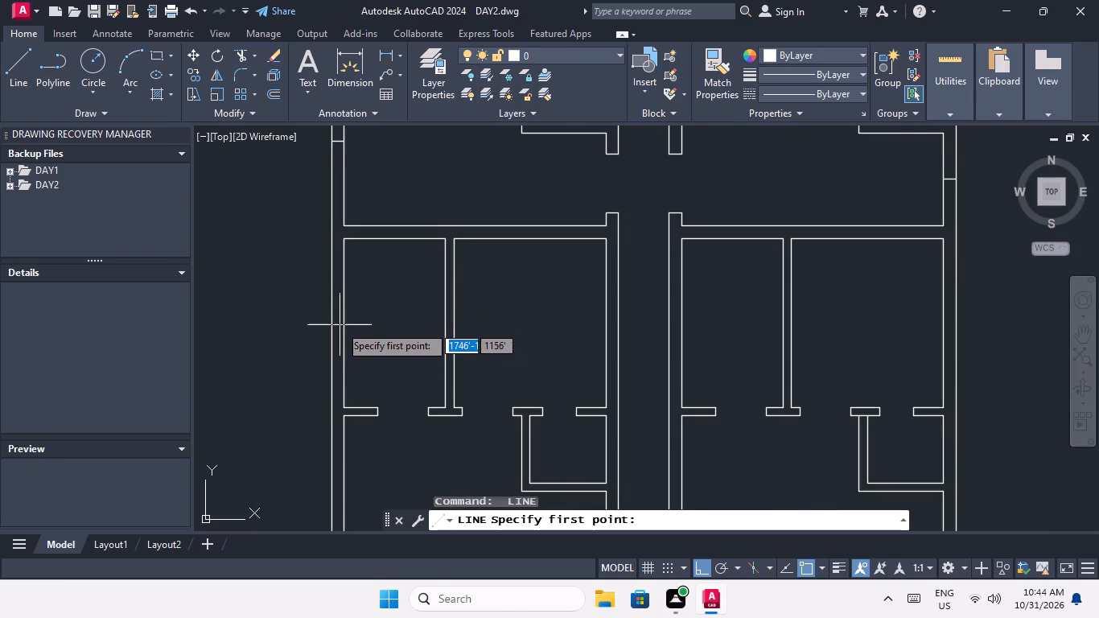
click(344, 319)
scroll(329, 320, up, 4)
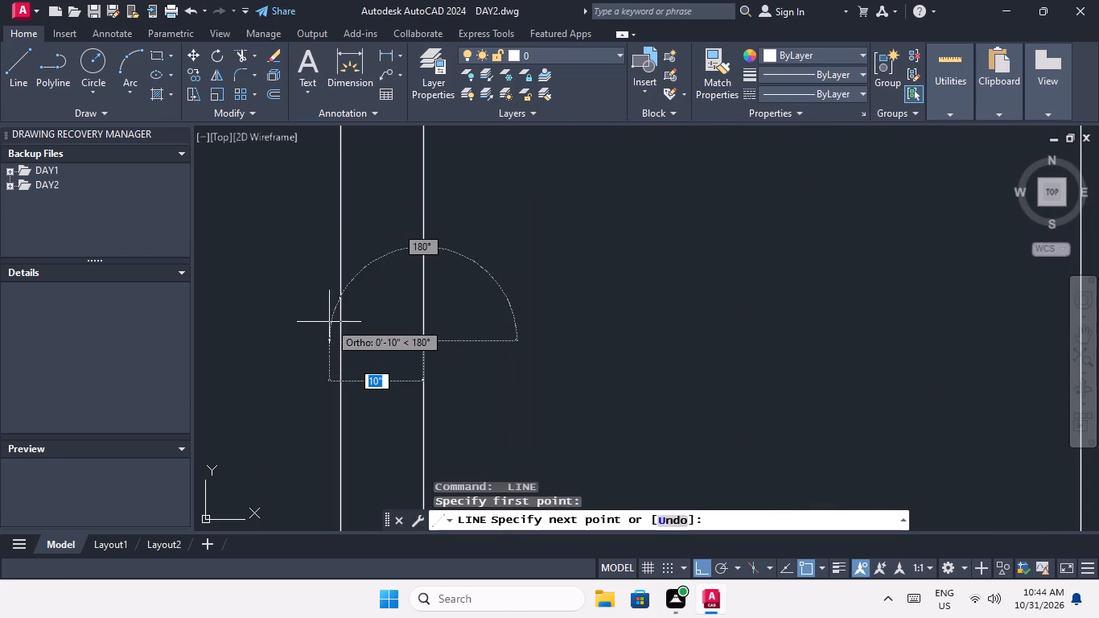
click(342, 342)
key(space)
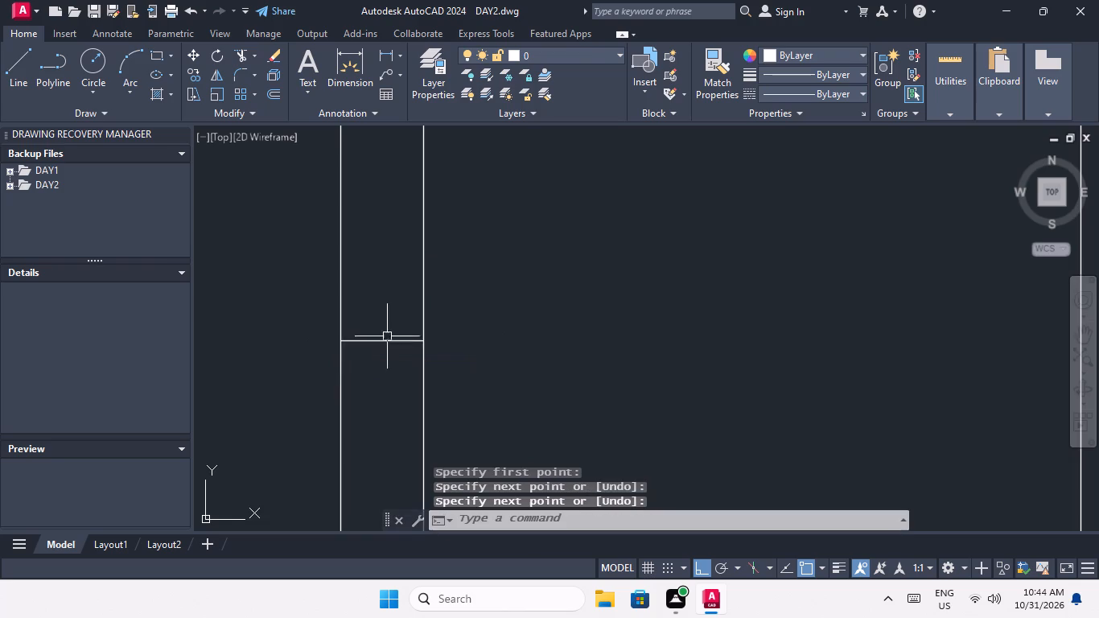
Draw a 9" line across the corridor's left wall at the midpoint of the third-row left unit's upper room.
scroll(394, 305, down, 4)
scroll(459, 308, down, 2)
key(space)
scroll(530, 316, up, 2)
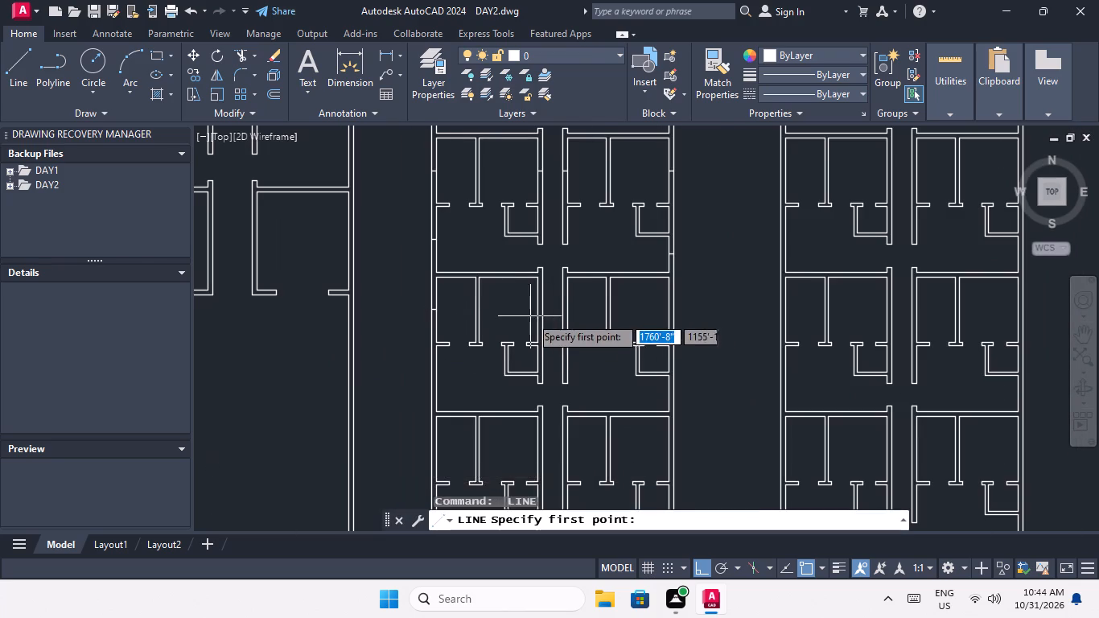
click(547, 298)
scroll(553, 301, up, 3)
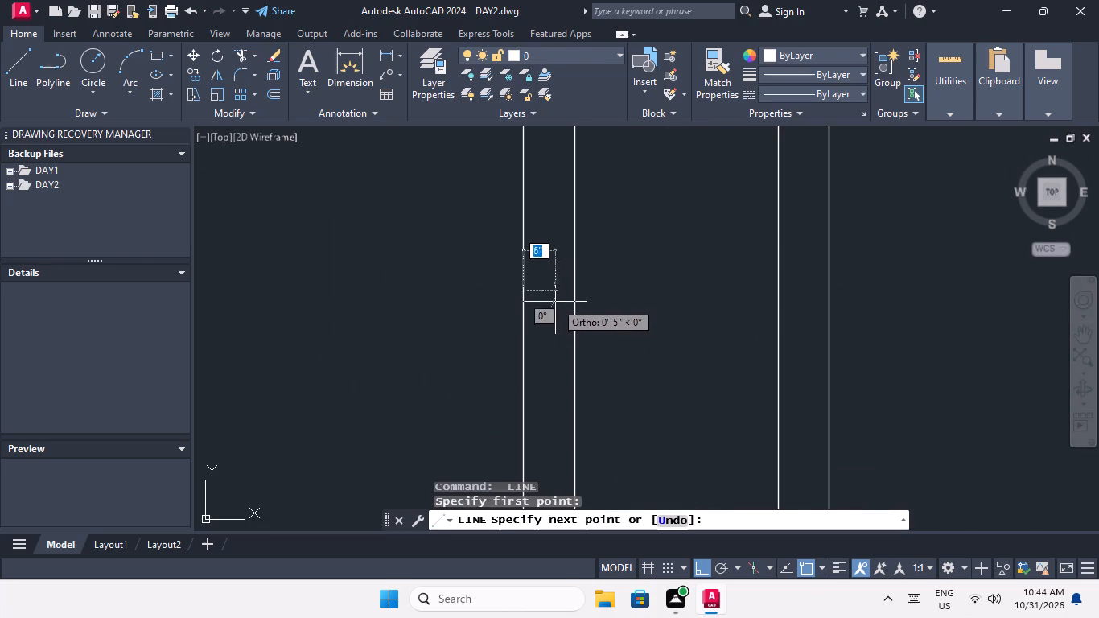
click(577, 292)
key(space)
Draw a 9" line across the block's left outer wall at the midpoint of the third-row left unit's lower room.
scroll(563, 266, down, 4)
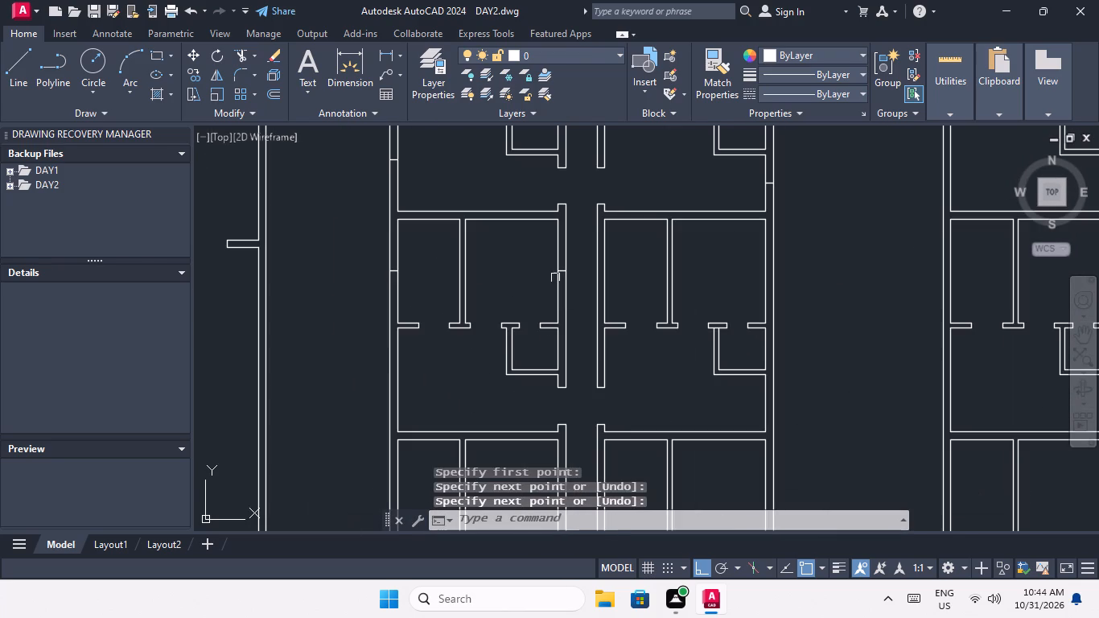
middle_drag(497, 340, 520, 276)
key(space)
scroll(422, 323, up, 2)
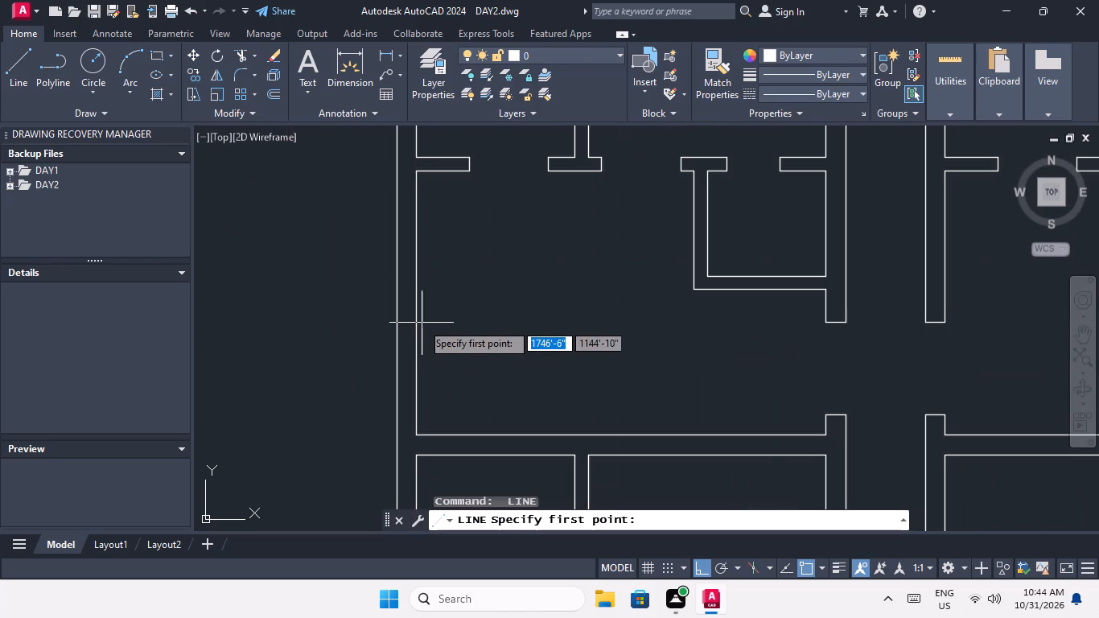
click(415, 304)
scroll(387, 303, up, 3)
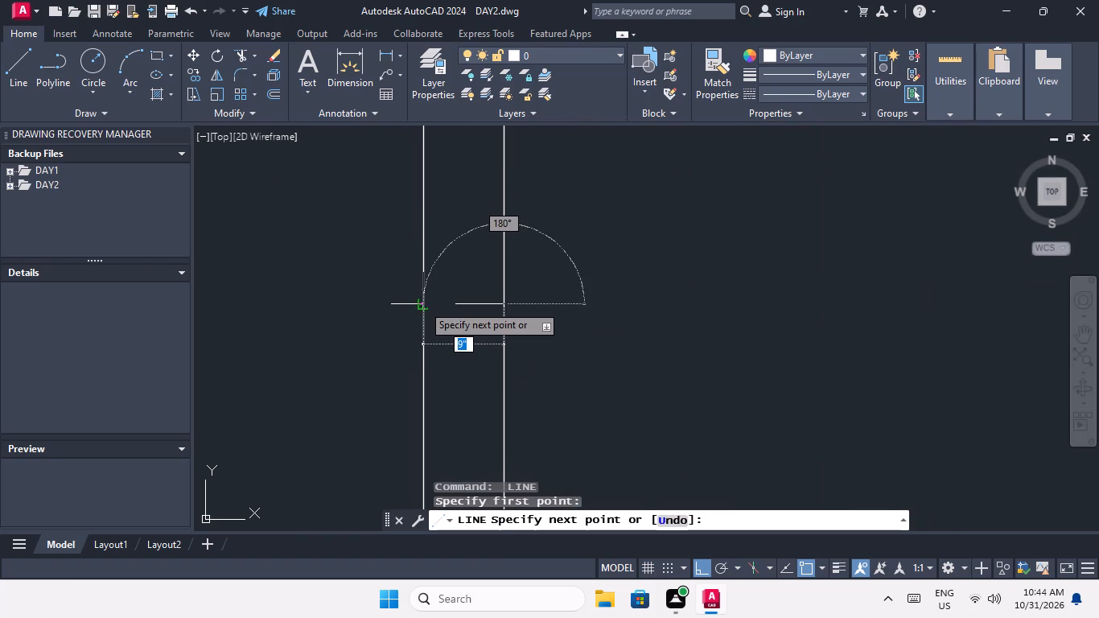
click(422, 303)
key(space)
Draw a 9" line across the block's right outer wall at the midpoint of the third-row right unit's lower room.
scroll(426, 295, down, 5)
middle_drag(533, 301, 532, 301)
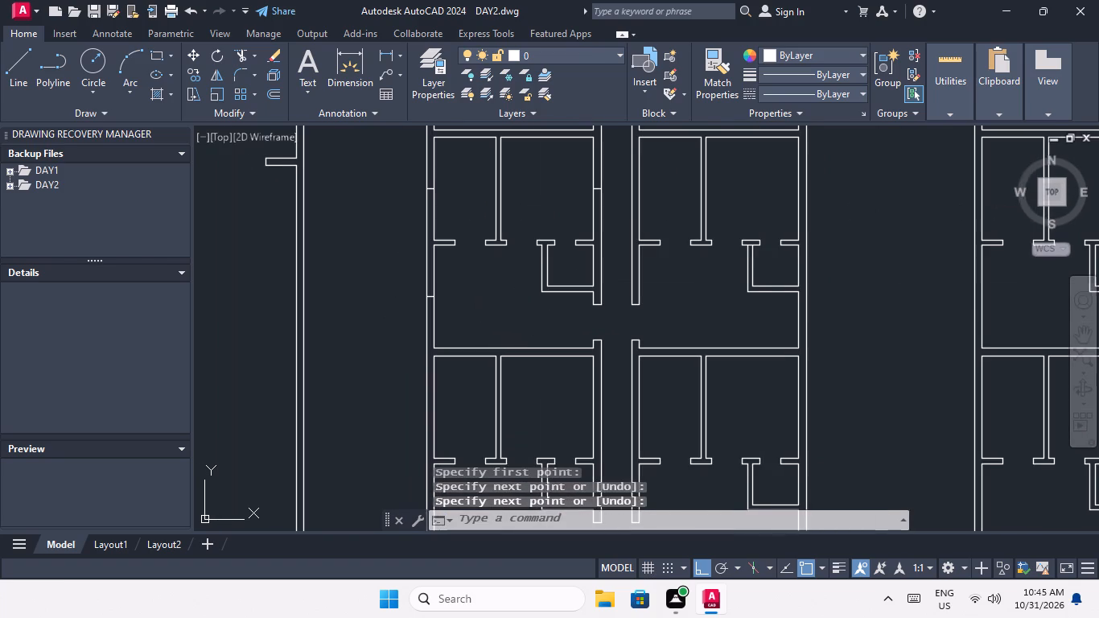
middle_drag(532, 301, 404, 289)
key(space)
scroll(673, 323, up, 2)
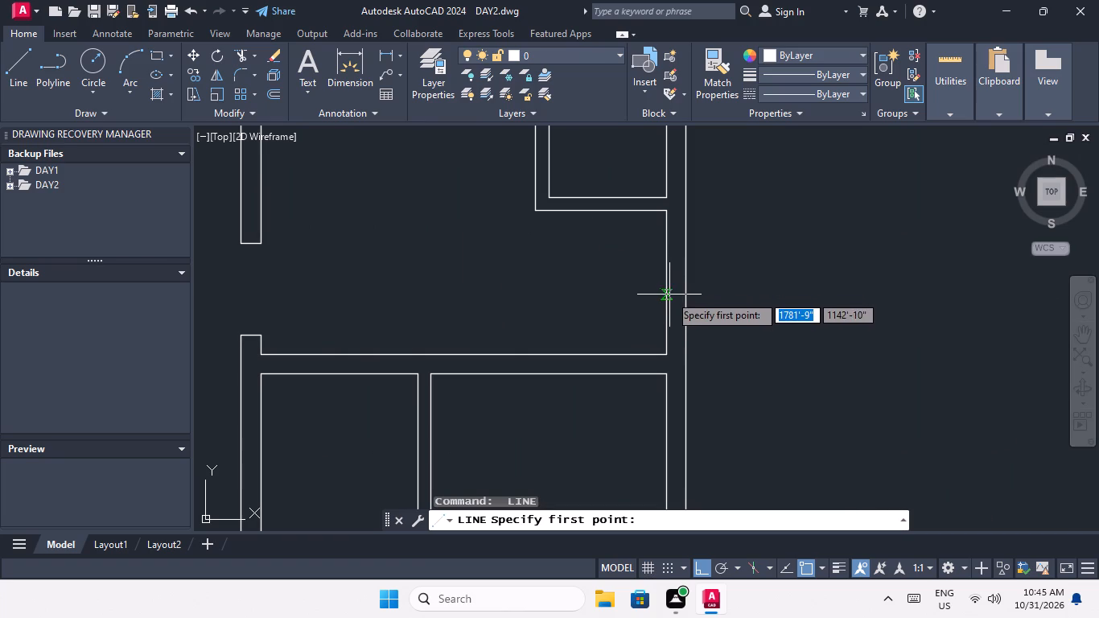
click(668, 282)
scroll(703, 282, up, 3)
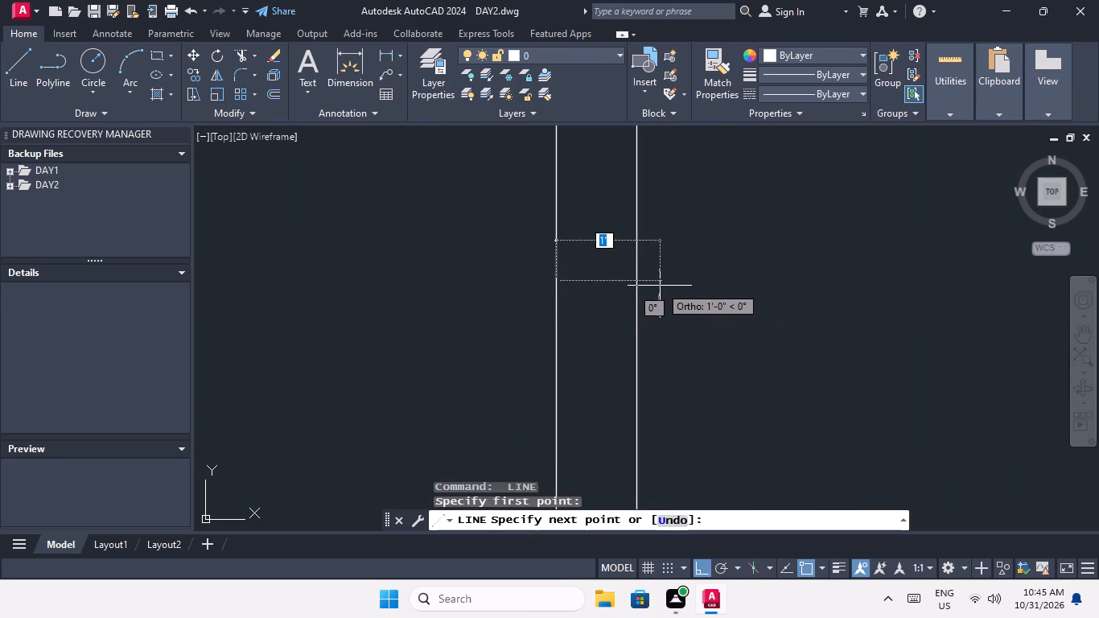
click(637, 280)
key(space)
Draw a 9" line across the block's left outer wall at the midpoint of the bottom-row left unit's upper room.
scroll(696, 261, down, 4)
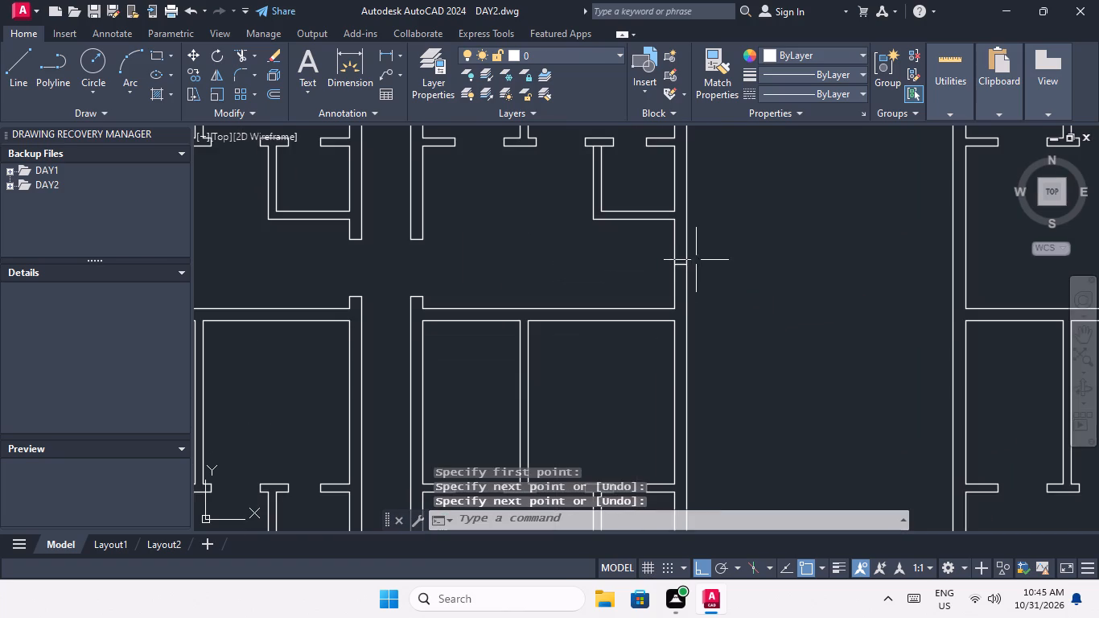
middle_drag(504, 357, 581, 235)
scroll(564, 259, down, 2)
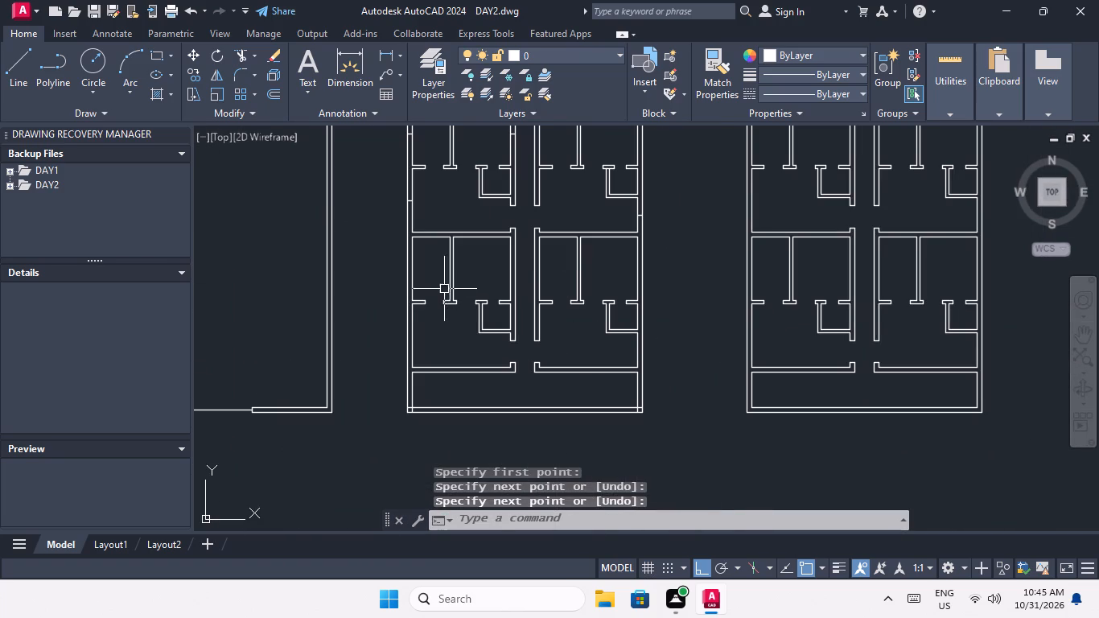
key(space)
scroll(414, 275, up, 2)
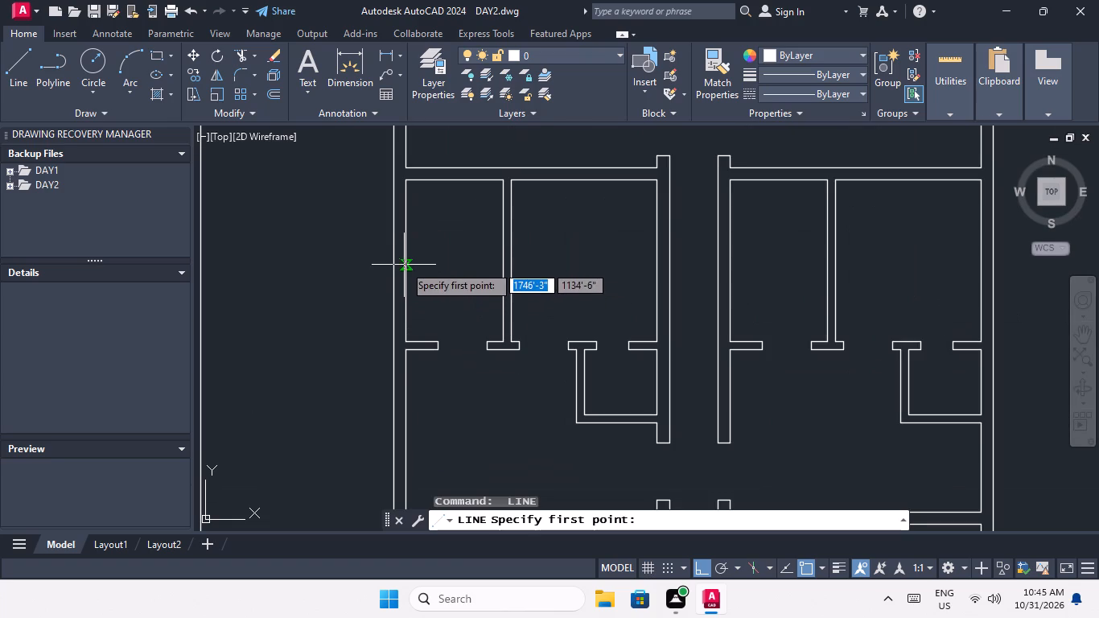
click(405, 262)
scroll(381, 262, up, 2)
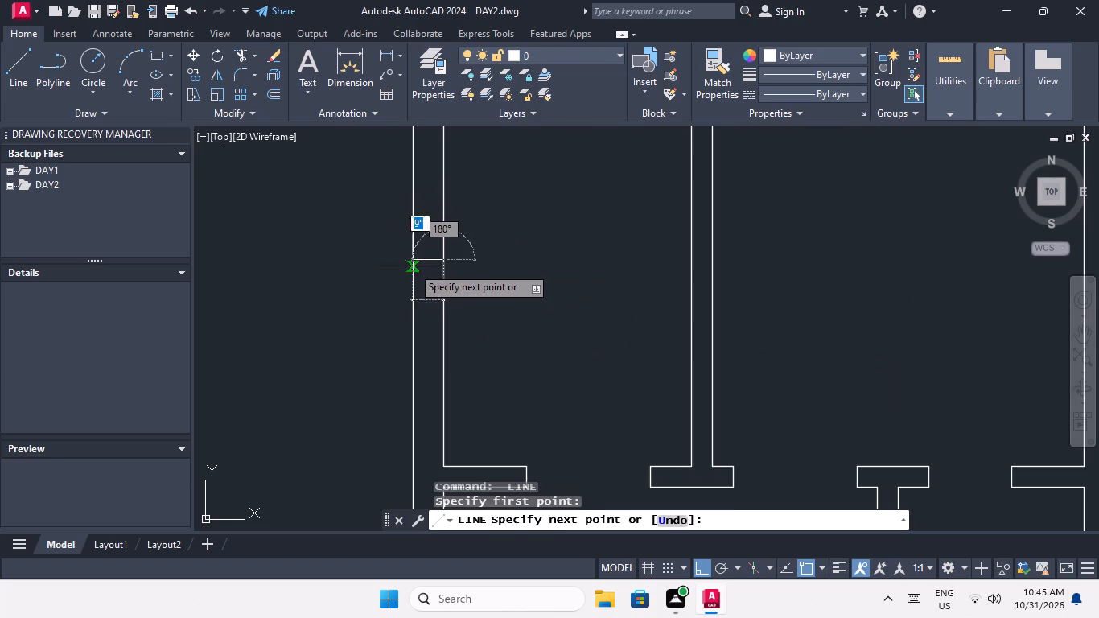
click(412, 262)
key(space)
Draw a 9" line across the corridor's left wall at the midpoint of the bottom-row left unit's upper room.
scroll(418, 257, down, 4)
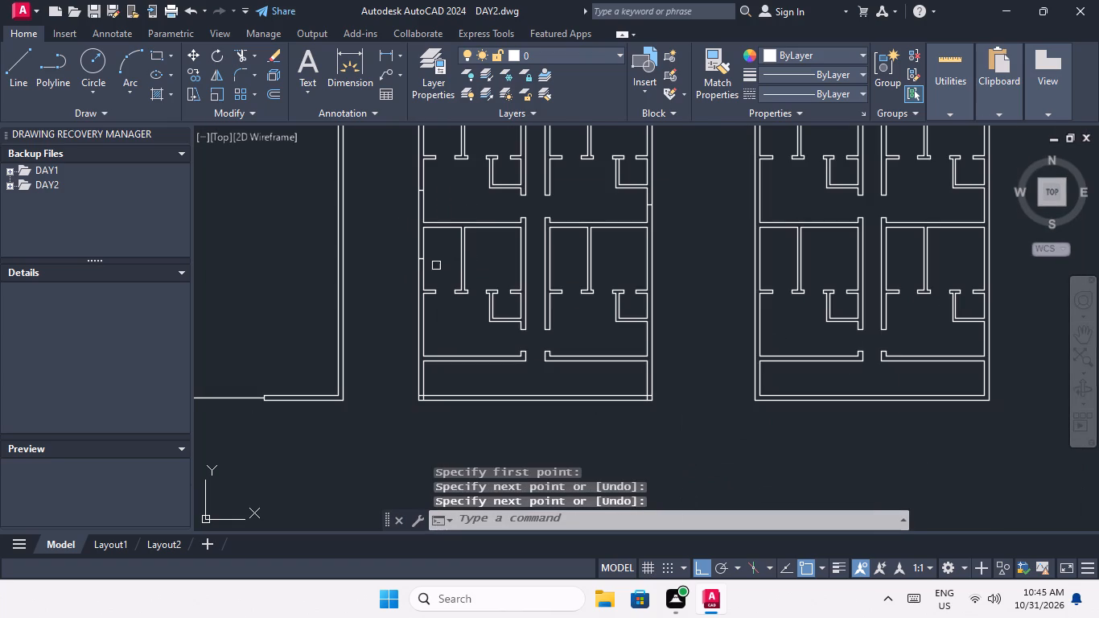
key(space)
scroll(522, 258, up, 2)
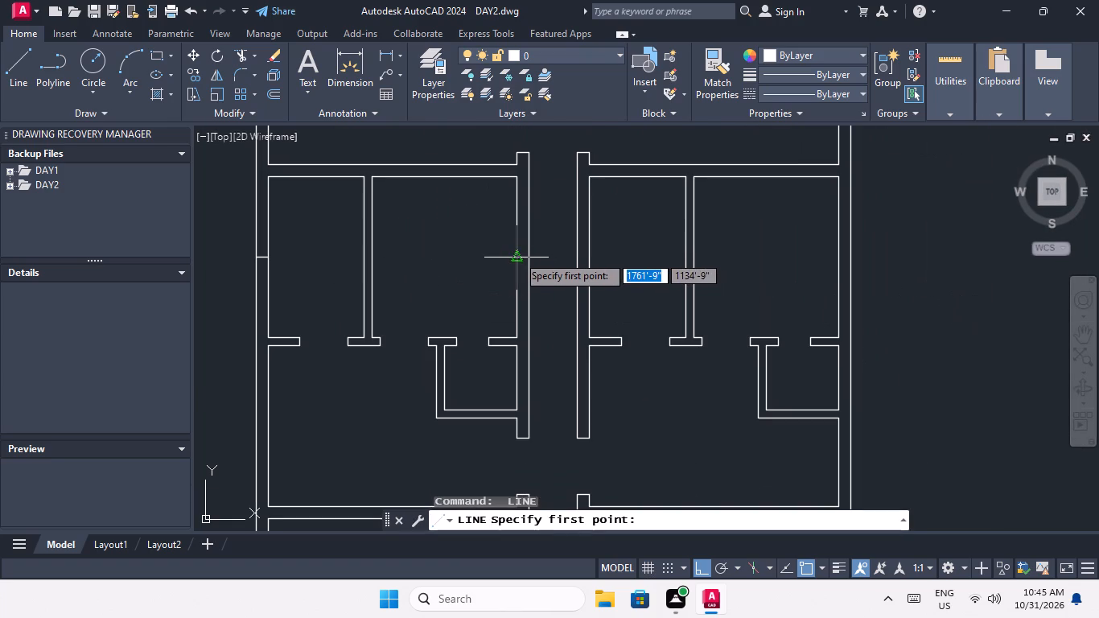
click(517, 254)
scroll(525, 257, up, 4)
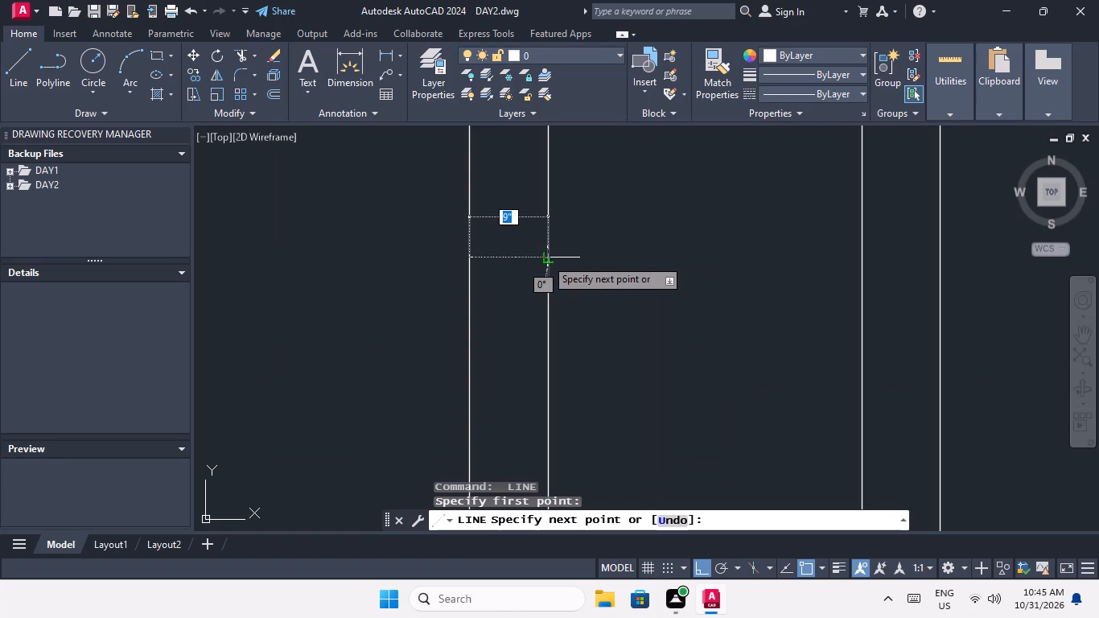
click(545, 257)
right_drag(545, 257, 541, 266)
key(space)
scroll(541, 266, down, 5)
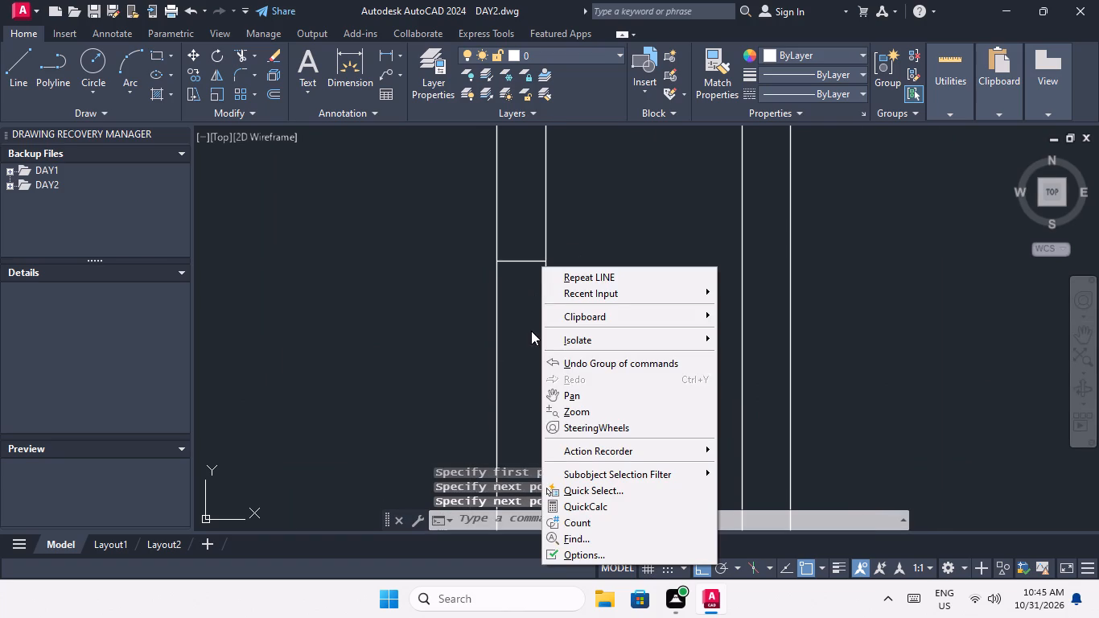
click(426, 355)
key(space)
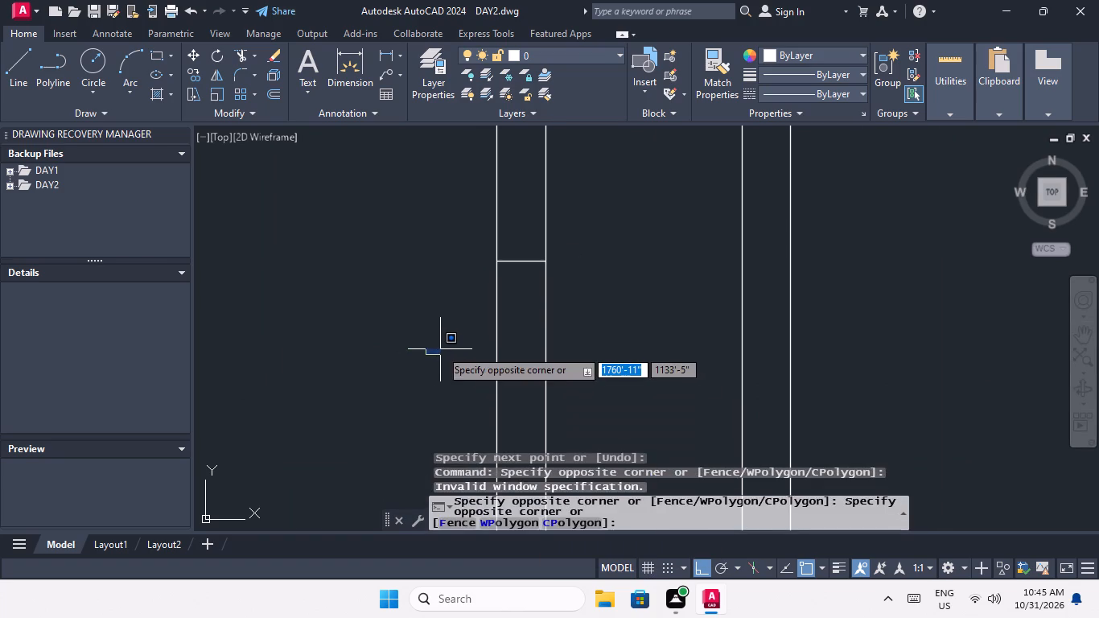
click(433, 352)
Draw a 9" line across the block's left outer wall at the midpoint of the bottom-row left unit's lower room.
scroll(436, 345, down, 3)
key(space)
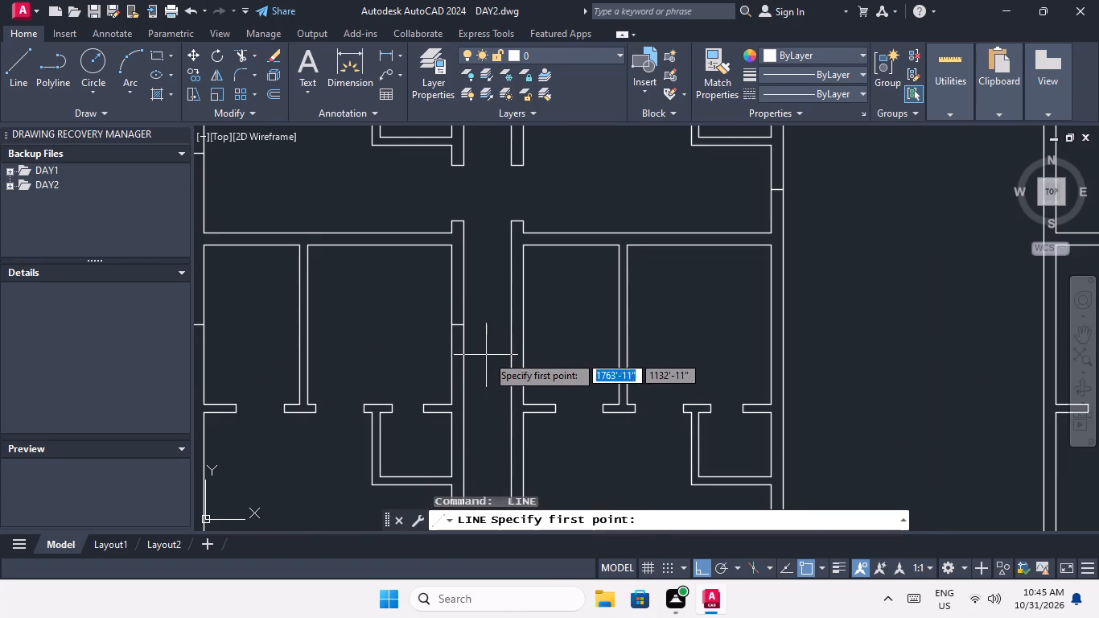
middle_drag(499, 356, 503, 315)
middle_drag(481, 379, 513, 298)
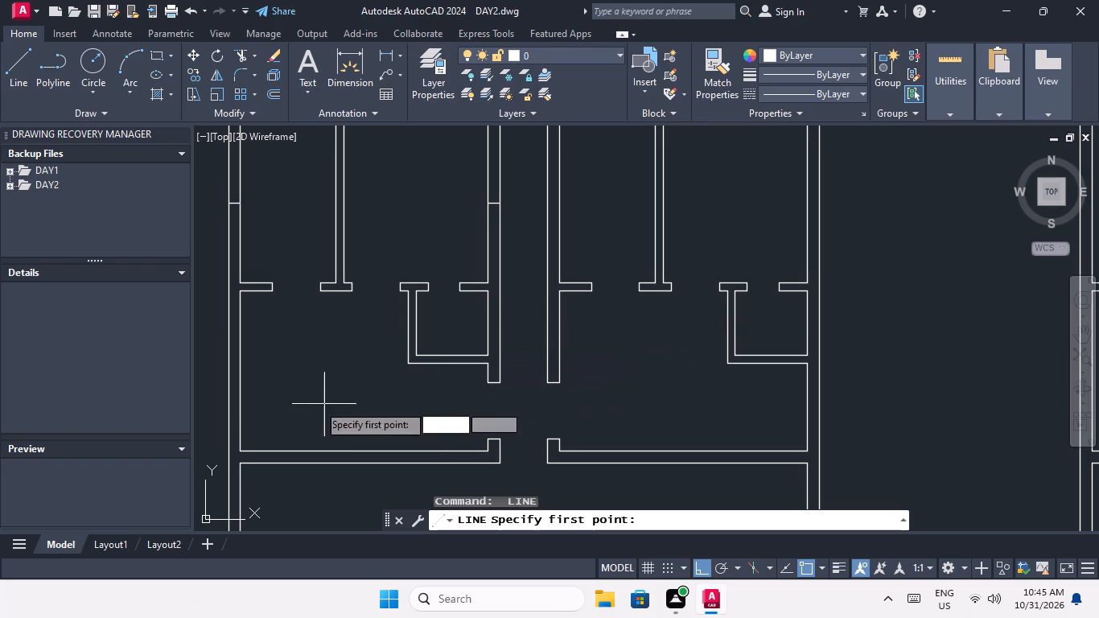
click(240, 373)
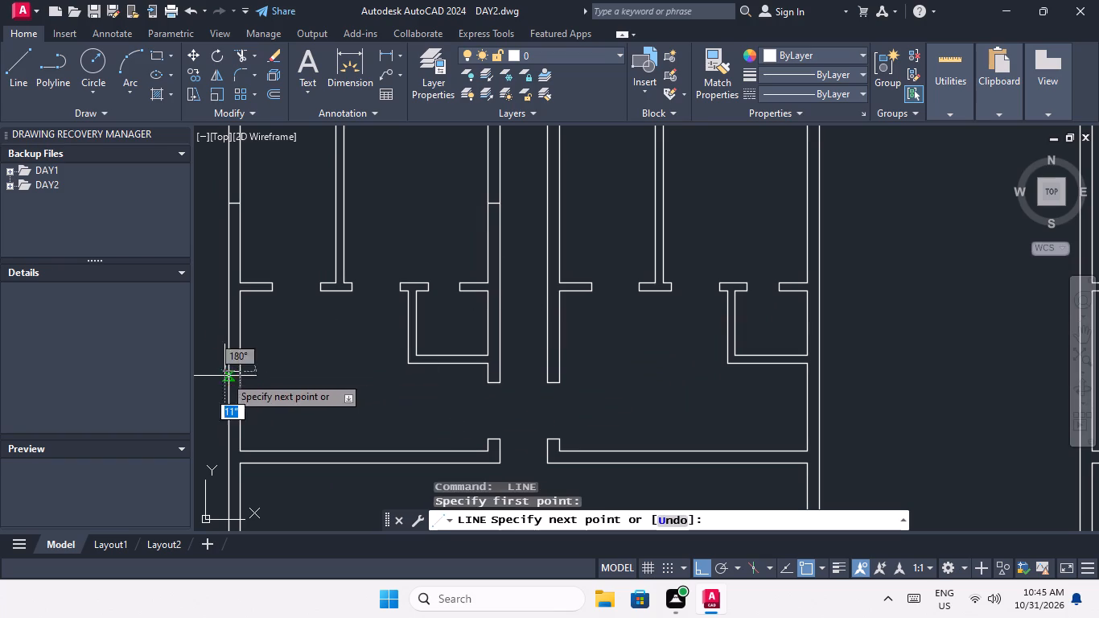
scroll(224, 376, up, 3)
click(241, 364)
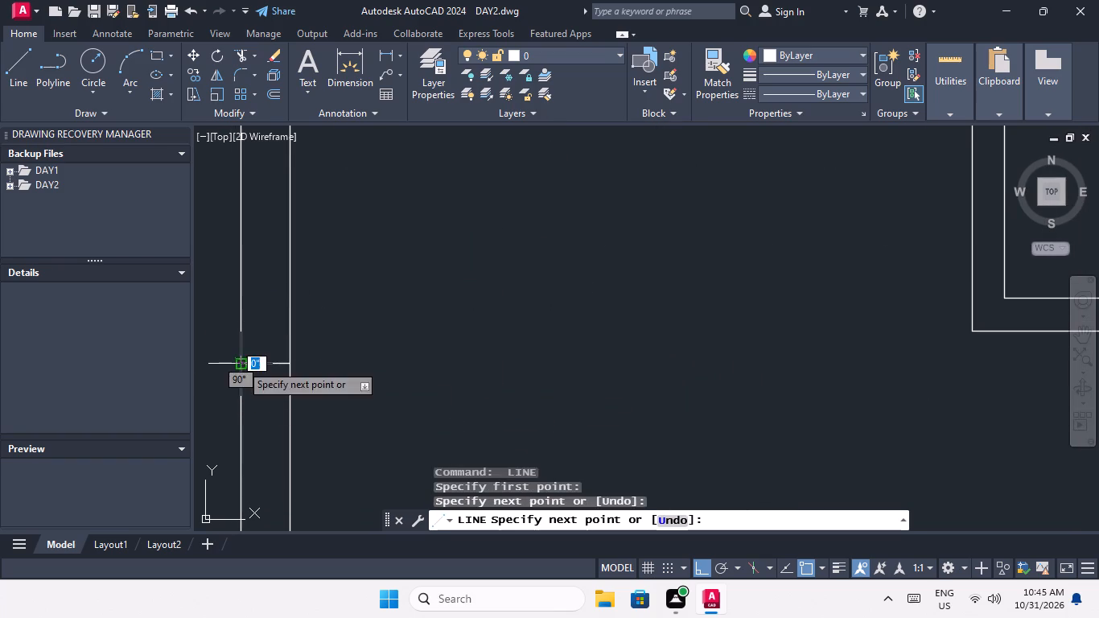
key(space)
Draw a 9" line across the block's right outer wall at the midpoint of the bottom-row right unit's lower room.
scroll(261, 340, down, 5)
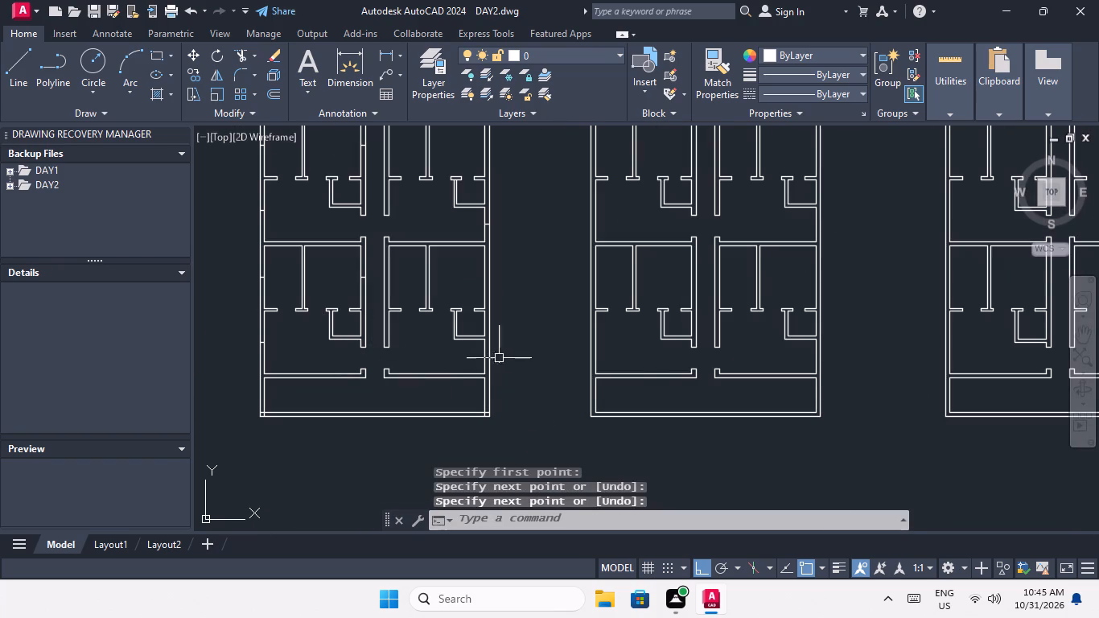
key(space)
scroll(492, 358, up, 3)
click(455, 352)
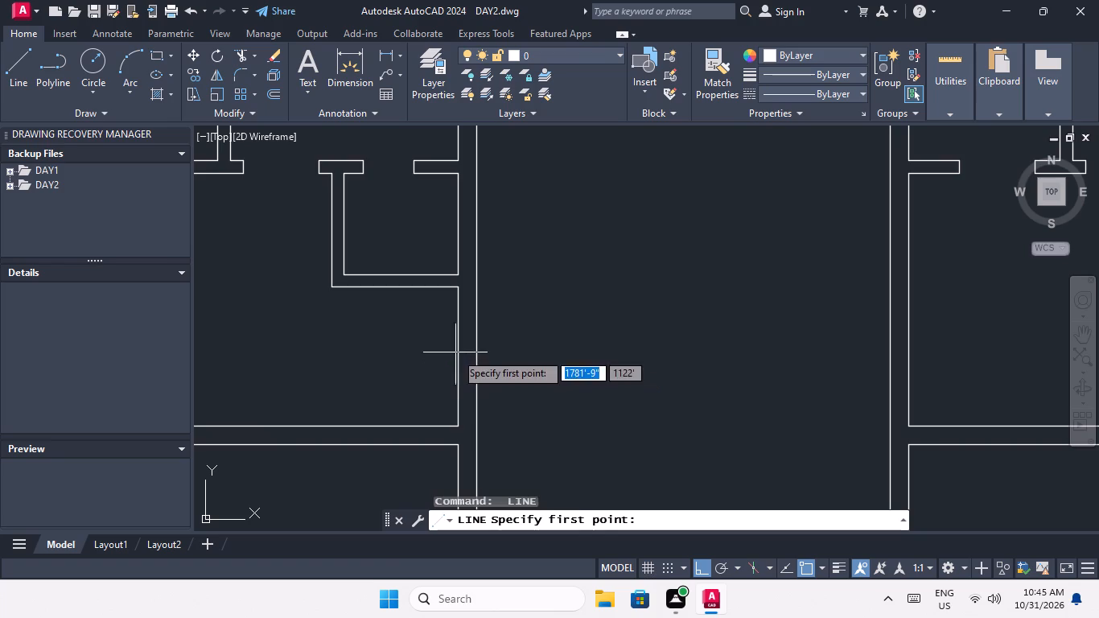
scroll(478, 353, up, 2)
click(475, 351)
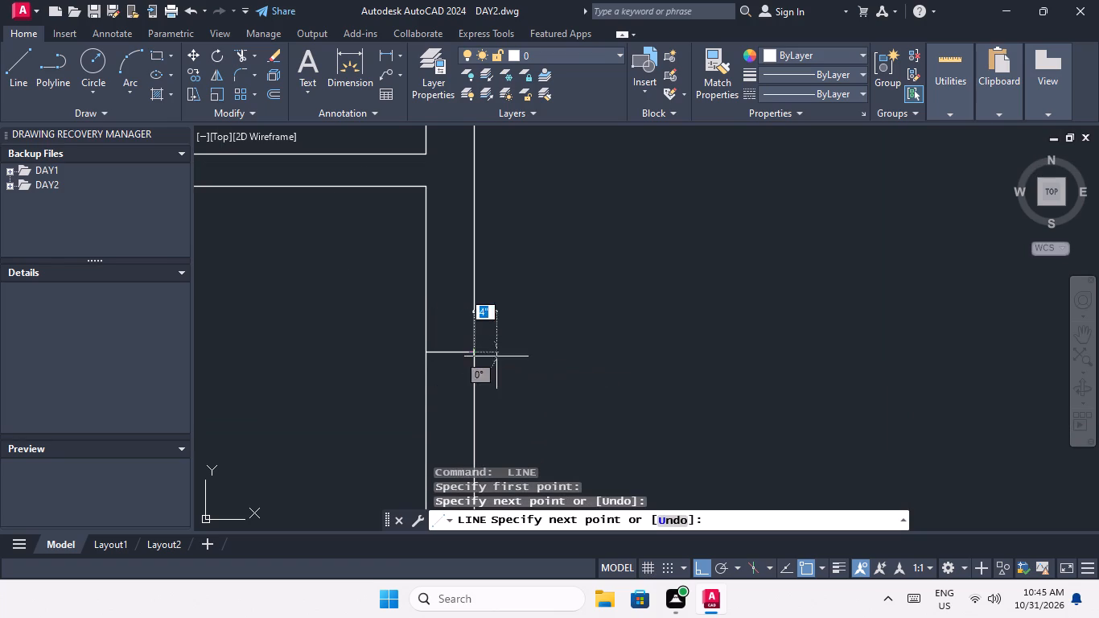
key(Escape)
key(Escape)
Offset the midpoint line in the left outer wall of the bottom-row left unit's lower room 1'6" both upward and downward.
scroll(561, 350, down, 5)
middle_drag(574, 342, 574, 362)
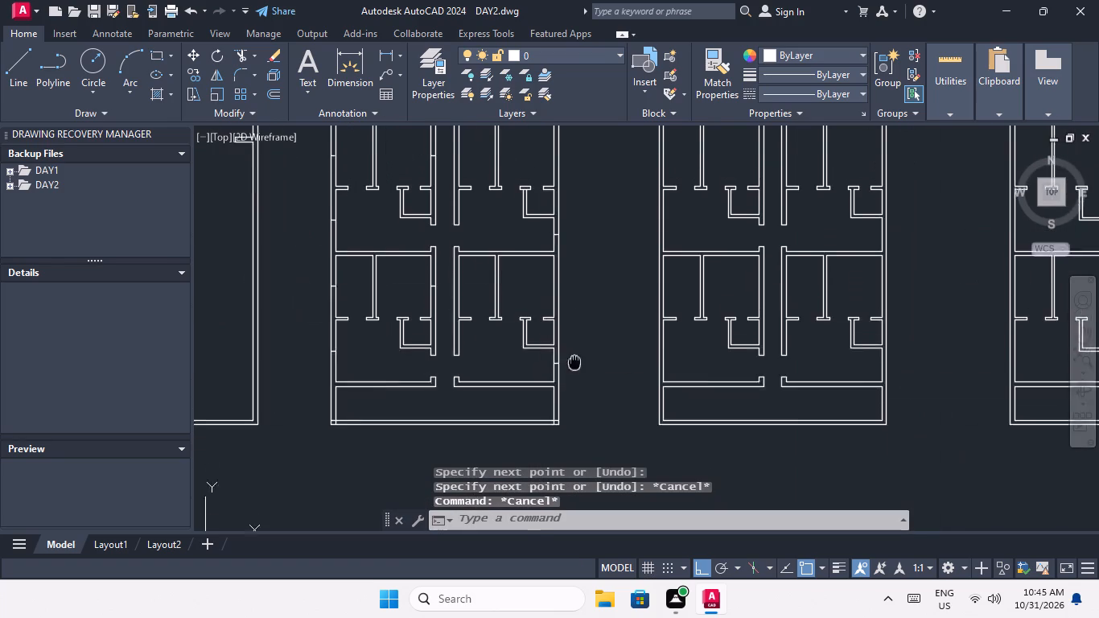
middle_drag(574, 362, 571, 380)
middle_click(570, 382)
key(Escape)
key(Escape)
key(o)
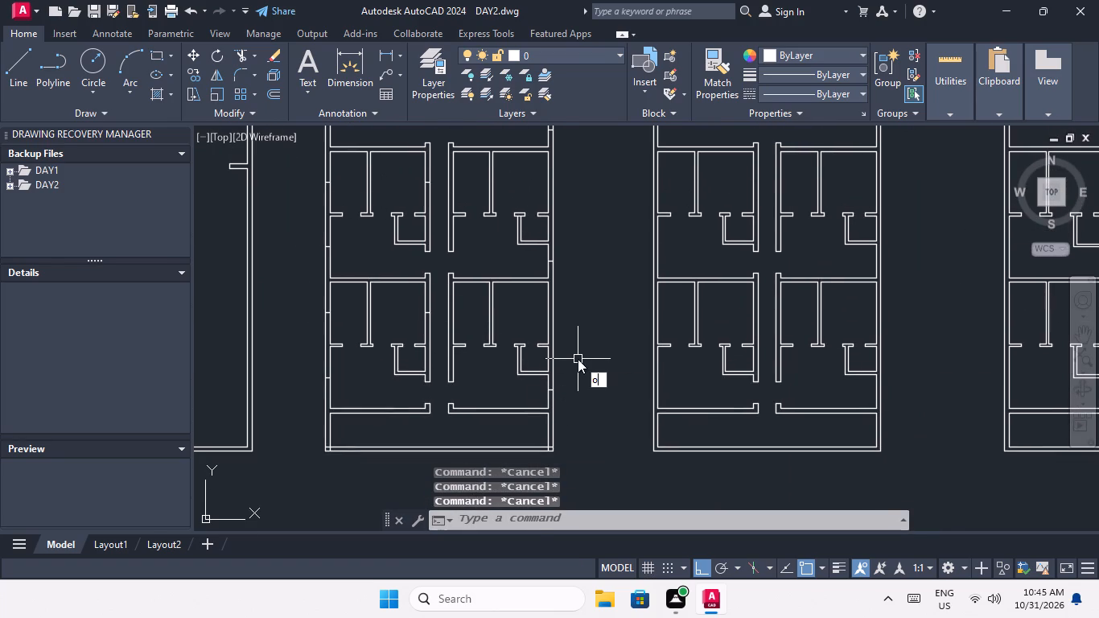
key(Return)
text(1')
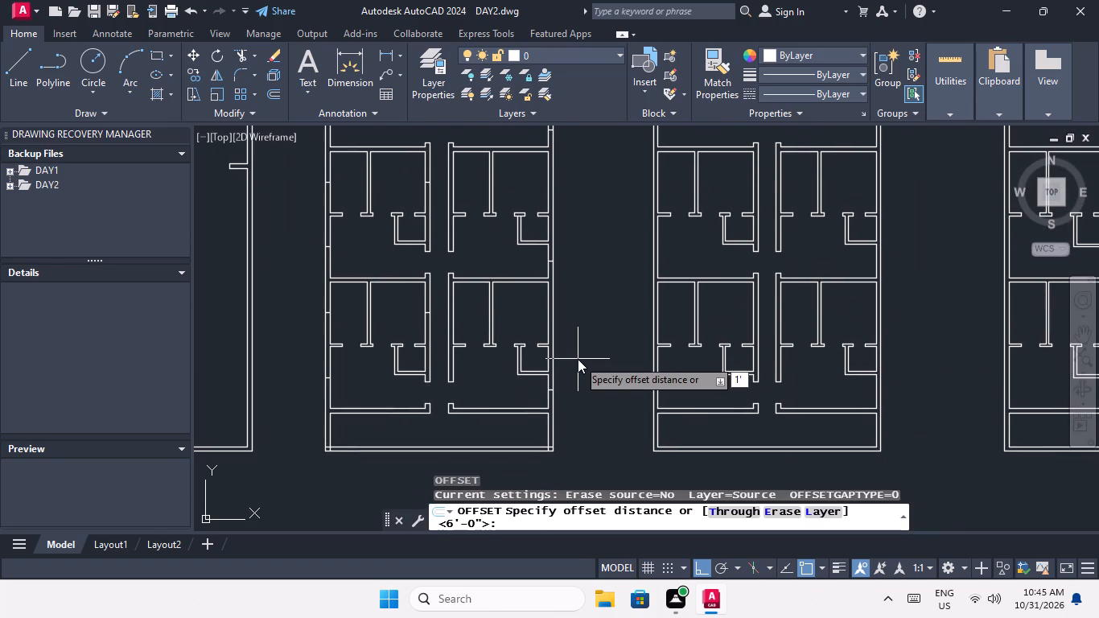
text(6")
key(Return)
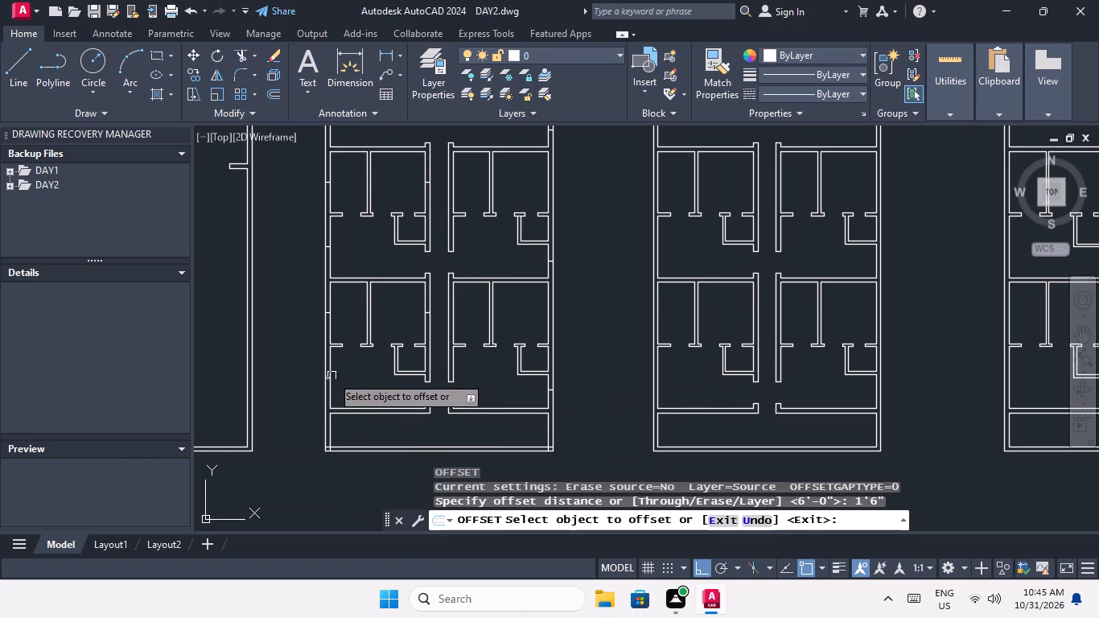
scroll(329, 373, up, 4)
drag(327, 402, 327, 377)
click(327, 306)
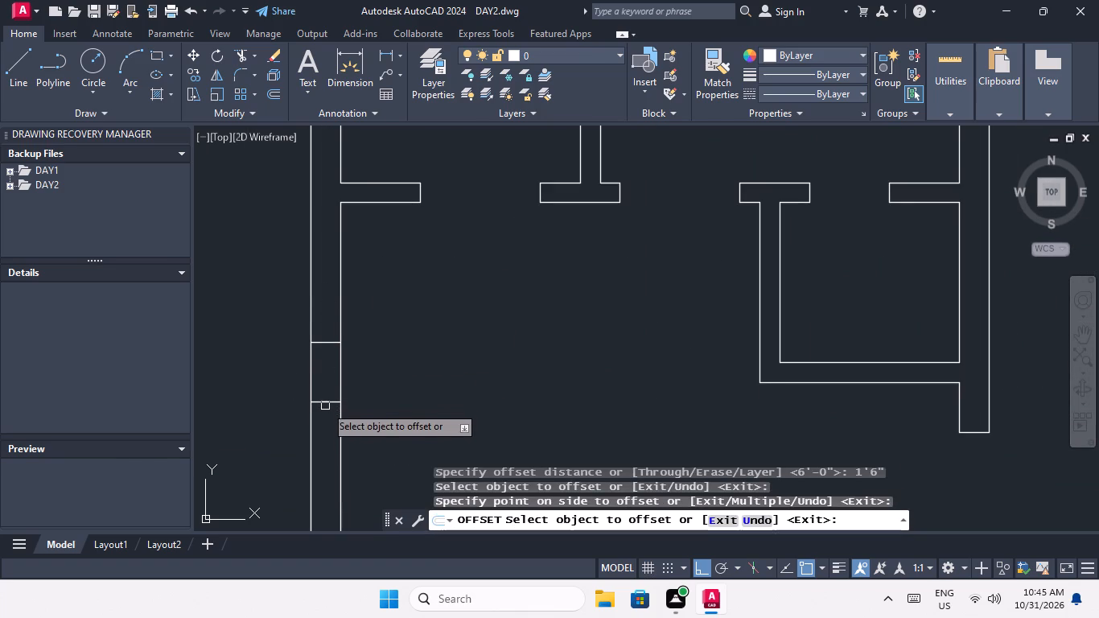
drag(327, 400, 328, 410)
click(329, 428)
Offset the midpoint line in the right outer wall of the bottom-row right unit's lower room 1'6" both upward and downward.
scroll(327, 322, down, 5)
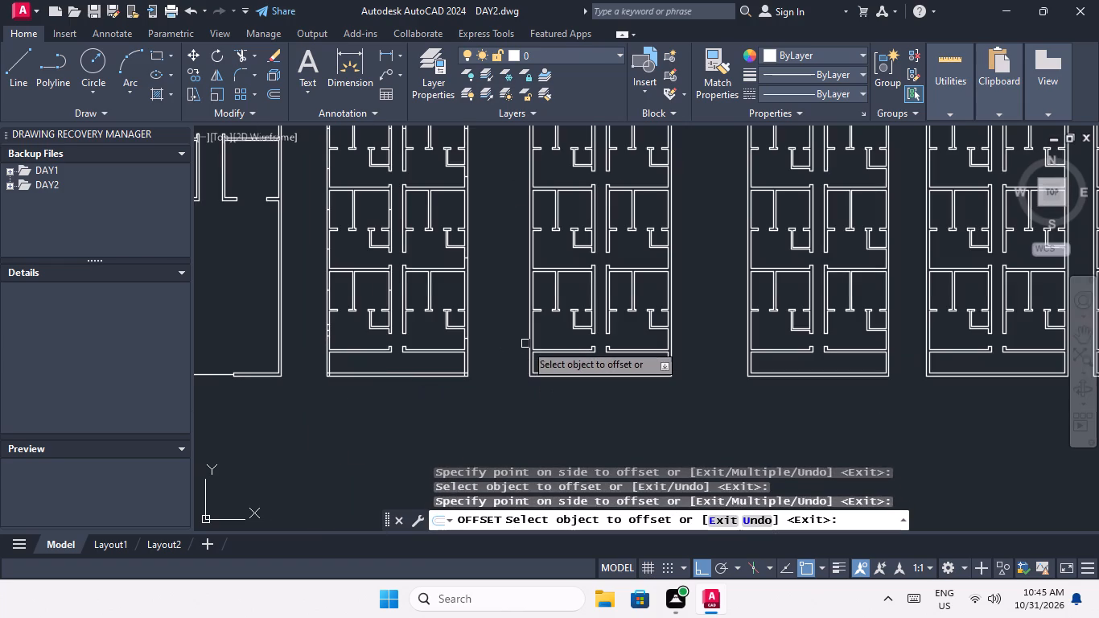
scroll(472, 341, up, 2)
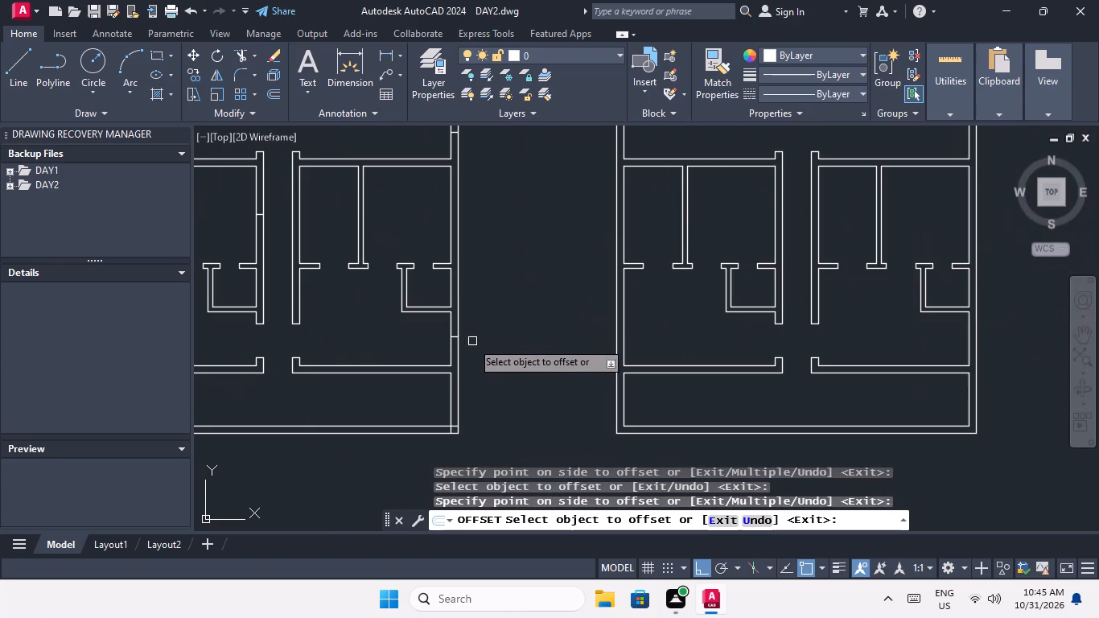
scroll(457, 336, up, 4)
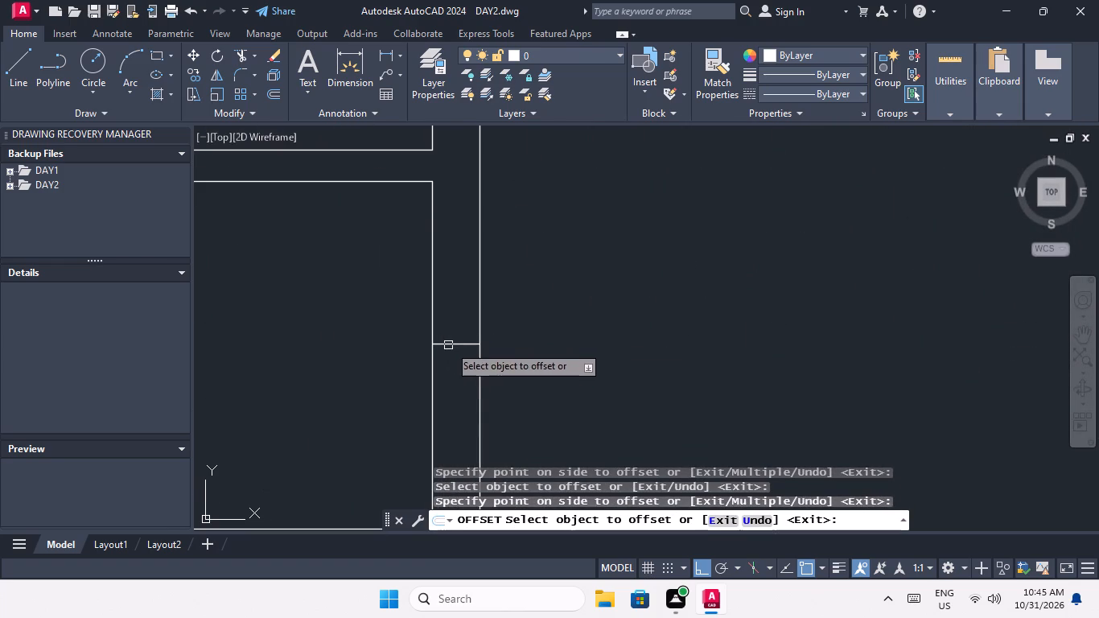
drag(456, 346, 458, 338)
click(454, 272)
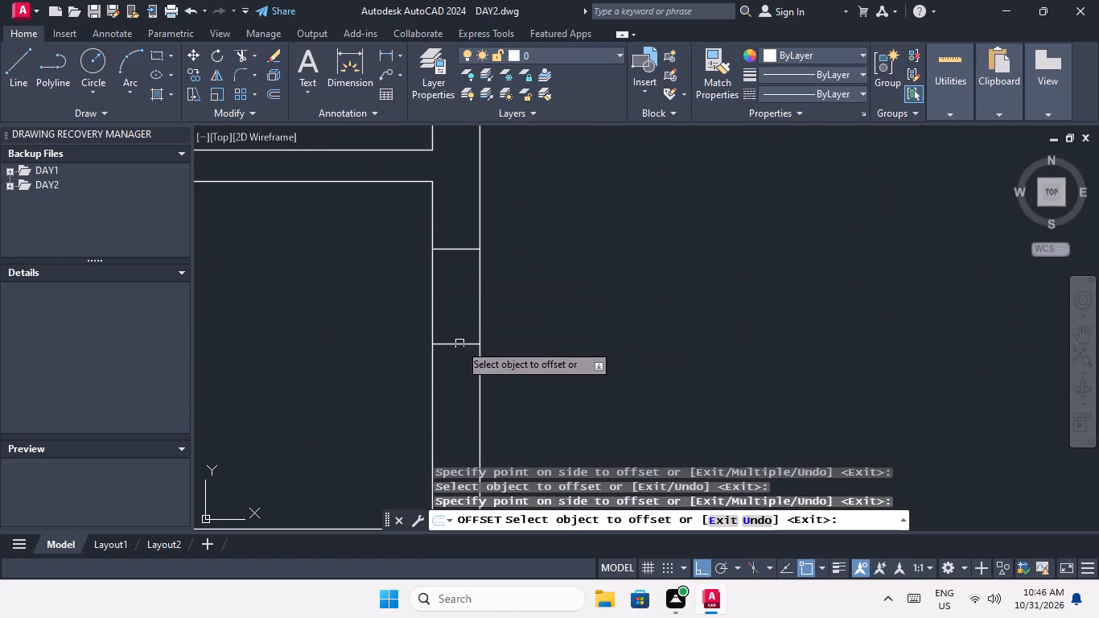
click(459, 344)
click(459, 409)
Draw a line across the block's right outer wall at the midpoint of the second-from-bottom row right unit's upper room.
scroll(456, 356, down, 5)
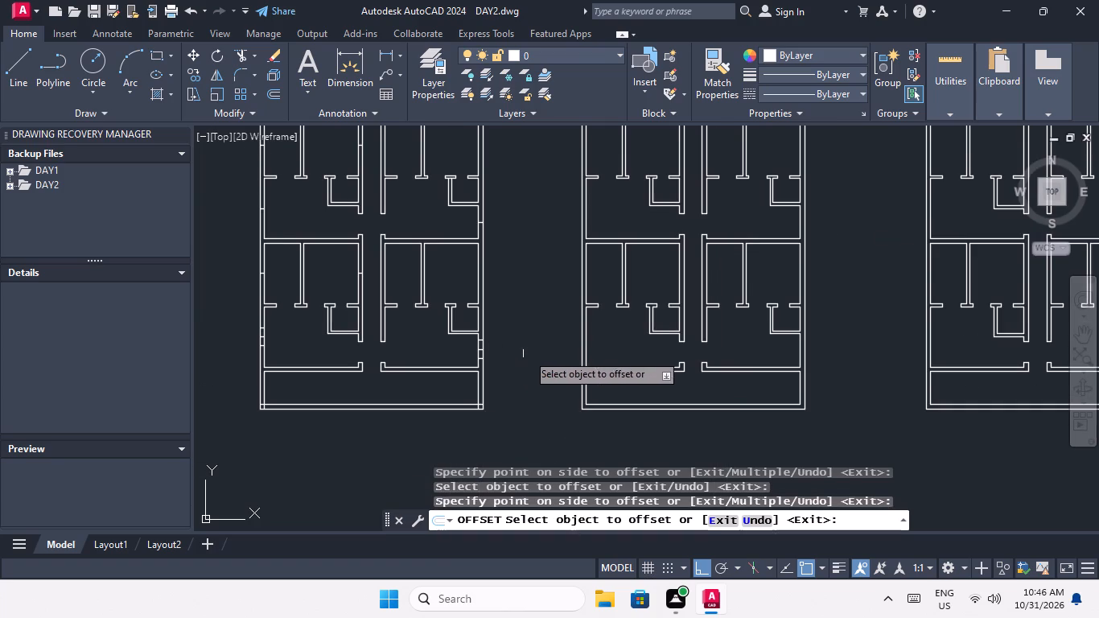
middle_drag(528, 351, 529, 381)
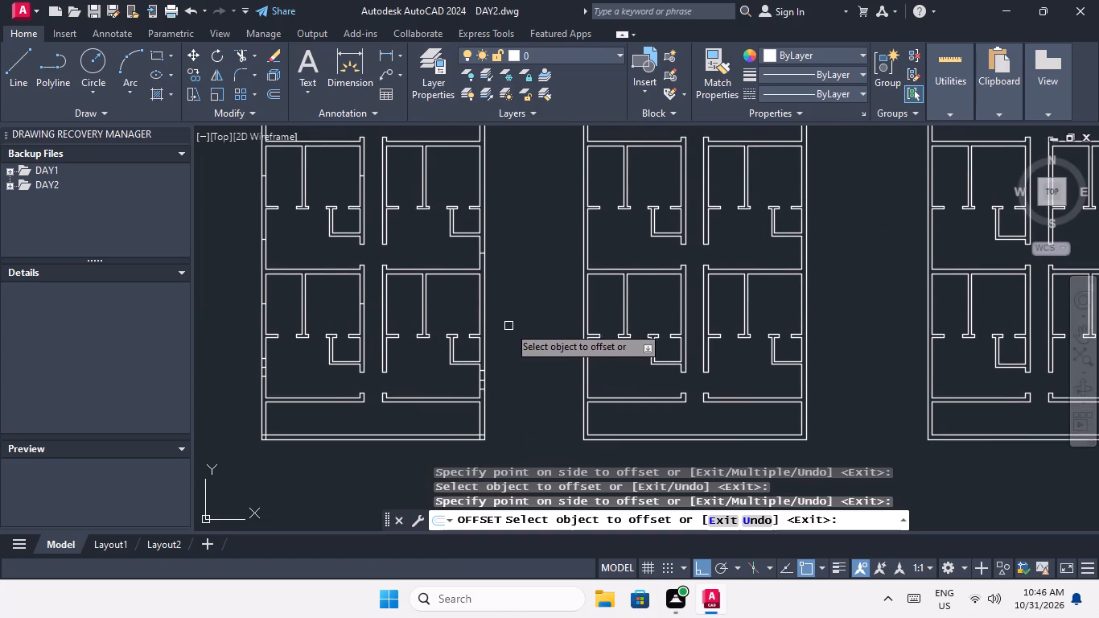
middle_drag(507, 306, 496, 389)
scroll(497, 301, down, 1)
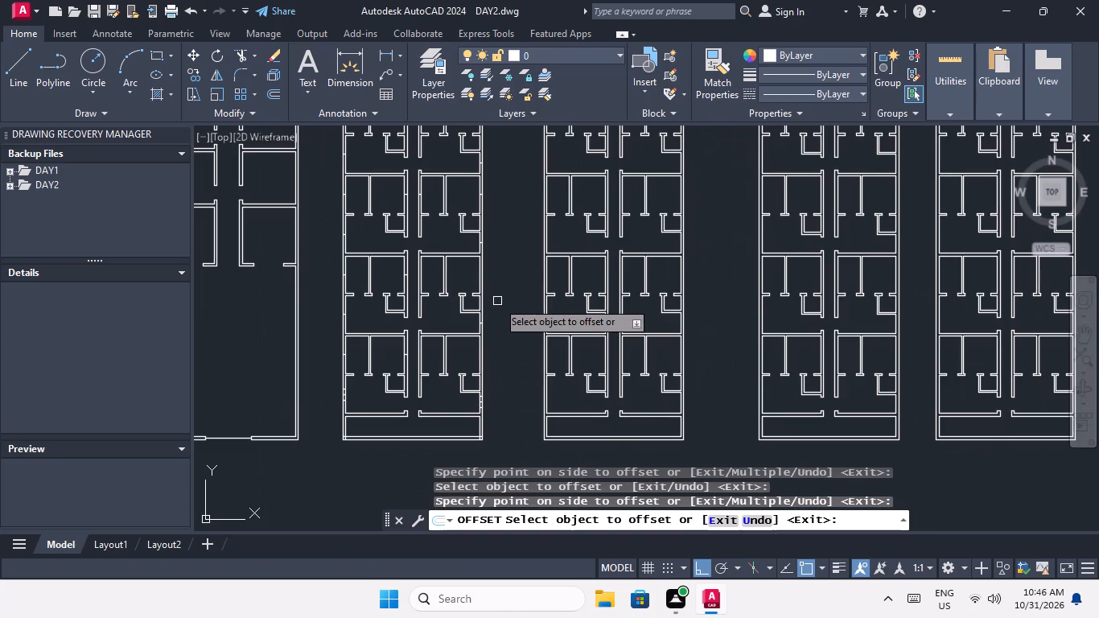
right_click(497, 301)
key(Escape)
key(Escape)
text(l)
key(space)
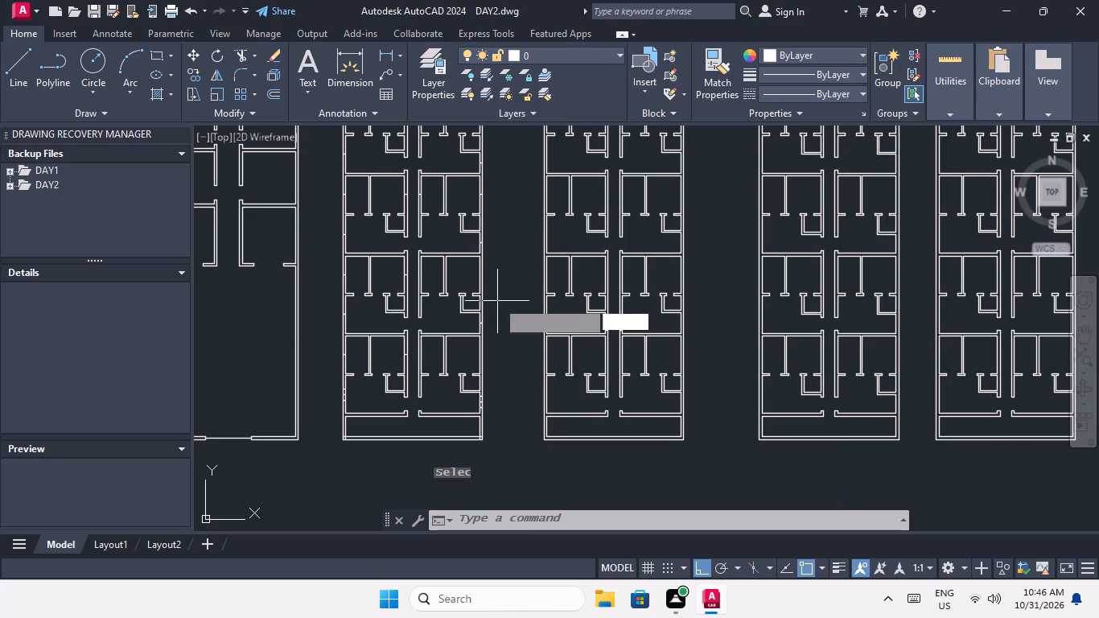
scroll(484, 274, up, 3)
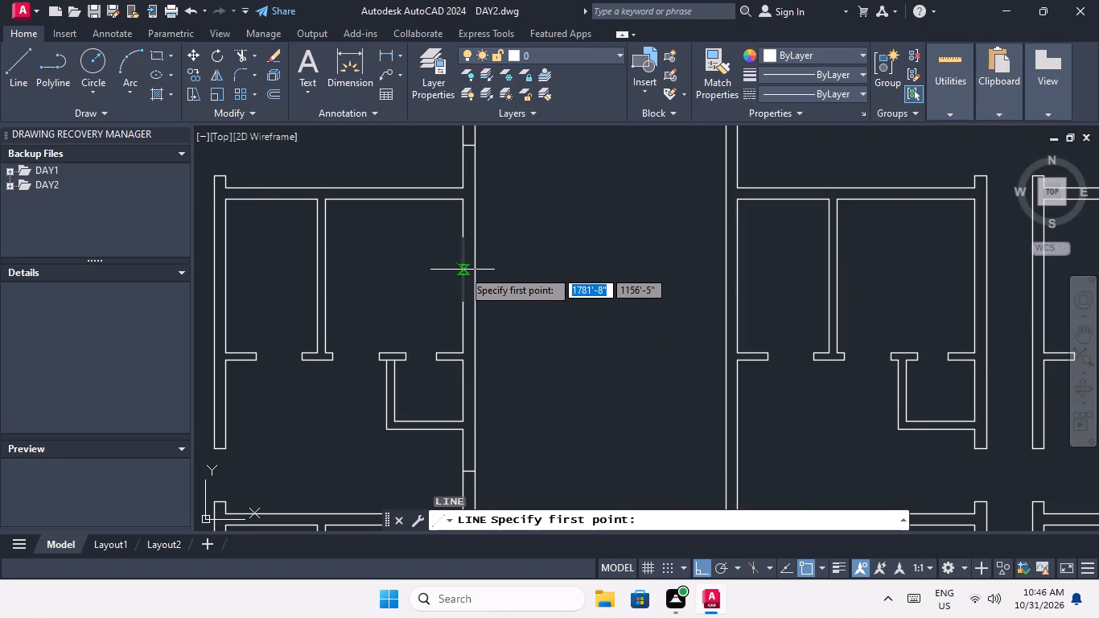
click(463, 277)
scroll(484, 277, up, 2)
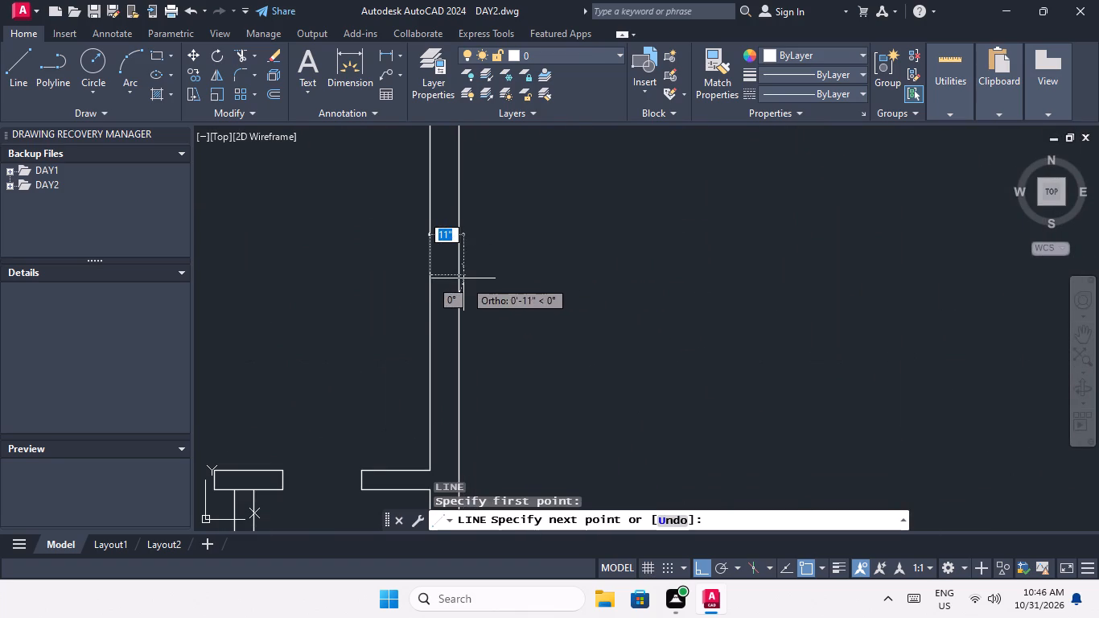
click(459, 276)
key(space)
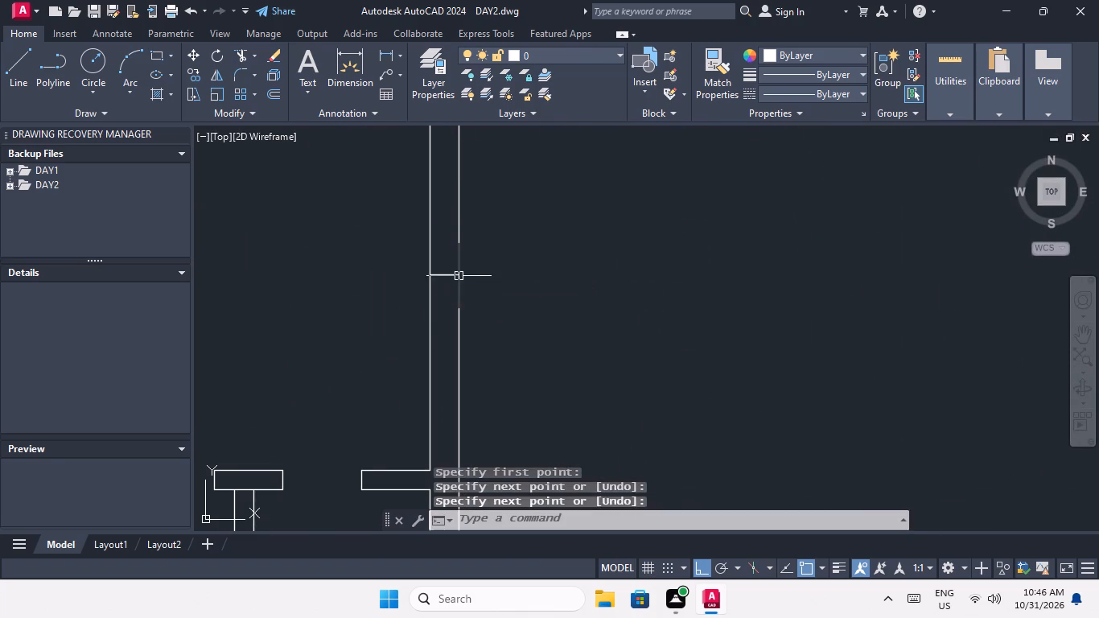
Draw a line across the block's right outer wall at the midpoint of the bottom-row right unit's upper room.
scroll(465, 247, down, 5)
key(space)
scroll(459, 340, up, 3)
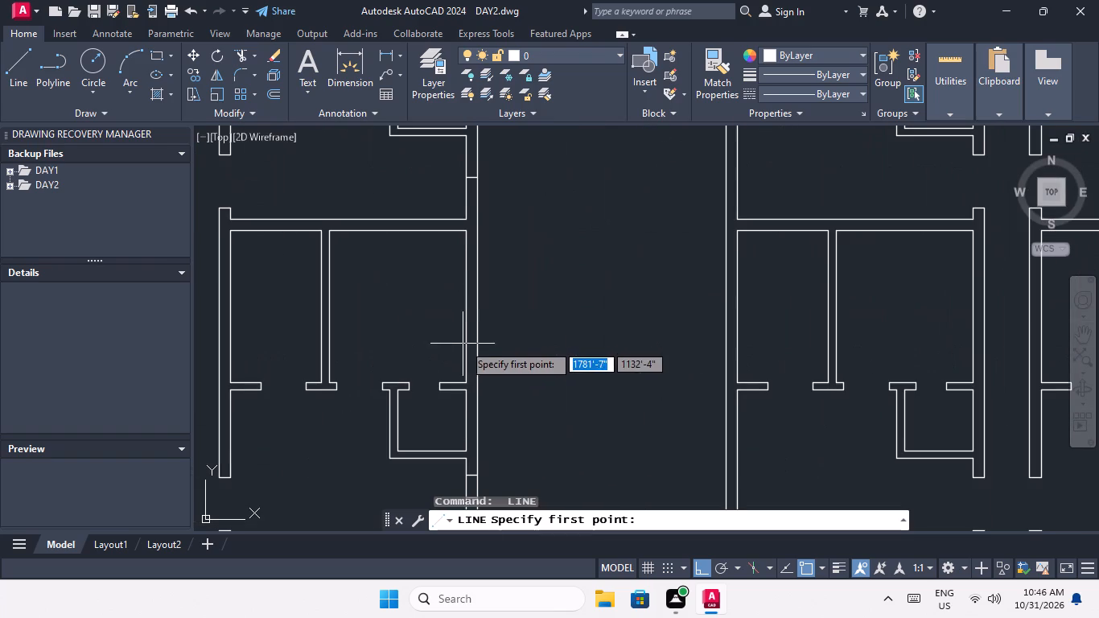
click(465, 304)
scroll(484, 308, up, 3)
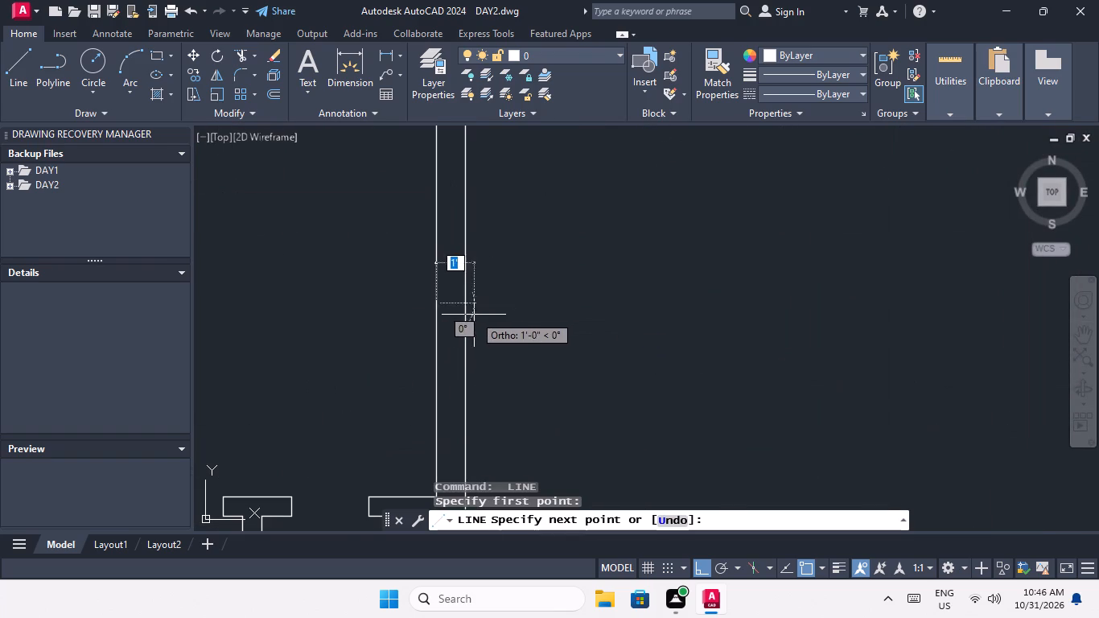
click(465, 301)
key(Escape)
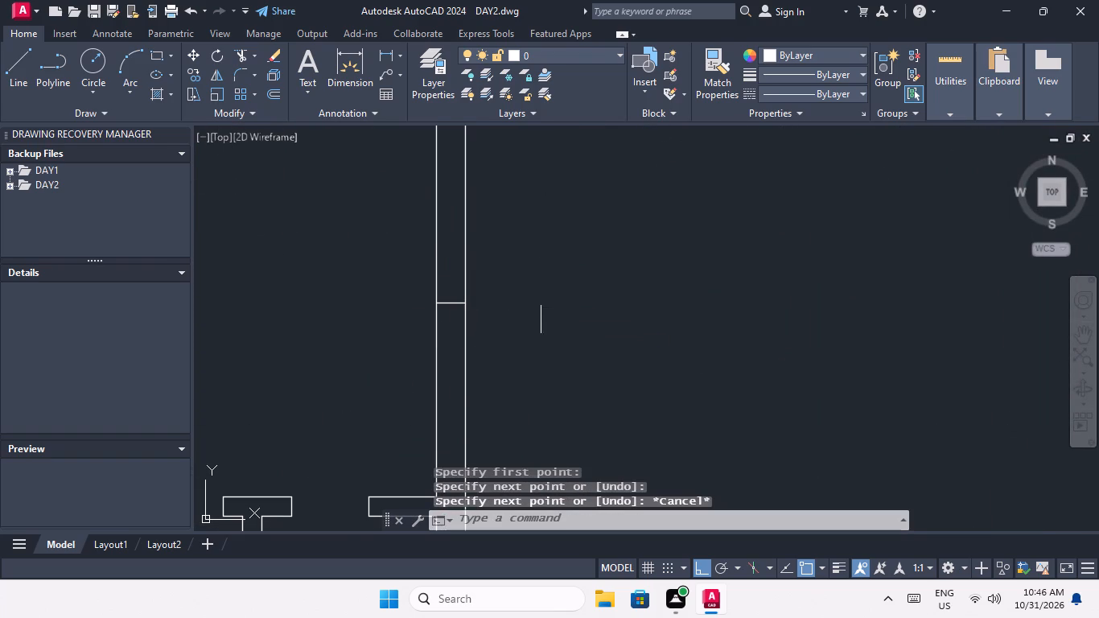
scroll(539, 282, down, 4)
key(Escape)
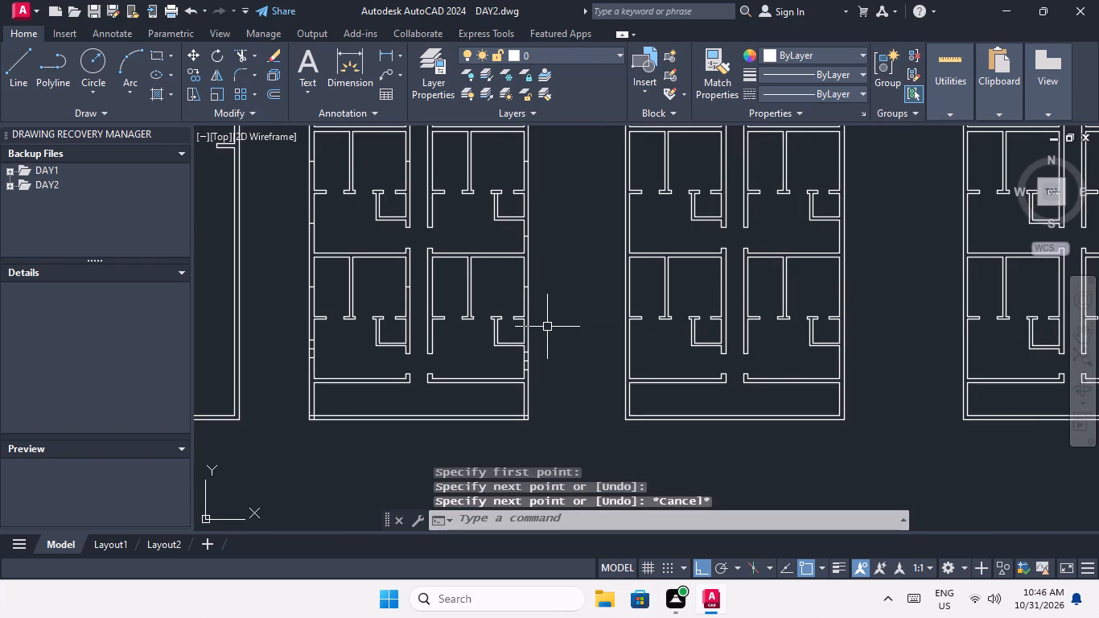
key(Escape)
Offset the midpoint line in the left outer wall of the bottom-row left unit's upper room 1'6" both upward and downward.
key(o)
key(Return)
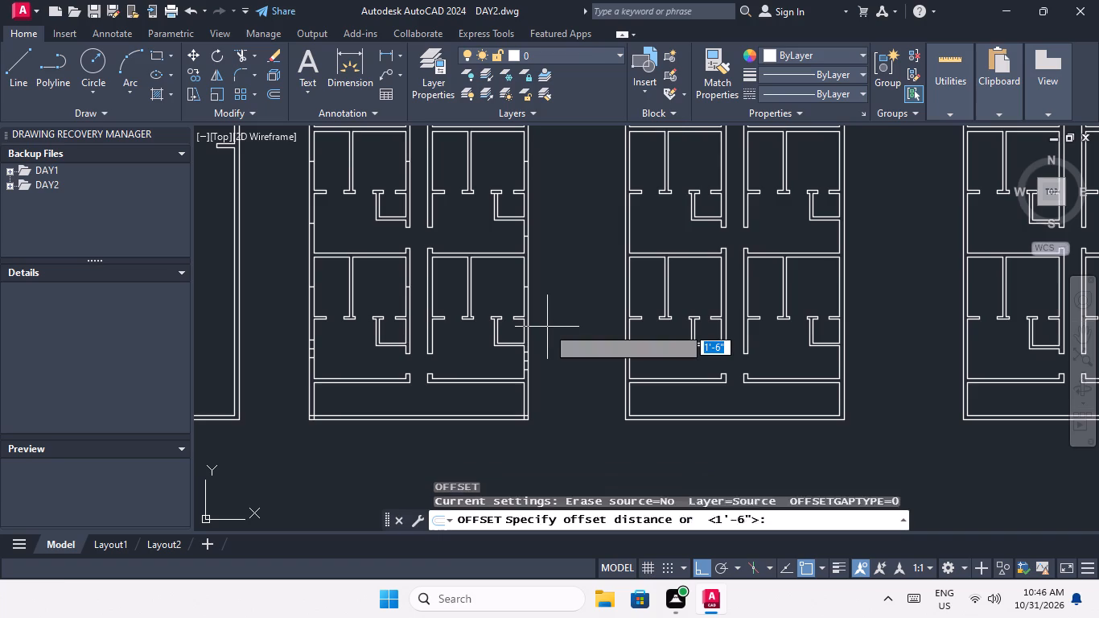
text(1'6")
key(Return)
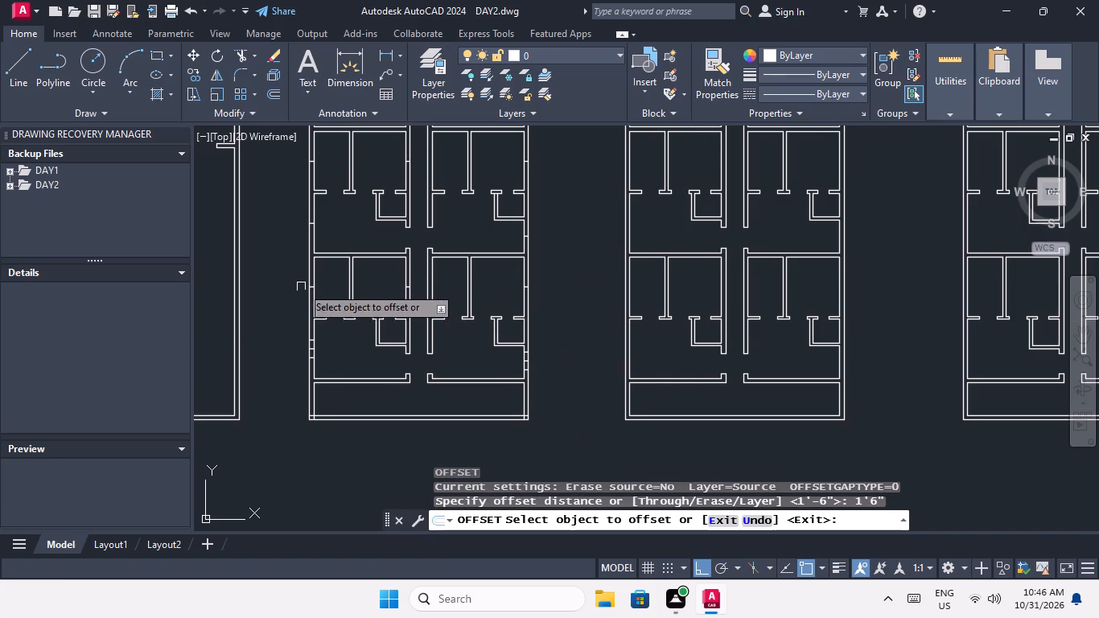
scroll(303, 288, up, 3)
drag(340, 282, 343, 269)
click(348, 216)
drag(342, 281, 342, 308)
drag(345, 364, 346, 355)
Offset the midpoint line in the corridor's left wall at the bottom-row left unit's upper room 1'6" both upward and downward.
scroll(340, 282, down, 3)
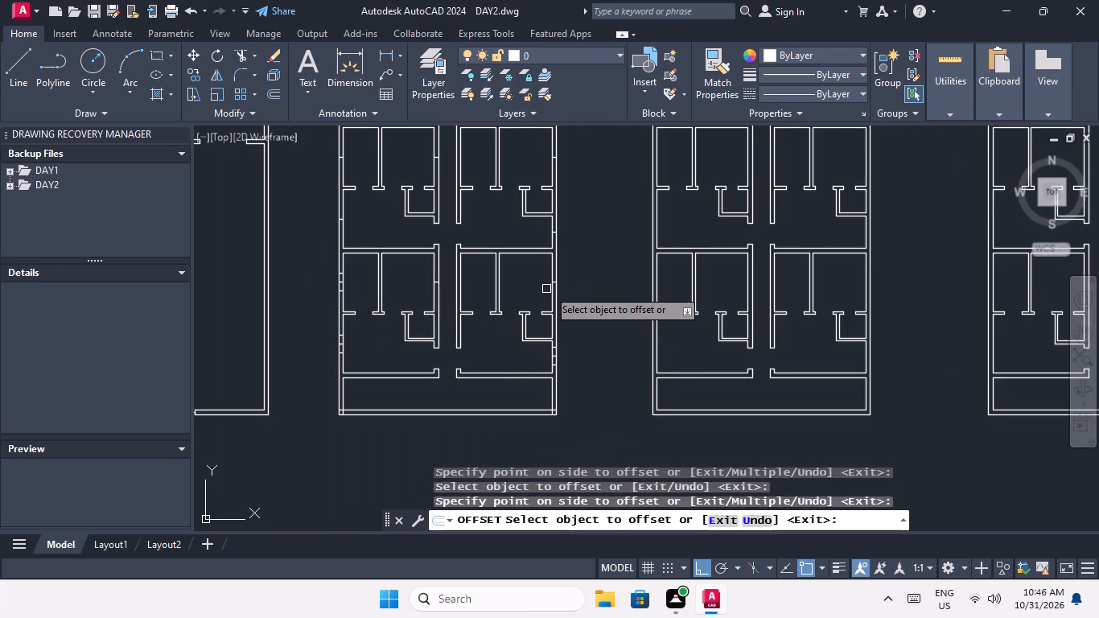
scroll(436, 283, up, 5)
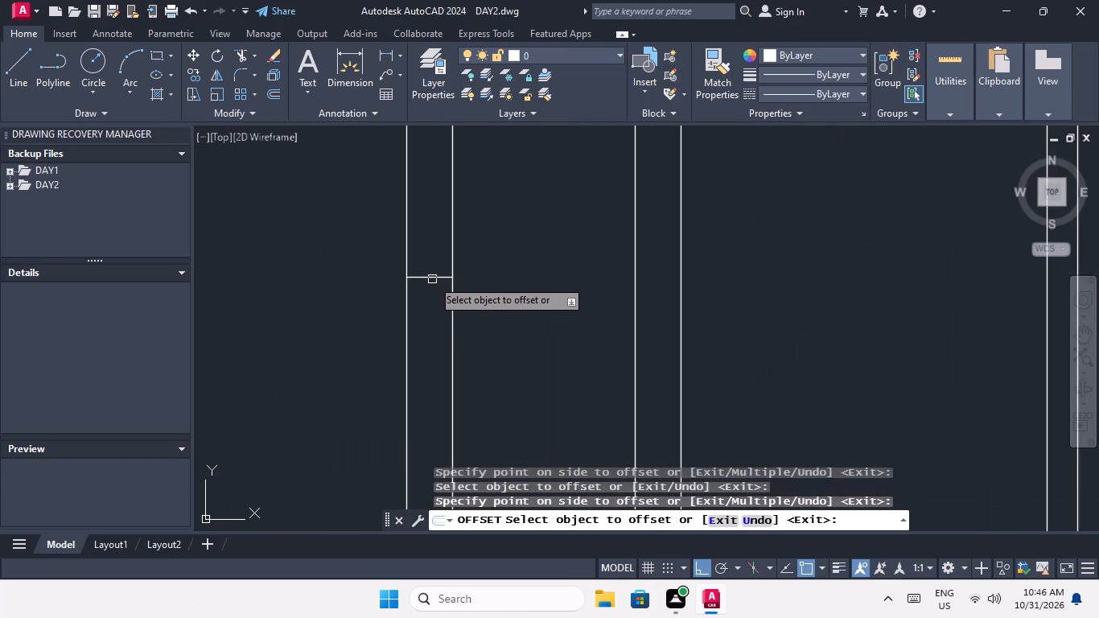
click(429, 277)
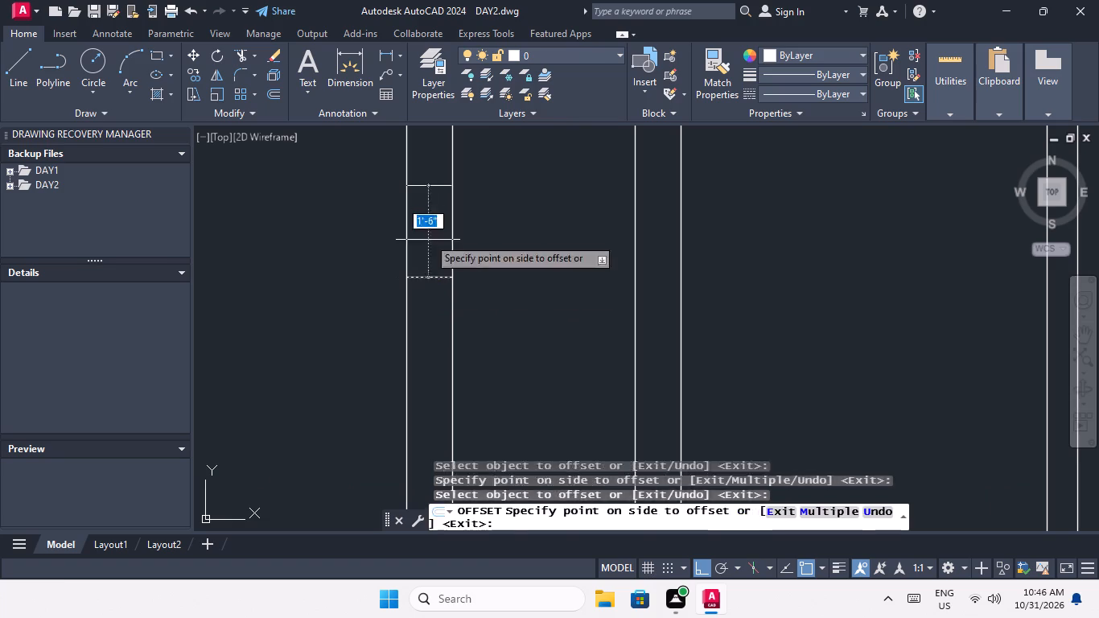
click(428, 233)
click(433, 278)
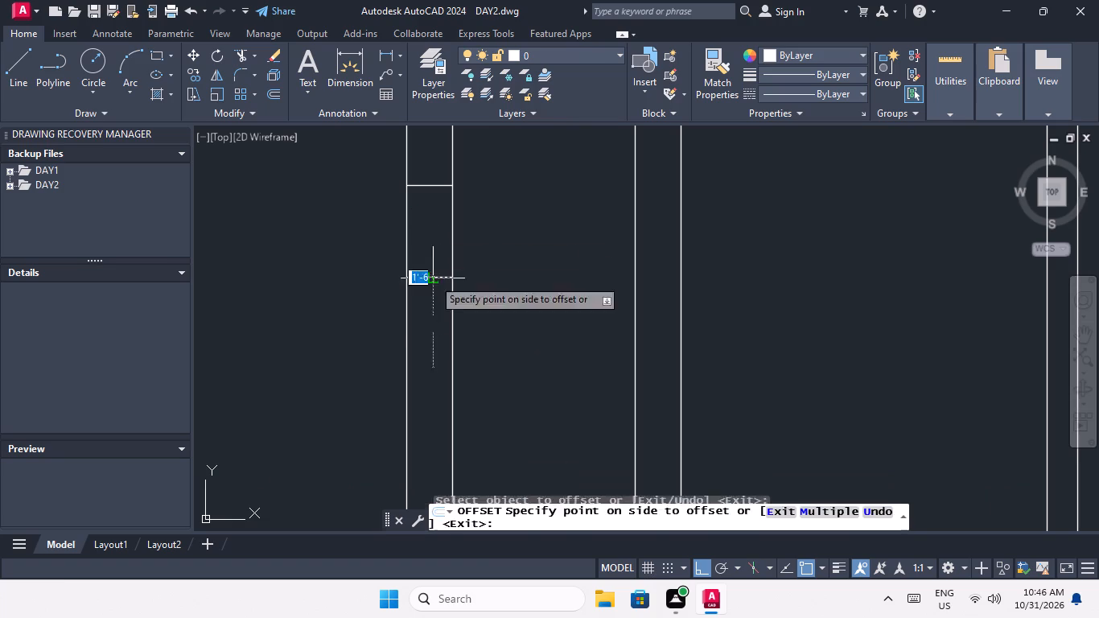
click(435, 335)
Offset the midpoint line in the right outer wall of the bottom-row right unit's upper room 1'6" both upward and downward.
scroll(432, 300, down, 4)
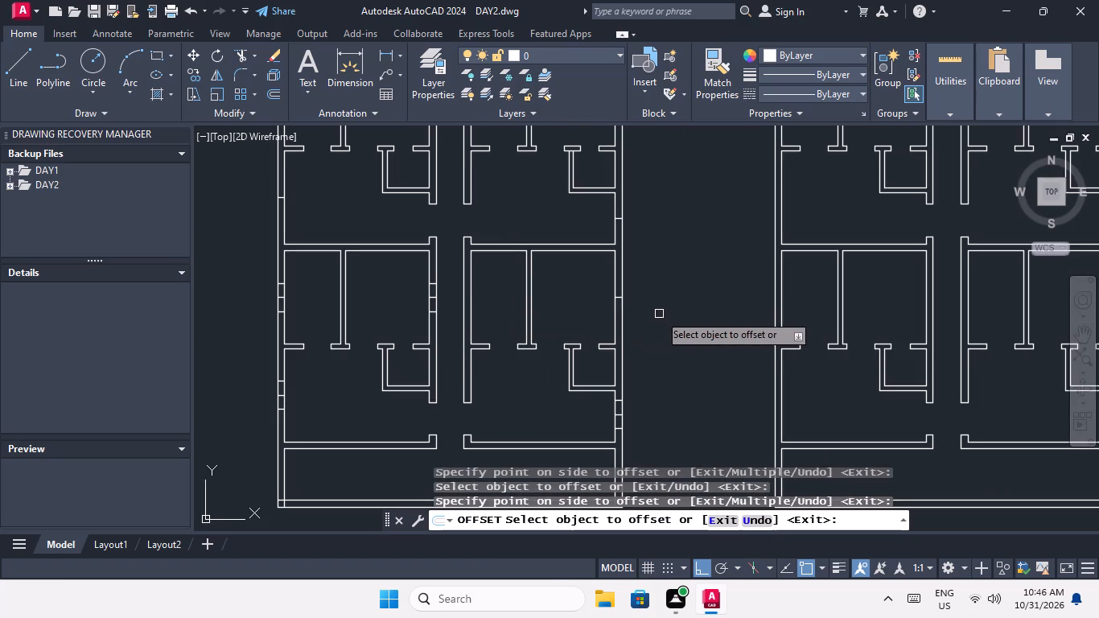
scroll(618, 294, up, 2)
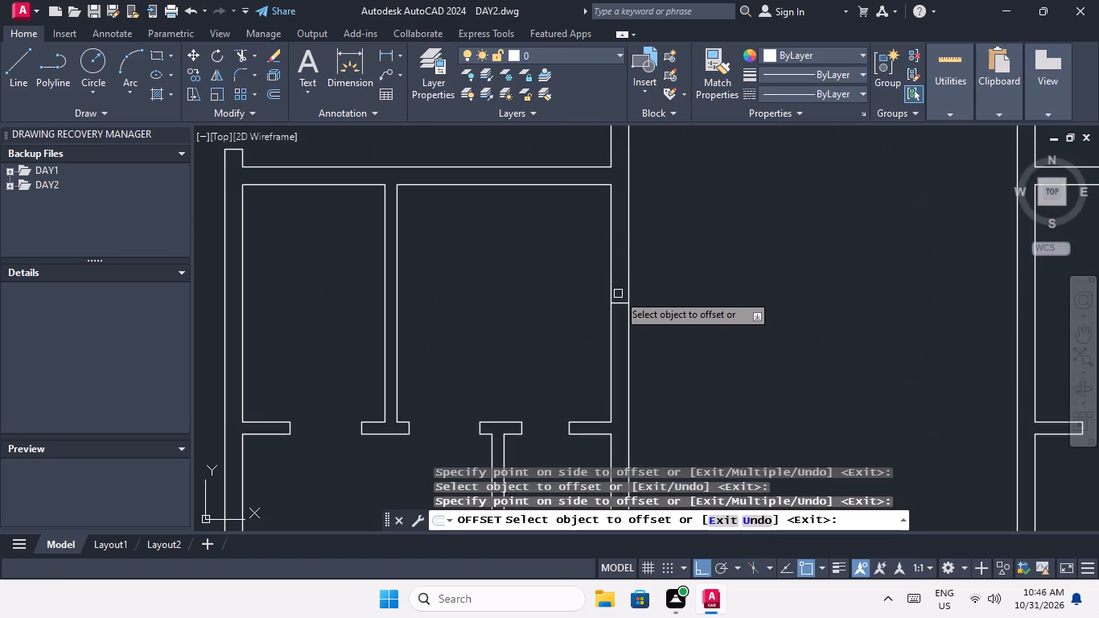
click(621, 304)
click(616, 274)
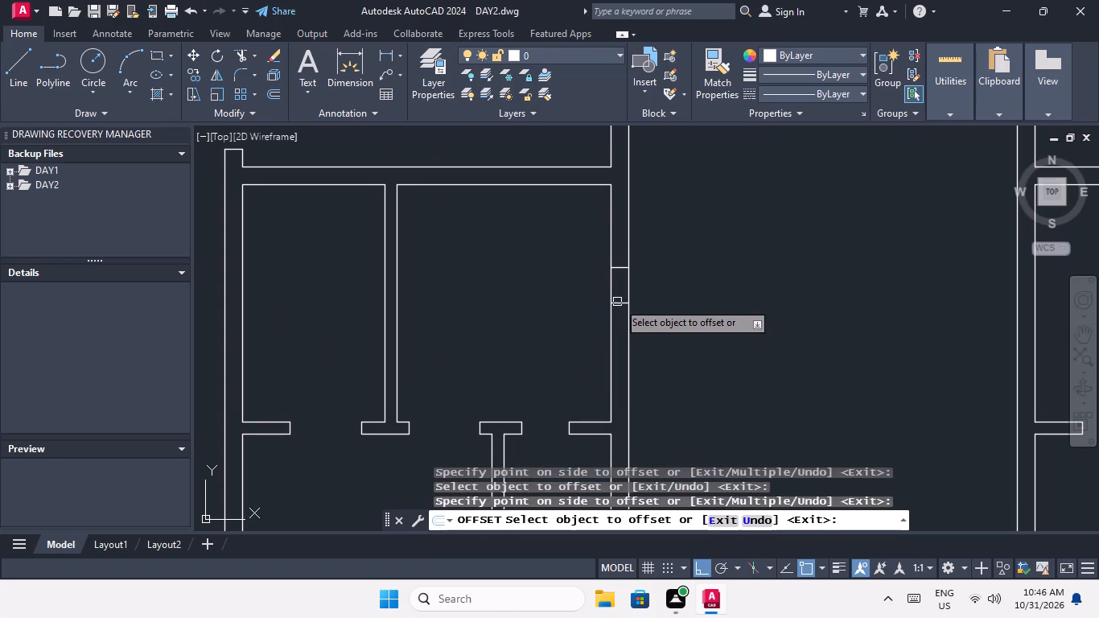
click(619, 303)
click(623, 328)
Offset the midpoint line in the right outer wall of the second-from-bottom row right unit's lower room 1'6" both upward and downward.
scroll(632, 294, down, 3)
middle_drag(649, 296, 649, 299)
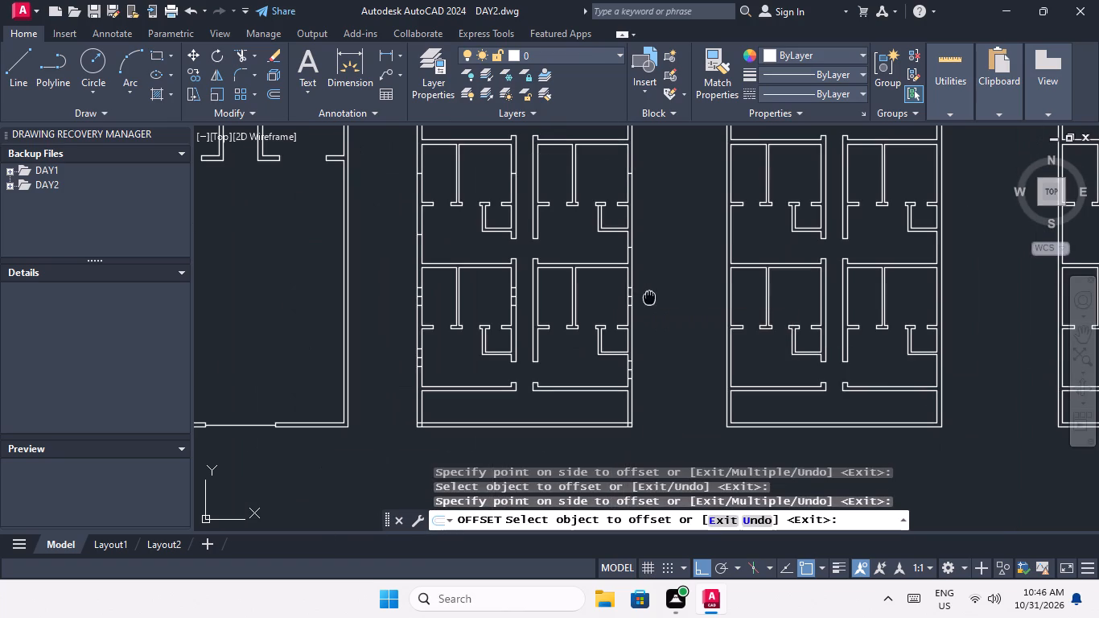
middle_drag(649, 299, 646, 347)
scroll(626, 299, up, 3)
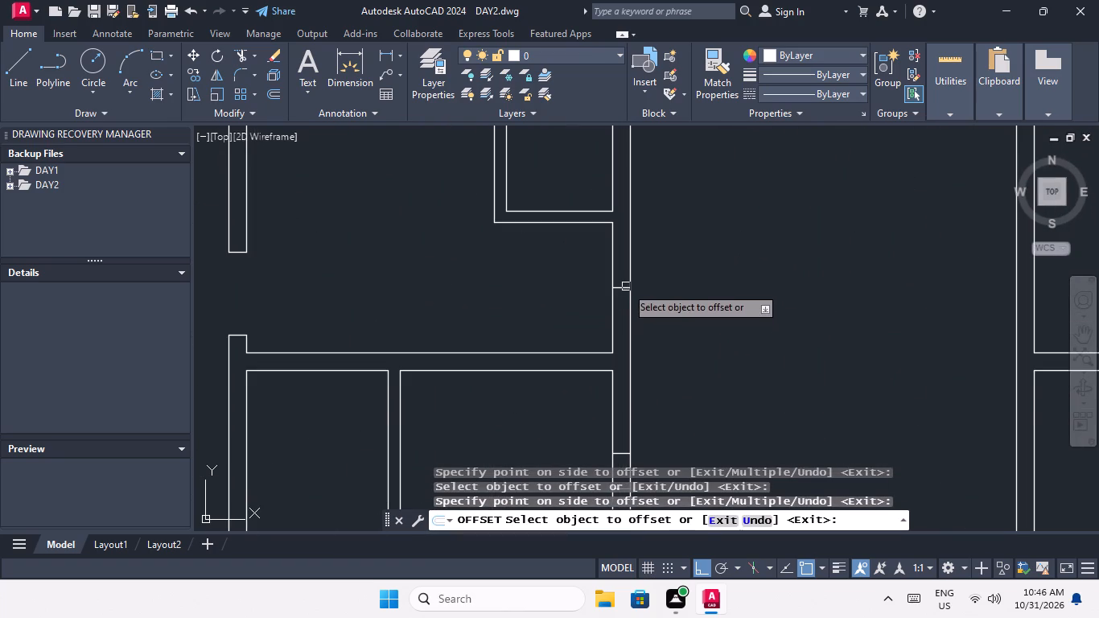
middle_drag(626, 301, 622, 353)
scroll(621, 325, up, 2)
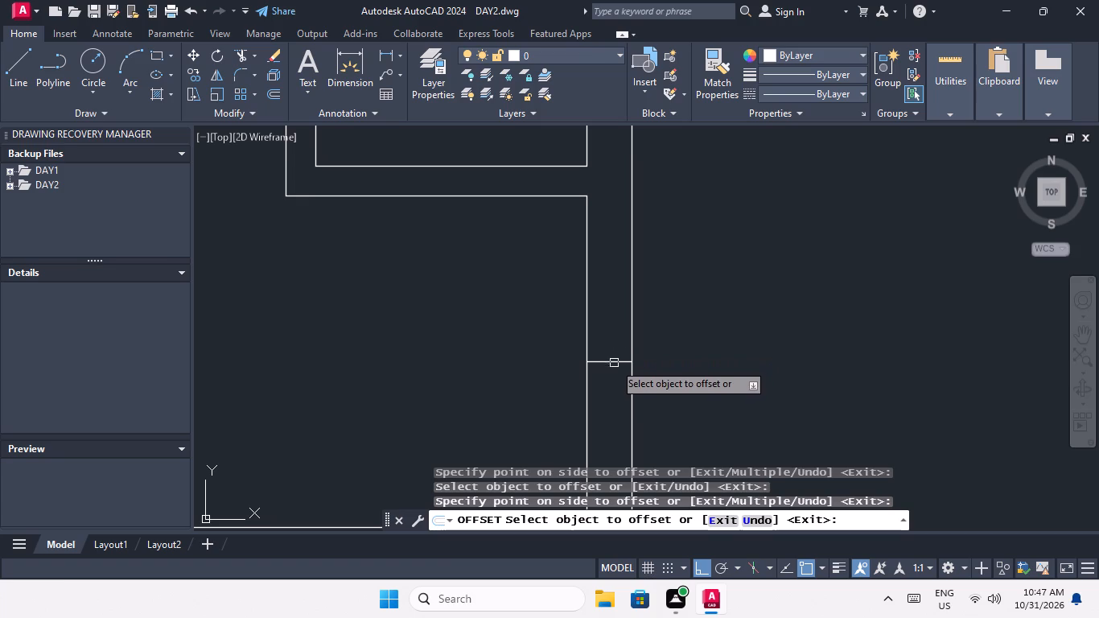
click(606, 363)
click(608, 311)
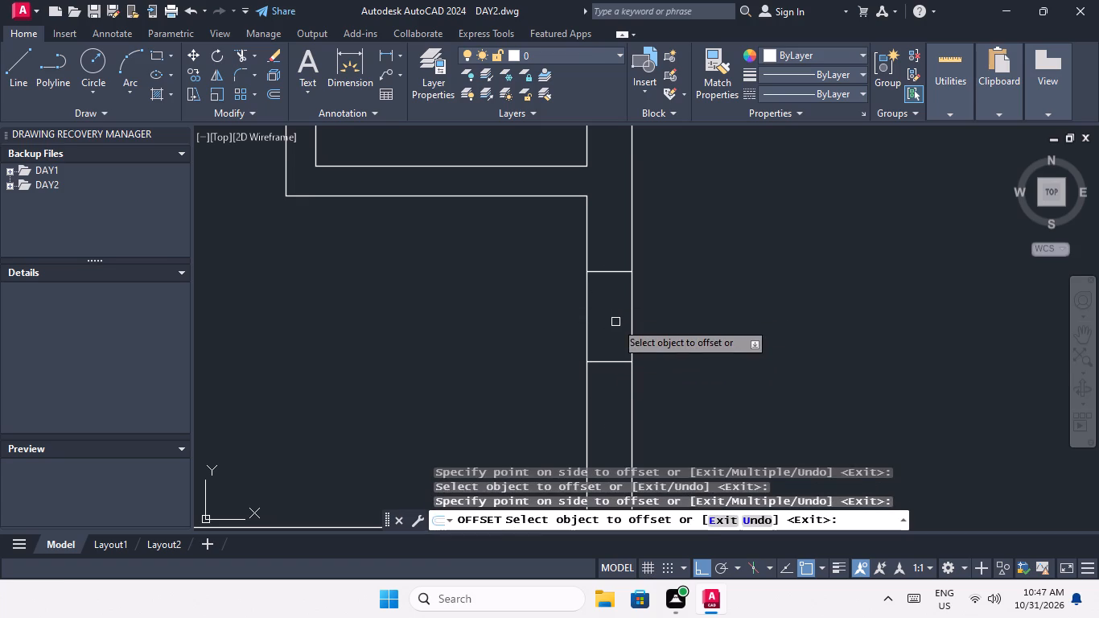
scroll(615, 322, down, 3)
scroll(615, 332, up, 2)
click(612, 337)
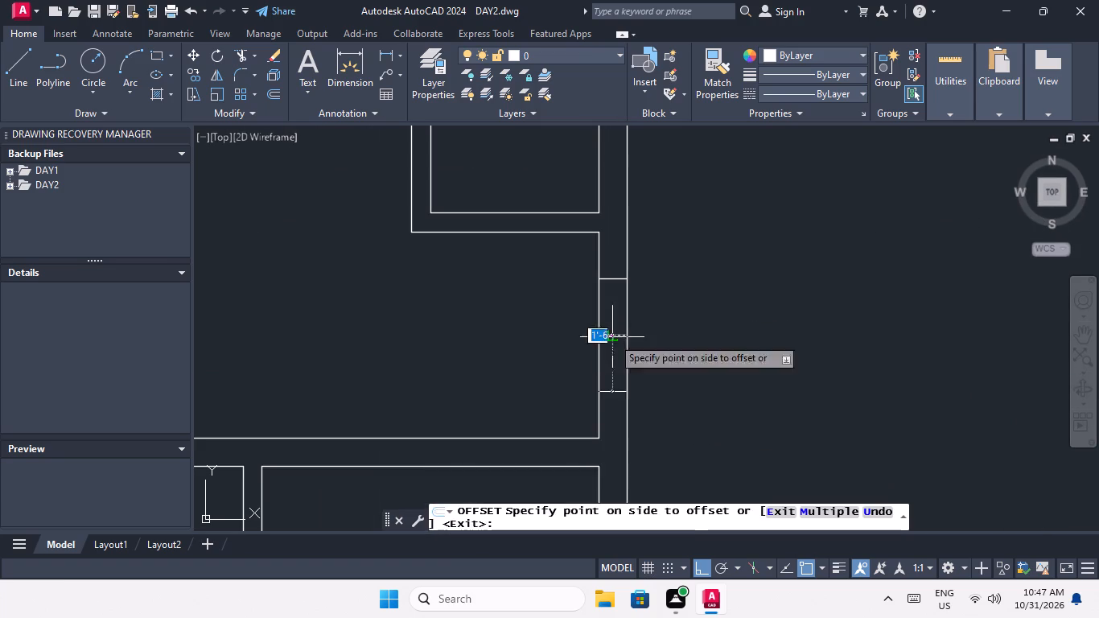
click(623, 365)
Offset the midpoint line in the left outer wall of the second-from-bottom row left unit's lower room 1'6" both upward and downward.
scroll(625, 332, down, 3)
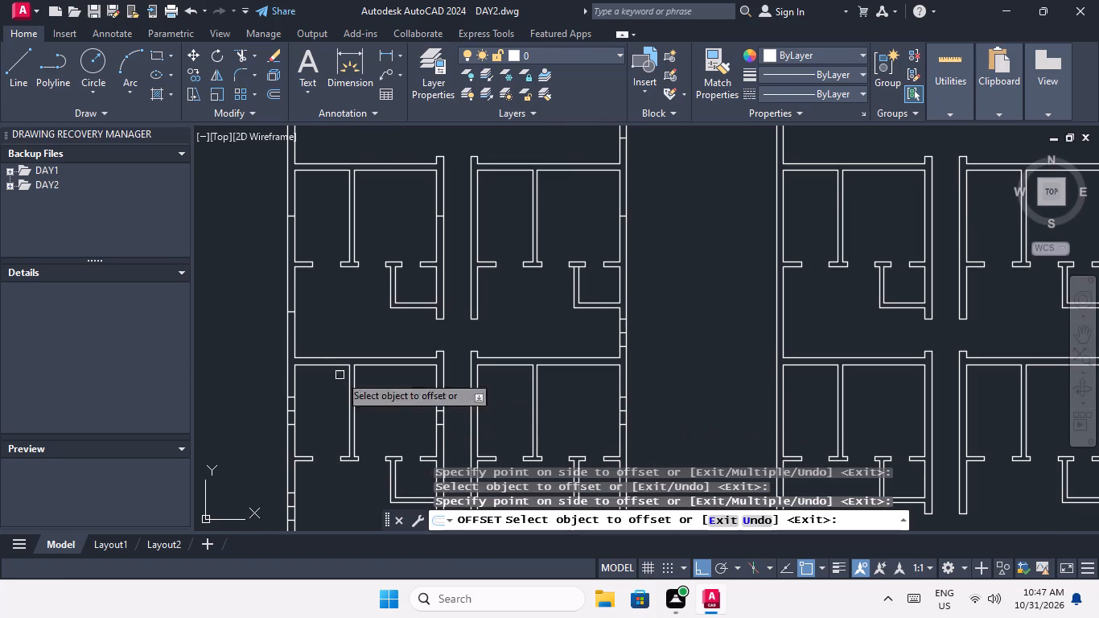
scroll(287, 292, up, 2)
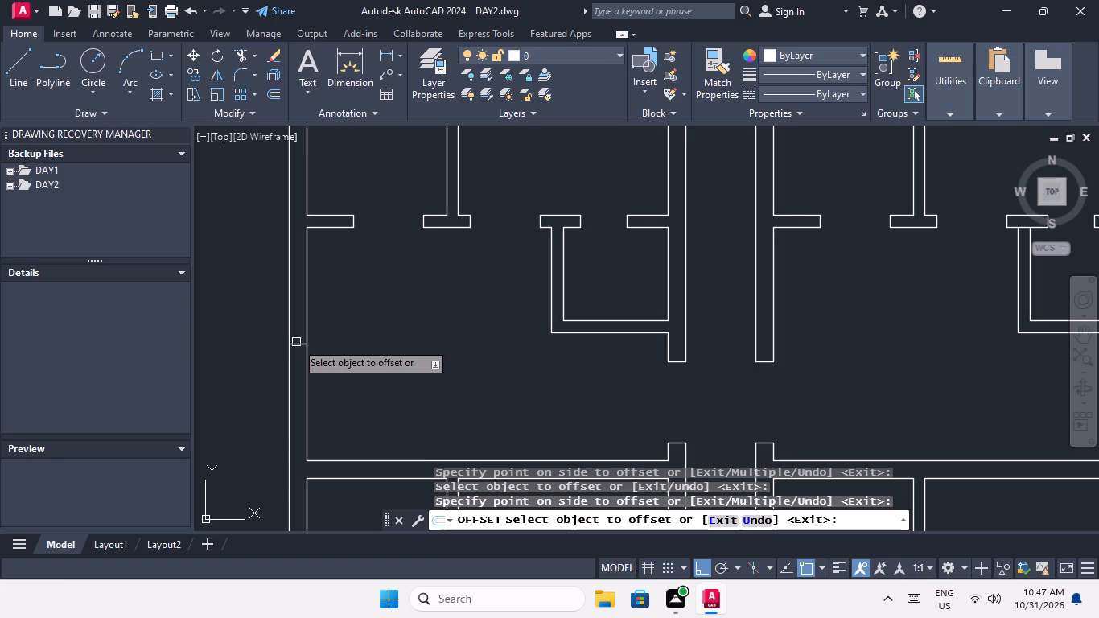
drag(298, 345, 296, 337)
click(296, 303)
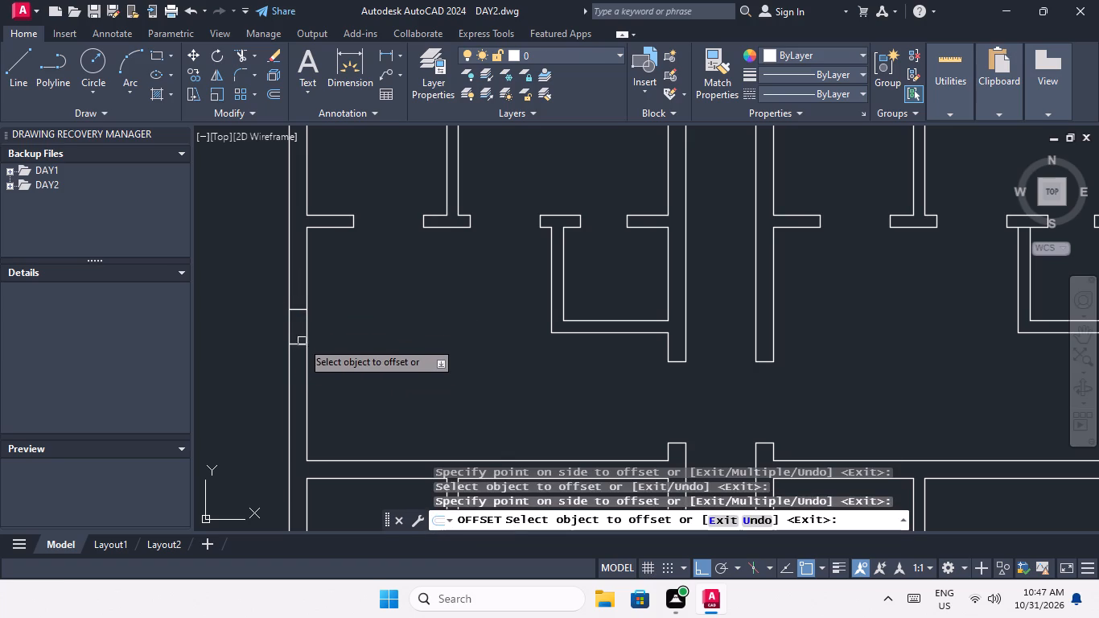
drag(297, 343, 297, 355)
click(304, 381)
Offset the midpoint line in the left outer wall of the second-from-bottom row left unit's upper room 1'6" both upward and downward.
scroll(330, 340, down, 3)
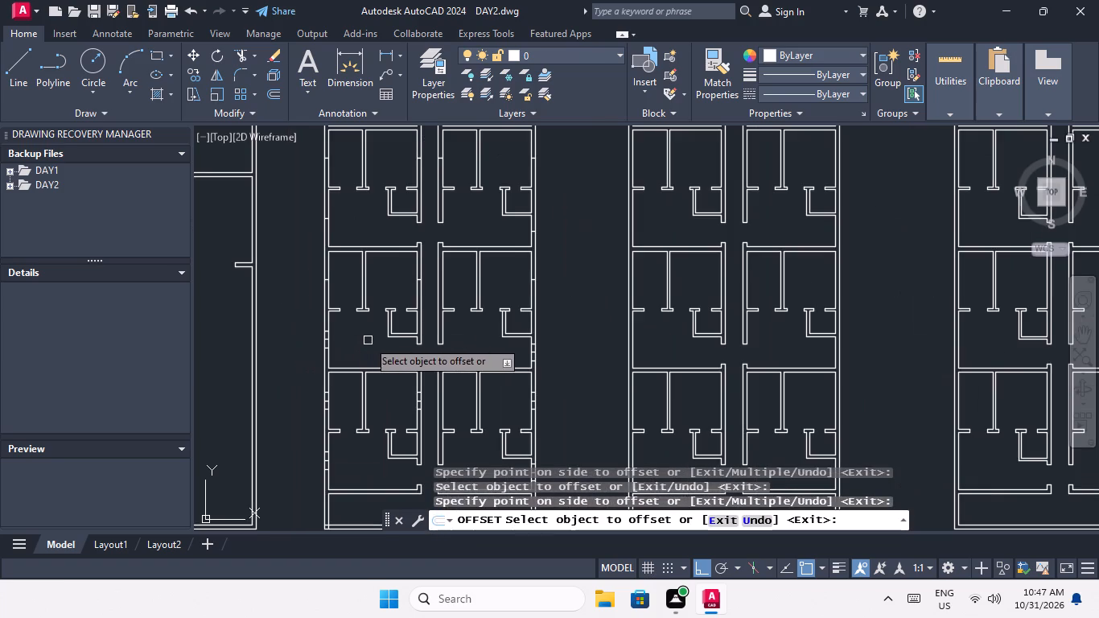
middle_drag(368, 341, 368, 384)
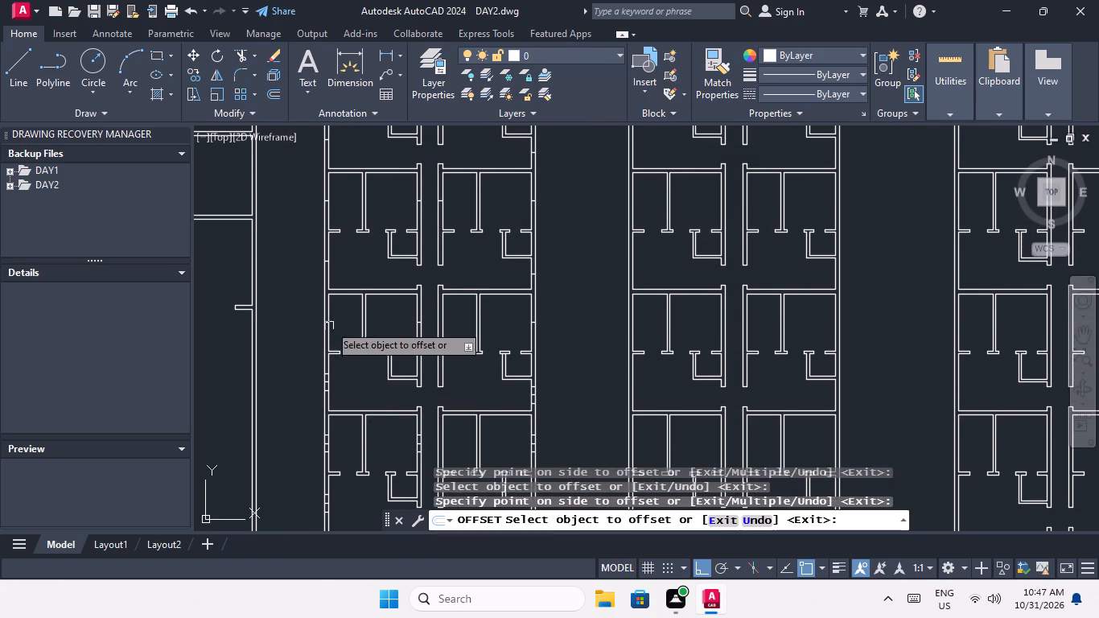
scroll(322, 323, up, 3)
click(342, 318)
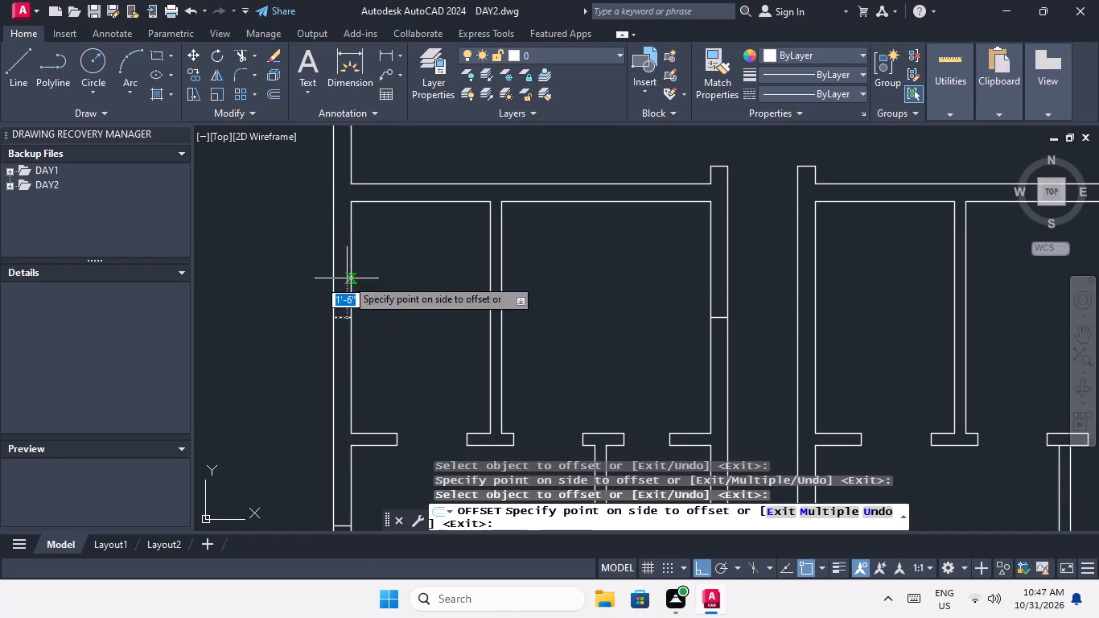
click(347, 277)
scroll(339, 327, up, 1)
click(344, 312)
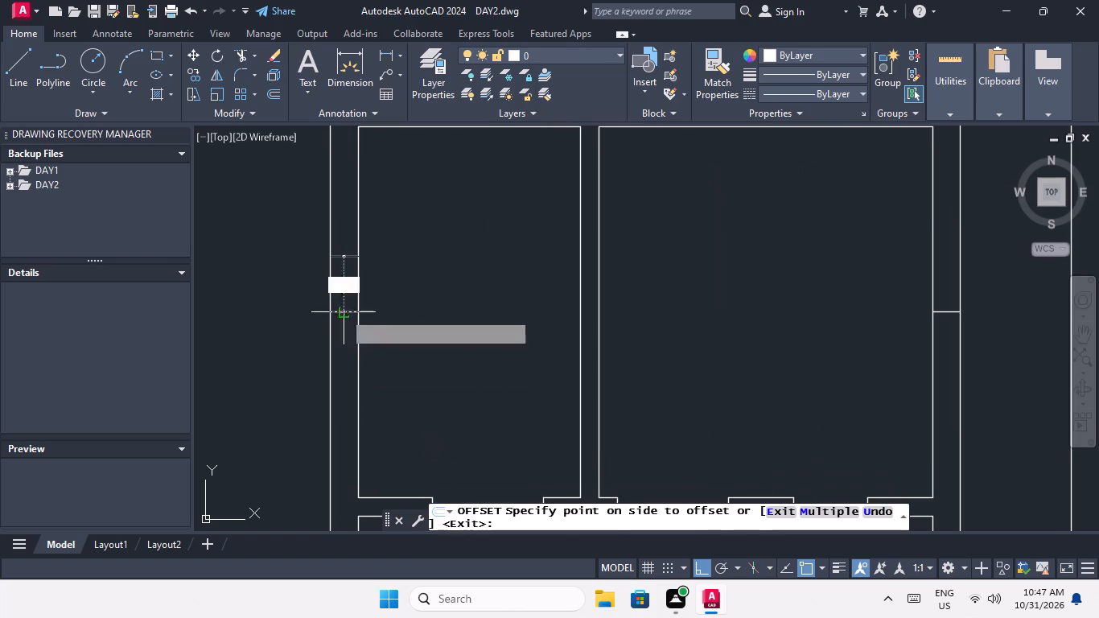
click(343, 365)
Offset the midpoint line in the corridor's left wall at the second-from-bottom row left unit's upper room 1'6" both upward and downward.
scroll(341, 332, down, 3)
scroll(500, 329, up, 3)
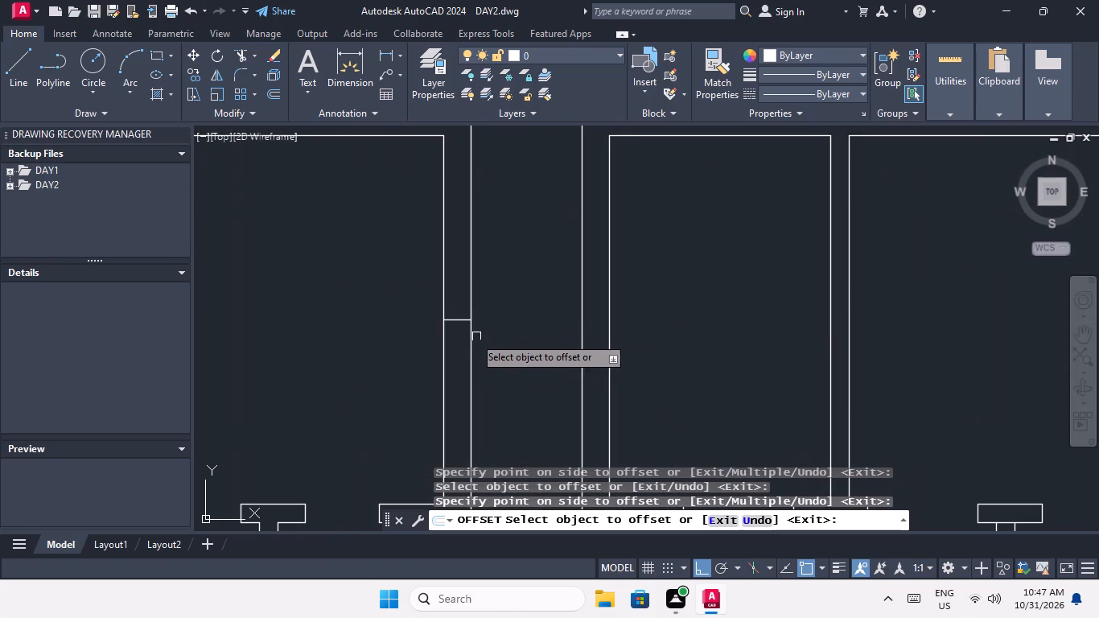
click(461, 322)
click(455, 271)
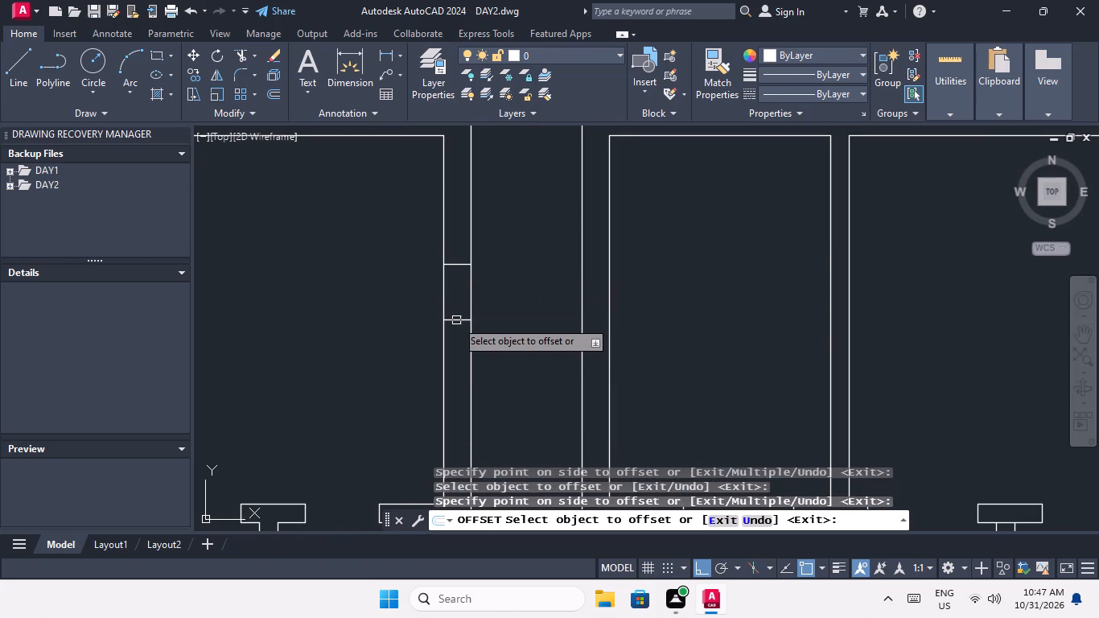
click(456, 319)
click(459, 357)
Offset the midpoint line in the right outer wall of the second-from-bottom row right unit's upper room 1'6" both upward and downward.
scroll(462, 284, down, 3)
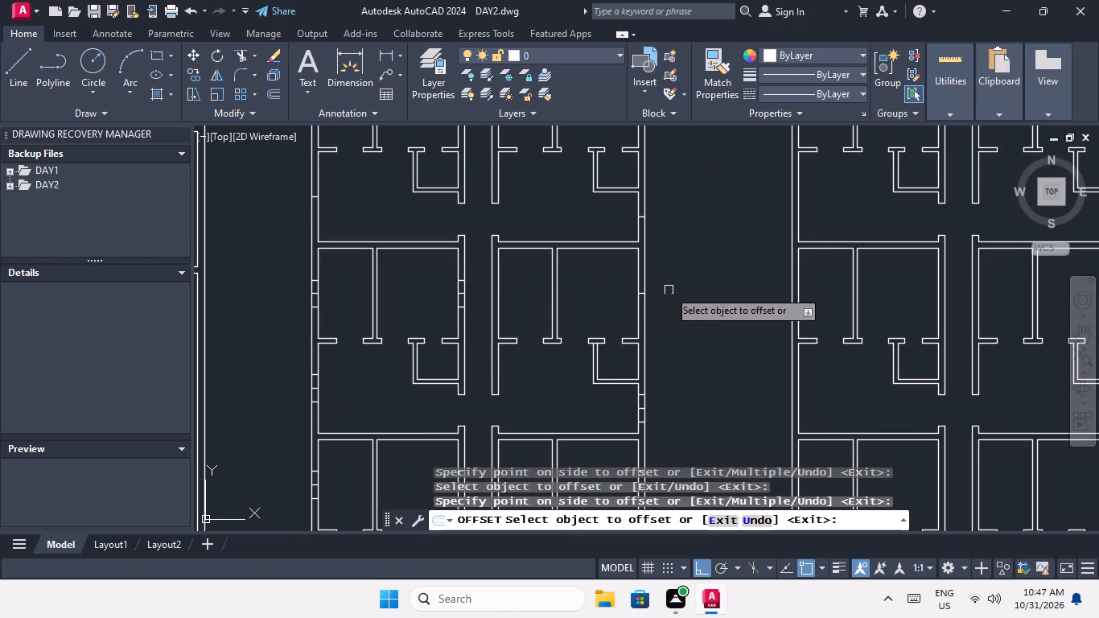
scroll(664, 292, up, 2)
click(606, 297)
click(599, 235)
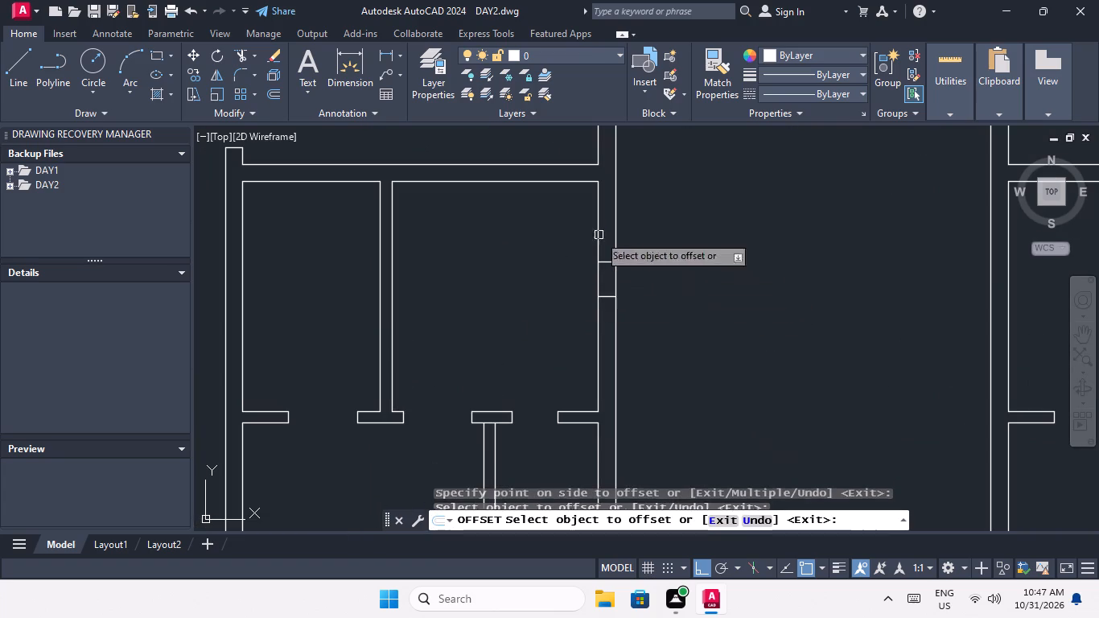
drag(609, 296, 607, 303)
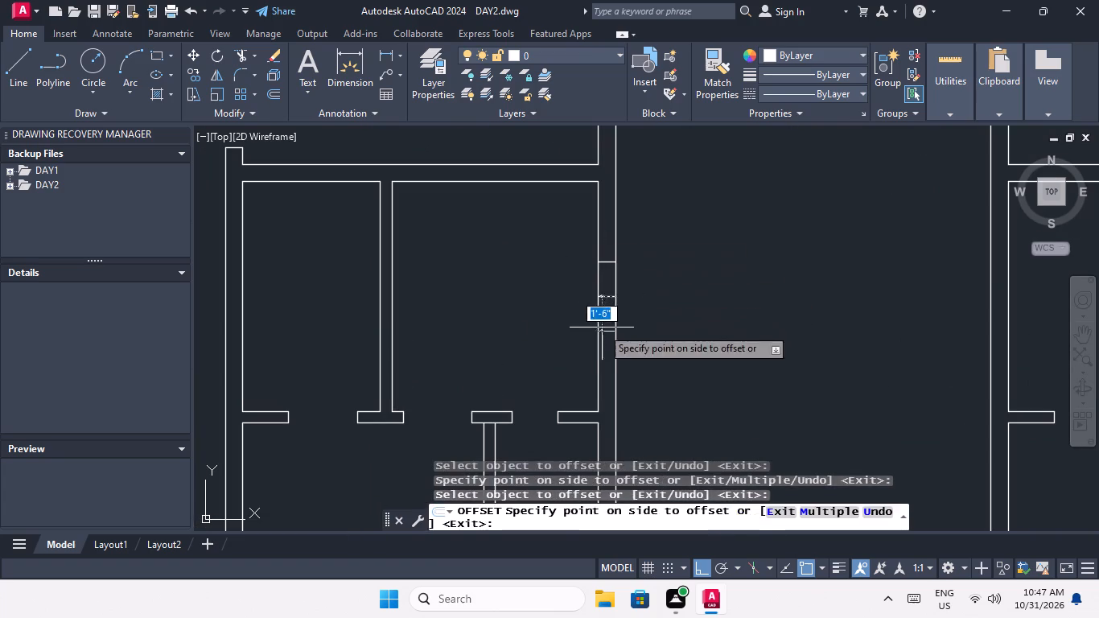
click(602, 328)
Offset the midpoint line in the right outer wall of the third-from-bottom row right unit's lower room 1'6" both upward and downward.
scroll(603, 290, down, 3)
middle_drag(615, 288, 616, 334)
middle_click(613, 365)
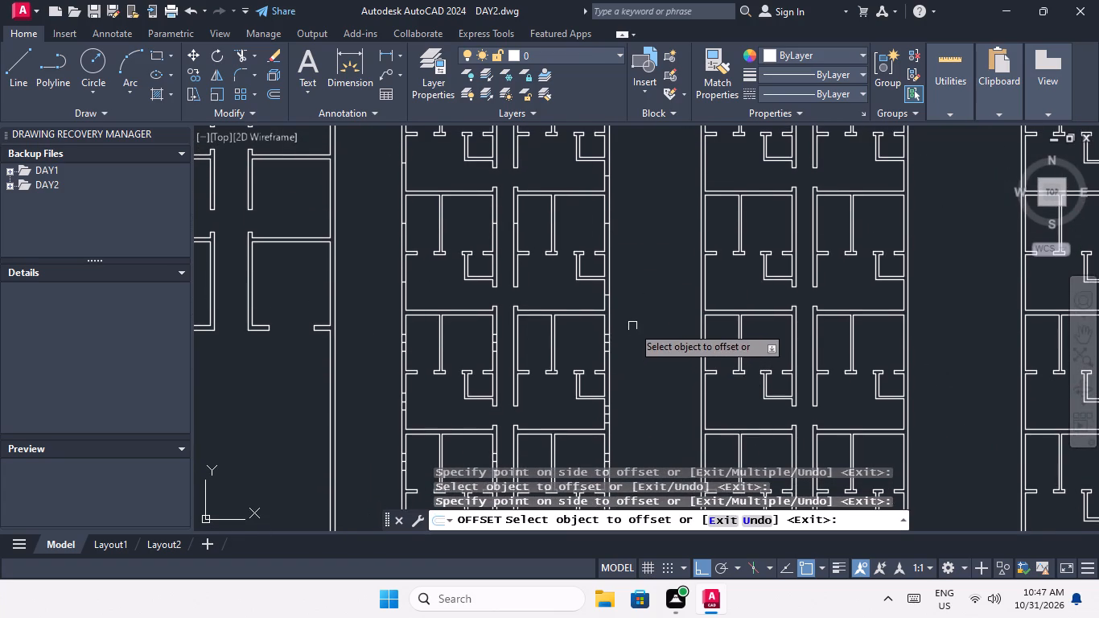
scroll(605, 294, up, 4)
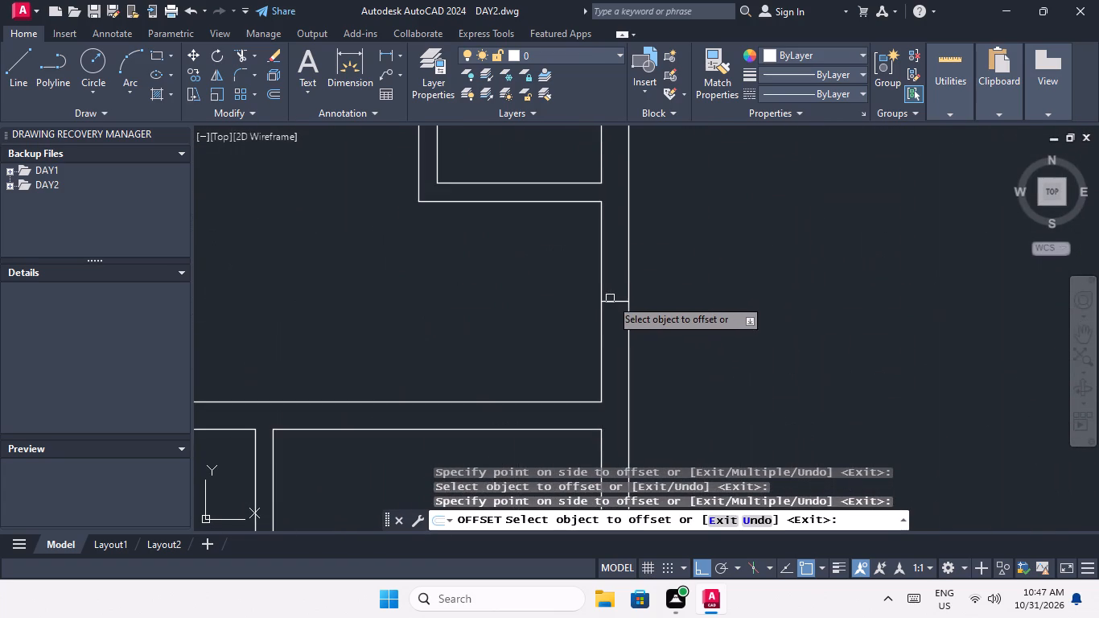
scroll(611, 299, up, 1)
click(618, 306)
drag(612, 249, 614, 258)
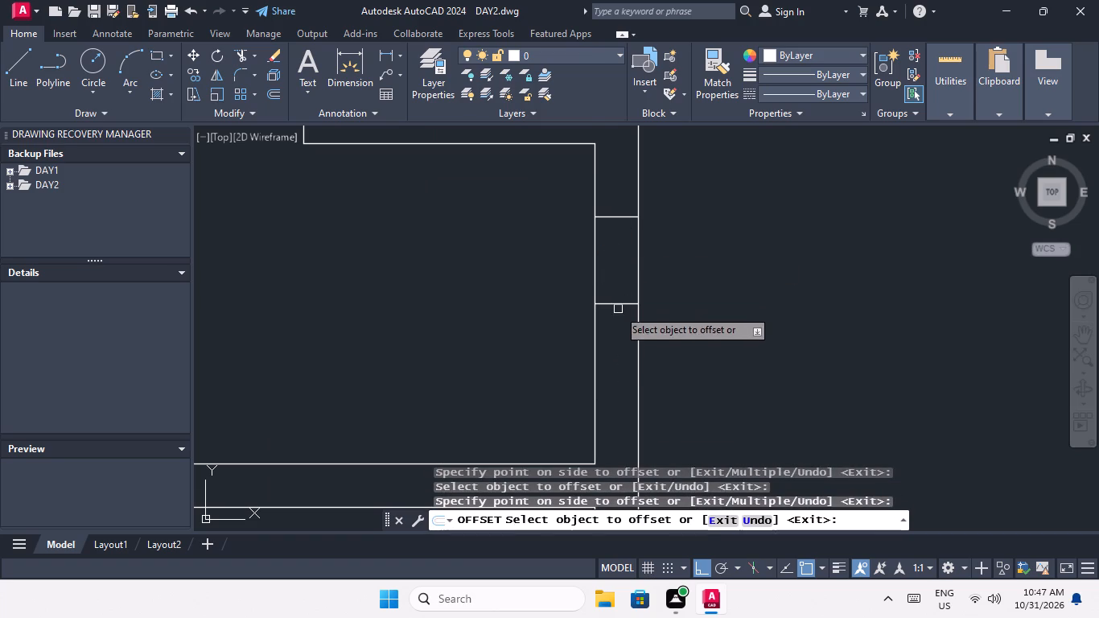
drag(617, 303, 615, 321)
click(616, 355)
Offset the midpoint line in the left outer wall of the third-from-bottom row left unit's lower room 1'6" both upward and downward.
scroll(627, 297, down, 4)
middle_drag(655, 315, 669, 393)
scroll(316, 356, up, 4)
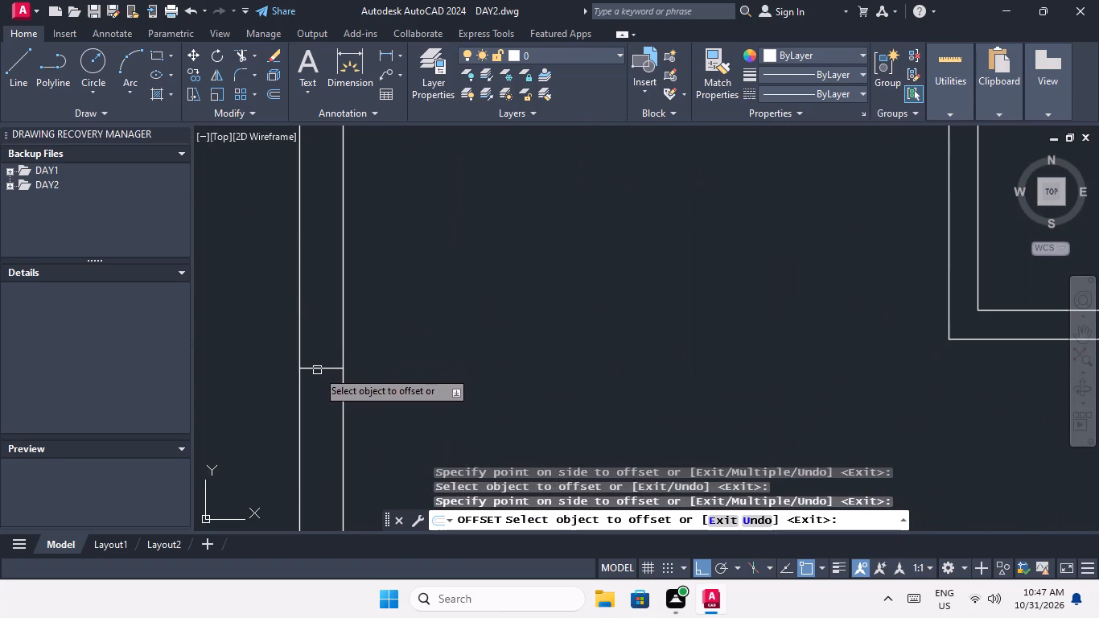
drag(317, 370, 317, 361)
click(328, 315)
click(319, 369)
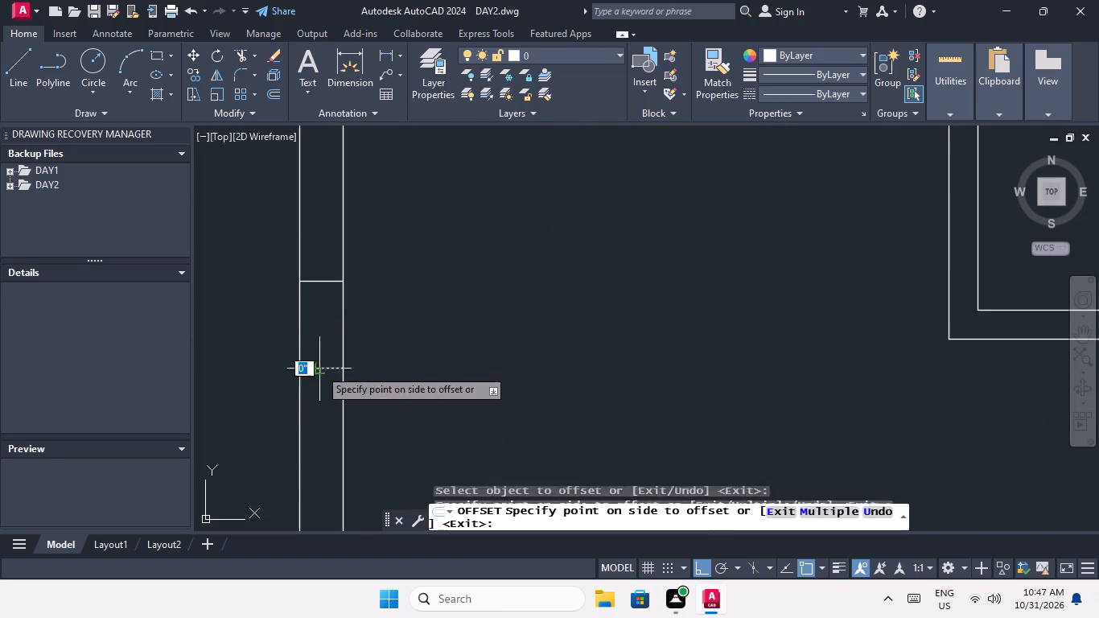
click(321, 436)
Offset the midpoint line in the left outer wall of the third-from-bottom row left unit's upper room 1'6" both upward and downward.
scroll(320, 367, down, 4)
middle_drag(356, 352, 372, 426)
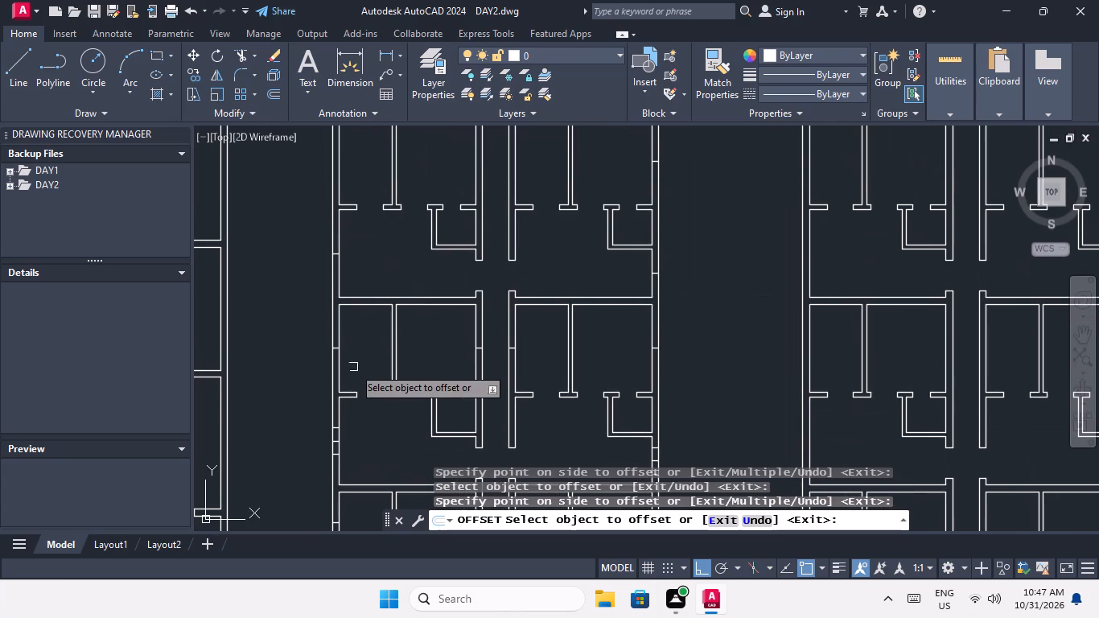
scroll(335, 342, up, 4)
click(334, 401)
click(340, 342)
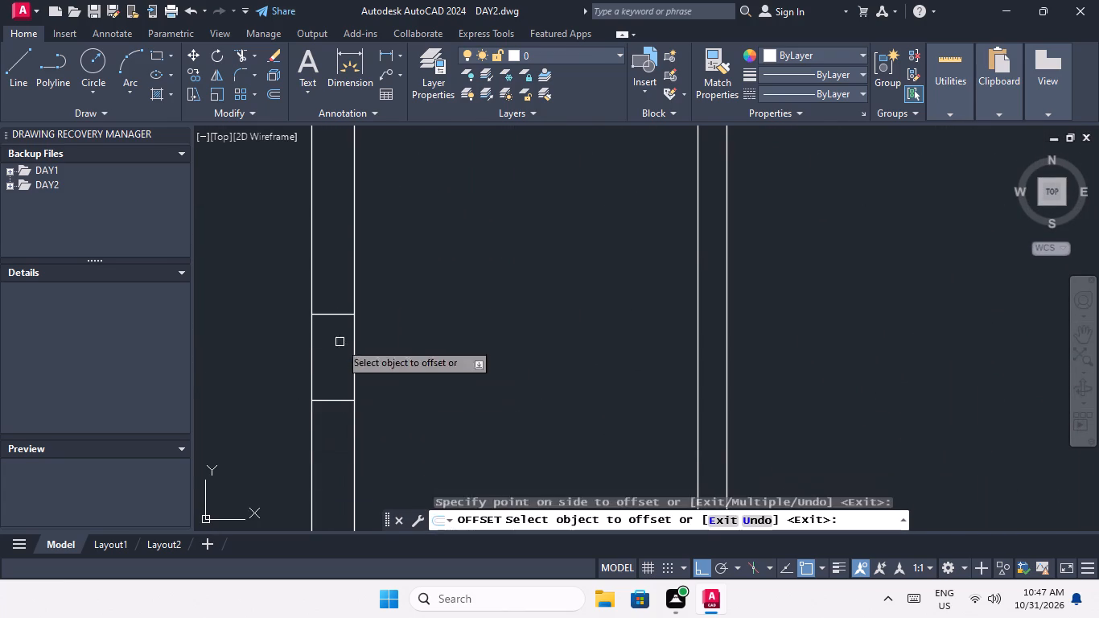
click(337, 400)
click(325, 433)
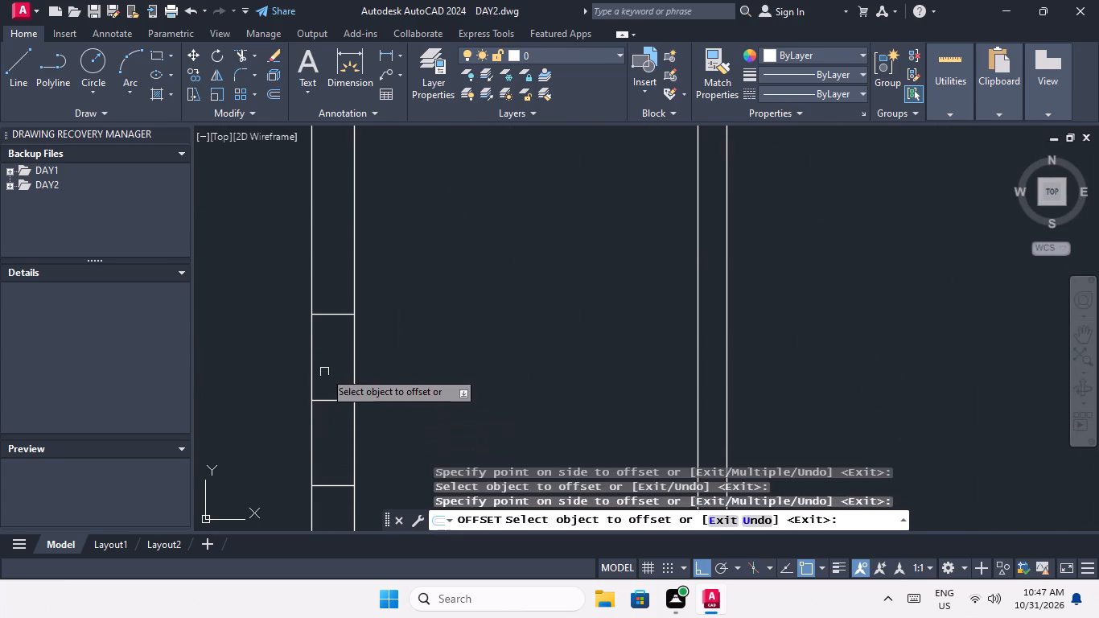
Offset the midpoint line in the corridor's left wall at the third-from-bottom row left unit's upper room 1'6" both upward and downward.
scroll(331, 360, down, 4)
scroll(480, 377, up, 3)
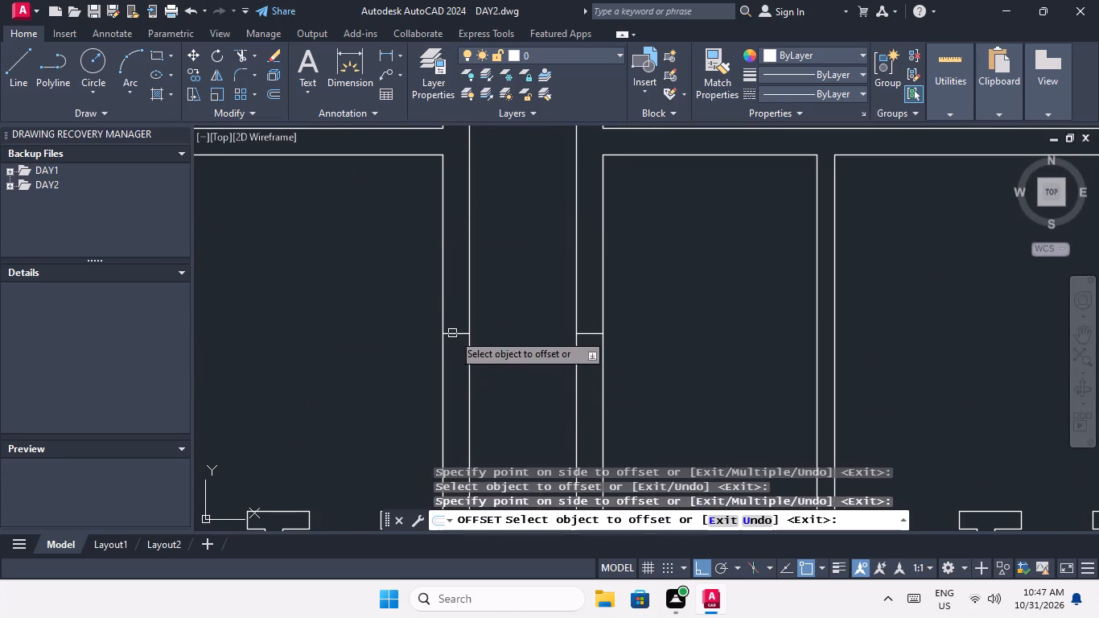
drag(454, 333, 454, 323)
click(454, 280)
drag(455, 336, 456, 348)
click(459, 361)
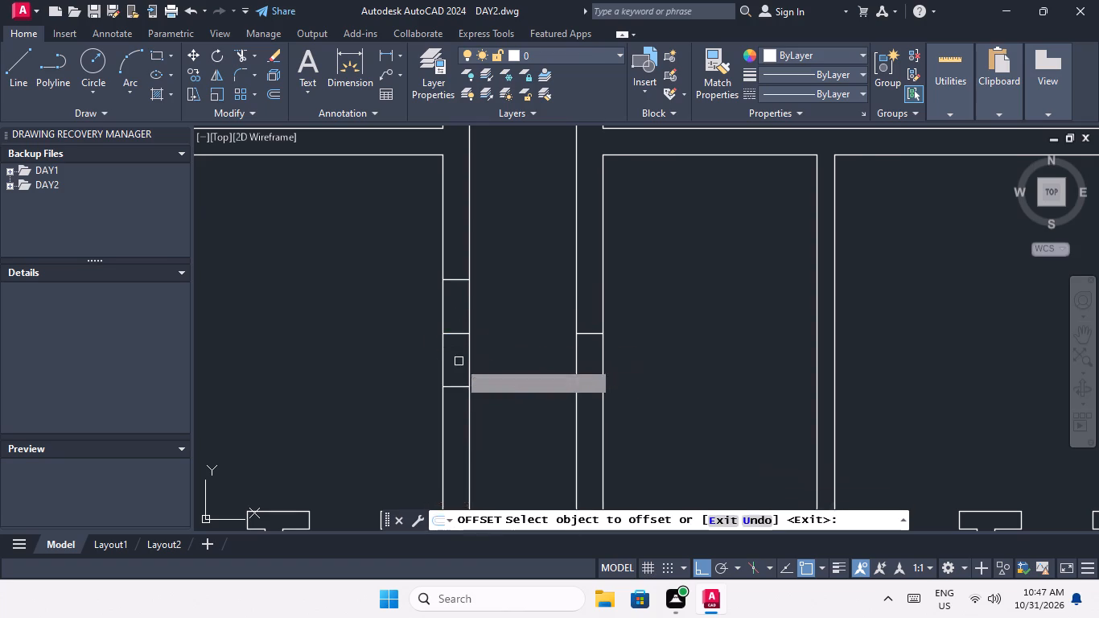
Offset the midpoint line in the corridor's right wall at the third-from-bottom row right unit's upper room 1'6" both upward and downward.
scroll(459, 332, down, 3)
middle_drag(508, 348, 492, 253)
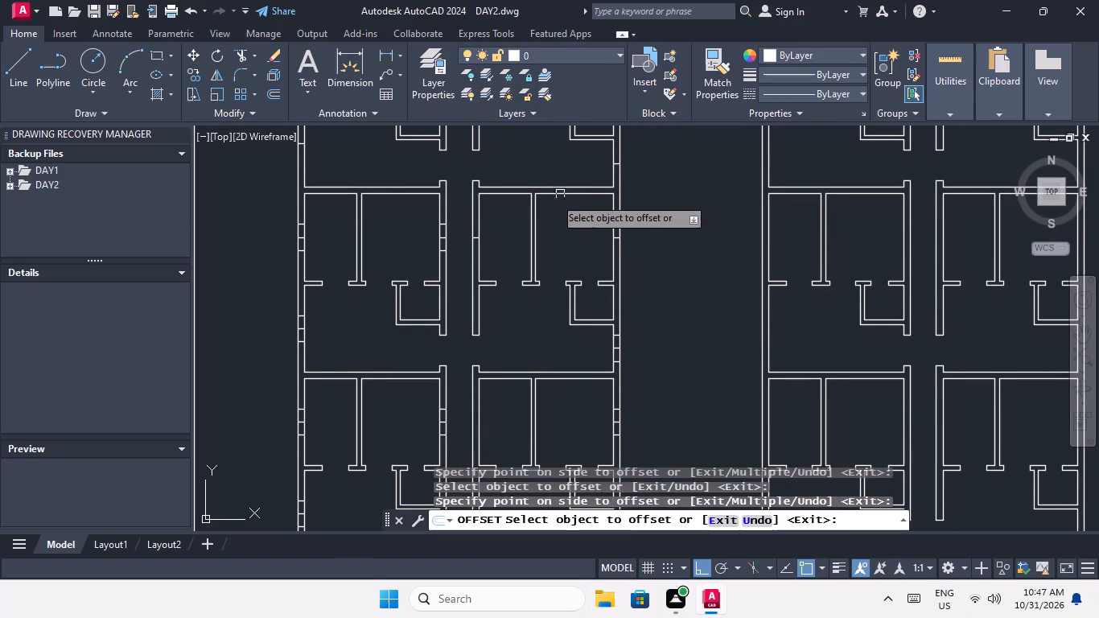
scroll(484, 237, up, 3)
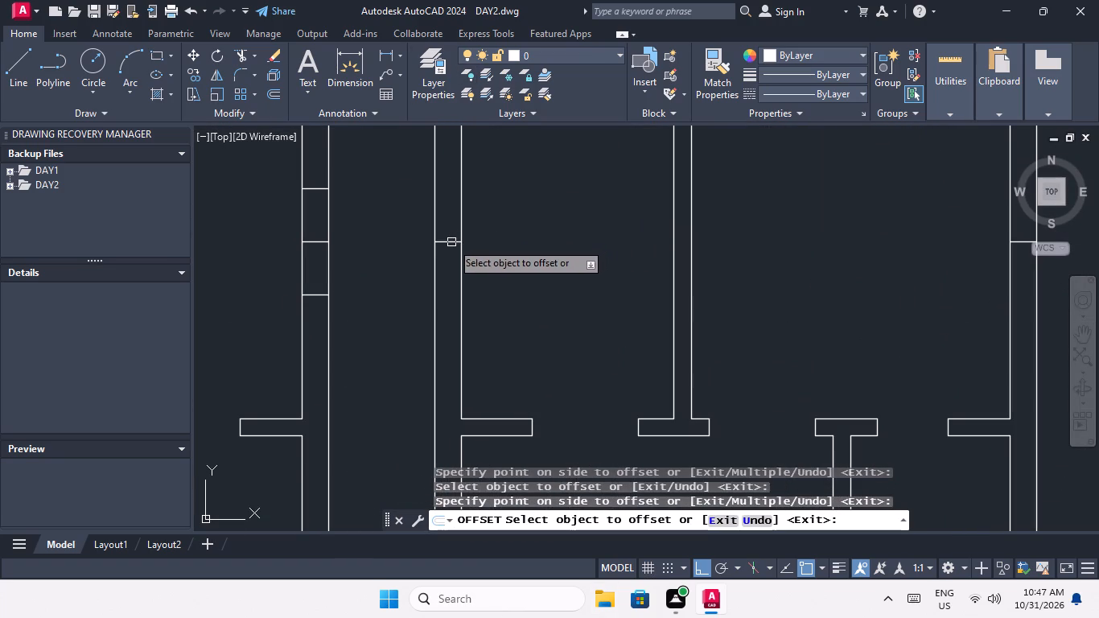
drag(451, 242, 445, 220)
click(436, 173)
drag(445, 241, 447, 250)
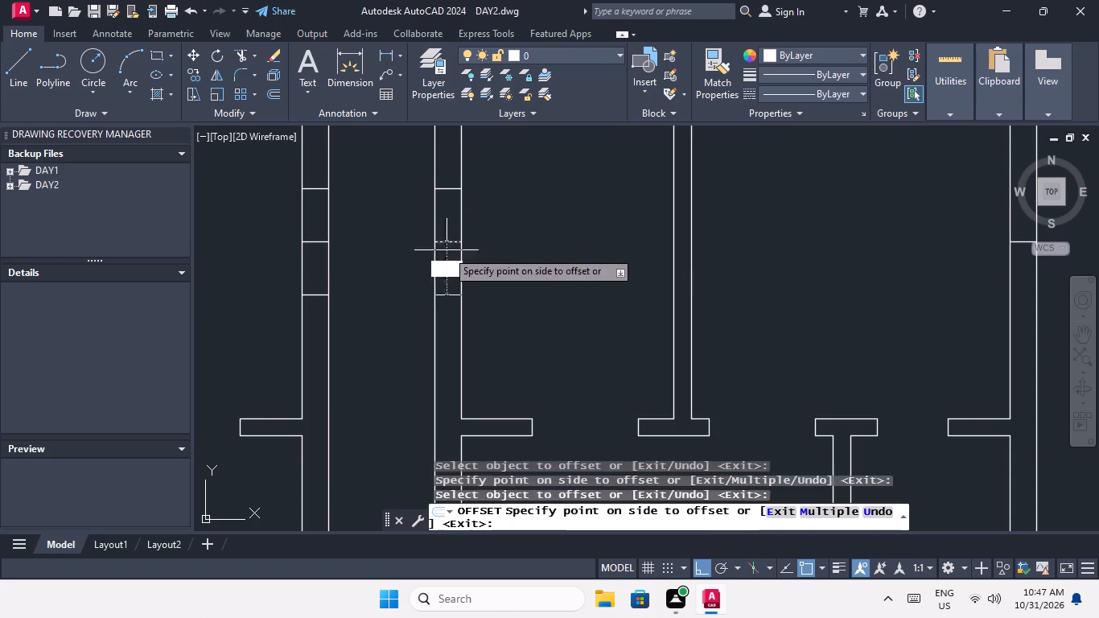
click(455, 292)
Offset the midpoint line in the right outer wall of the third-from-bottom row right unit's upper room 1'6" both upward and downward.
scroll(462, 245, down, 3)
scroll(609, 243, up, 3)
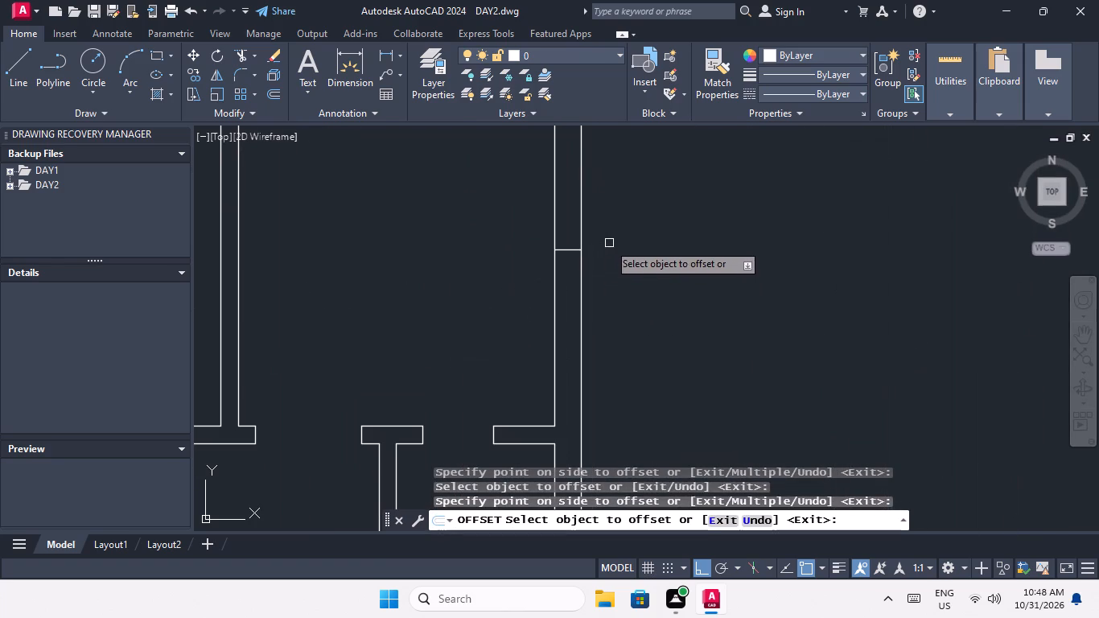
click(566, 251)
drag(562, 175, 562, 187)
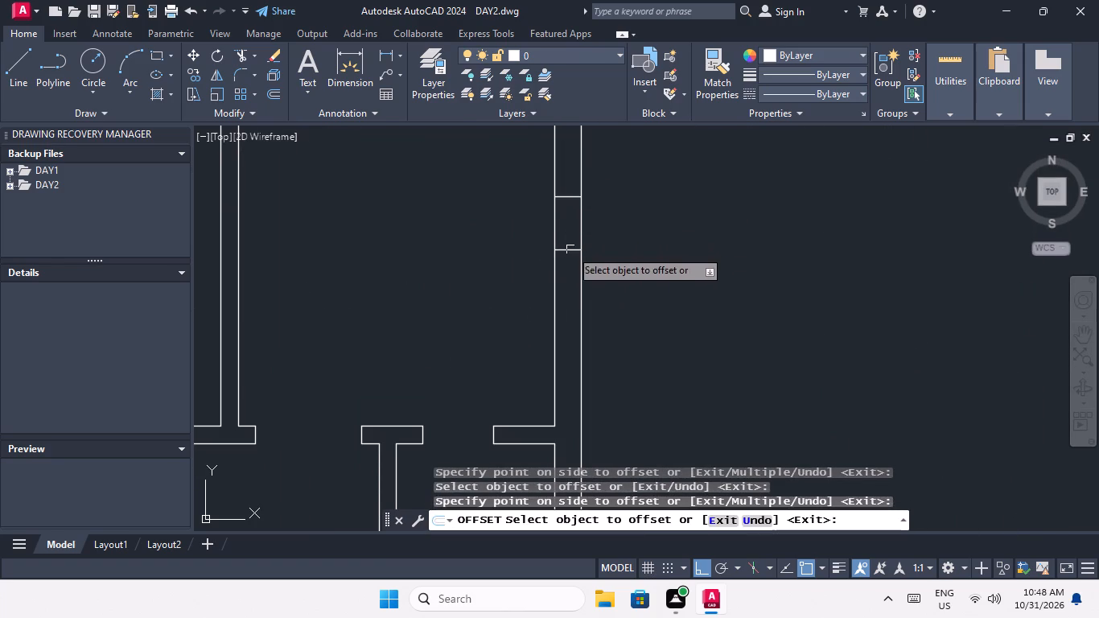
click(570, 249)
click(570, 278)
Offset the midpoint line in the right outer wall of the top-row right unit's lower room 1'6" both upward and downward.
scroll(570, 234, down, 3)
middle_drag(606, 220, 613, 264)
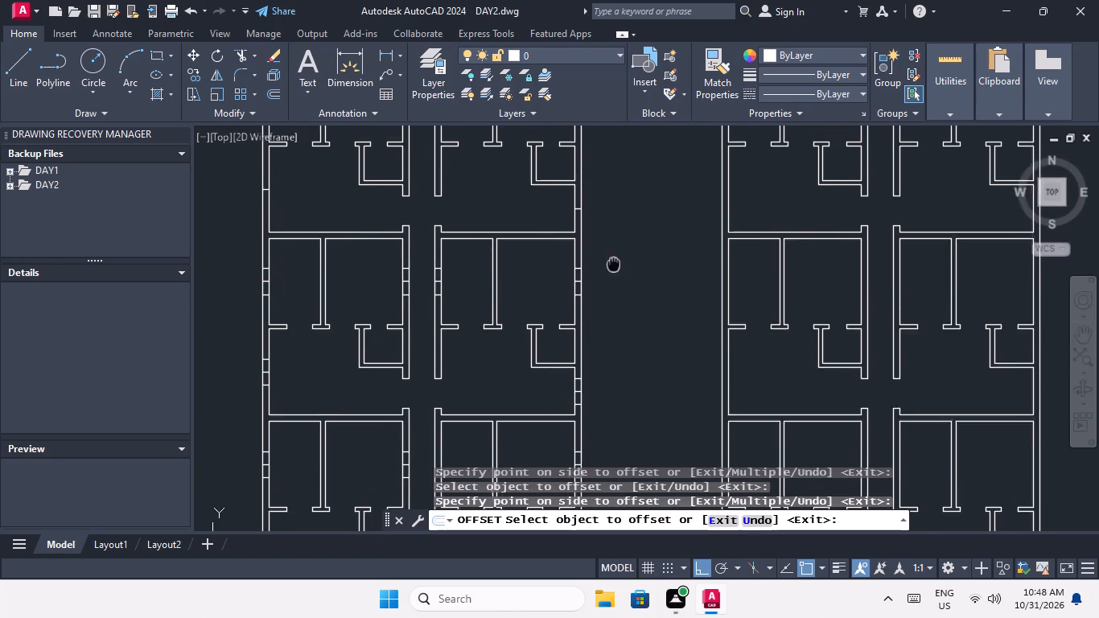
middle_drag(613, 264, 614, 294)
scroll(584, 239, up, 4)
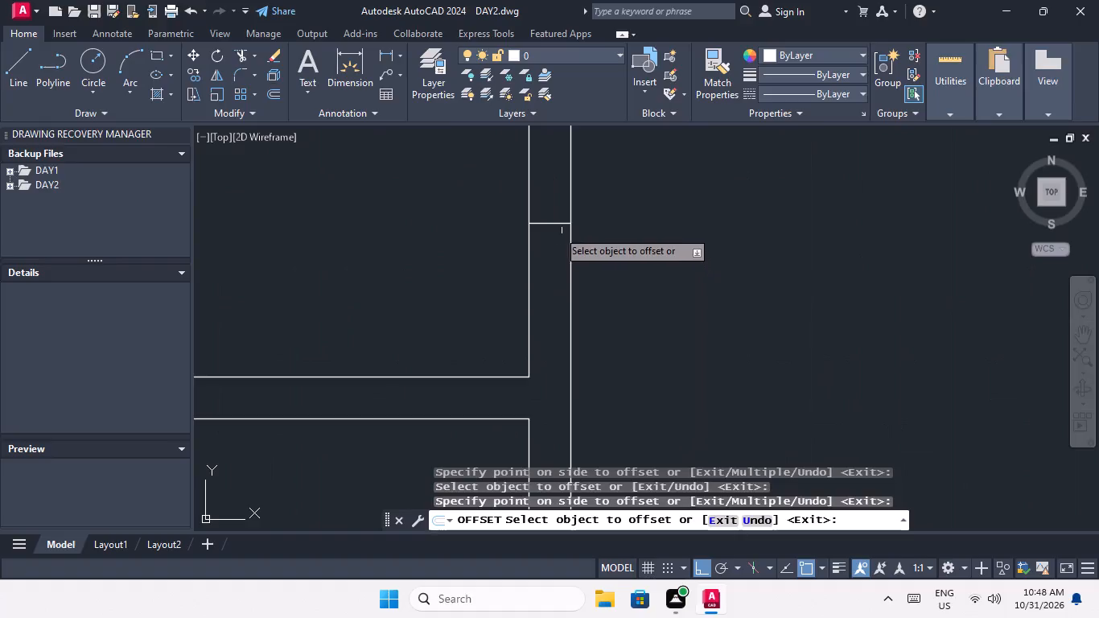
drag(555, 224, 552, 216)
click(548, 179)
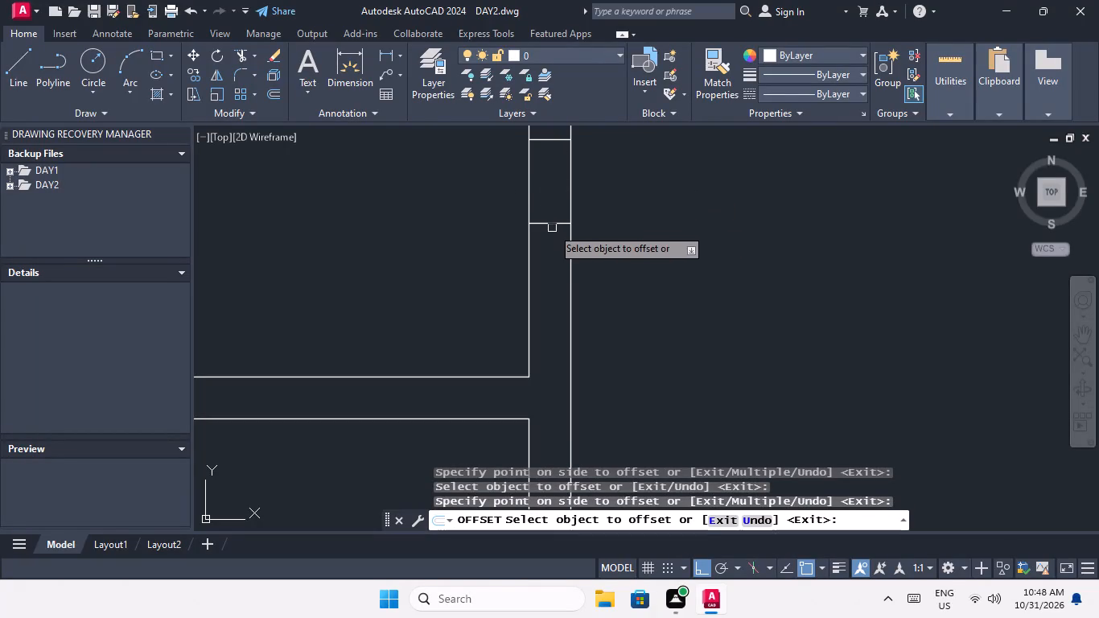
drag(553, 224, 545, 270)
click(546, 270)
Offset the midpoint line in the left outer wall of the top-row left unit's lower room 1'6" both upward and downward.
scroll(554, 244, down, 3)
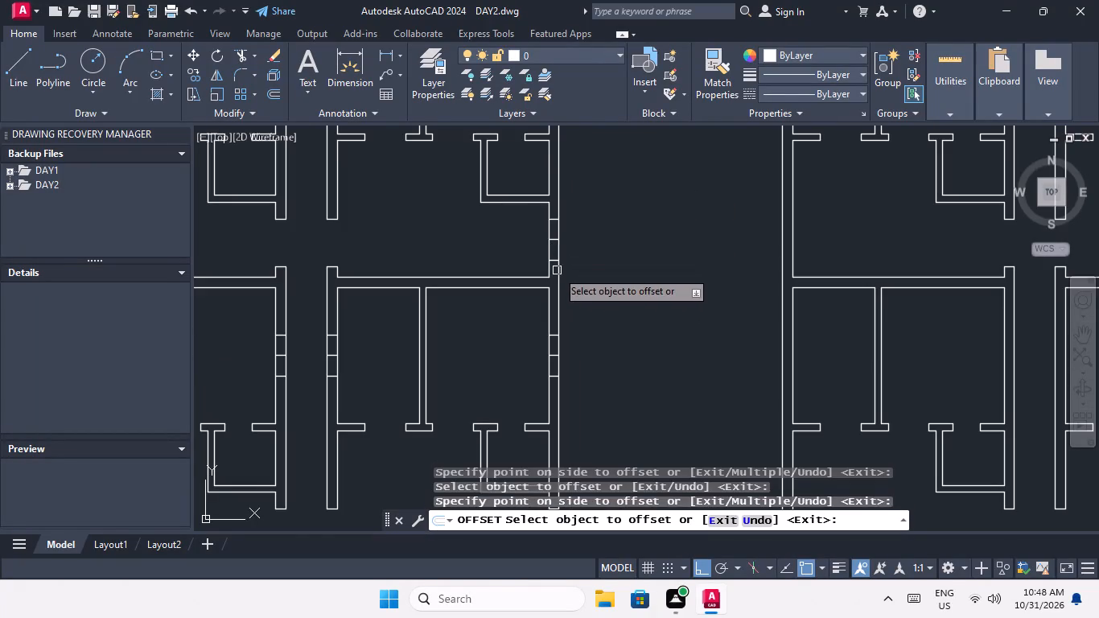
middle_drag(558, 270, 675, 290)
middle_drag(452, 282, 576, 296)
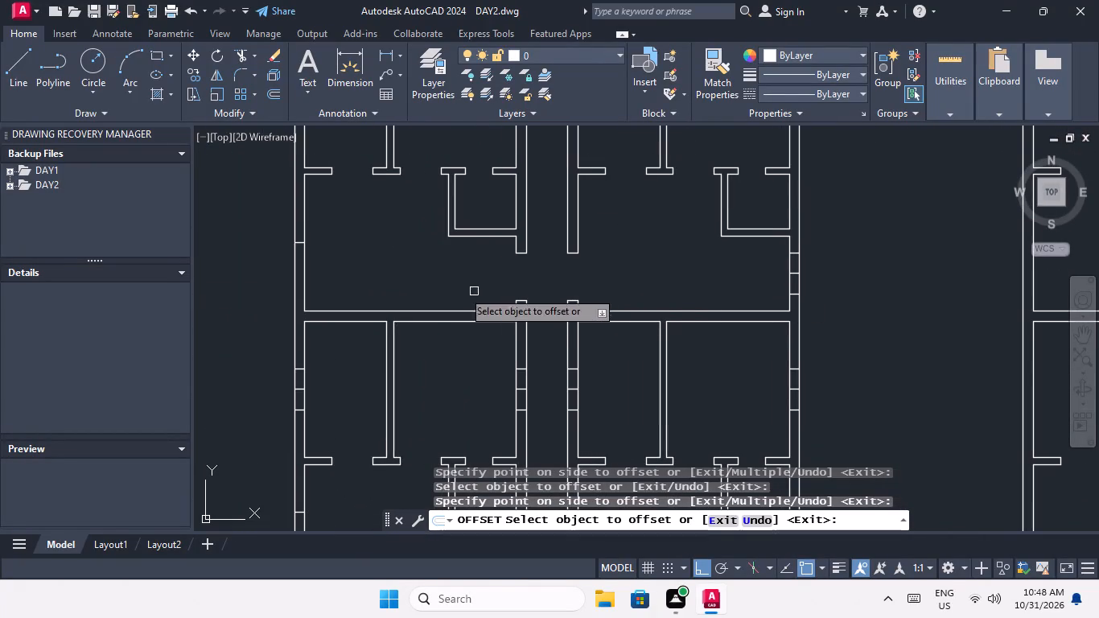
scroll(297, 232, up, 3)
drag(303, 276, 301, 255)
click(309, 196)
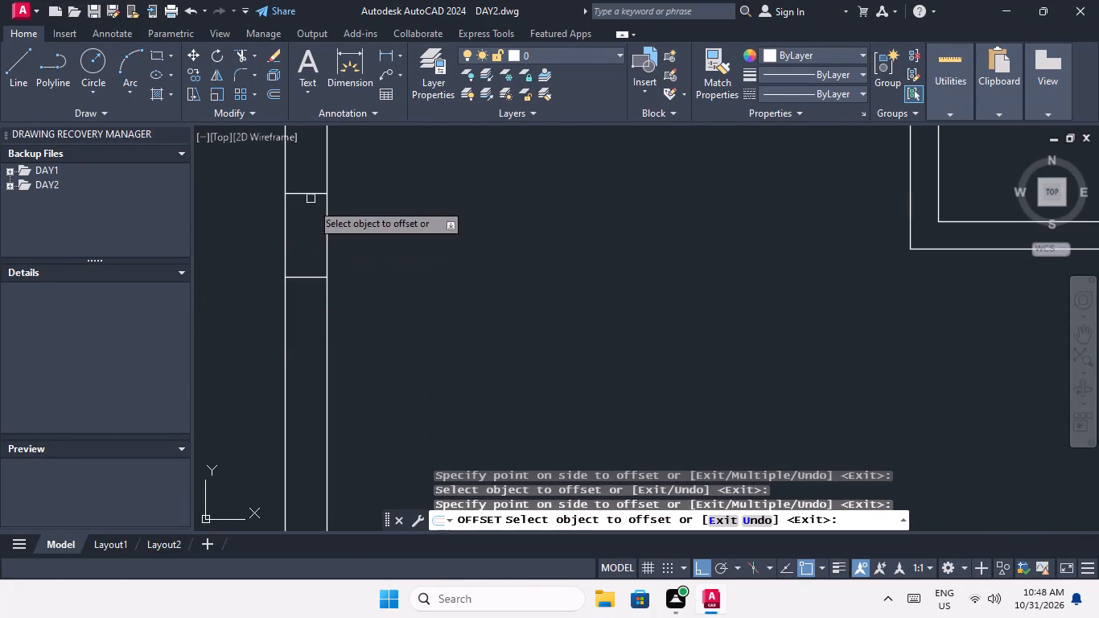
click(302, 278)
click(315, 336)
Offset the midpoint line in the right outer wall of the top-row right unit's upper room 1'6" both upward and downward.
scroll(321, 255, down, 4)
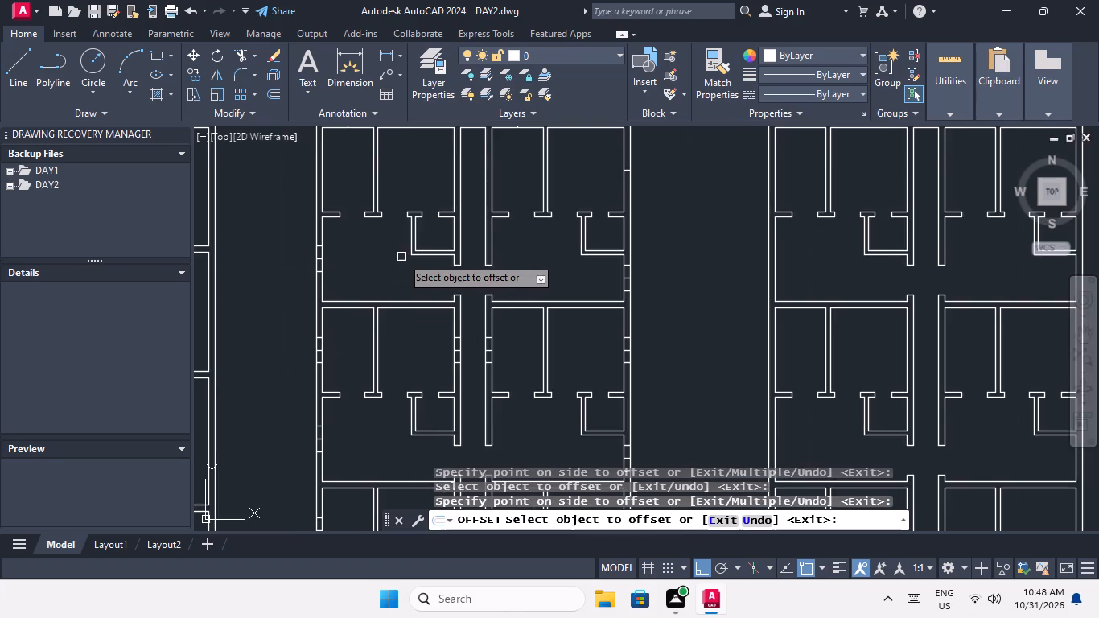
middle_drag(401, 253, 393, 336)
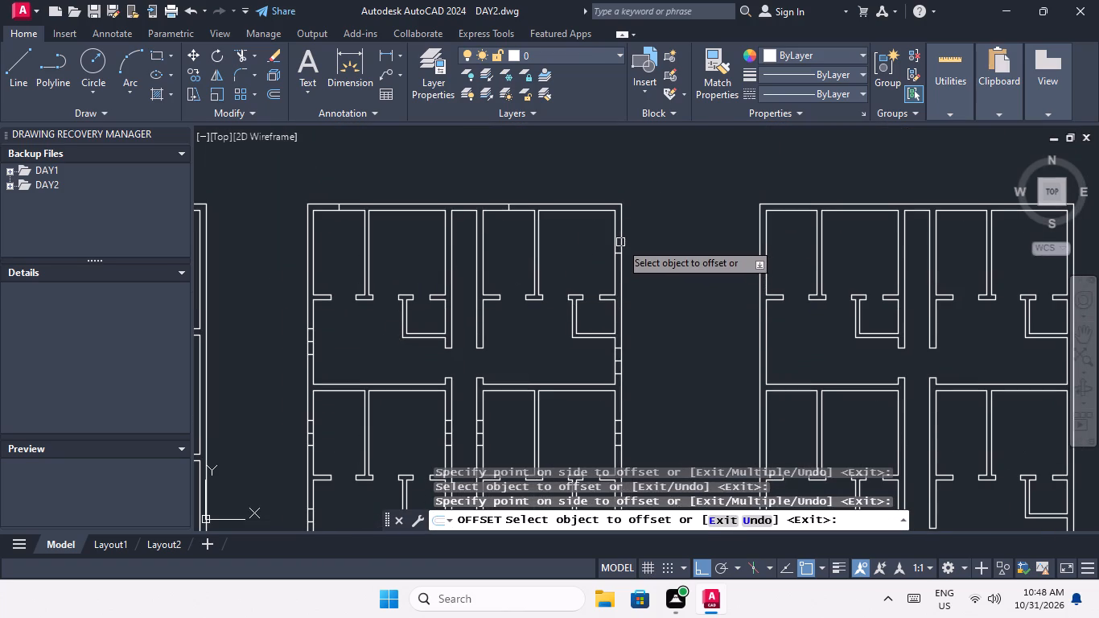
scroll(627, 261, up, 4)
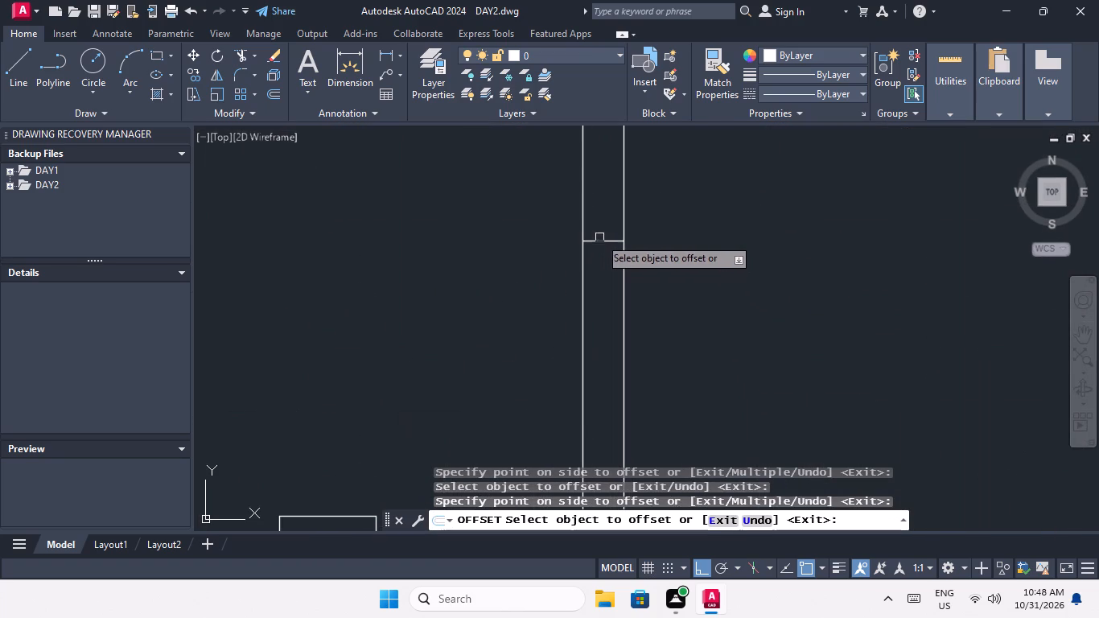
drag(605, 240, 605, 224)
click(610, 179)
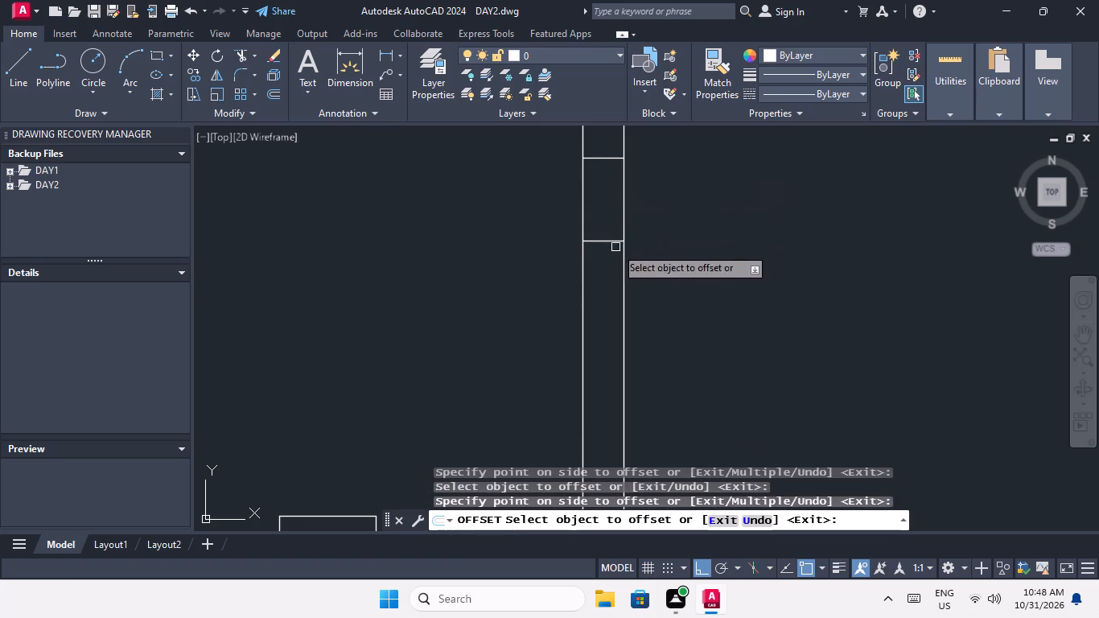
drag(604, 241, 605, 250)
click(610, 278)
scroll(609, 237, down, 4)
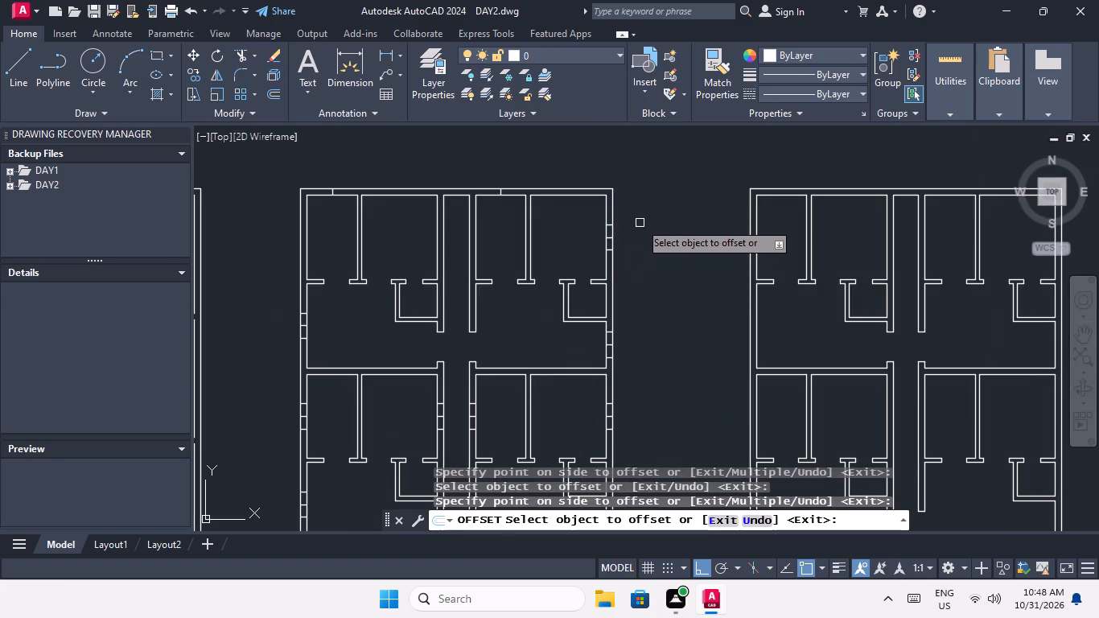
Offset the midpoint line in the top outer wall of the top-row left unit 1'6" both left and right.
middle_drag(640, 218, 651, 295)
scroll(335, 262, up, 4)
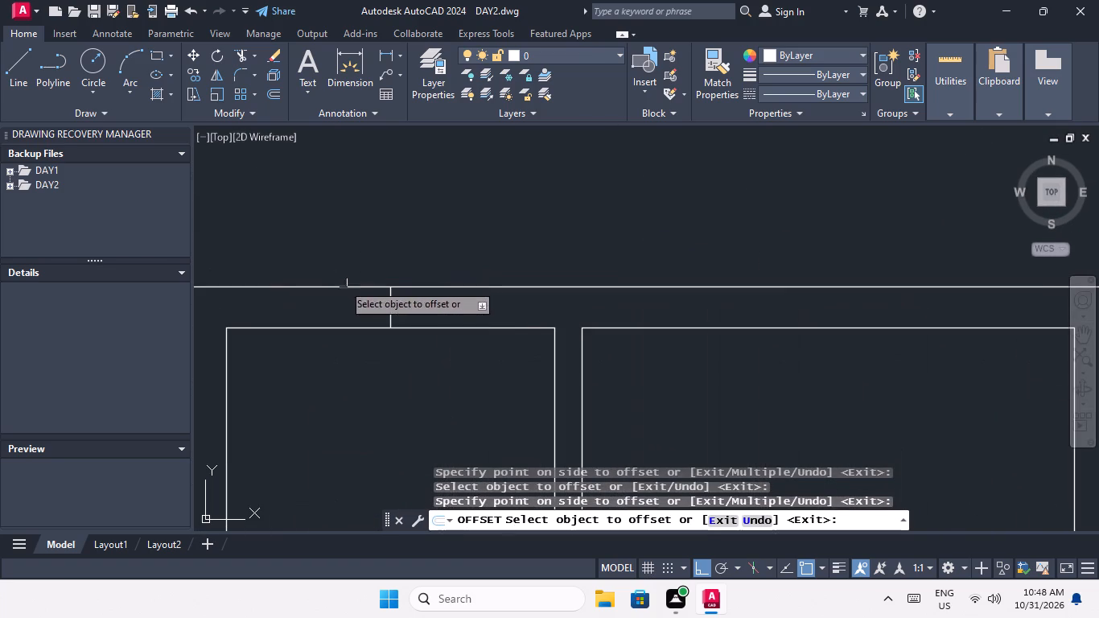
click(389, 308)
click(468, 299)
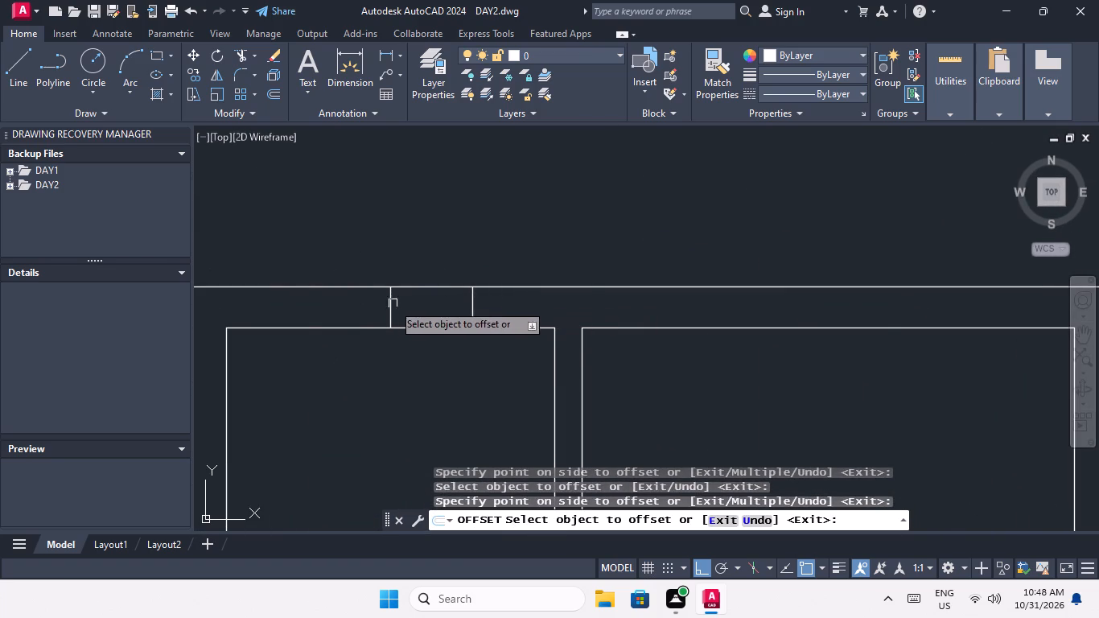
click(389, 304)
click(311, 333)
Offset the midpoint line in the top outer wall of the top-row right unit 1'6" both left and right.
scroll(323, 287, down, 4)
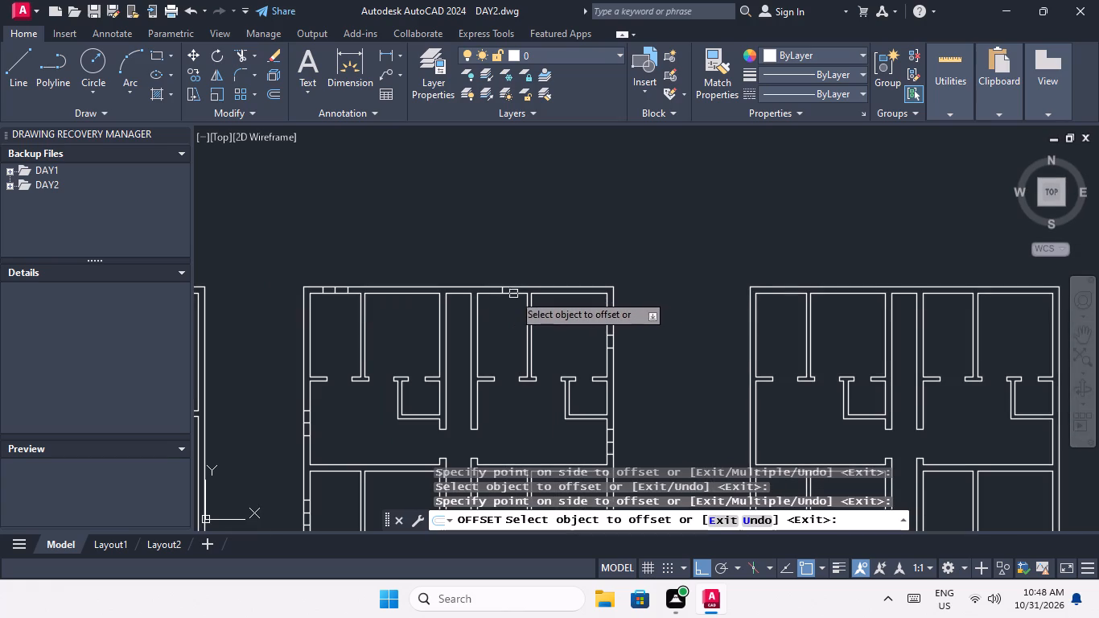
scroll(503, 294, up, 4)
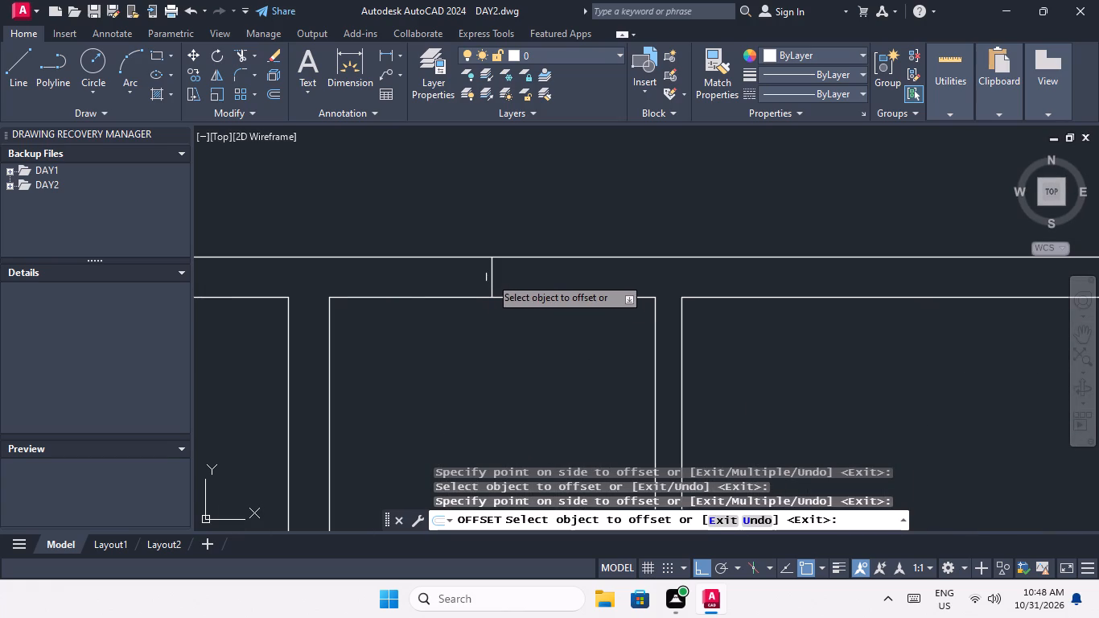
click(490, 276)
click(550, 276)
click(493, 278)
click(433, 302)
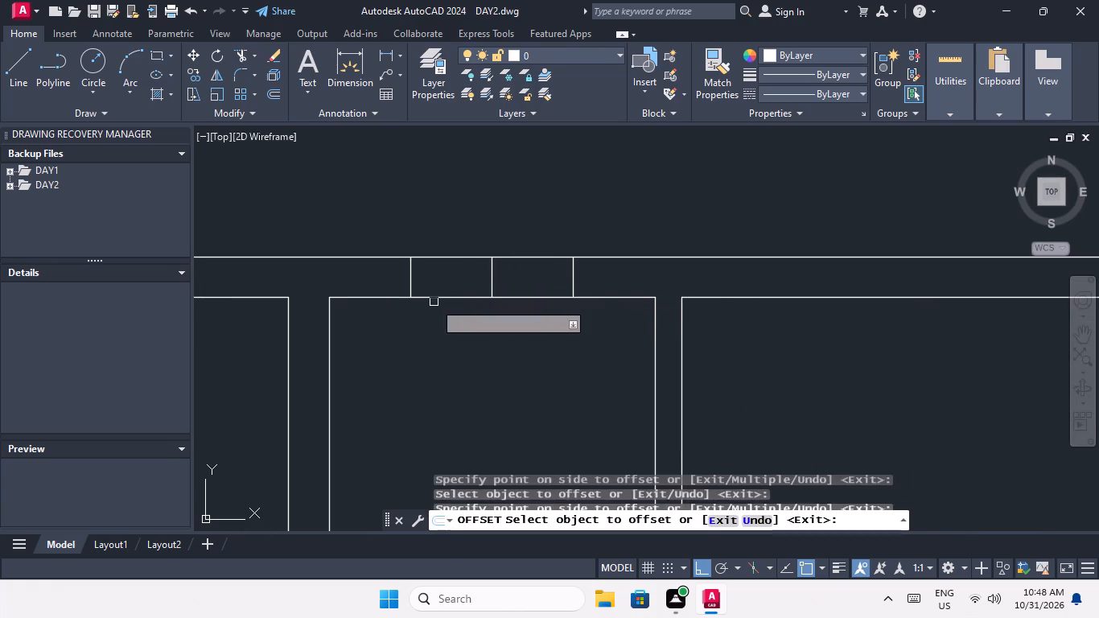
scroll(447, 282, down, 4)
key(Escape)
key(Escape)
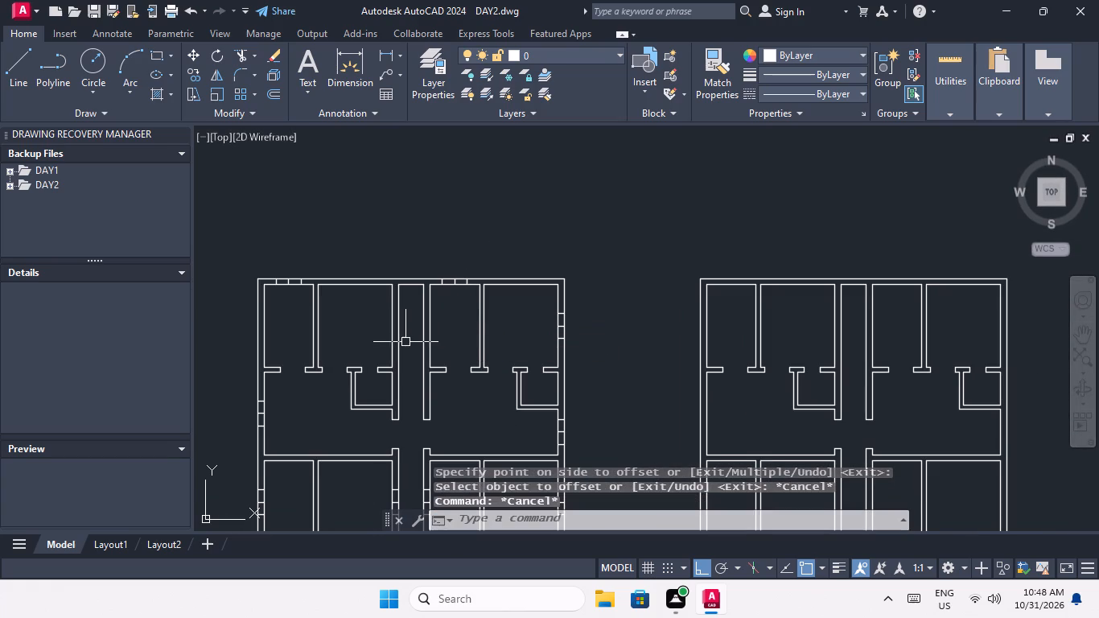
Draw a line across the corridor wall of the top-row left unit at the midpoint of its upper room.
key(l)
key(space)
scroll(396, 328, up, 2)
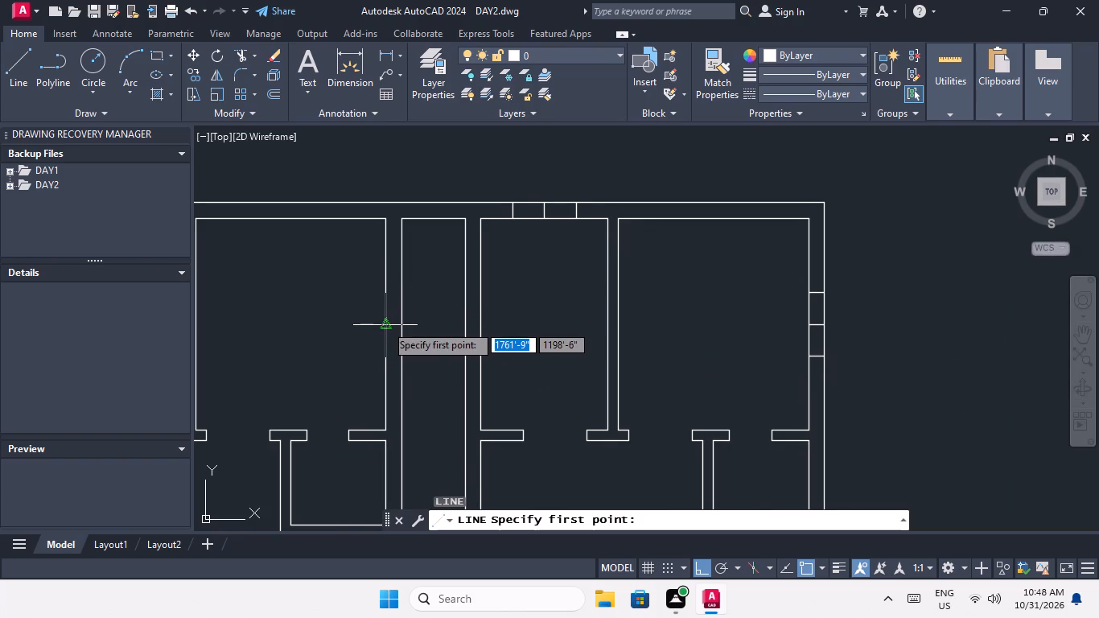
click(385, 324)
scroll(407, 324, up, 3)
click(385, 325)
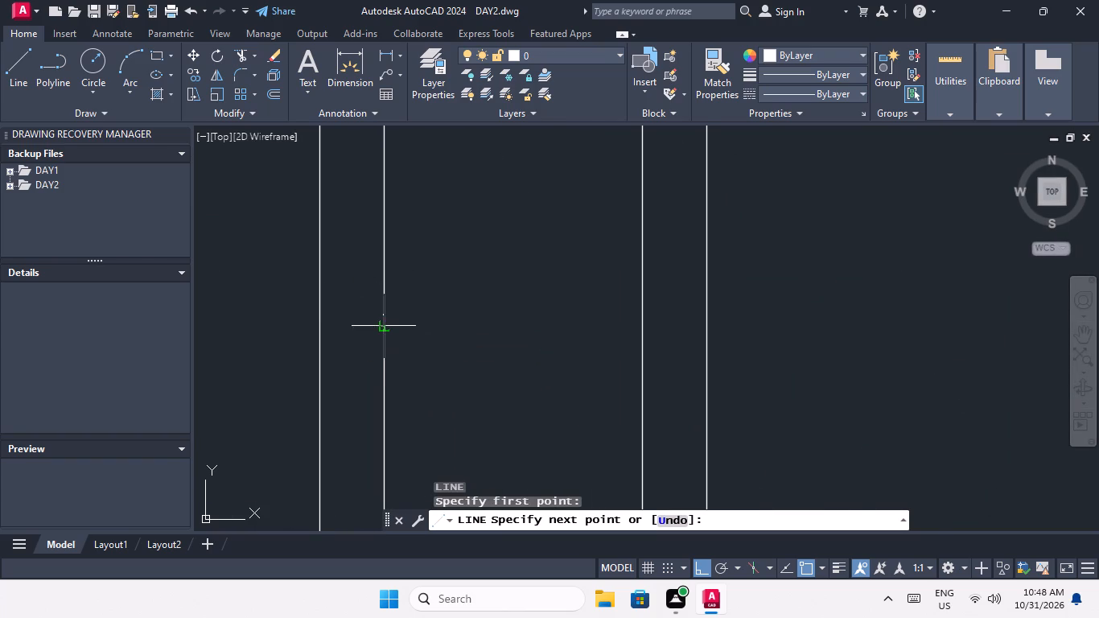
key(Escape)
key(Escape)
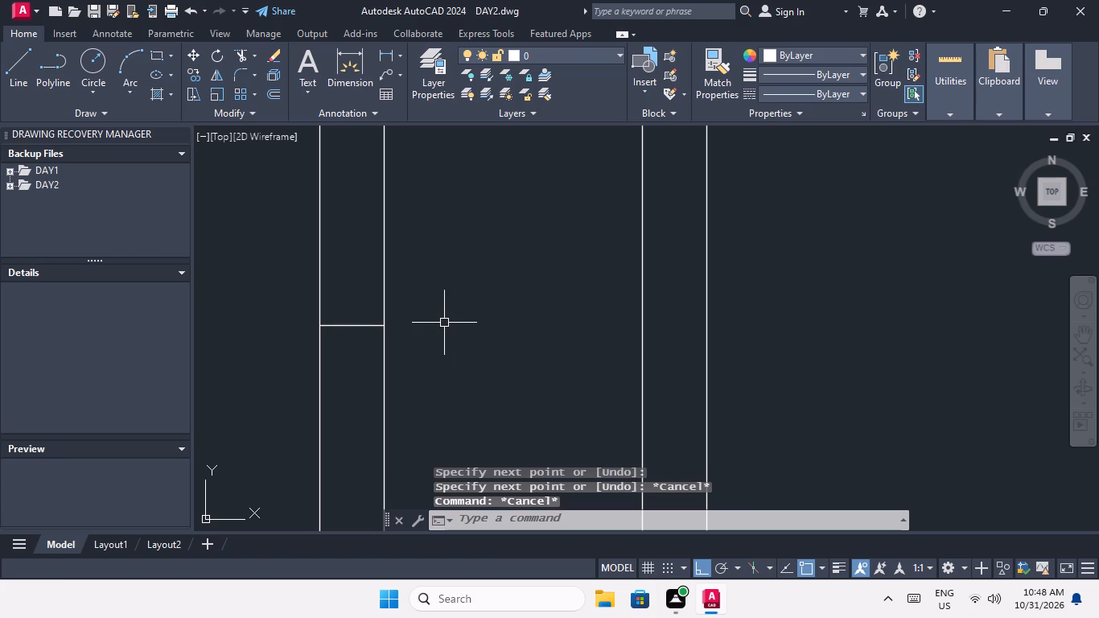
Offset the new midpoint line in the top-row left unit's corridor wall 1'6" both upward and downward.
key(o)
key(Return)
key(1)
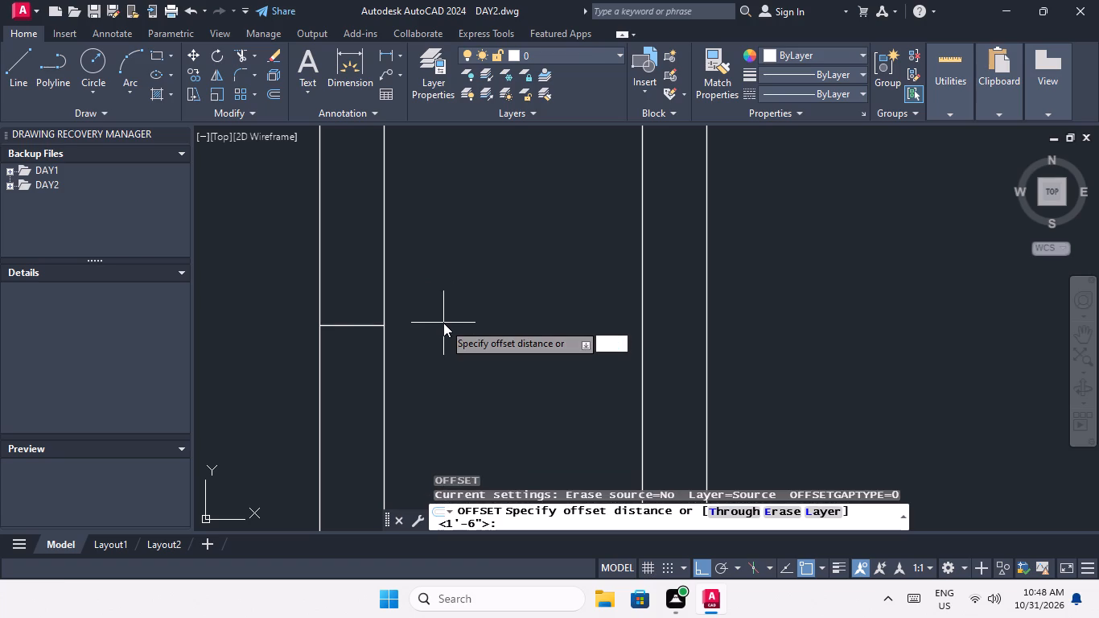
key(apostrophe)
key(6)
key(shift+quotedbl)
key(Return)
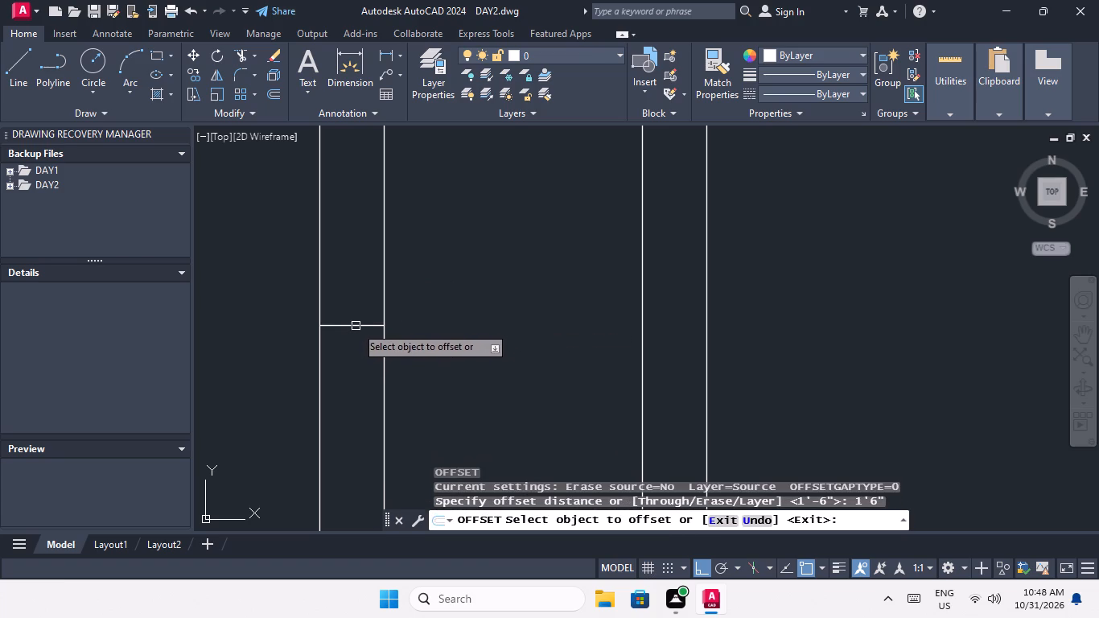
drag(356, 326, 358, 304)
click(363, 212)
scroll(364, 296, down, 2)
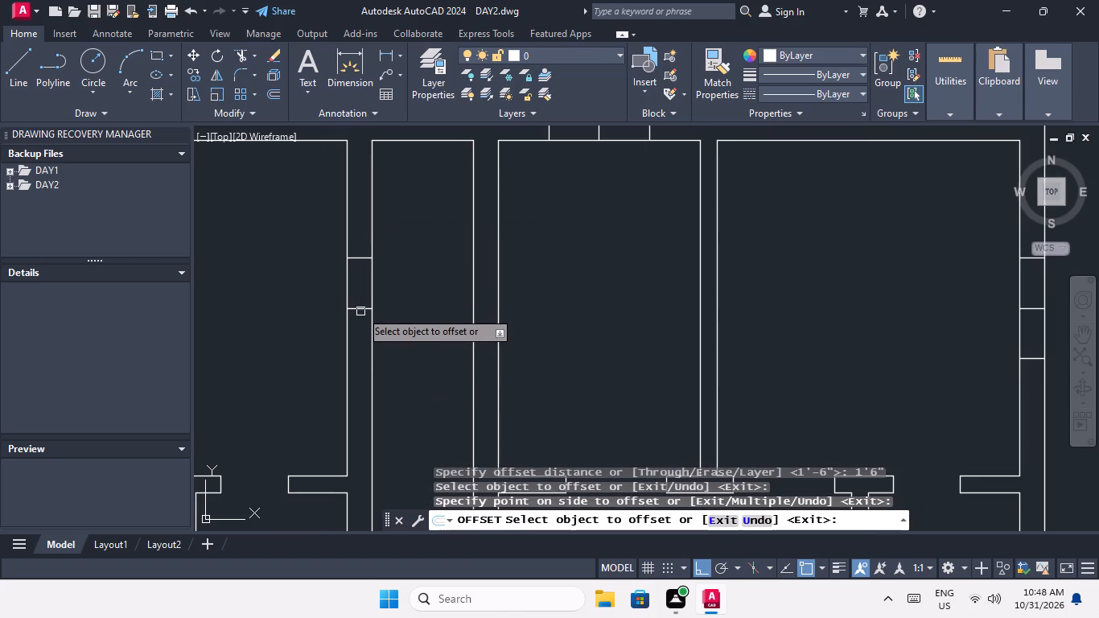
click(360, 310)
click(356, 332)
key(Escape)
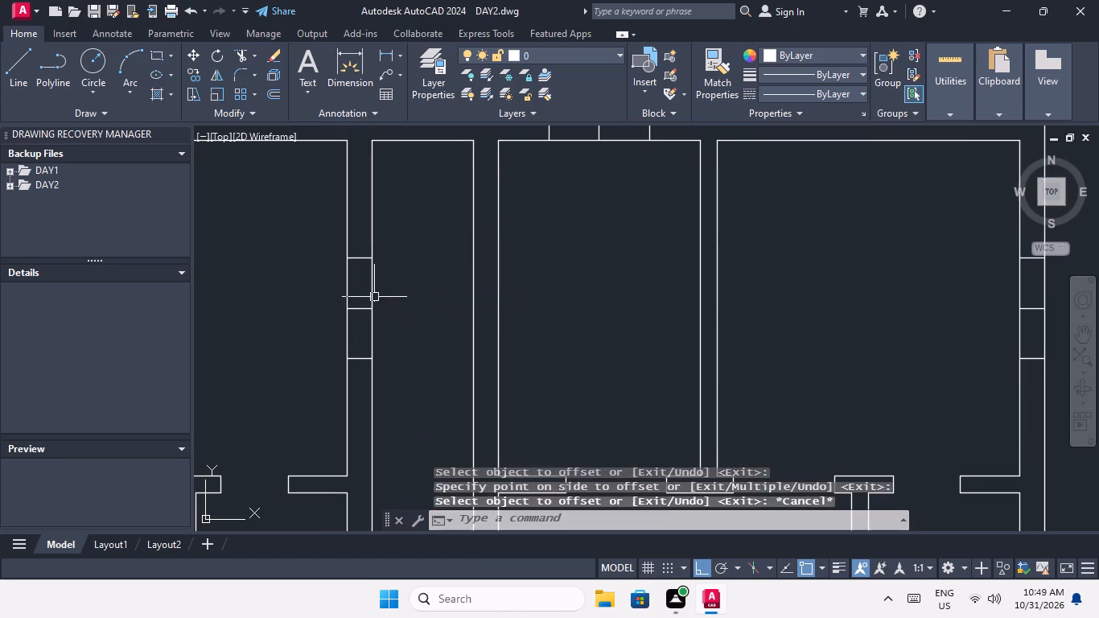
key(Escape)
key(Escape)
key(Escape)
Select the middle lines of the two three-line opening marks in the top outer wall of the top-row units.
scroll(421, 276, down, 4)
middle_drag(405, 292, 450, 318)
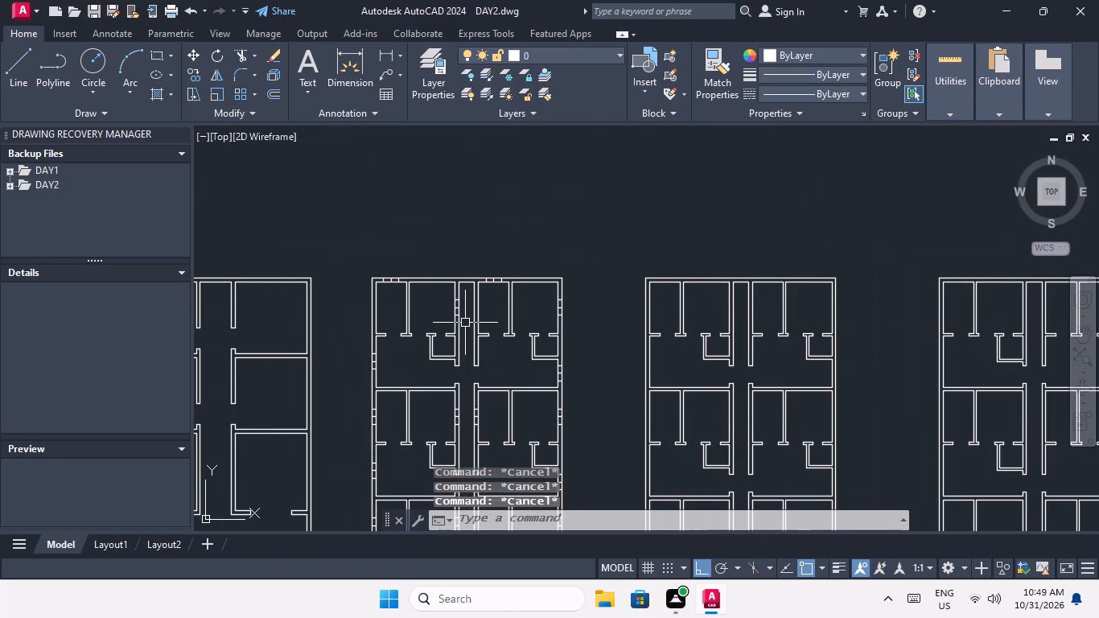
scroll(387, 278, up, 8)
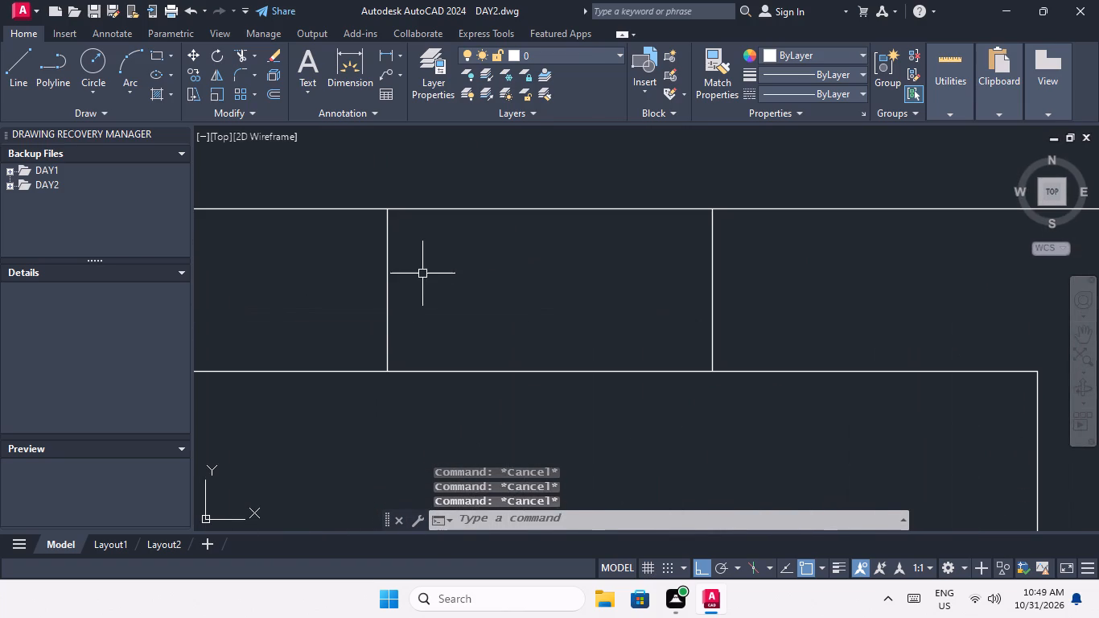
drag(422, 274, 390, 291)
click(362, 307)
scroll(371, 286, down, 6)
scroll(641, 291, up, 3)
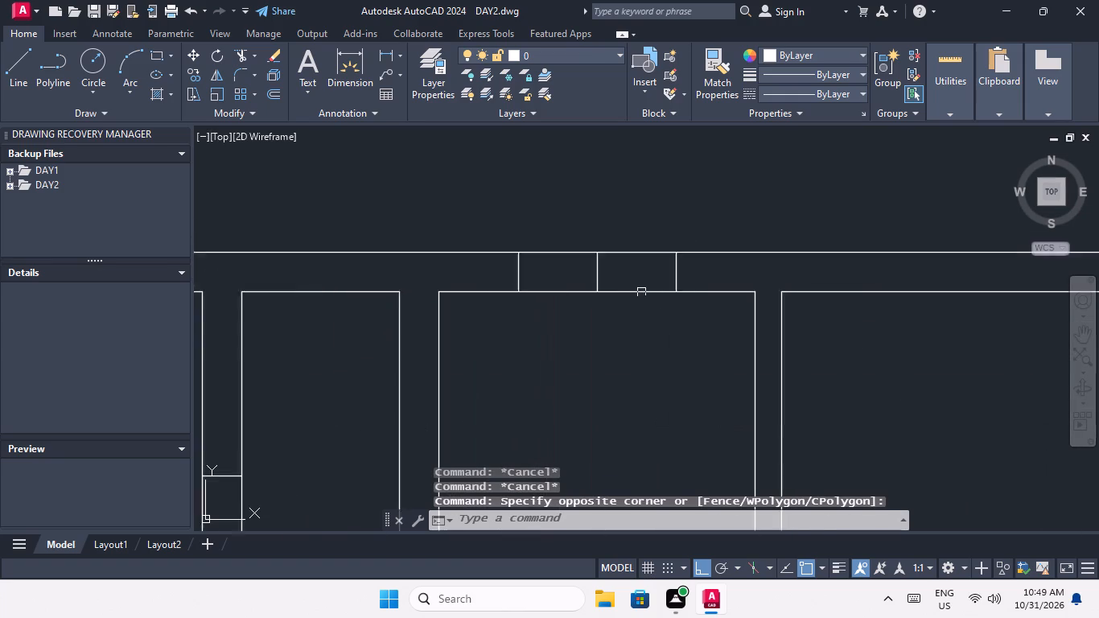
scroll(641, 292, up, 2)
drag(554, 230, 526, 254)
click(500, 271)
scroll(514, 241, down, 5)
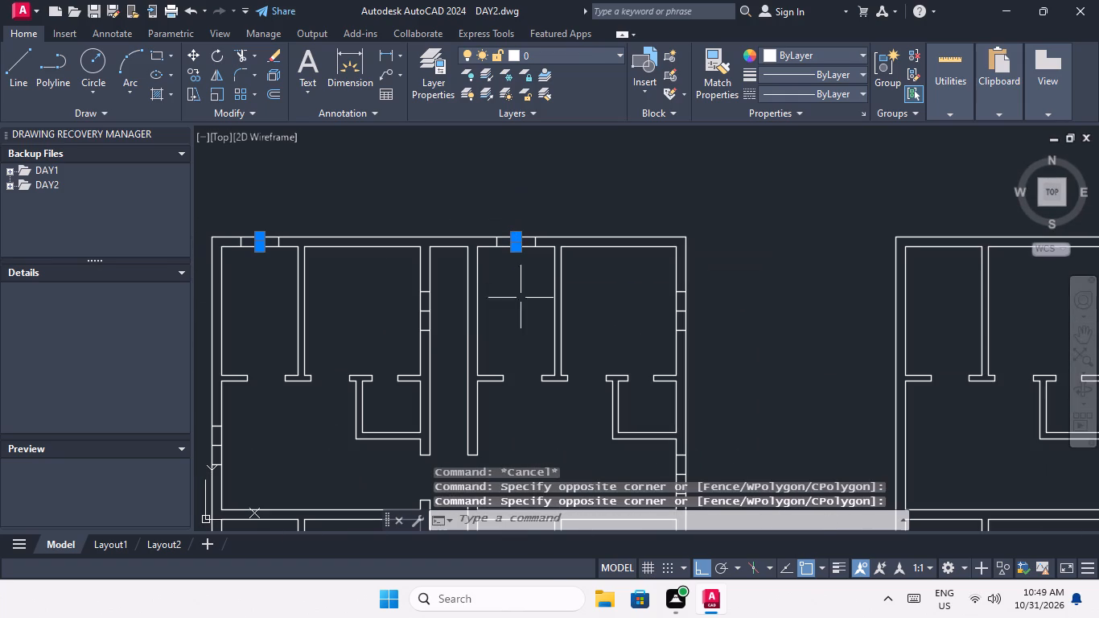
Add to the selection the top-row upper rooms' middle lines in the left unit's corridor wall and the right unit's right outer wall.
scroll(424, 315, up, 5)
drag(430, 344, 427, 335)
click(420, 285)
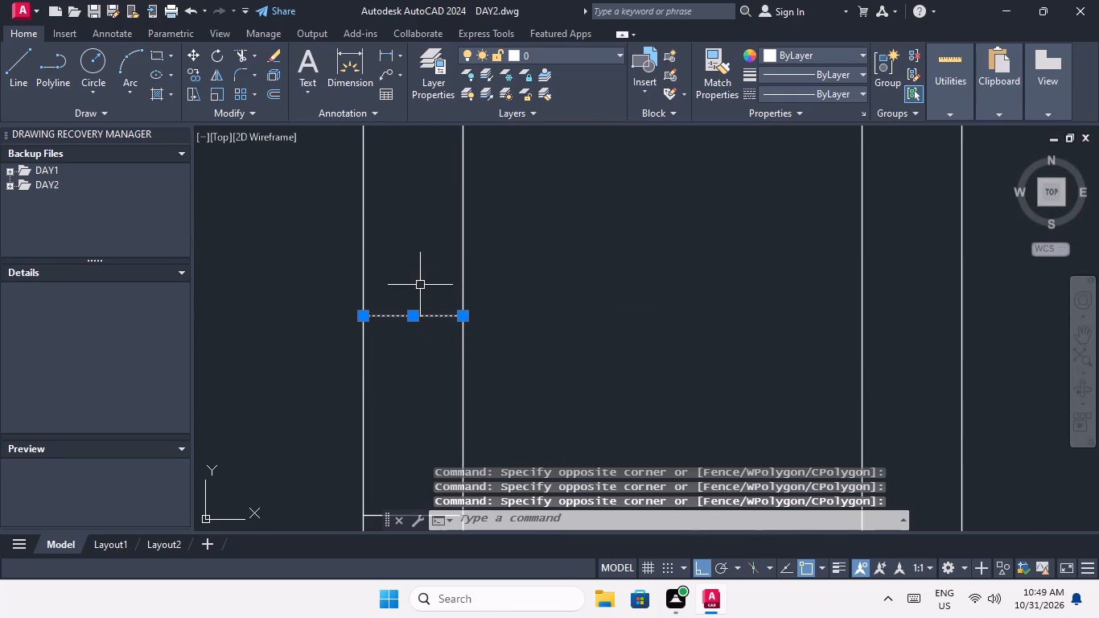
scroll(419, 284, down, 6)
scroll(576, 292, up, 5)
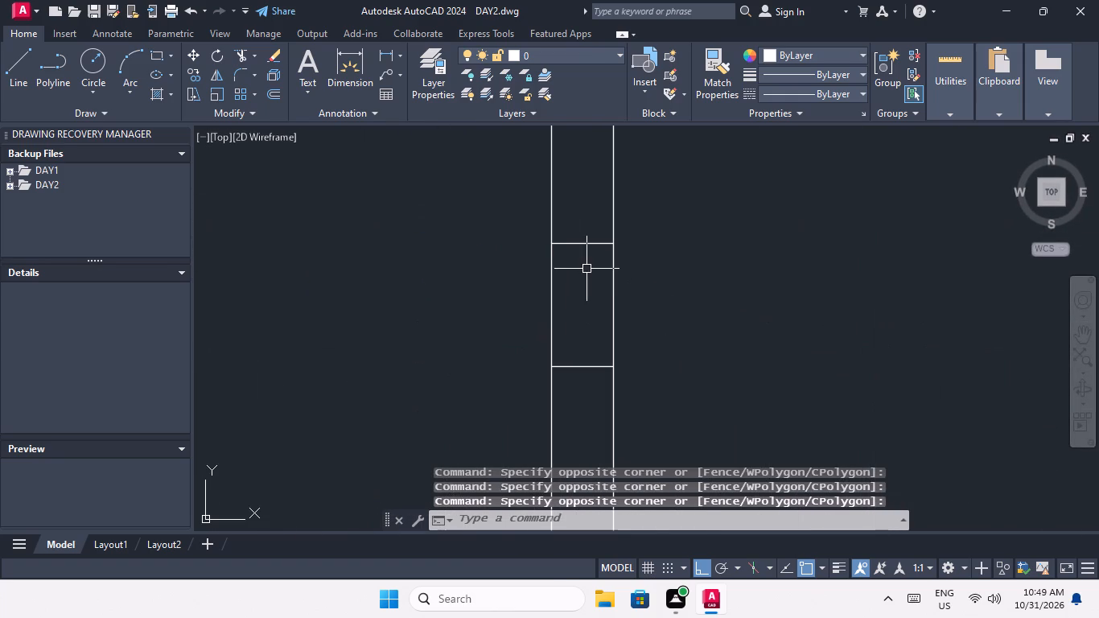
click(587, 269)
click(578, 237)
scroll(581, 230, down, 5)
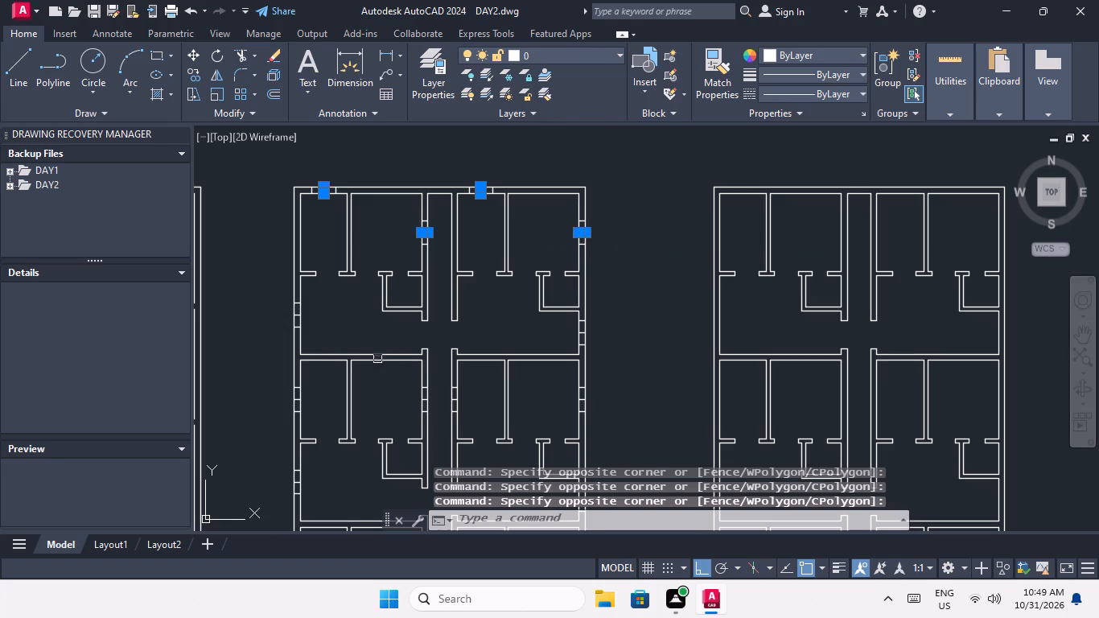
Add to the selection the middle lines in the left and right outer walls of the top-row units' lower rooms.
scroll(294, 319, up, 4)
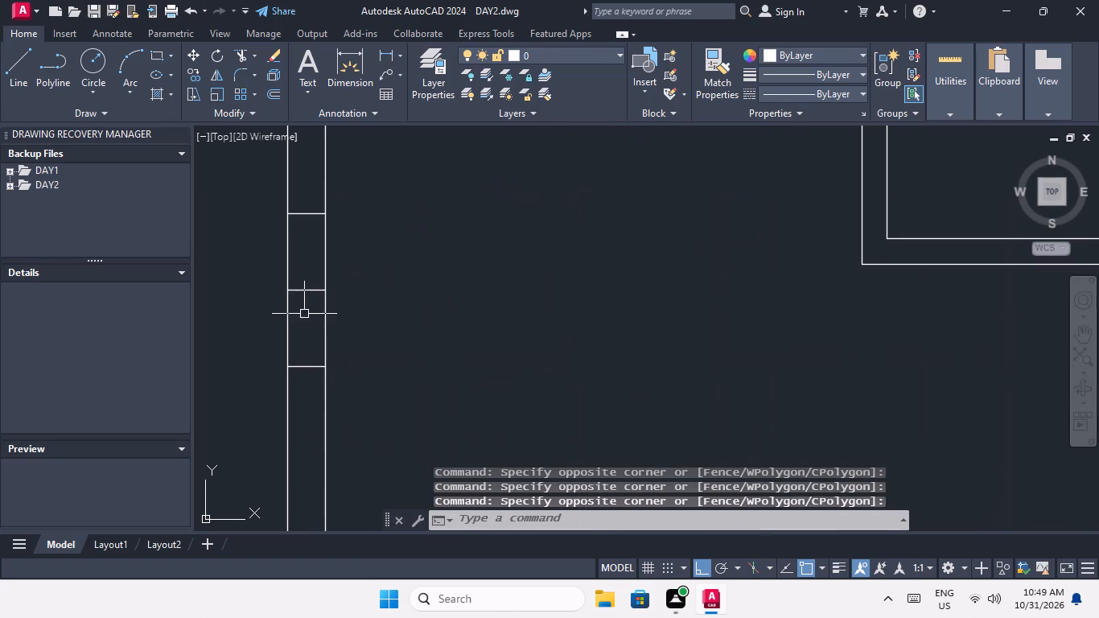
scroll(305, 295, up, 1)
click(314, 307)
click(298, 258)
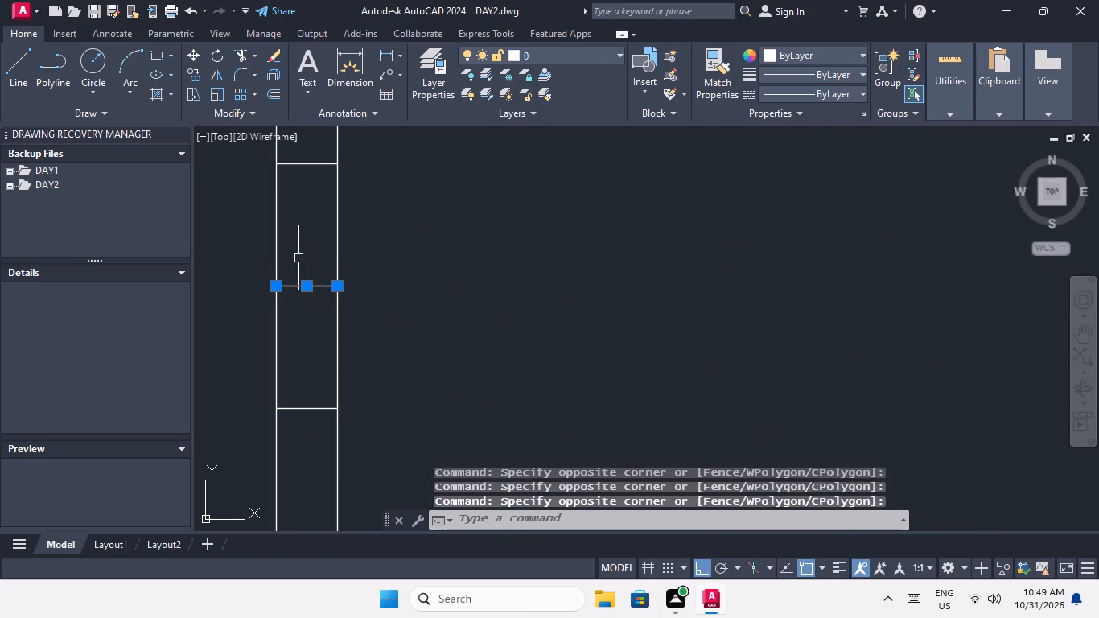
scroll(298, 258, down, 4)
scroll(458, 262, down, 2)
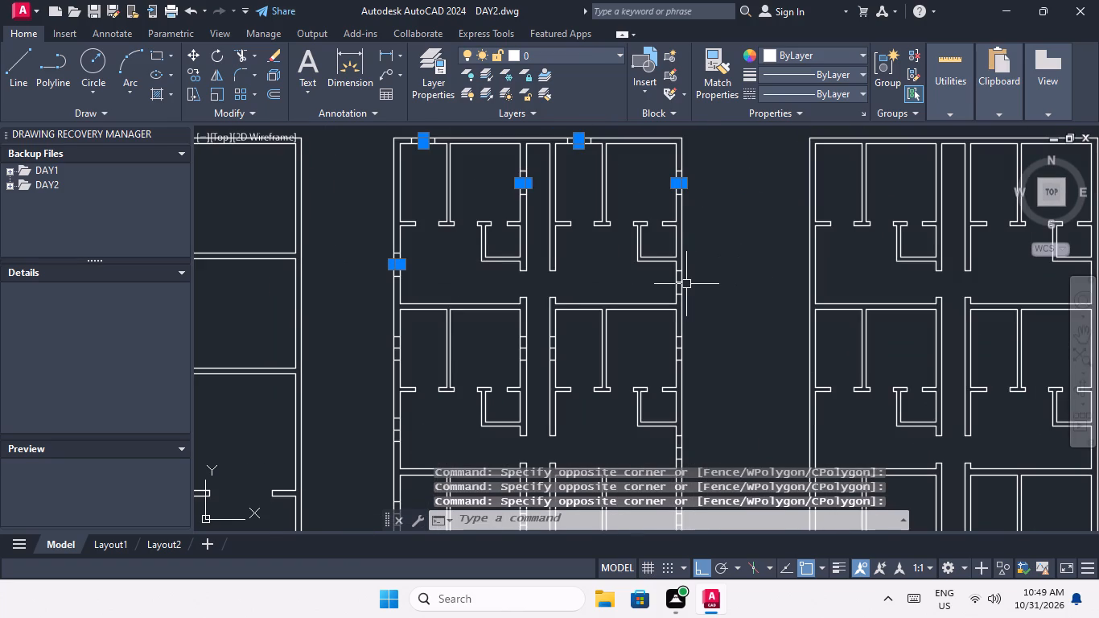
scroll(679, 284, up, 4)
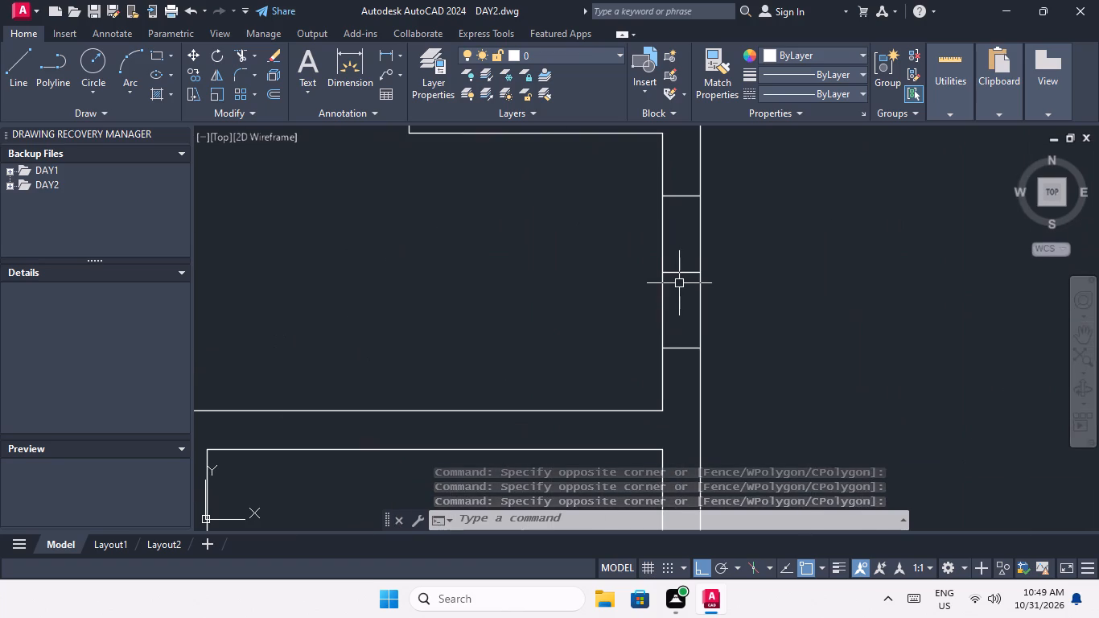
click(691, 289)
click(680, 258)
scroll(680, 258, down, 4)
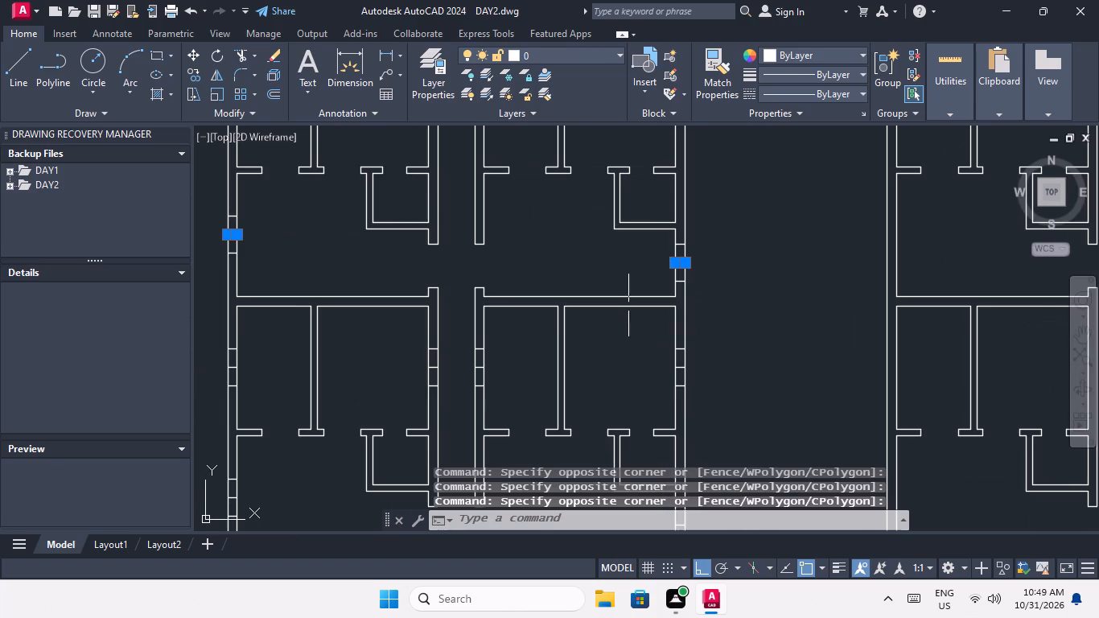
Add to the selection the middle lines in the second-row left unit's upper room, in its outer wall and its corridor wall.
middle_drag(553, 337, 656, 283)
middle_click(665, 277)
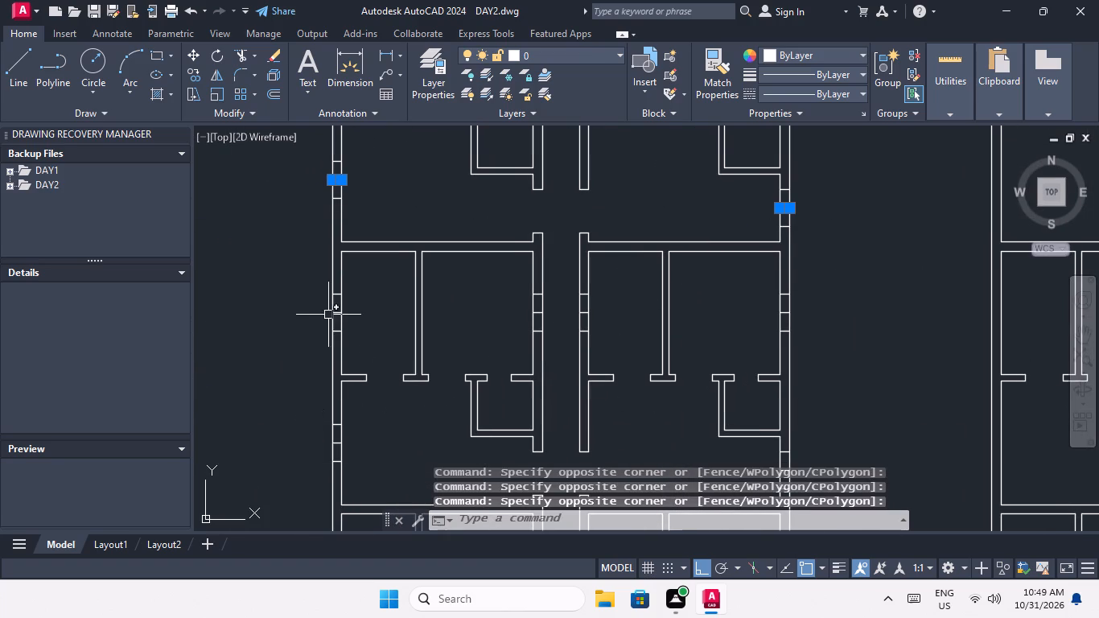
scroll(335, 314, up, 4)
click(339, 331)
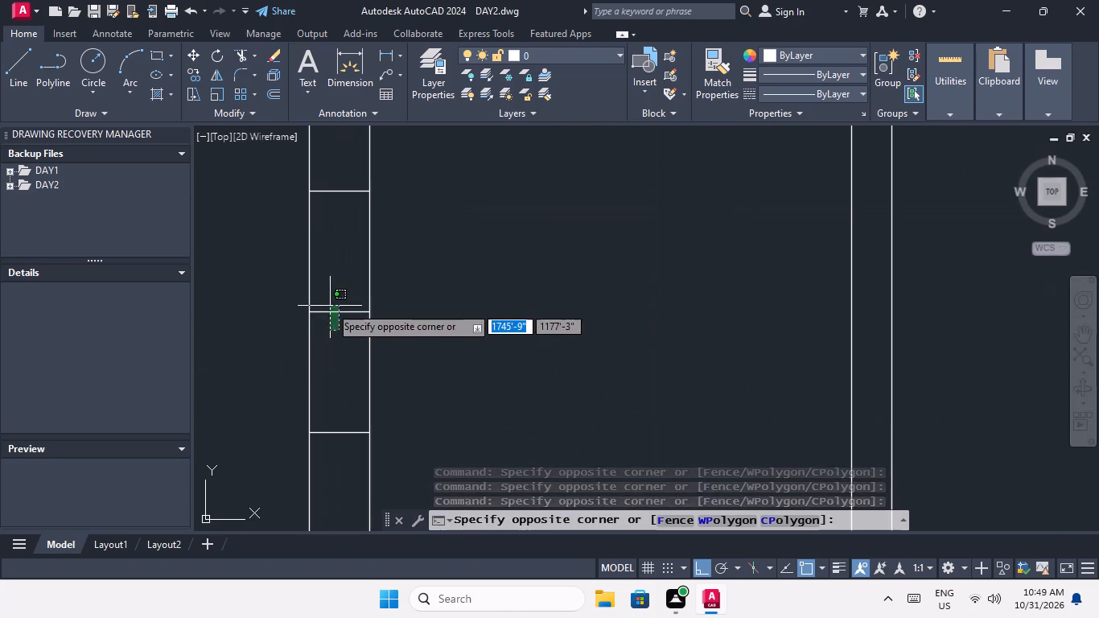
click(327, 301)
scroll(336, 295, down, 3)
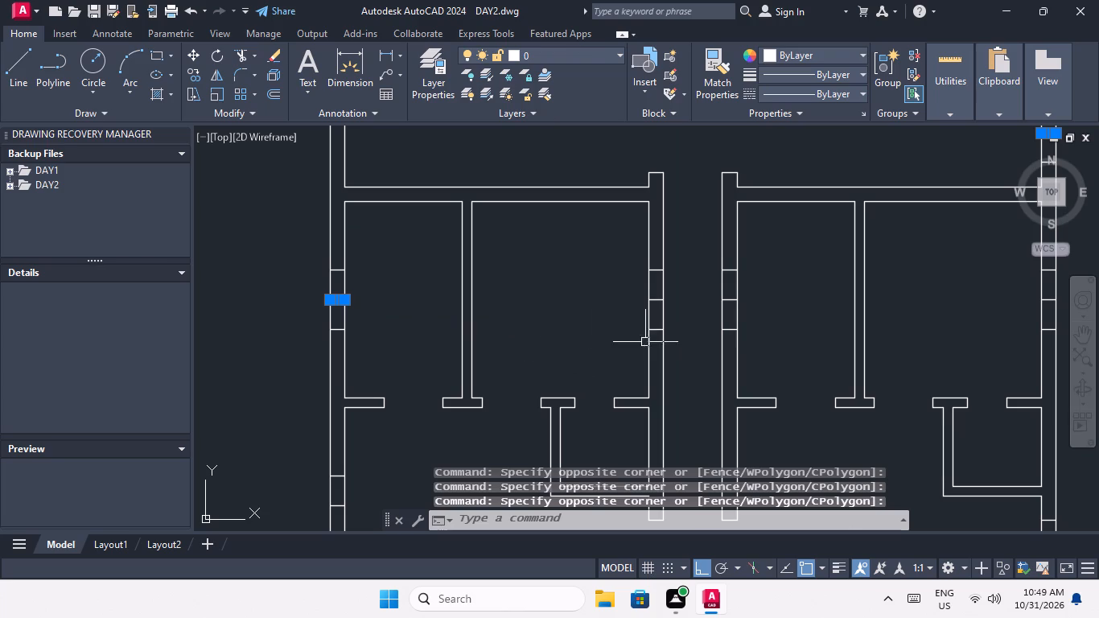
scroll(652, 296, up, 3)
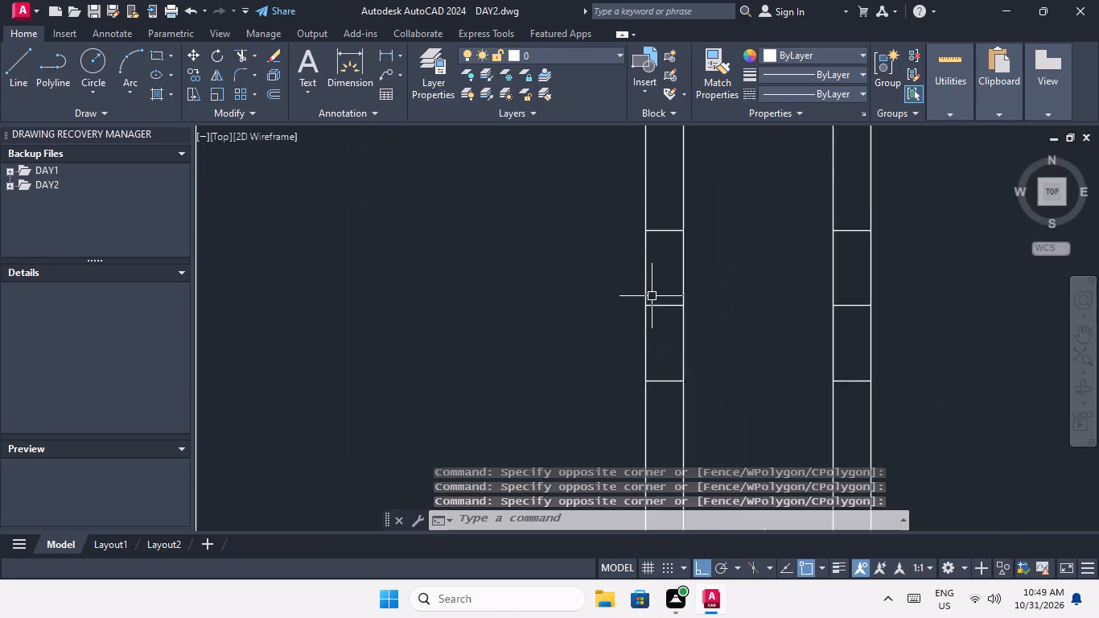
click(677, 330)
click(665, 299)
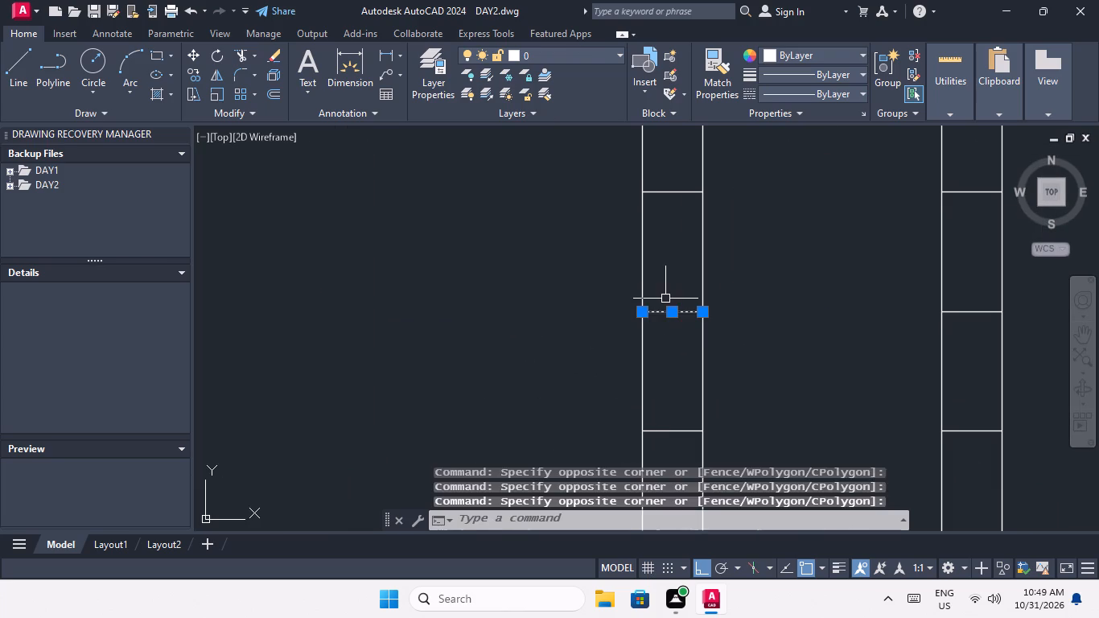
Add to the selection the middle lines in the second-row right unit's upper room, in its corridor wall and its outer wall.
scroll(665, 289, down, 5)
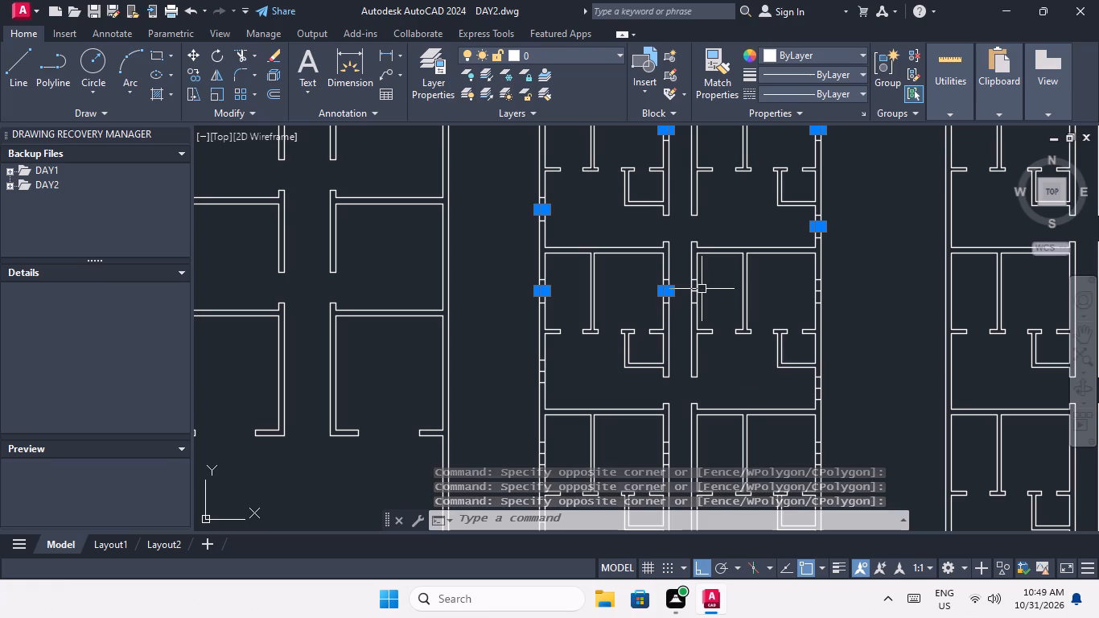
scroll(702, 291, up, 6)
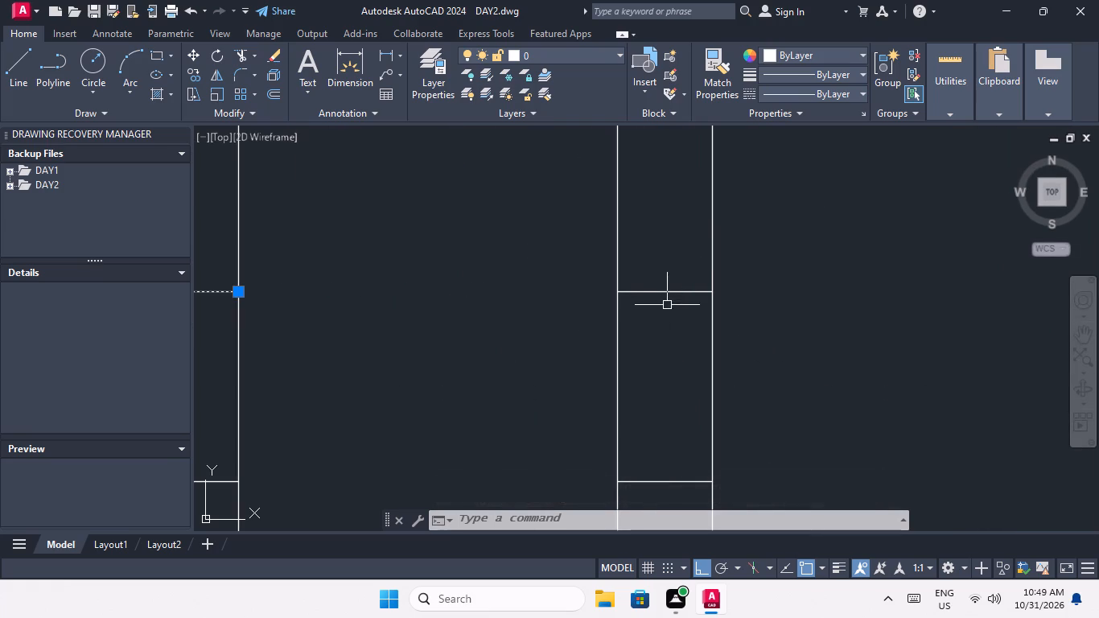
click(671, 310)
click(657, 276)
scroll(658, 274, down, 4)
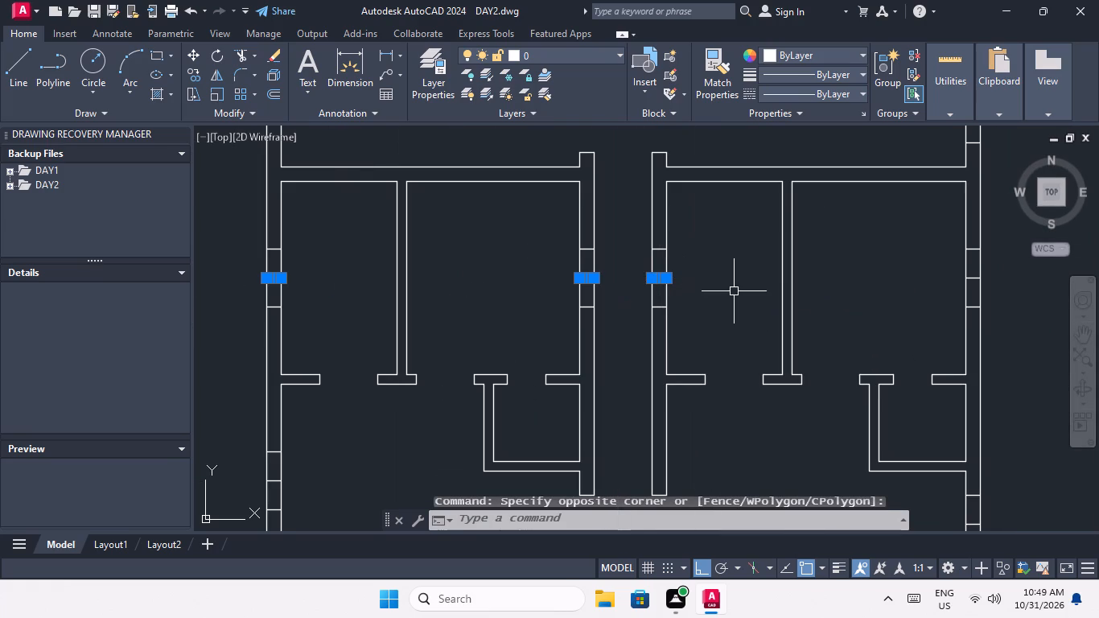
middle_drag(592, 298, 500, 299)
middle_drag(759, 295, 601, 308)
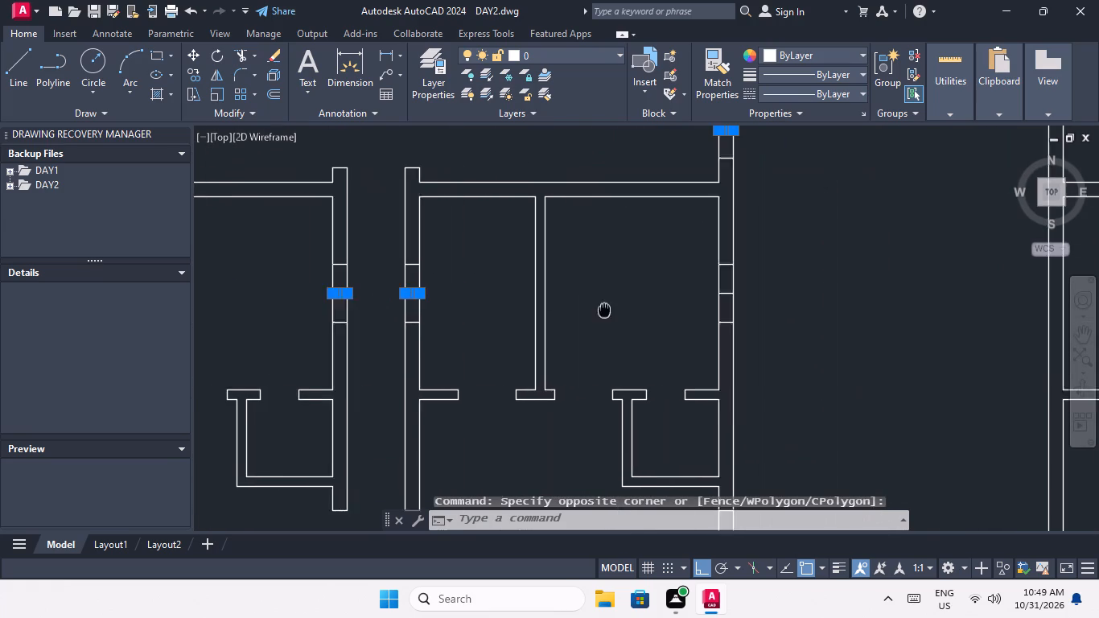
middle_drag(601, 308, 582, 309)
scroll(662, 307, down, 1)
scroll(683, 301, up, 5)
click(727, 307)
click(710, 268)
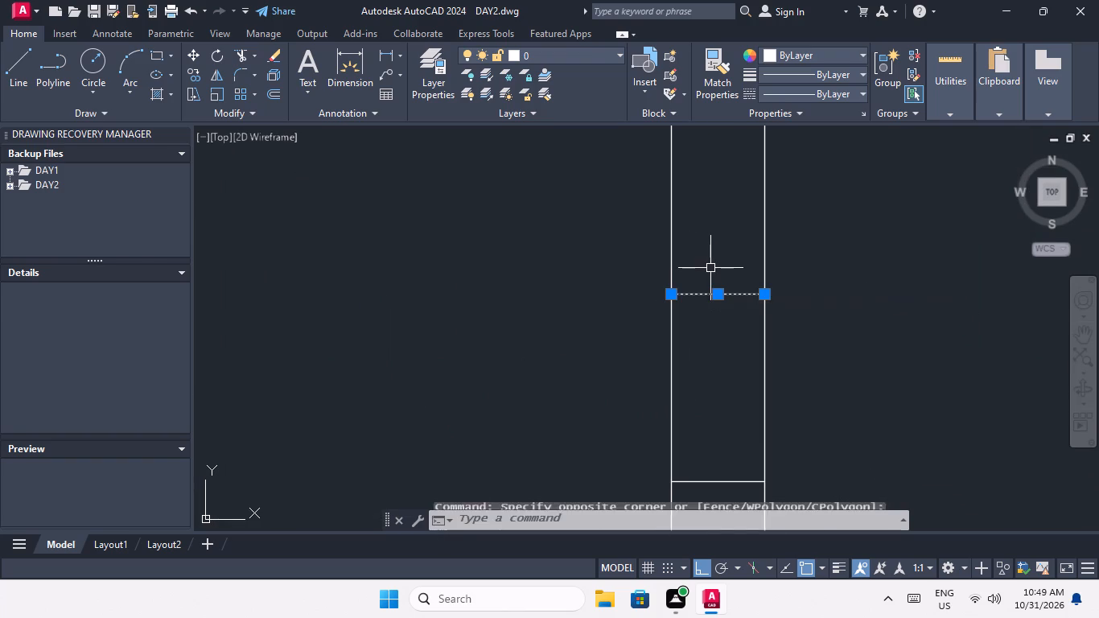
Add to the selection the middle lines in the left and right outer walls of the second-row units' lower rooms.
scroll(710, 268, down, 6)
middle_drag(638, 303, 685, 248)
middle_click(685, 247)
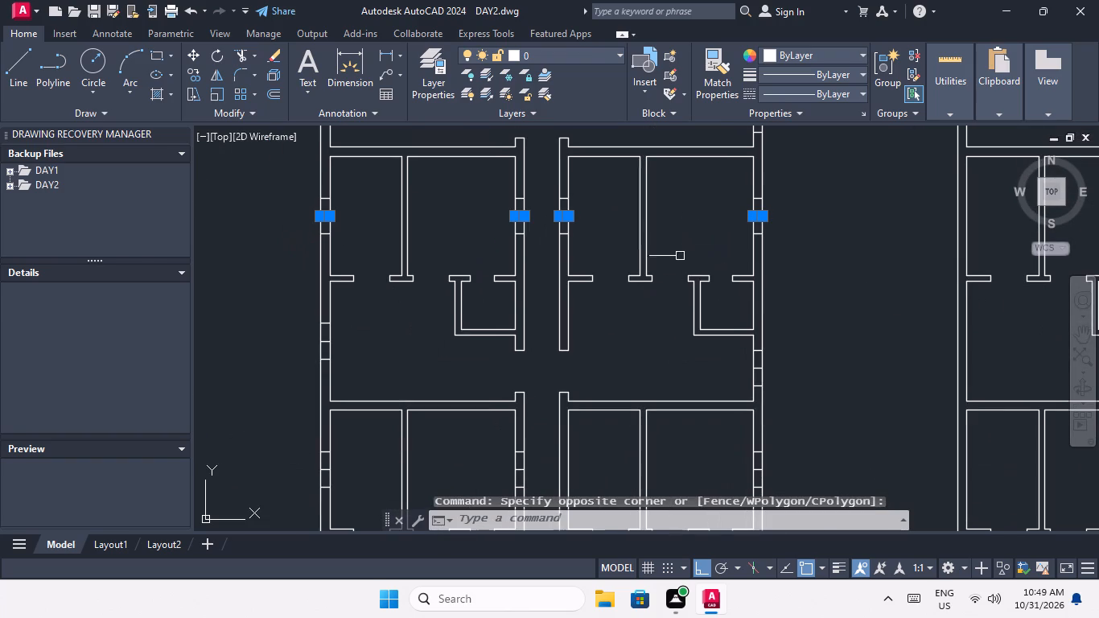
scroll(328, 348, up, 2)
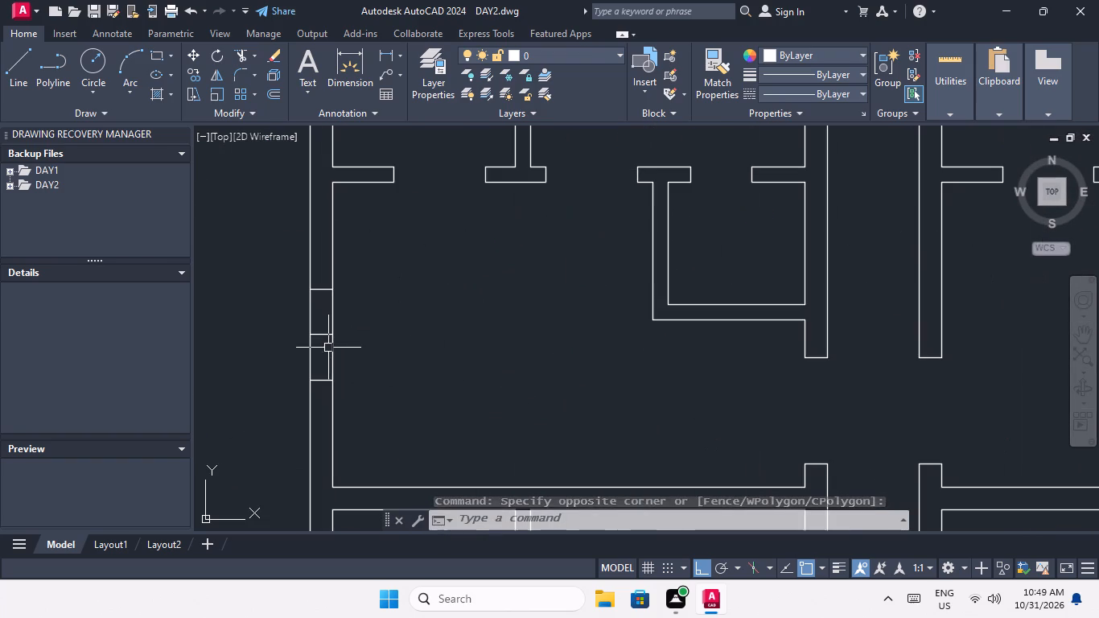
scroll(321, 349, up, 2)
click(321, 334)
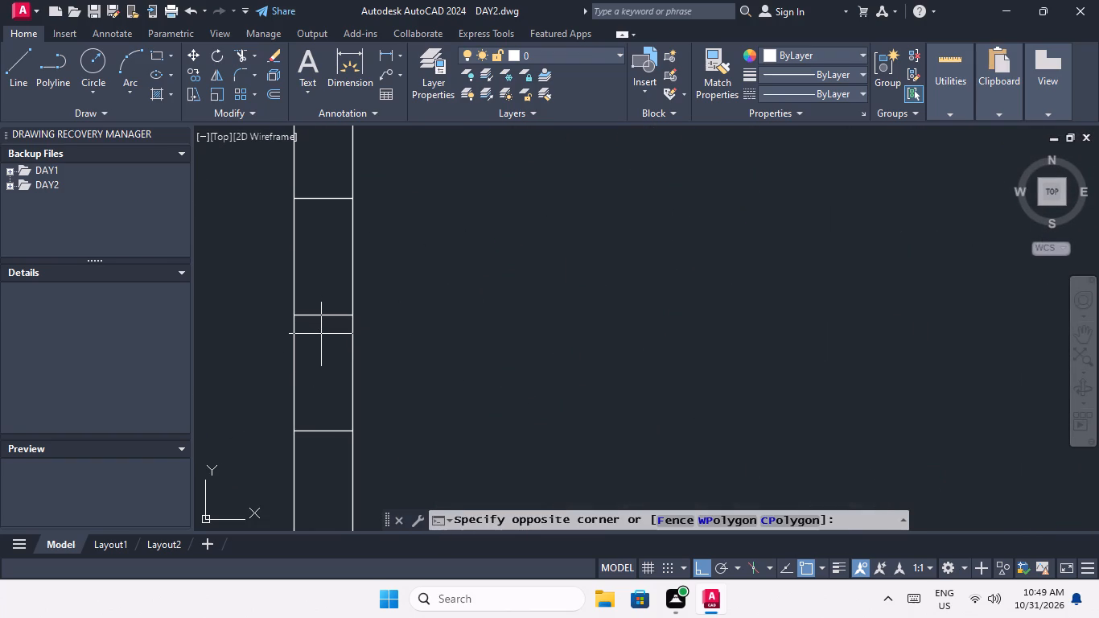
click(309, 295)
scroll(311, 294, down, 4)
middle_drag(438, 306, 333, 323)
scroll(649, 338, up, 3)
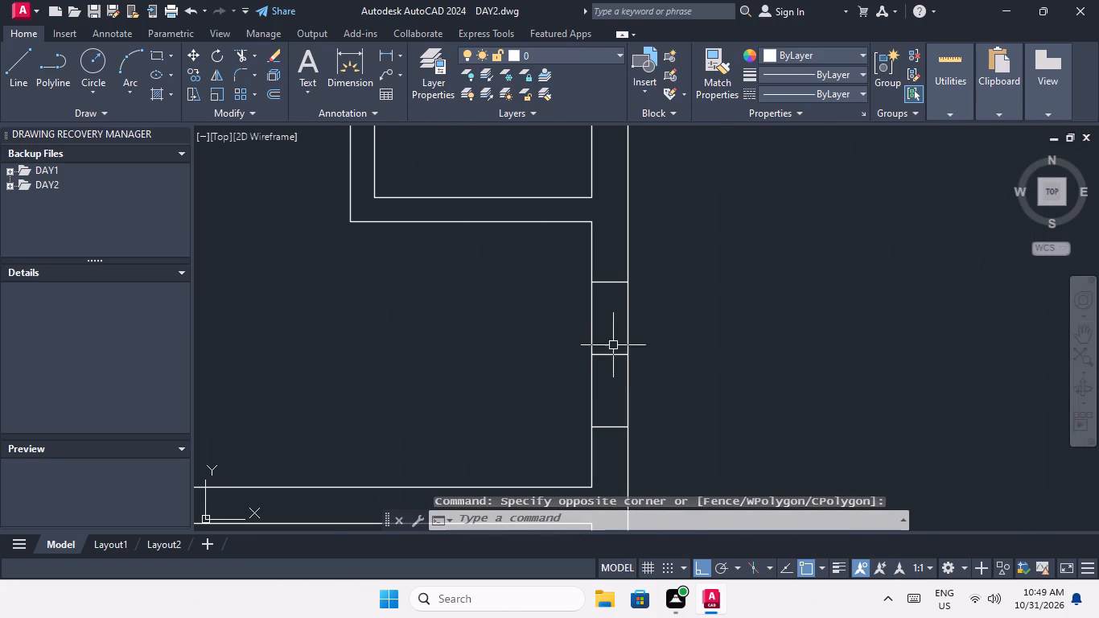
click(615, 365)
click(604, 340)
Add to the selection the middle lines in the third-row left unit's upper room, in its outer wall and its corridor wall.
scroll(617, 312, down, 4)
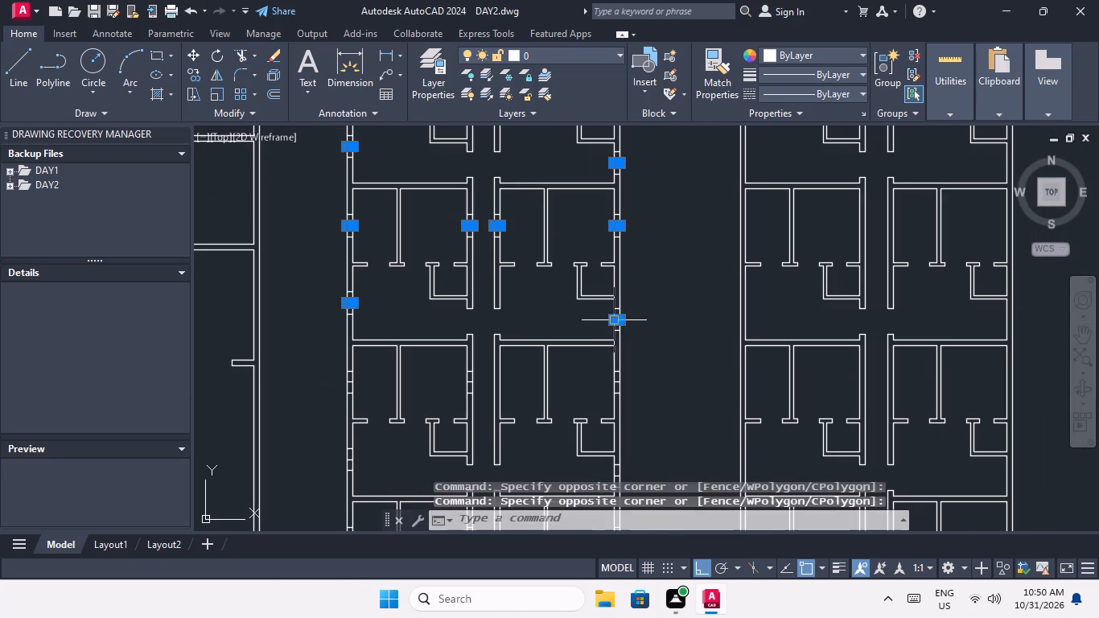
scroll(359, 391, up, 4)
click(302, 371)
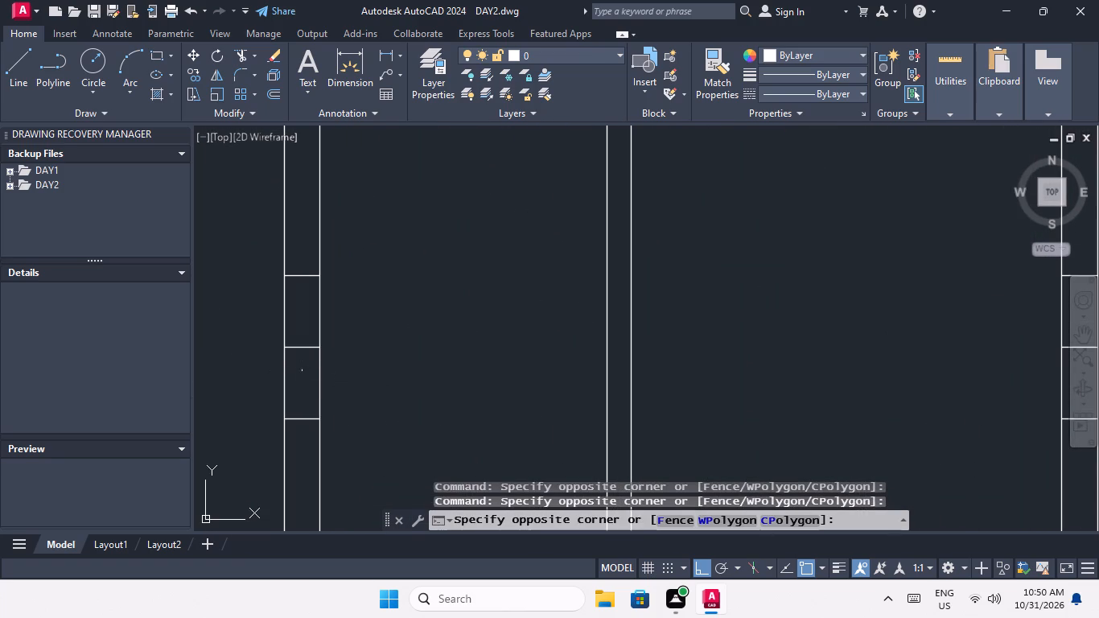
click(295, 334)
scroll(310, 321, down, 3)
scroll(511, 332, up, 4)
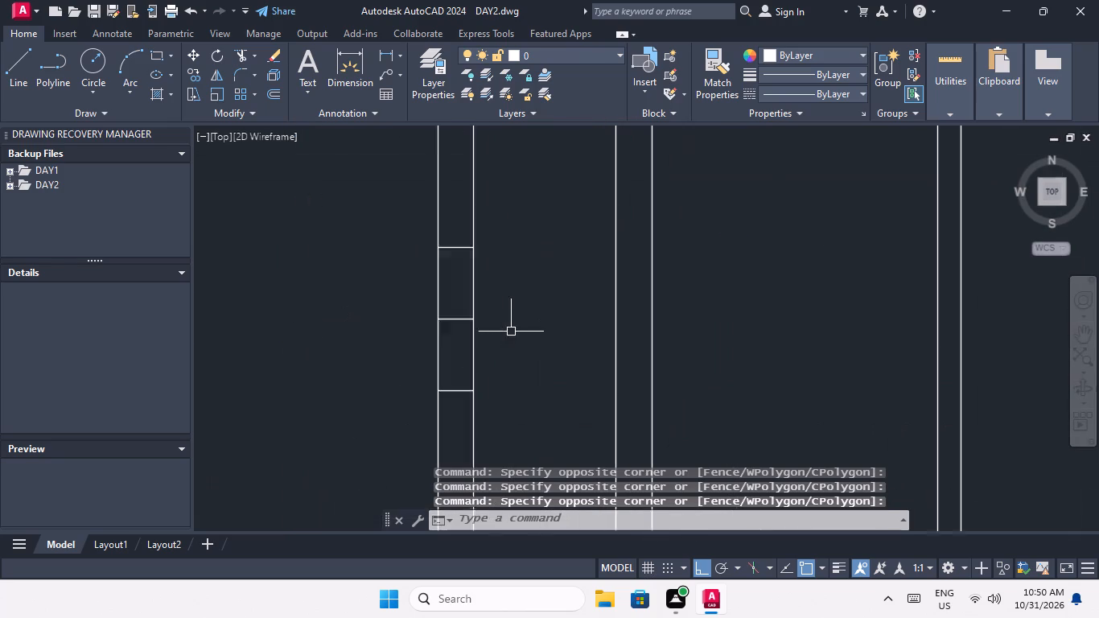
scroll(442, 340, up, 2)
click(430, 344)
click(406, 238)
Add to the selection the middle line in the right outer wall of the third-row right unit's upper room.
scroll(406, 238, down, 2)
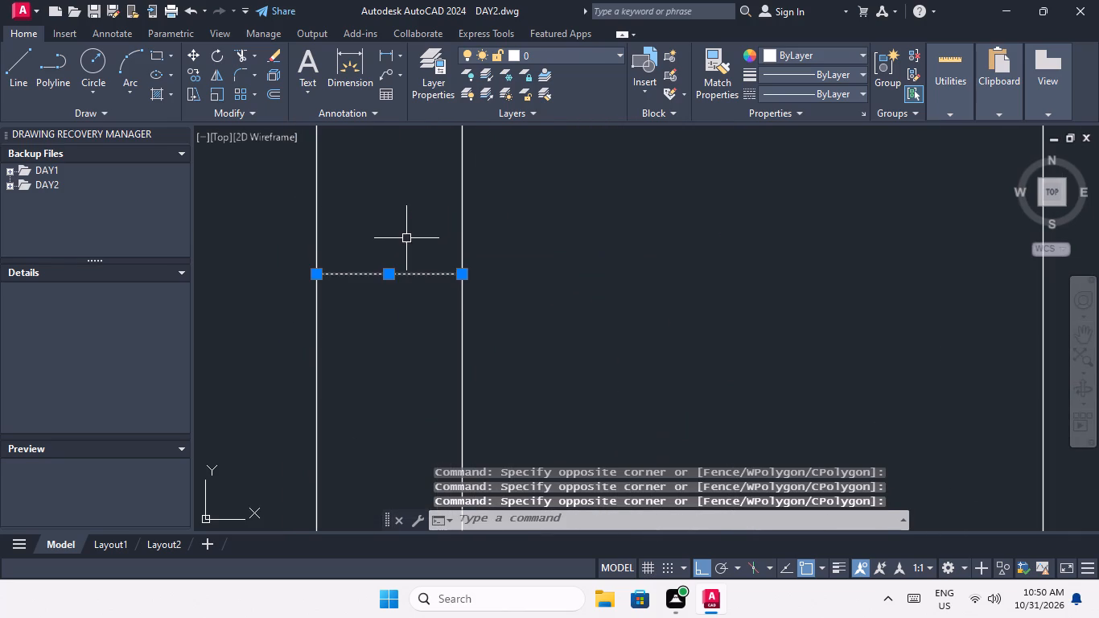
scroll(406, 238, down, 3)
scroll(619, 270, down, 3)
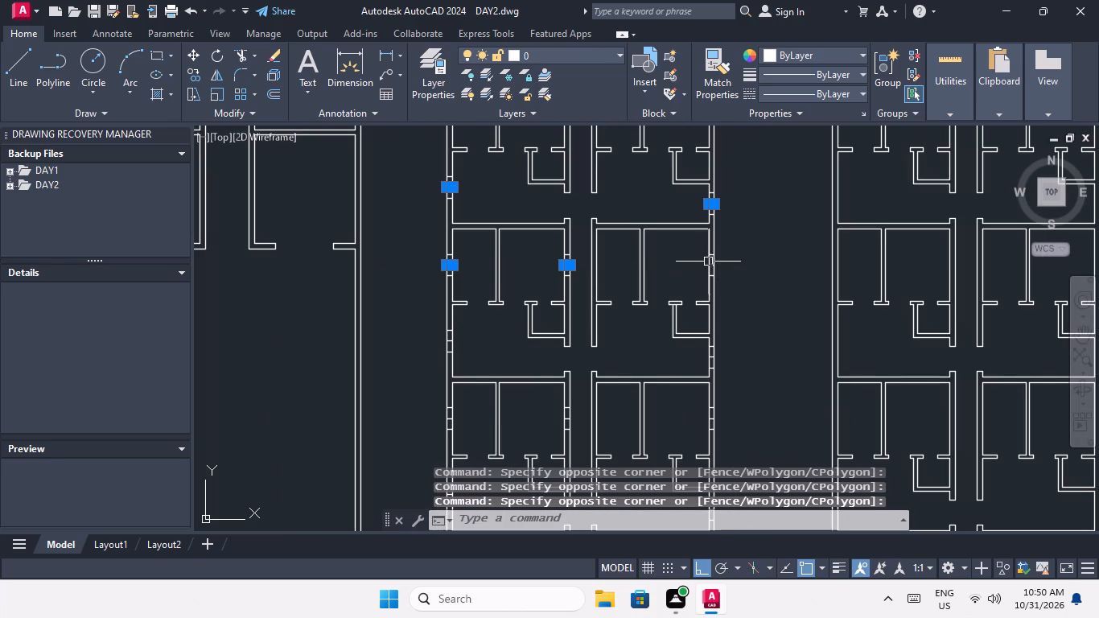
scroll(708, 266, up, 6)
click(739, 298)
click(714, 249)
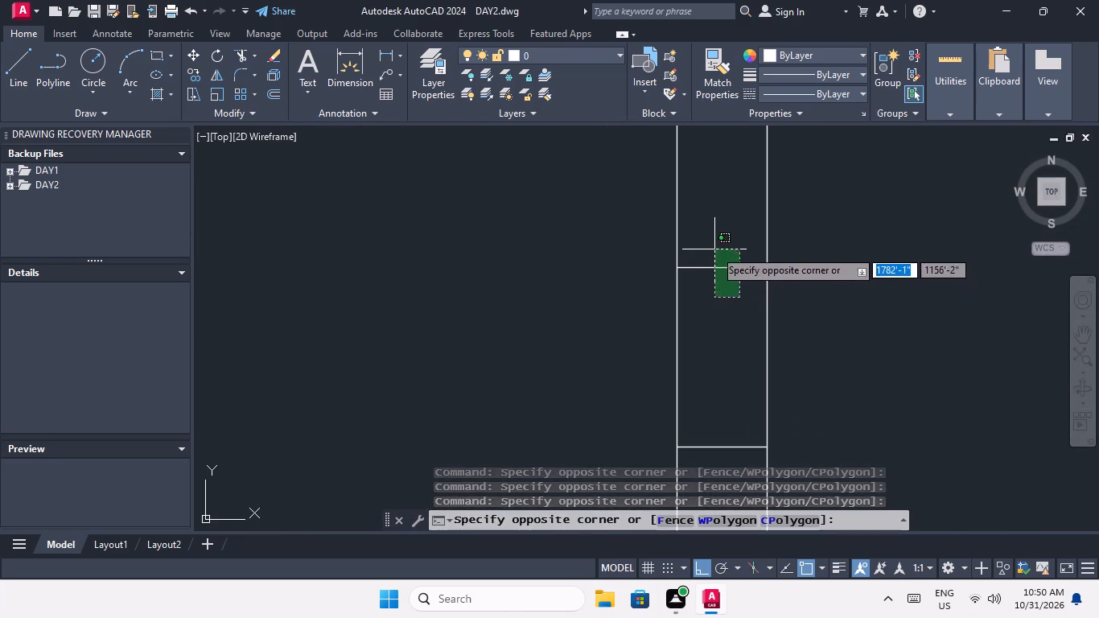
Add to the selection the middle lines in the right and left outer walls of the third-row units' lower rooms.
scroll(715, 236, down, 5)
middle_drag(755, 389, 719, 299)
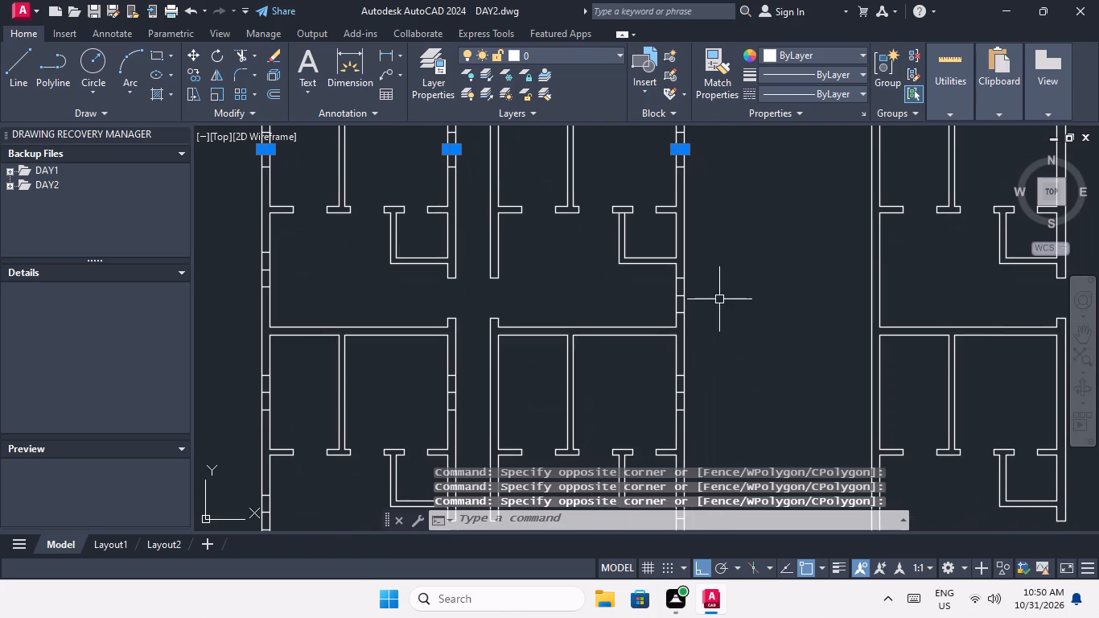
scroll(673, 294, up, 6)
drag(731, 325, 722, 311)
click(693, 252)
scroll(693, 251, down, 5)
middle_drag(747, 270, 726, 353)
scroll(733, 294, down, 2)
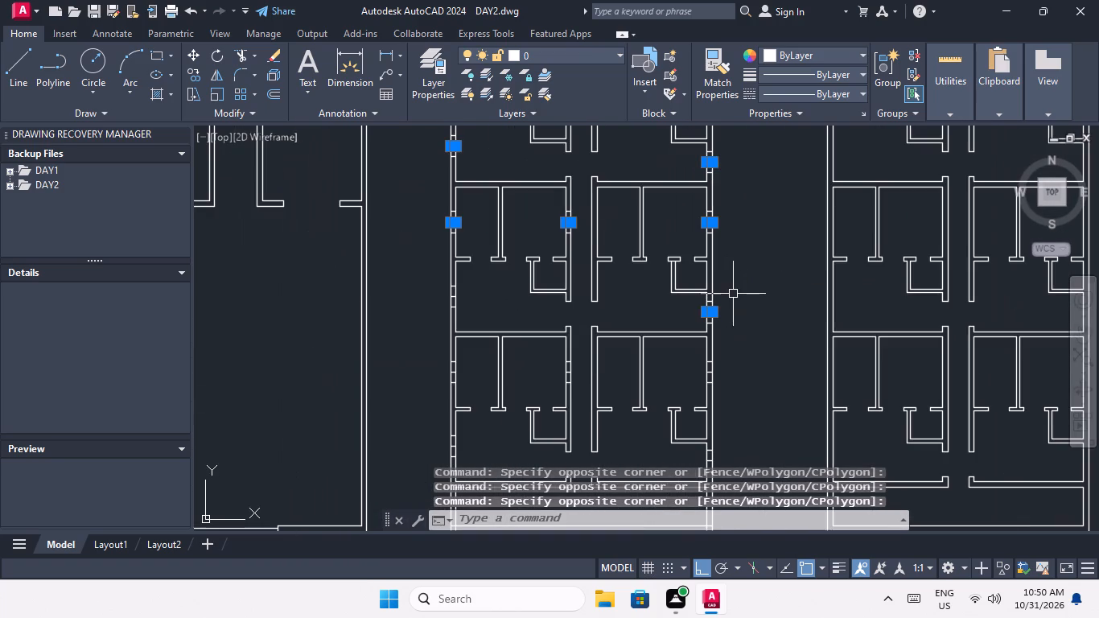
scroll(453, 290, up, 4)
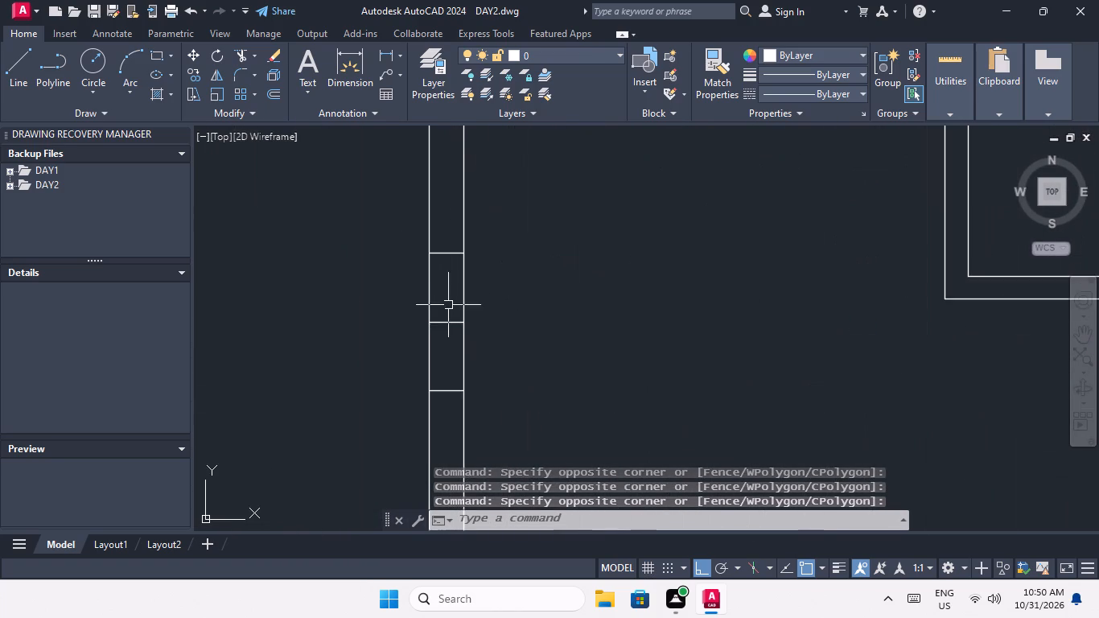
scroll(439, 333, up, 1)
click(450, 336)
click(438, 297)
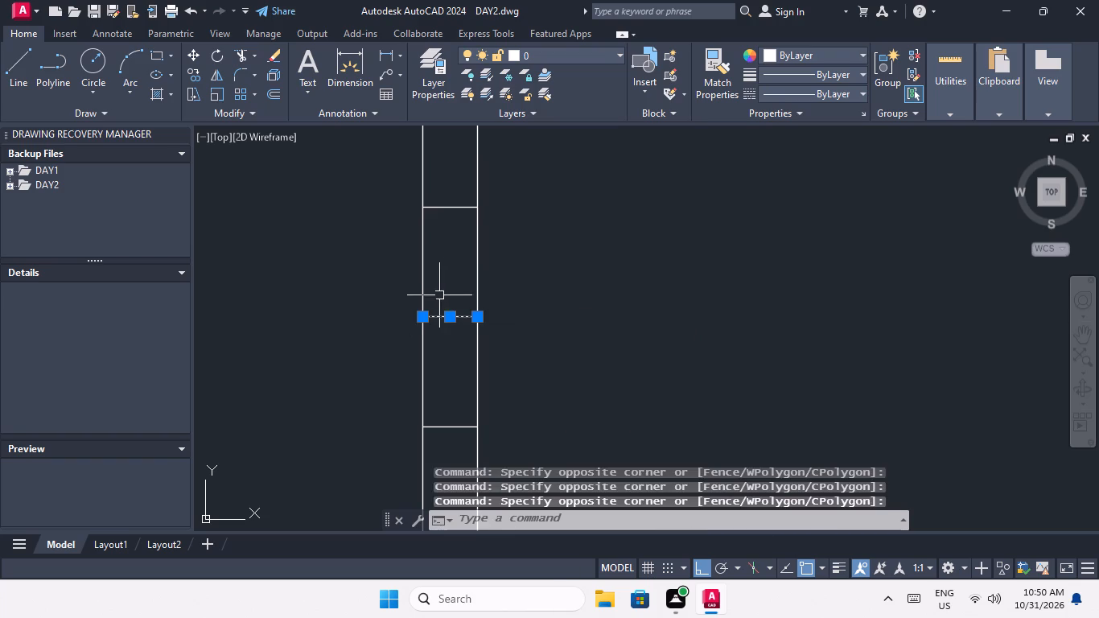
Add to the selection the middle lines in the bottom-row left unit's upper room, in its outer wall and its corridor wall.
scroll(447, 285, down, 4)
middle_drag(507, 326, 517, 213)
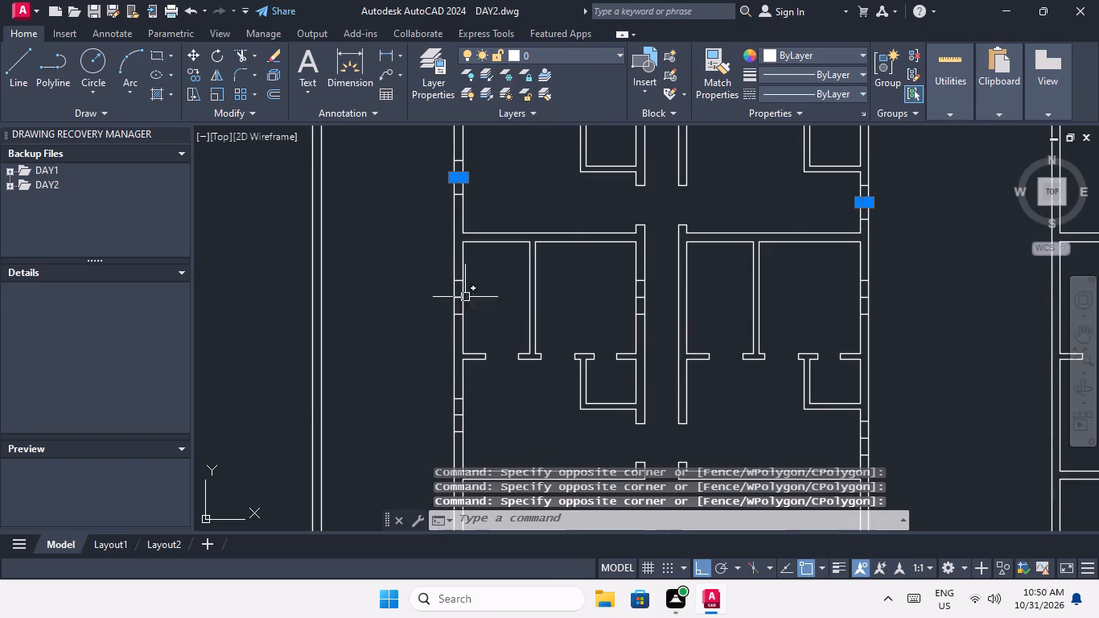
scroll(465, 299, up, 5)
click(423, 307)
click(400, 246)
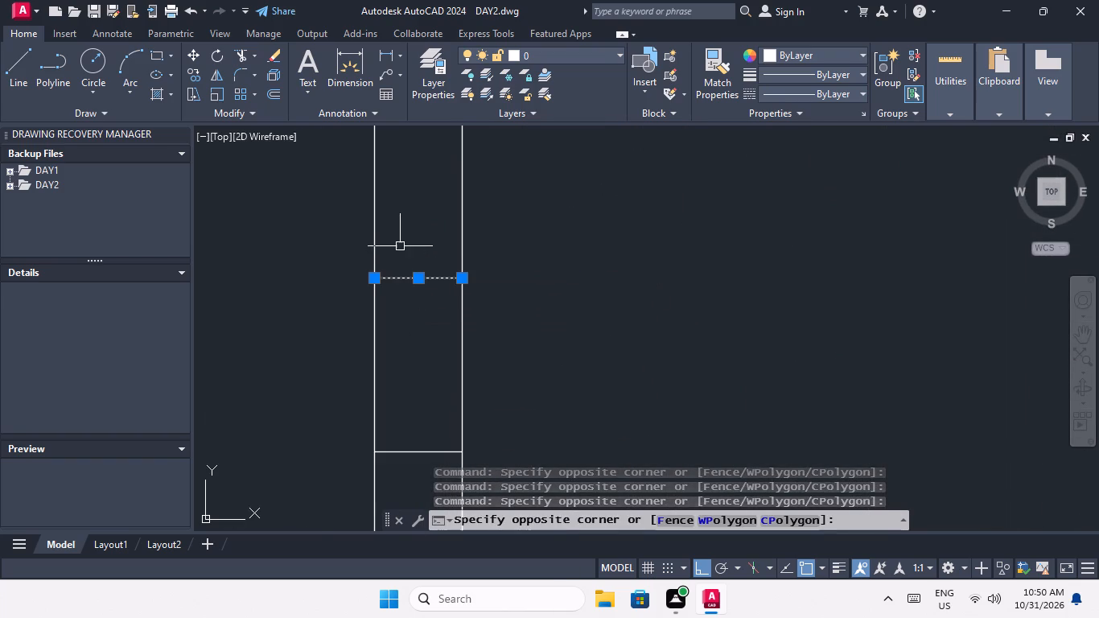
scroll(400, 247, down, 5)
middle_drag(599, 277, 410, 304)
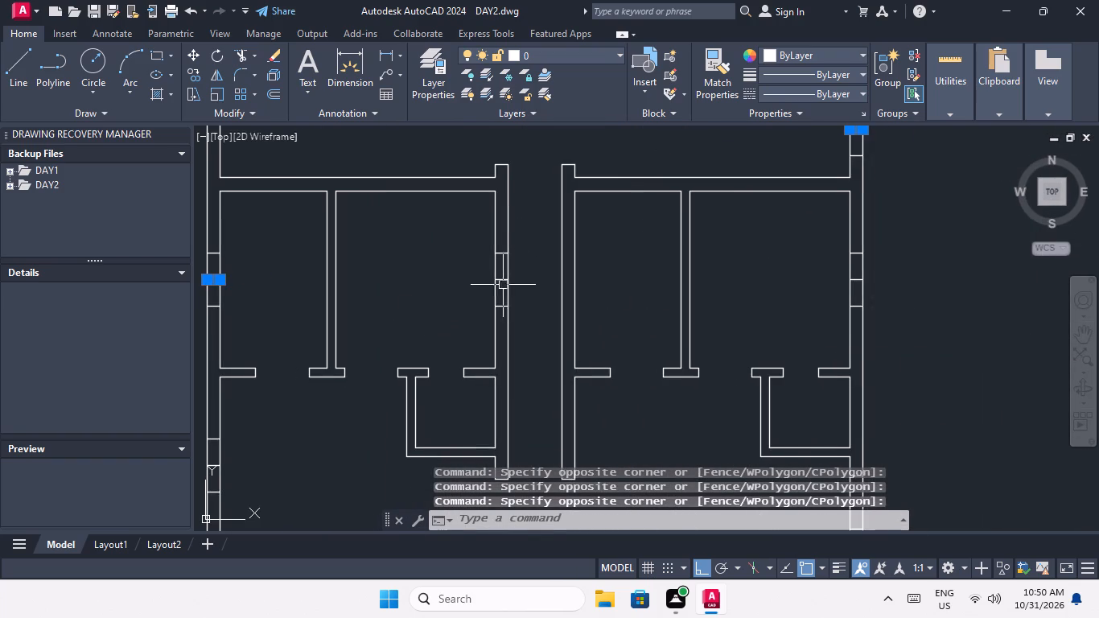
scroll(502, 285, up, 4)
click(503, 285)
click(480, 222)
Add to the selection both middle lines in the bottom-row right unit's outer wall, for the upper and the lower room.
scroll(484, 220, down, 6)
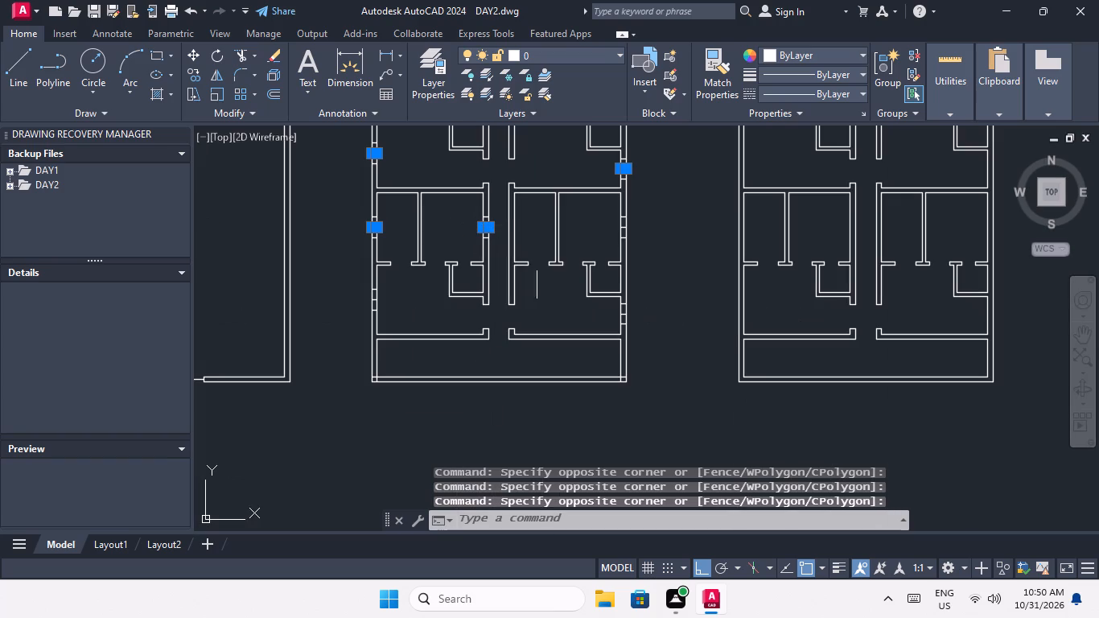
scroll(630, 220, up, 5)
drag(552, 309, 546, 301)
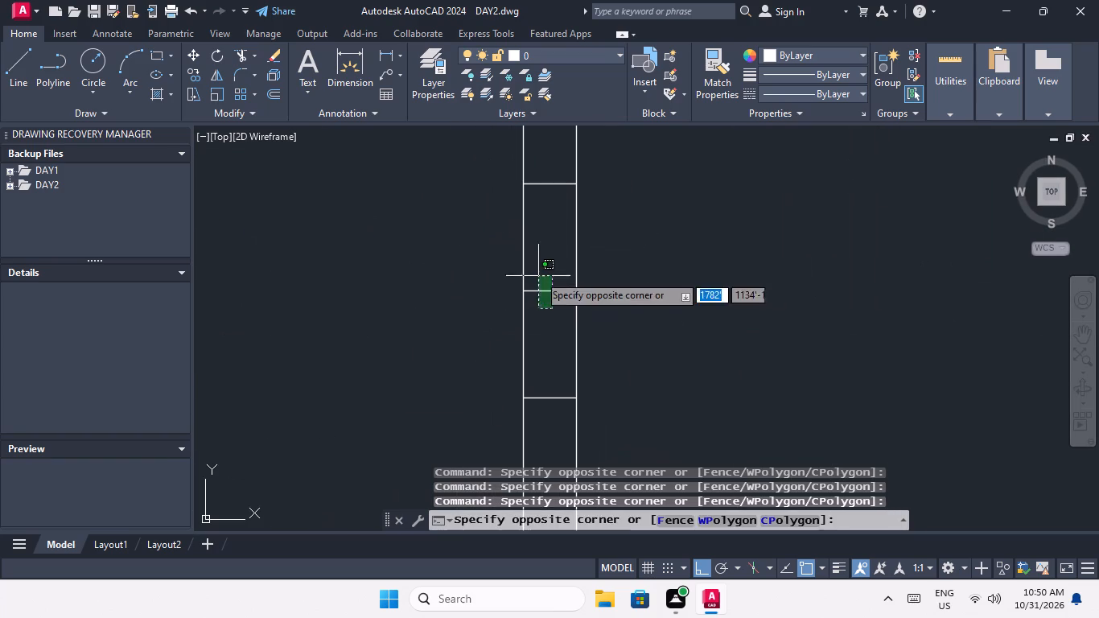
click(537, 274)
scroll(541, 270, down, 5)
scroll(543, 367, up, 4)
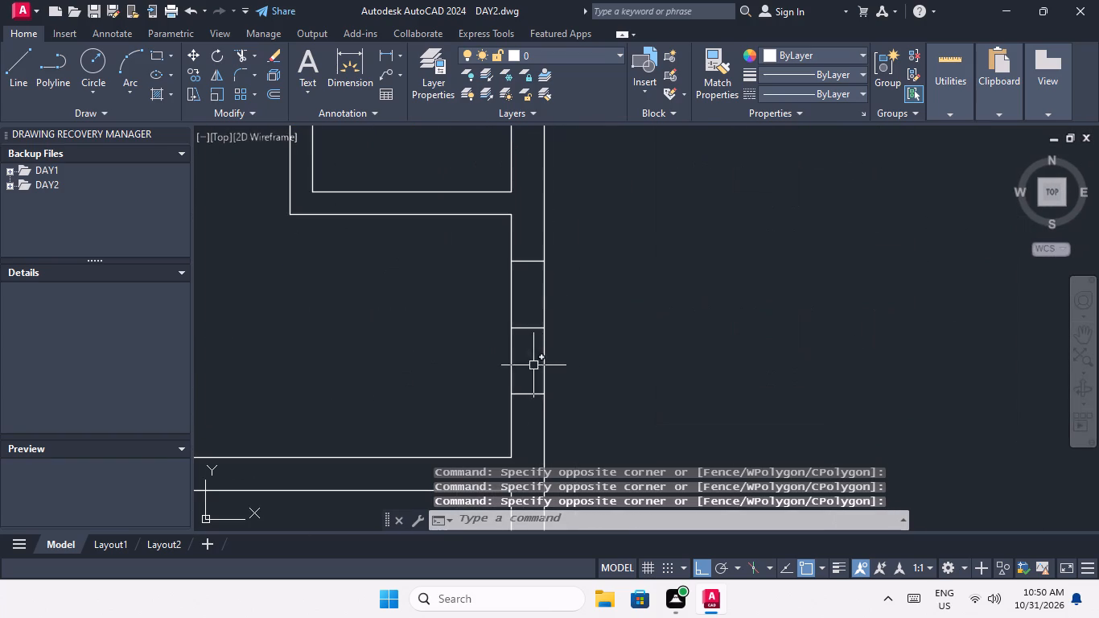
scroll(517, 340, up, 2)
click(545, 345)
click(525, 282)
Add the middle line in the left outer wall of the bottom-row left unit's lower room, and erase all selected middle lines.
scroll(526, 279, down, 5)
middle_drag(438, 287, 587, 296)
scroll(573, 292, down, 1)
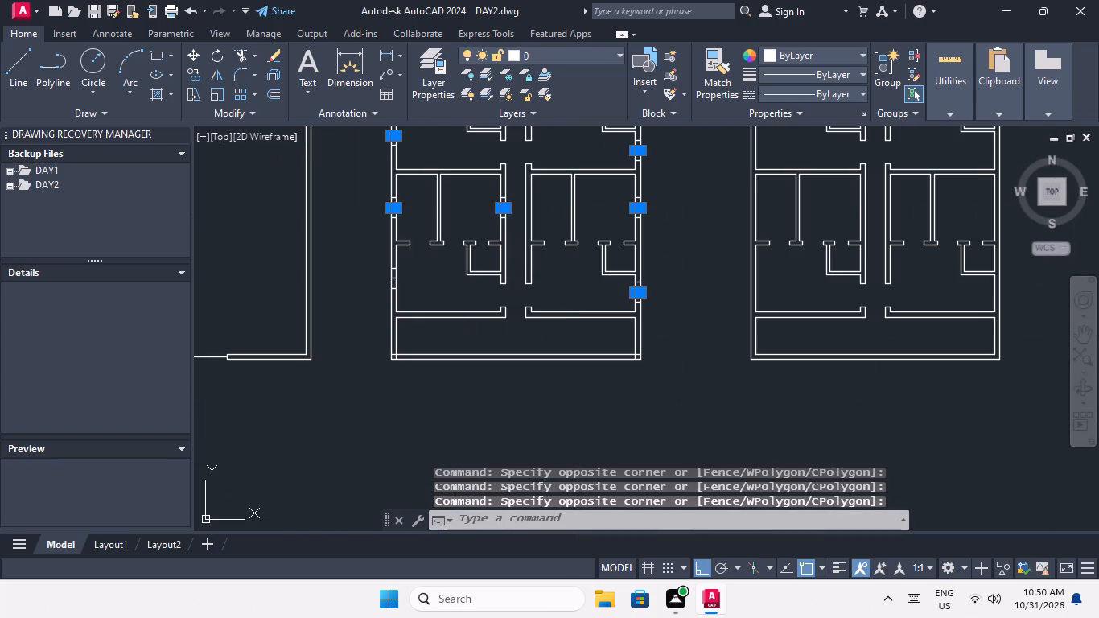
scroll(389, 279, up, 6)
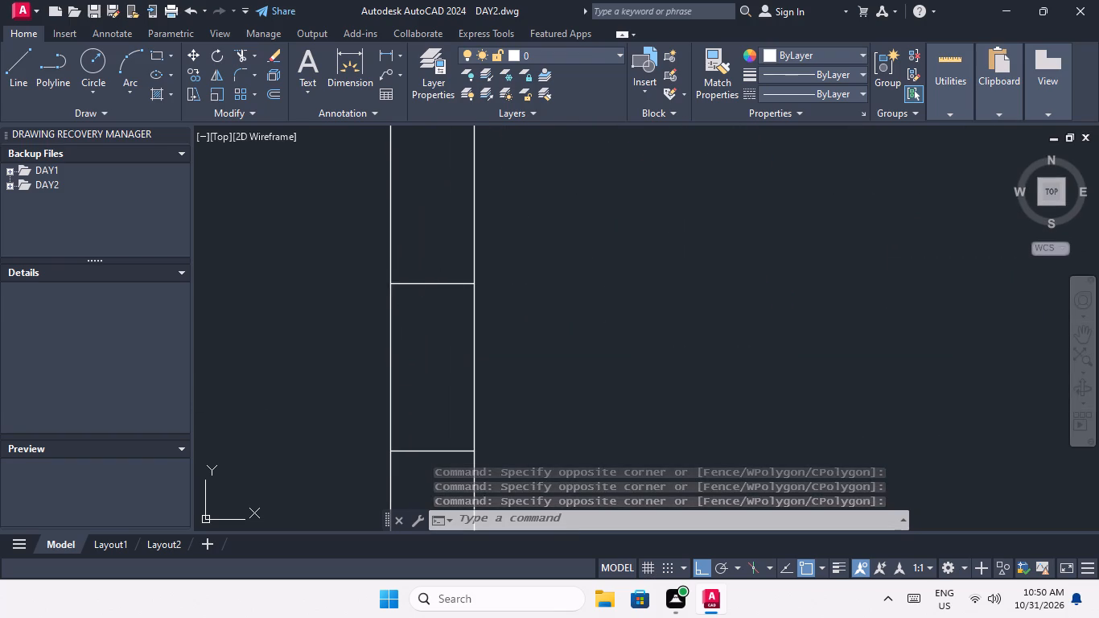
click(442, 315)
click(410, 252)
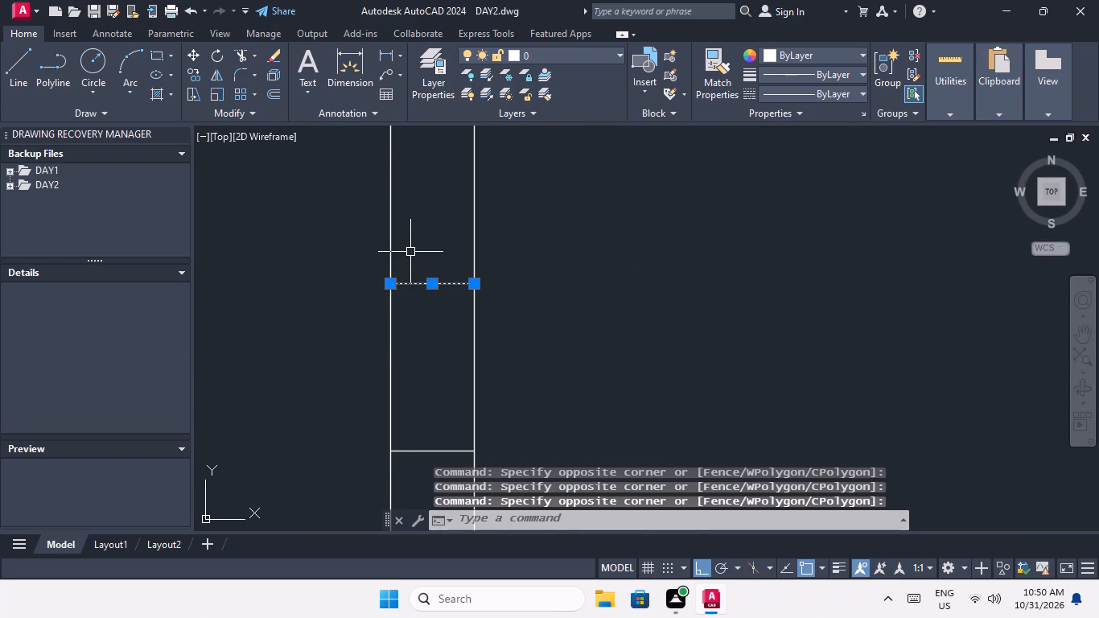
key(Delete)
scroll(414, 273, down, 4)
scroll(495, 299, down, 3)
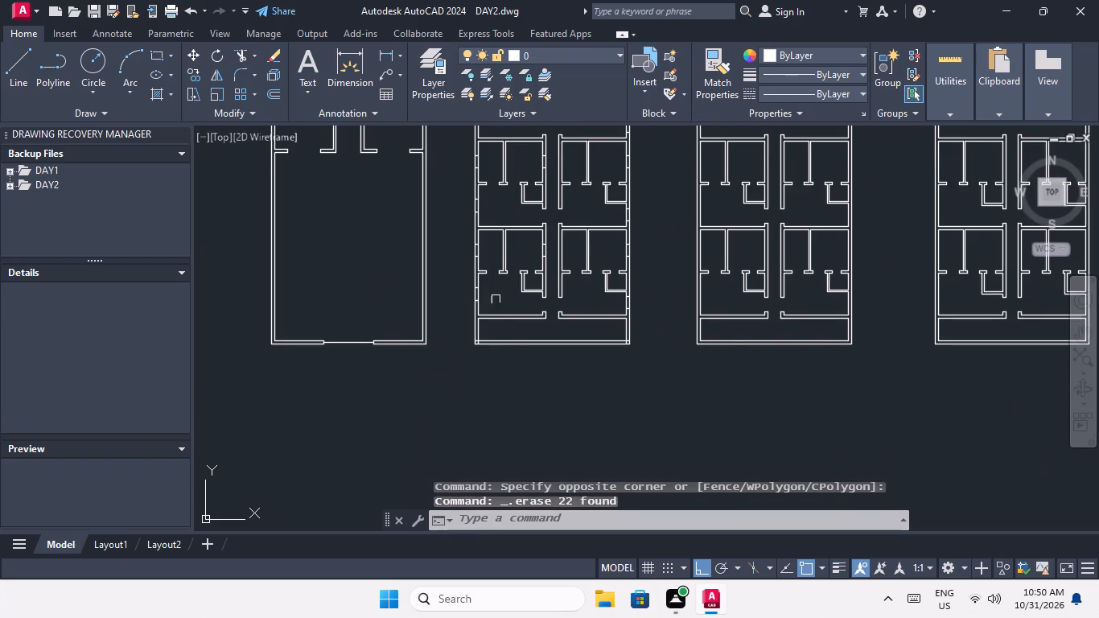
middle_drag(496, 299, 476, 400)
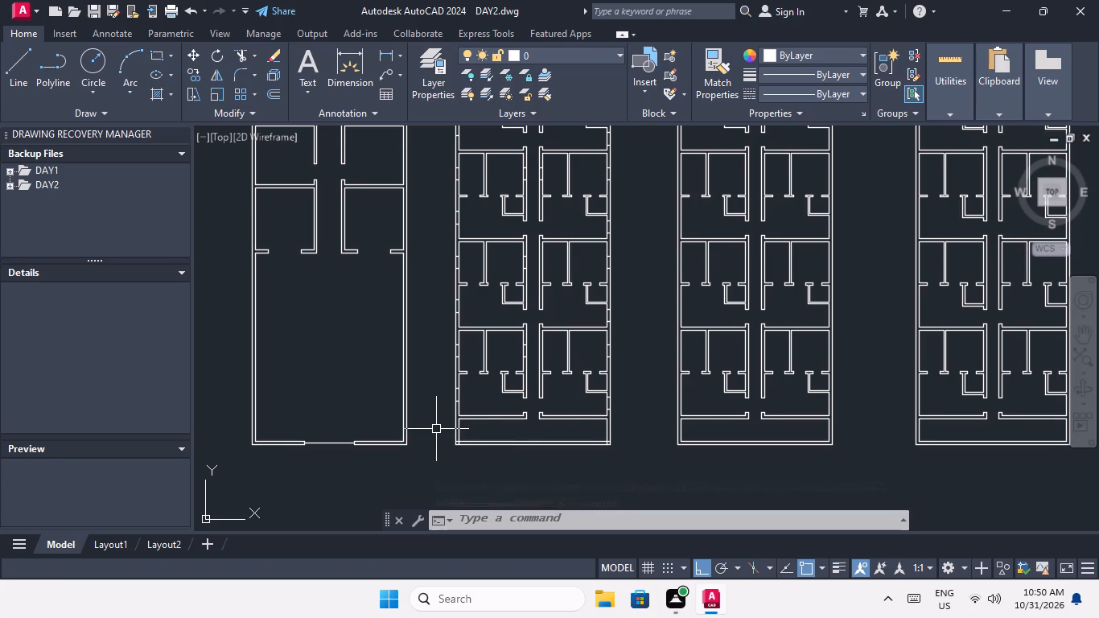
Offset both window opening edges 3" outward in the left outer wall of the bottom-row left unit's lower room.
middle_drag(491, 412, 480, 459)
key(Escape)
key(Escape)
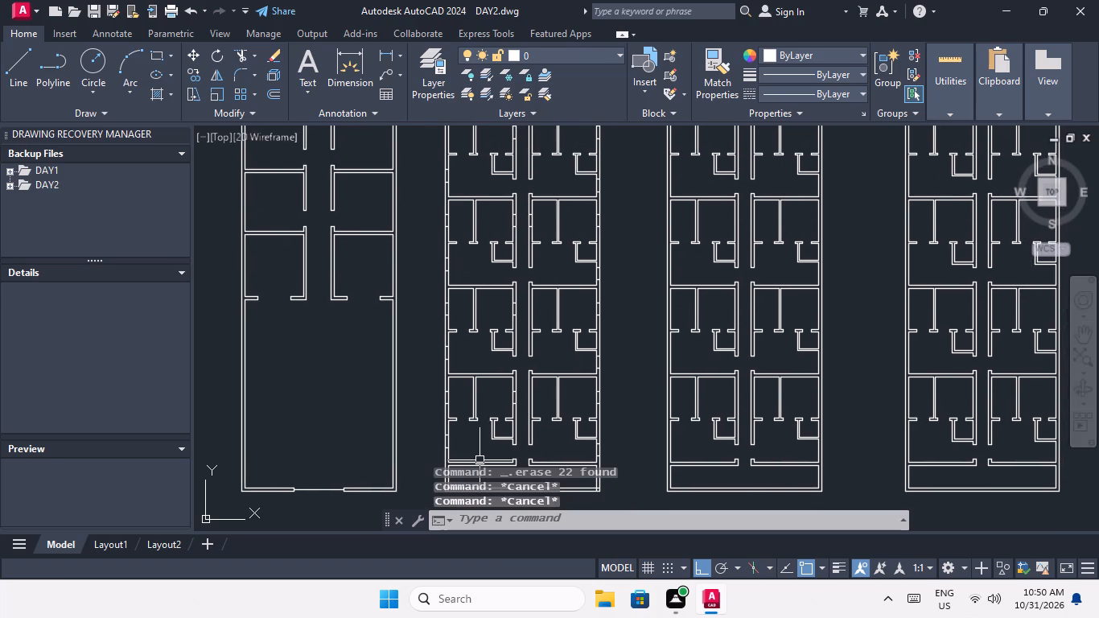
key(o)
key(Return)
key(3)
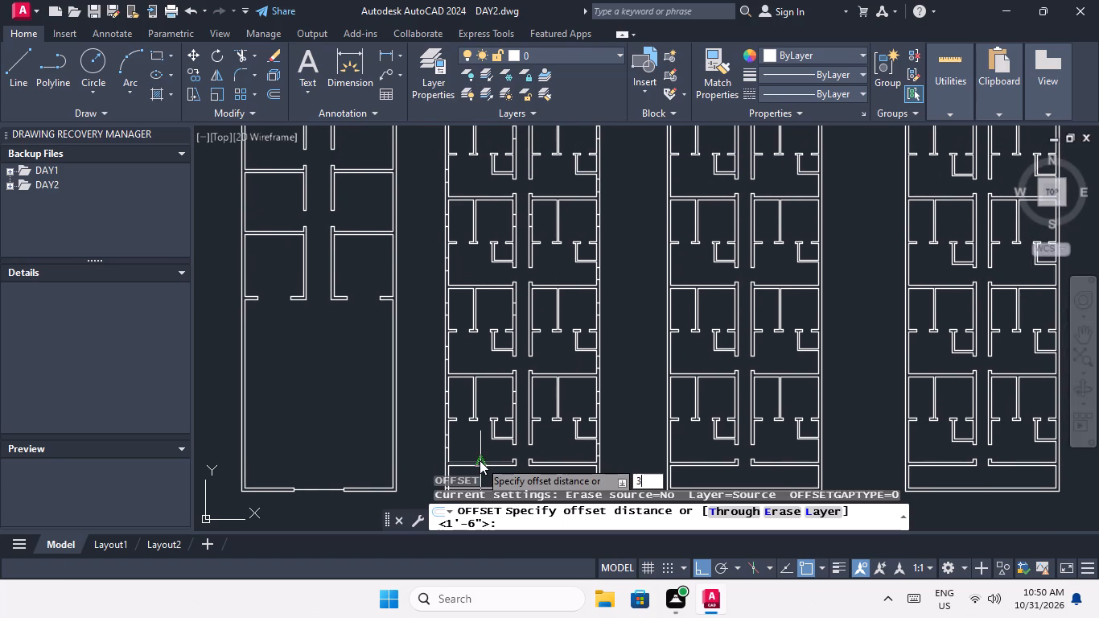
key(shift+quotedbl)
key(Return)
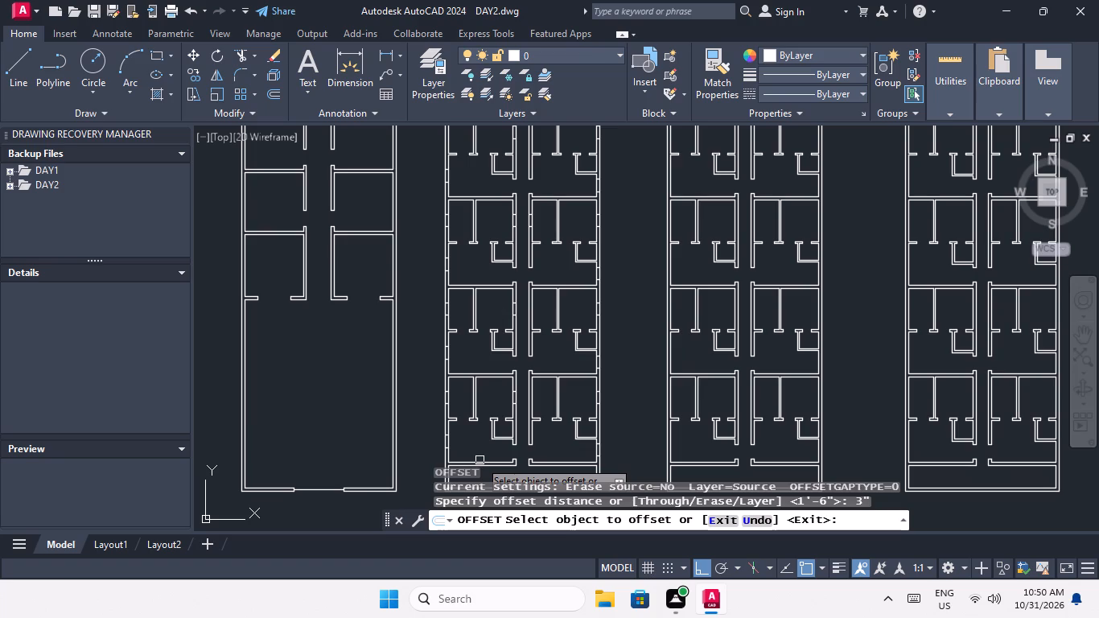
middle_drag(473, 431, 475, 333)
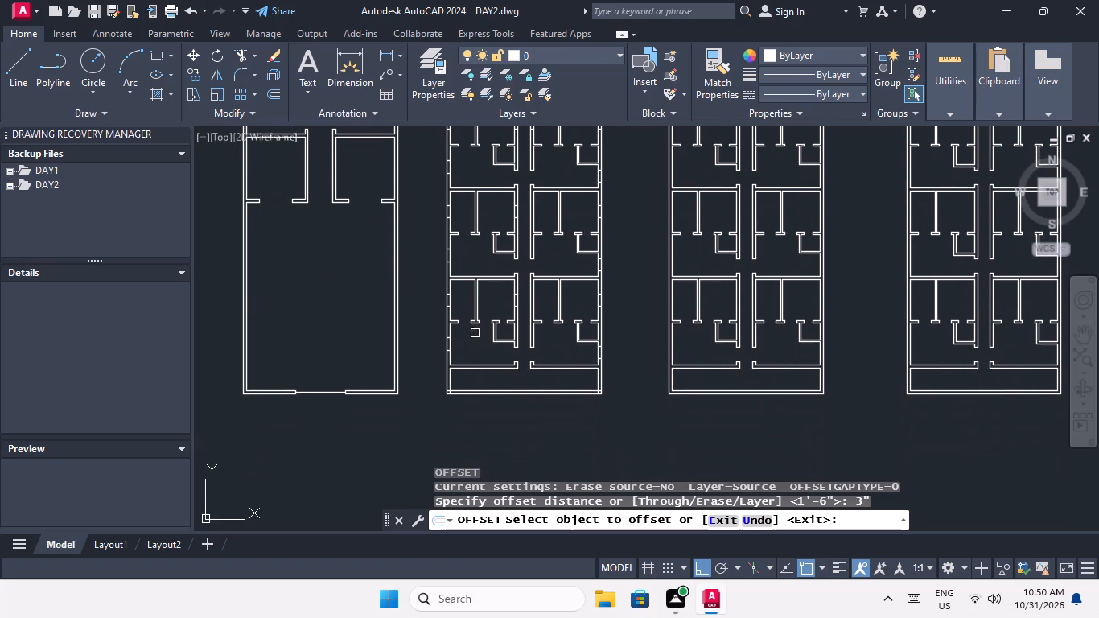
scroll(445, 356, up, 5)
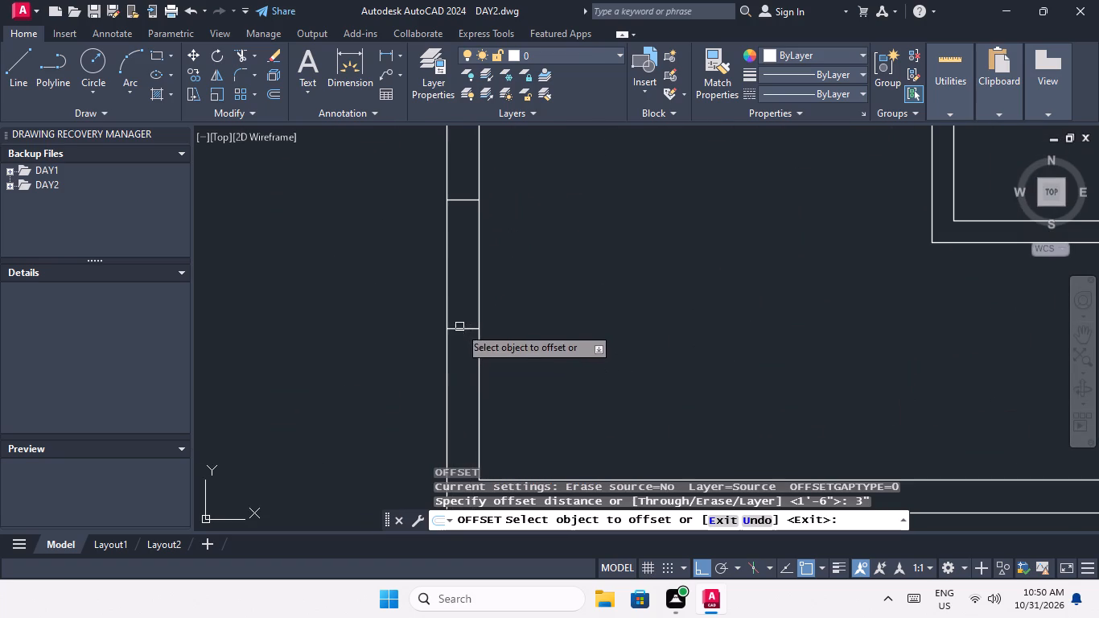
drag(468, 328, 459, 361)
drag(455, 372, 456, 364)
drag(468, 200, 468, 192)
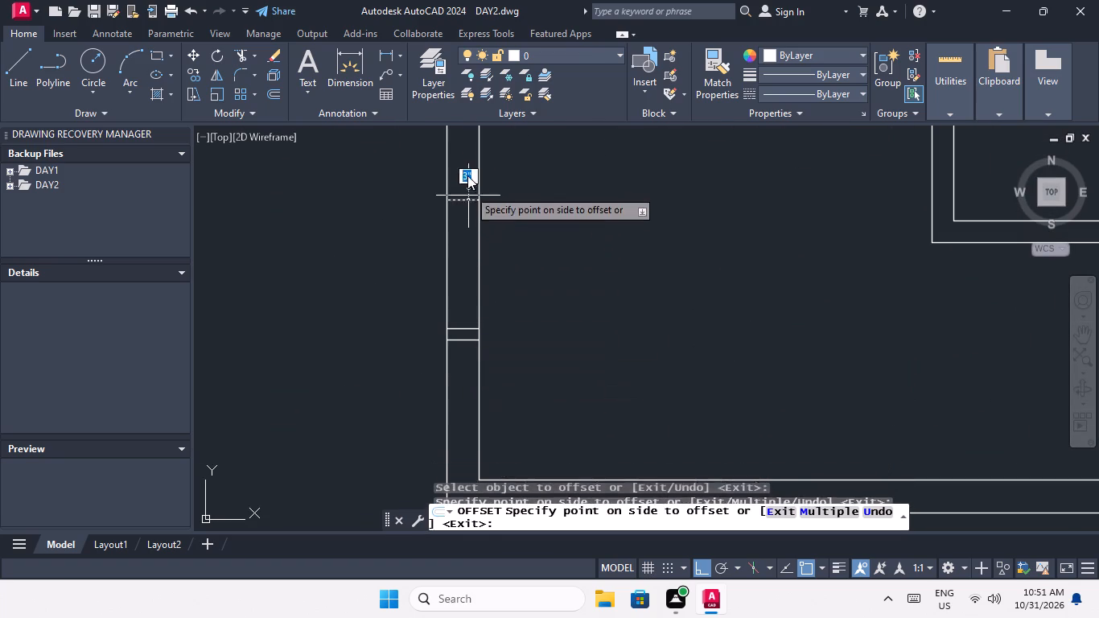
click(467, 169)
scroll(465, 169, down, 4)
middle_drag(554, 192, 542, 243)
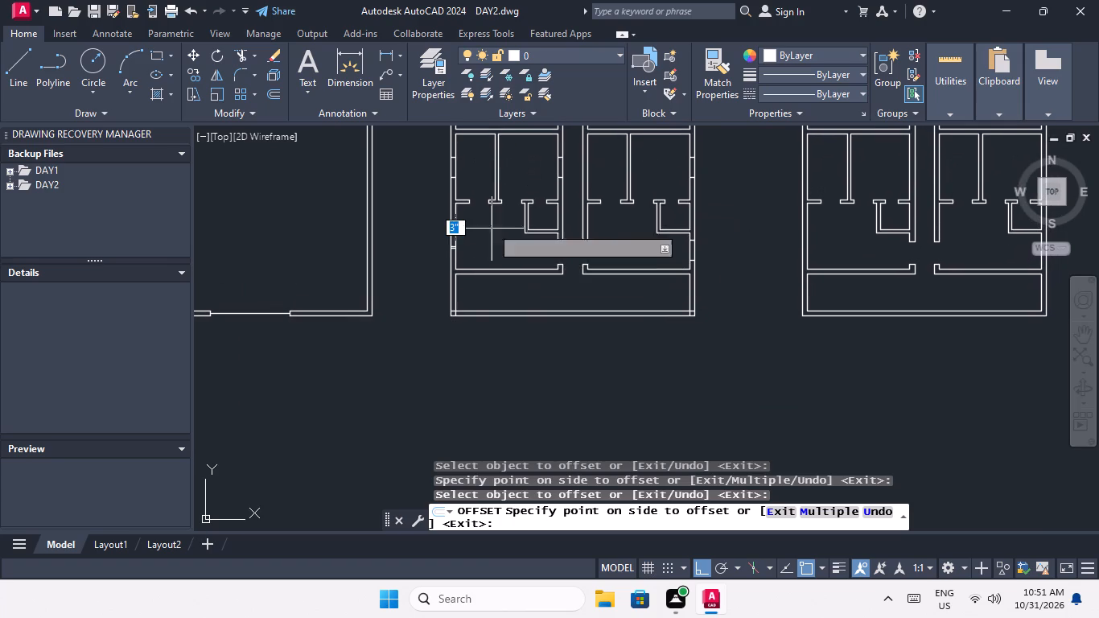
scroll(455, 224, up, 3)
click(455, 218)
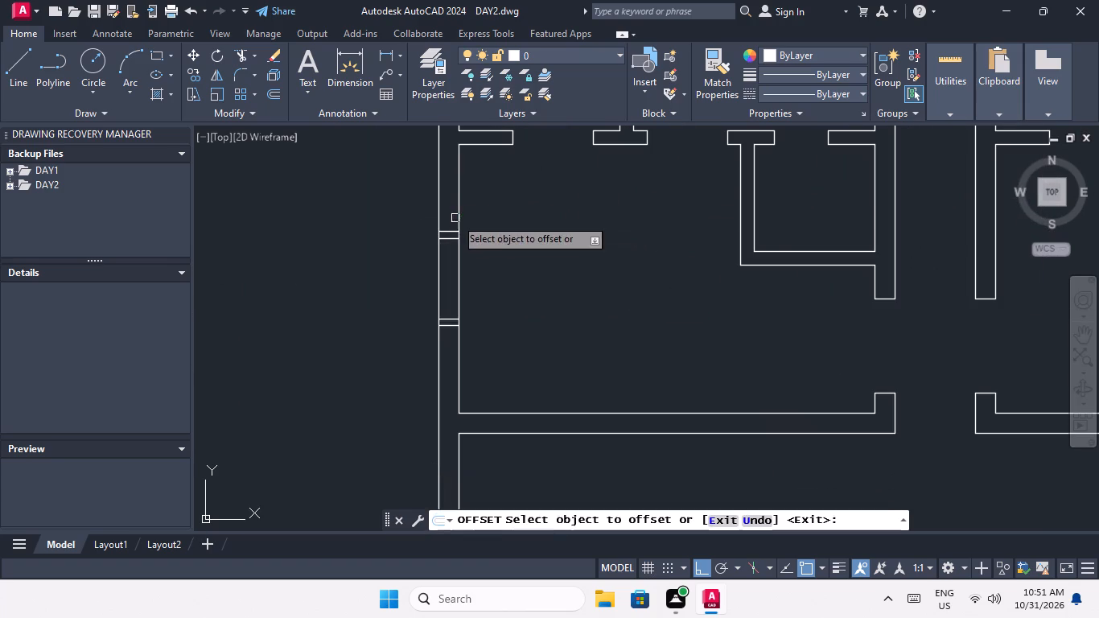
Offset both window opening edges 3" outward in the left outer wall of the bottom-row left unit's upper room.
middle_drag(496, 228, 478, 346)
scroll(481, 331, down, 2)
scroll(451, 219, up, 3)
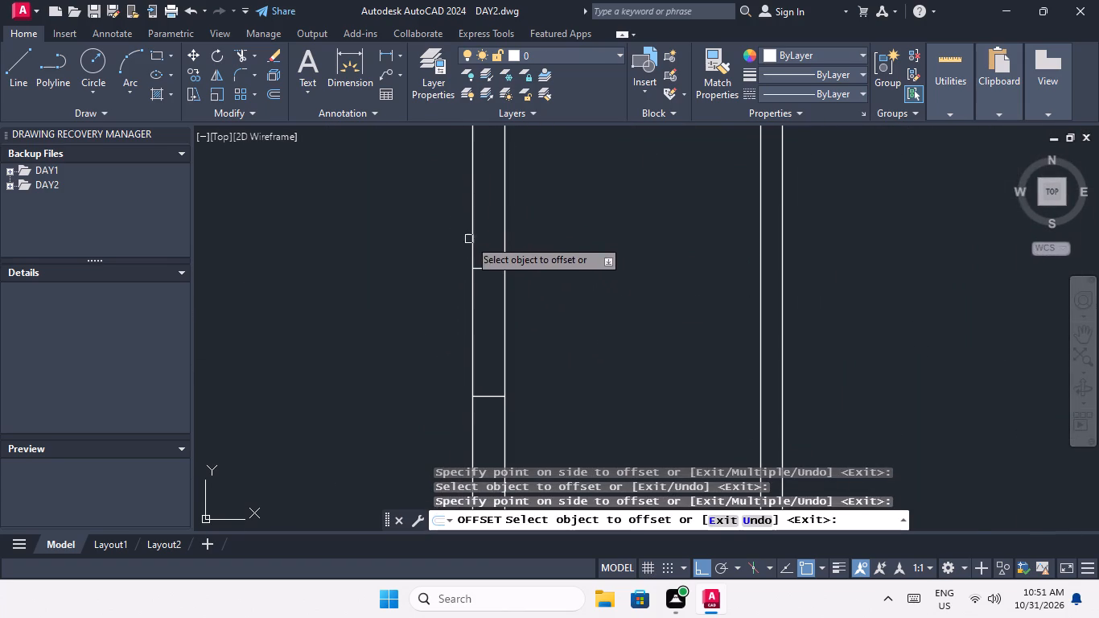
drag(491, 268, 492, 249)
click(499, 203)
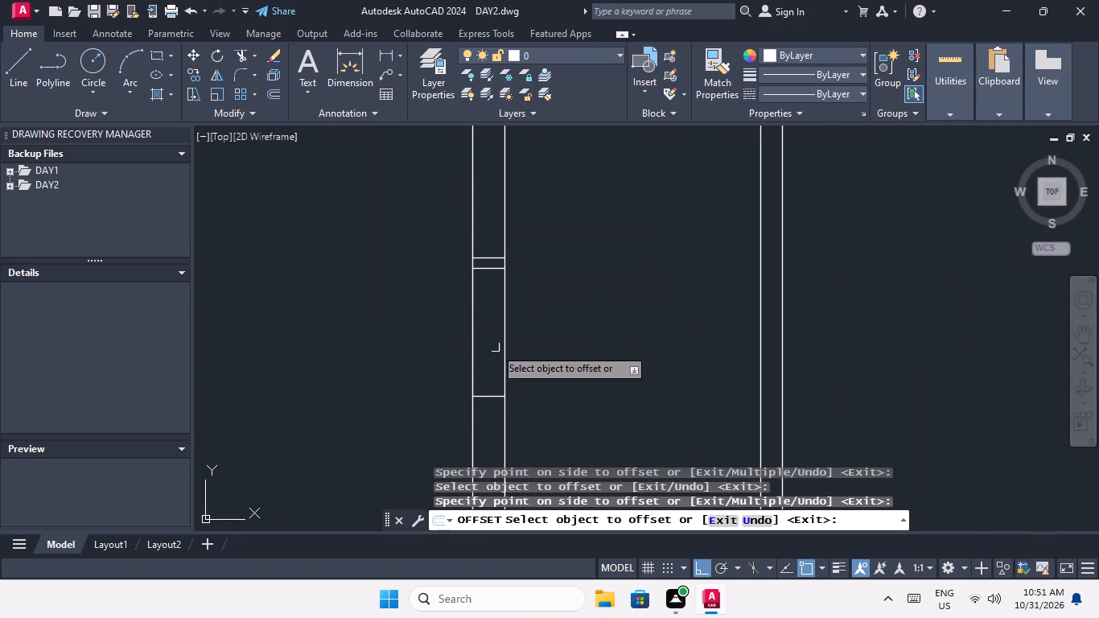
middle_drag(487, 369, 490, 302)
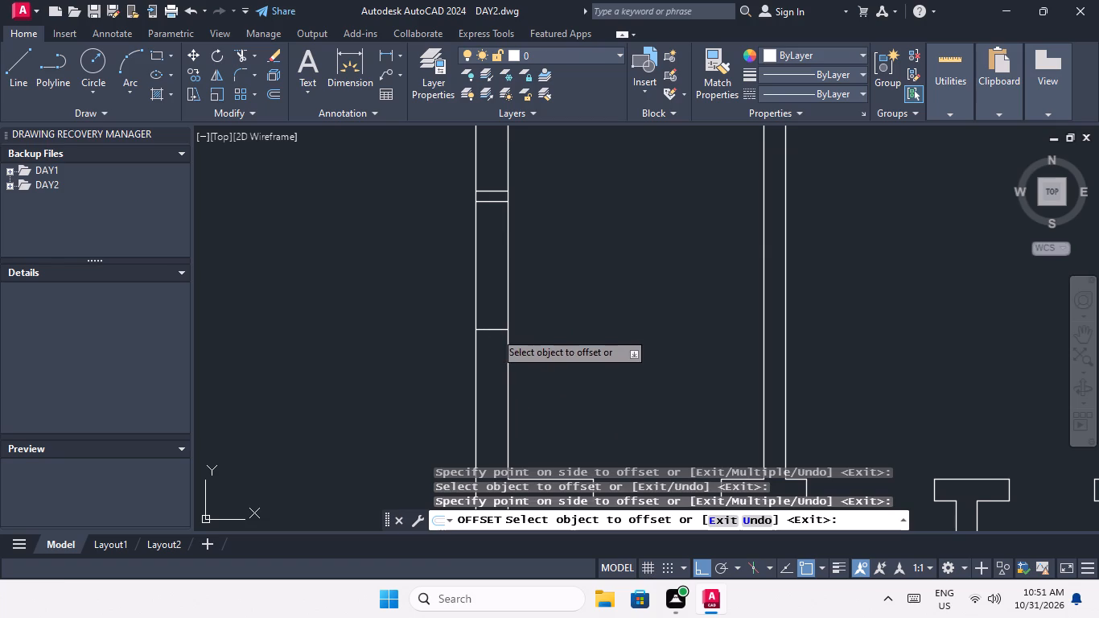
click(495, 332)
click(488, 376)
Offset both window opening edges 3" outward in the corridor wall of the bottom-row left unit's upper room.
scroll(494, 318, down, 4)
middle_drag(522, 320, 443, 304)
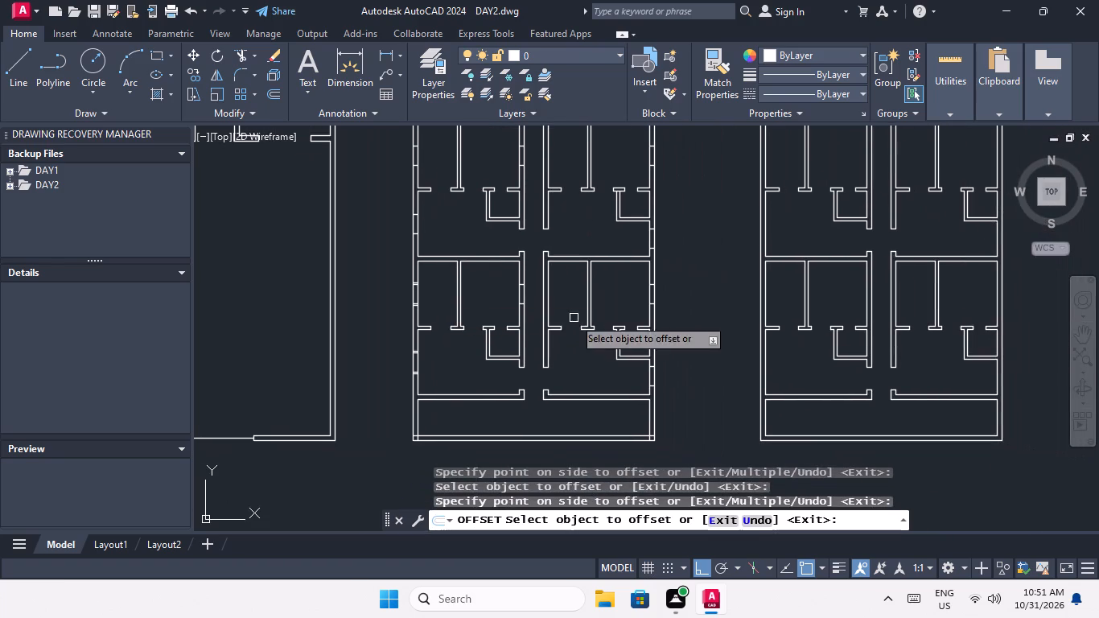
scroll(524, 285, up, 4)
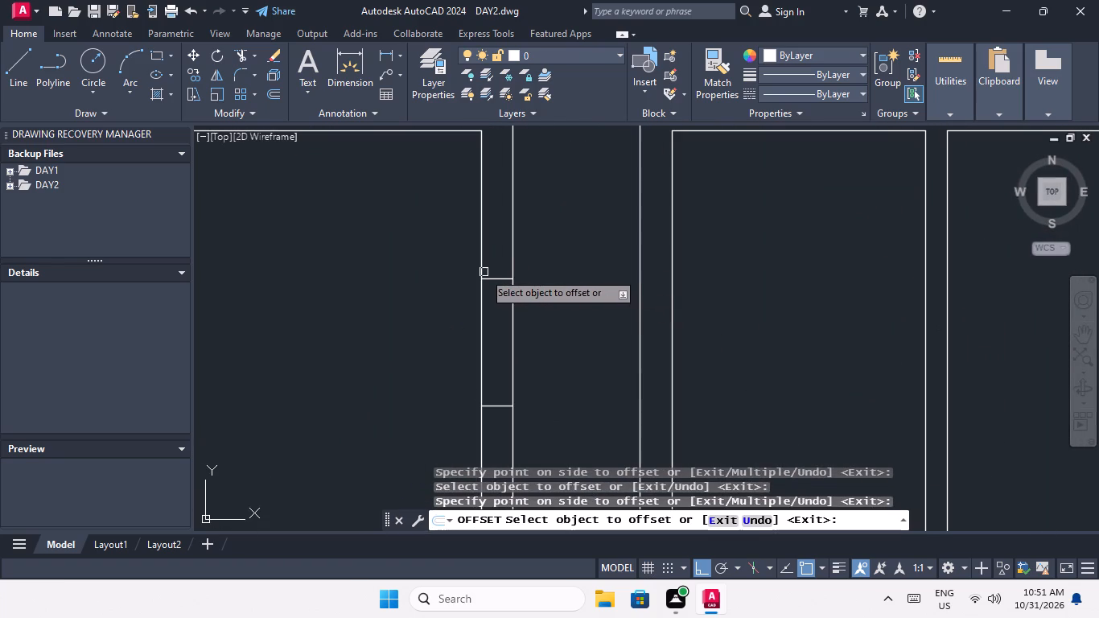
drag(499, 278, 500, 267)
click(510, 225)
scroll(511, 225, down, 2)
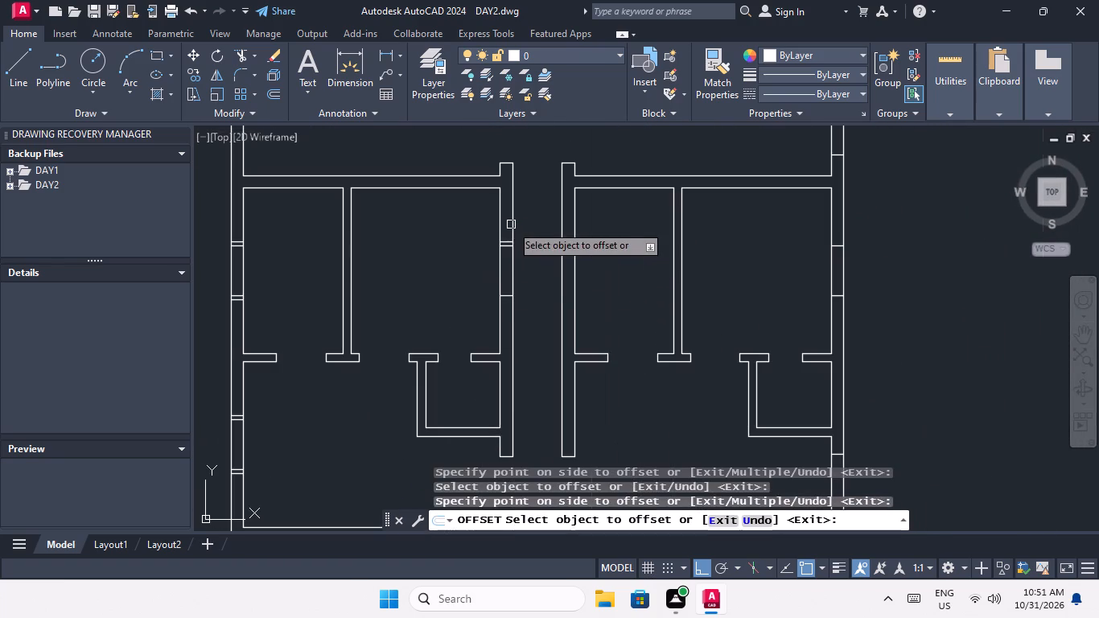
scroll(508, 309, up, 2)
click(502, 275)
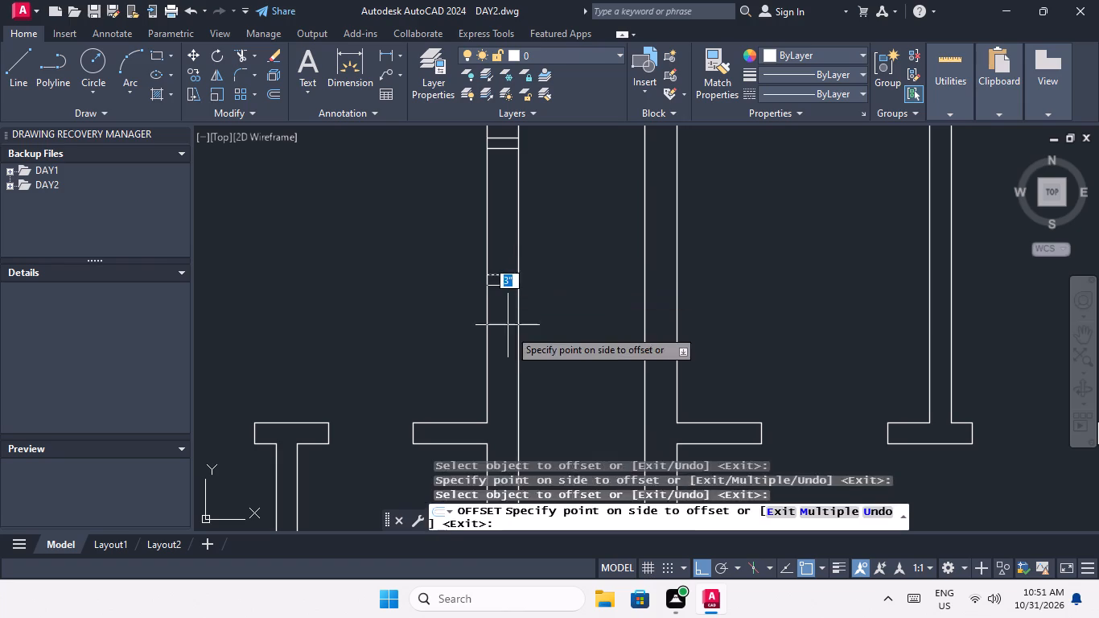
click(511, 329)
Look over the block from the bottom row up to the top row for room walls lacking a window opening.
scroll(513, 299, down, 3)
middle_drag(526, 294, 424, 284)
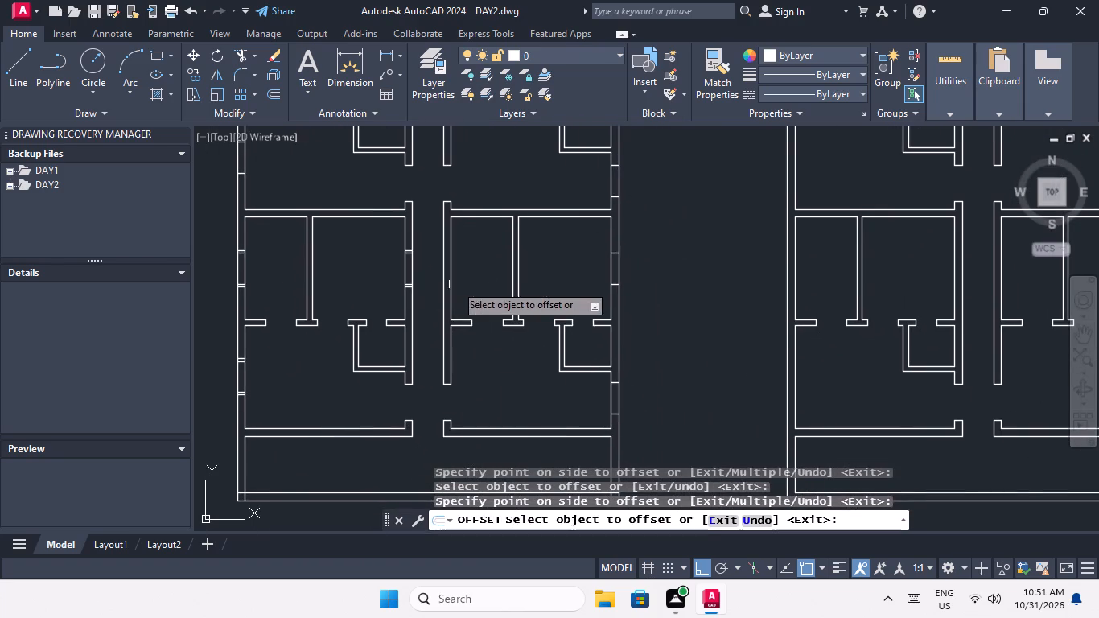
scroll(519, 288, down, 1)
middle_drag(517, 320, 508, 362)
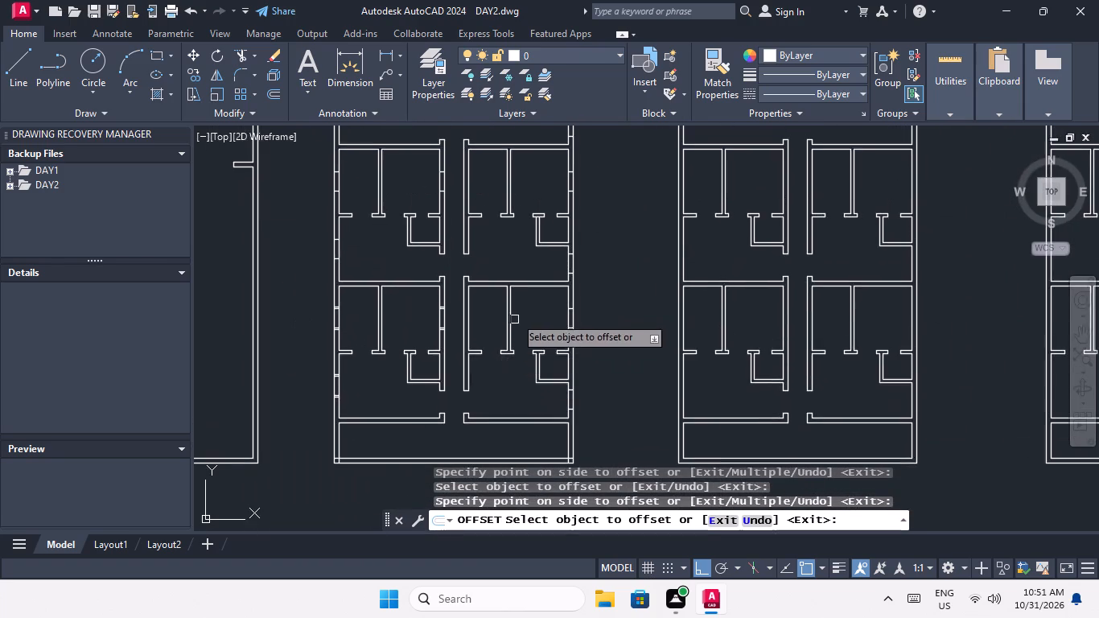
scroll(518, 266, down, 1)
middle_drag(517, 282, 508, 348)
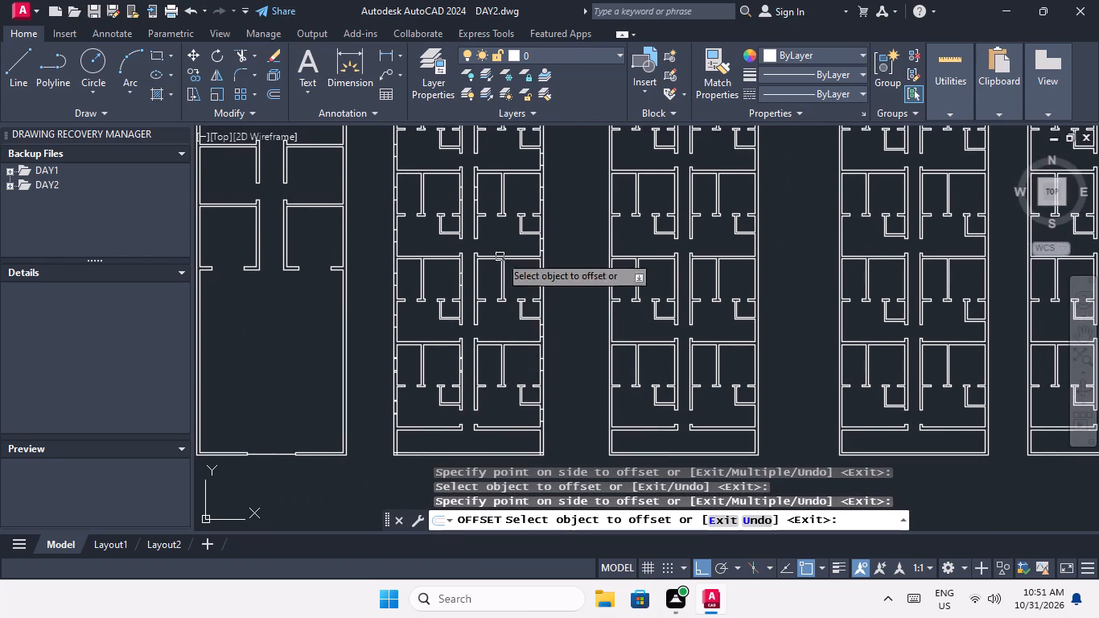
scroll(485, 189, up, 3)
middle_drag(485, 200, 478, 352)
scroll(486, 308, down, 3)
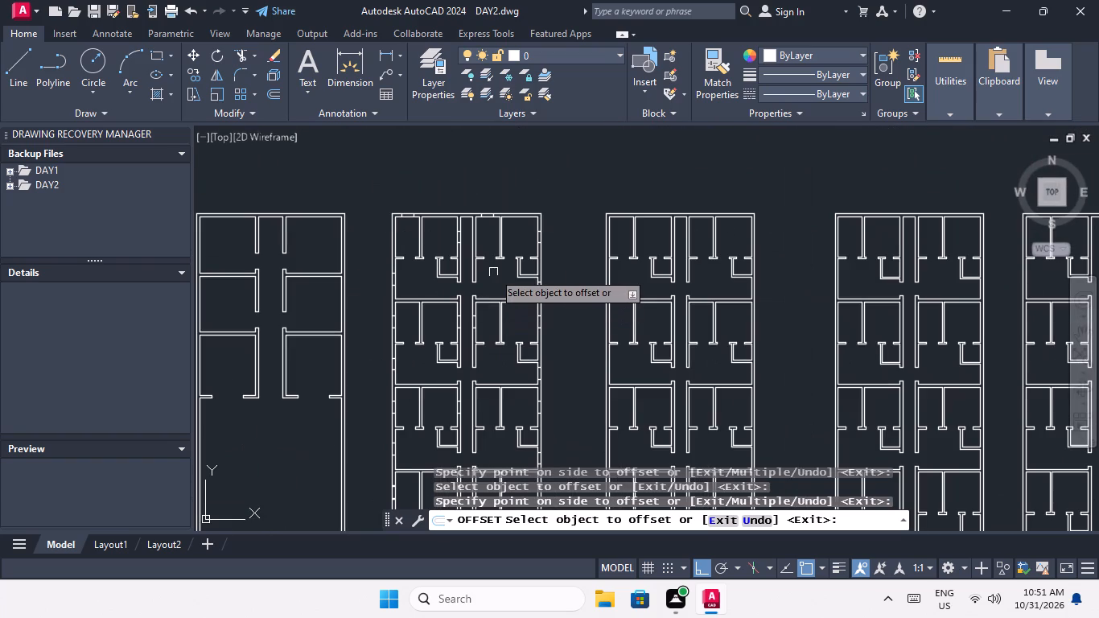
scroll(474, 239, up, 2)
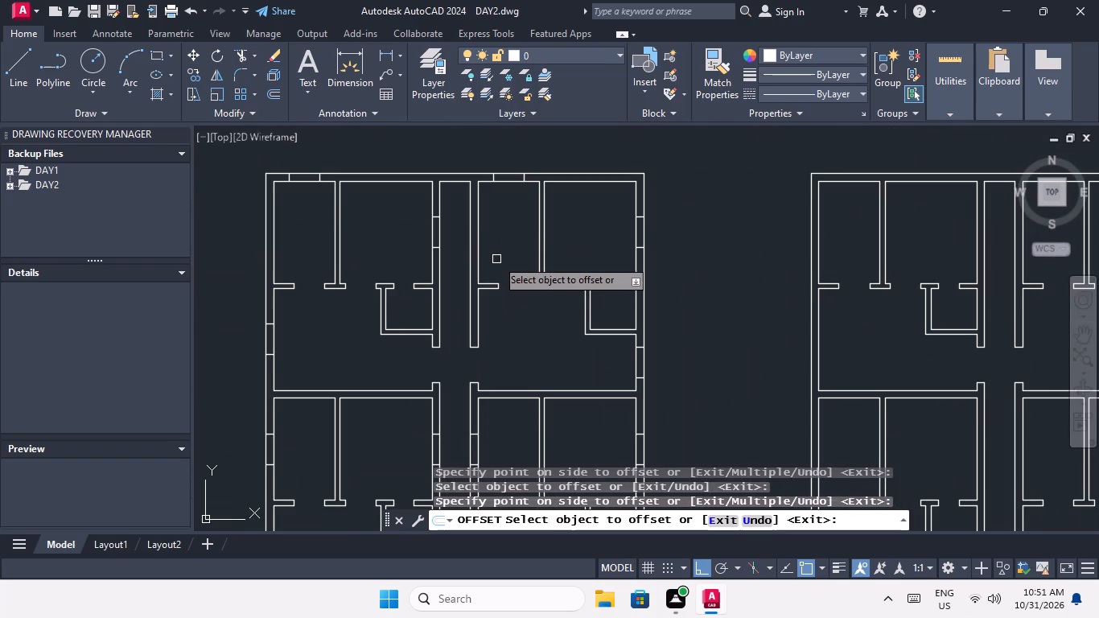
key(Escape)
key(Escape)
key(Escape)
Draw a line across the top-row right unit's corridor wall at the midpoint of its upper room.
key(l)
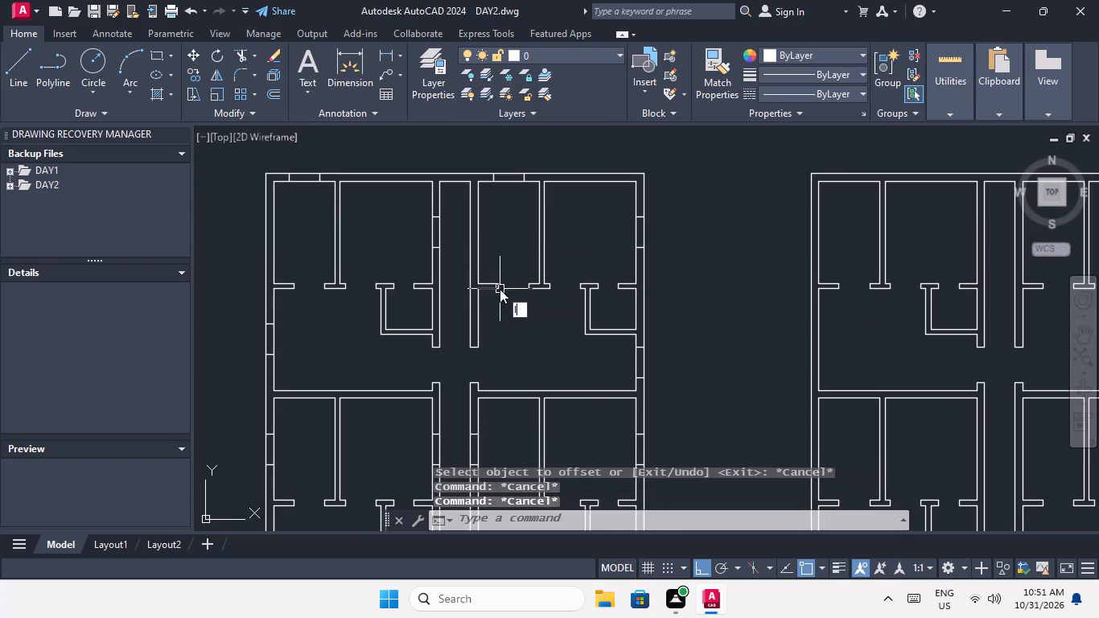
key(space)
scroll(478, 230, up, 3)
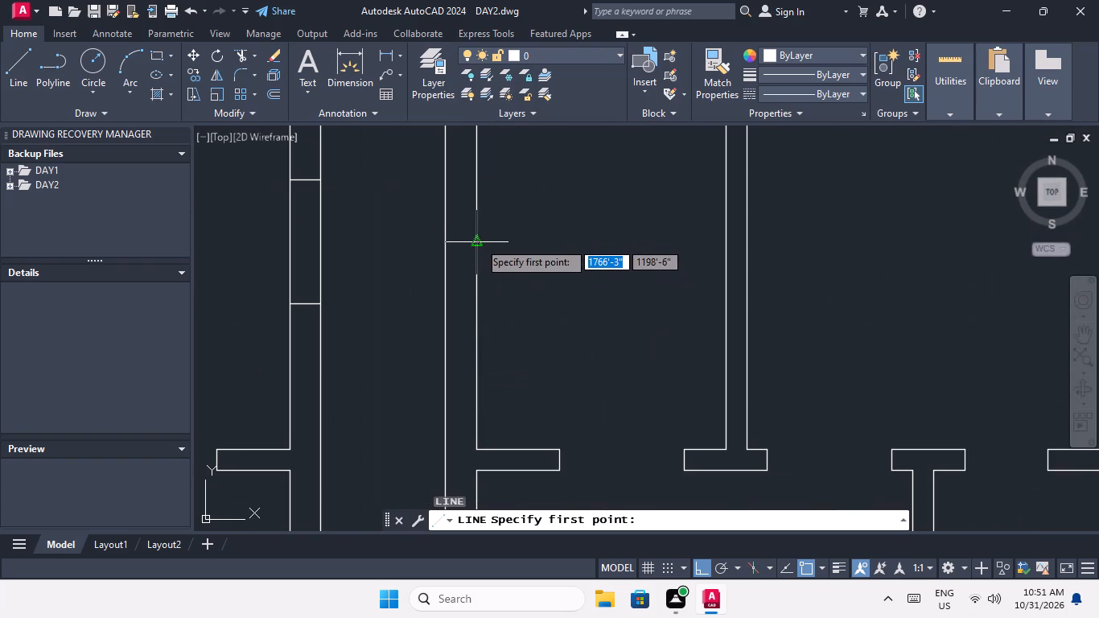
click(479, 241)
scroll(448, 242, up, 2)
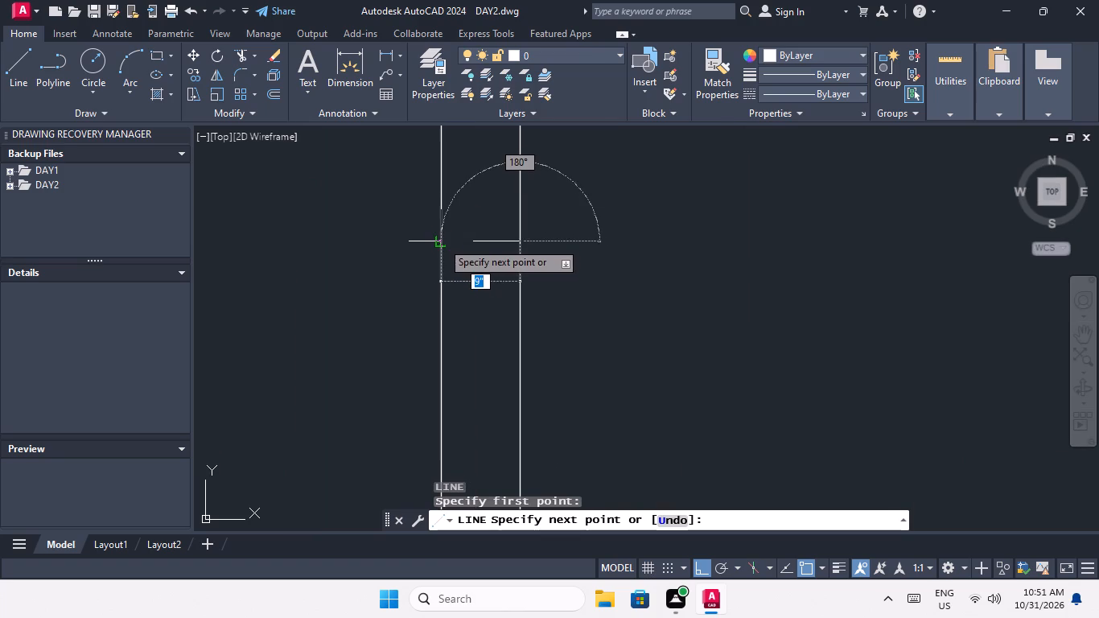
click(442, 242)
key(space)
Draw a line across the third-row right unit's corridor wall at the midpoint of its upper room.
scroll(463, 212, down, 6)
middle_drag(486, 266, 491, 192)
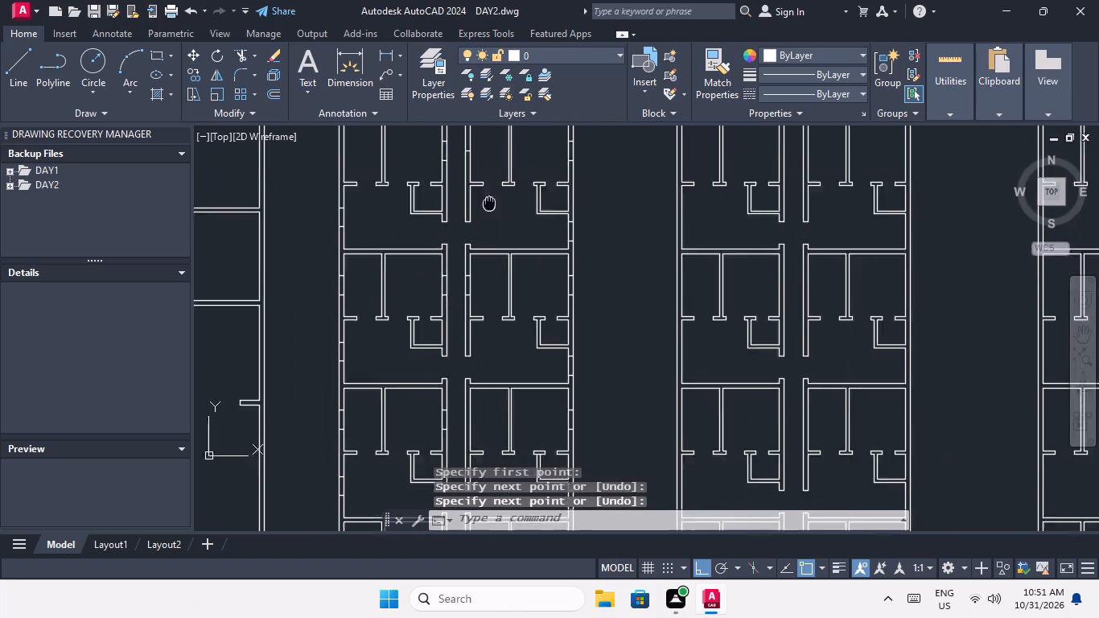
middle_drag(491, 192, 494, 168)
middle_drag(495, 343, 499, 262)
key(space)
scroll(480, 308, up, 3)
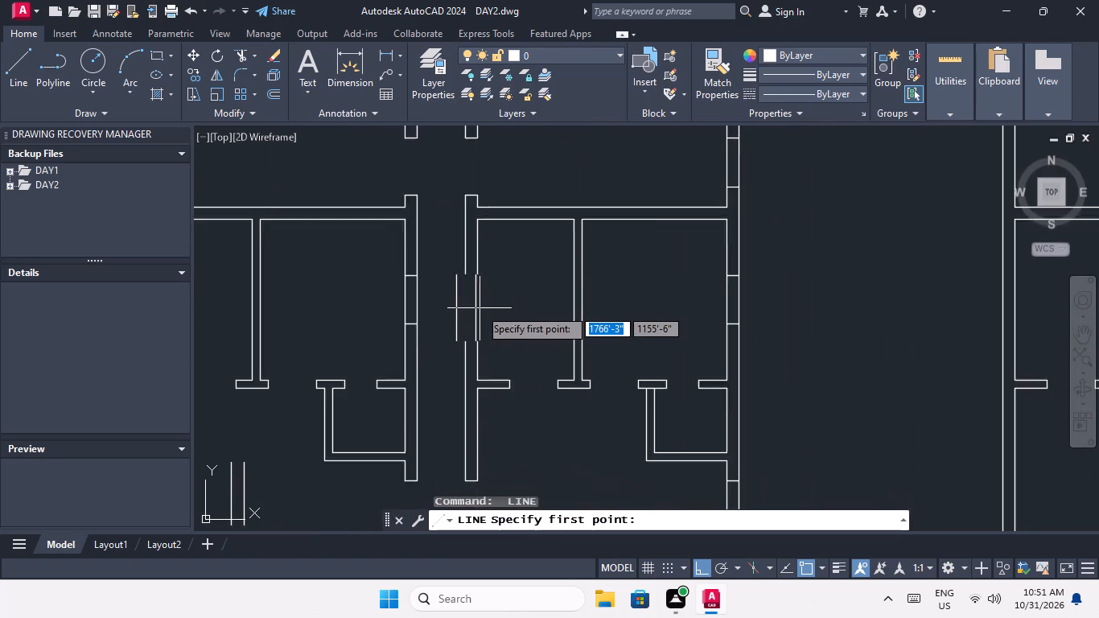
click(478, 295)
scroll(454, 297, up, 3)
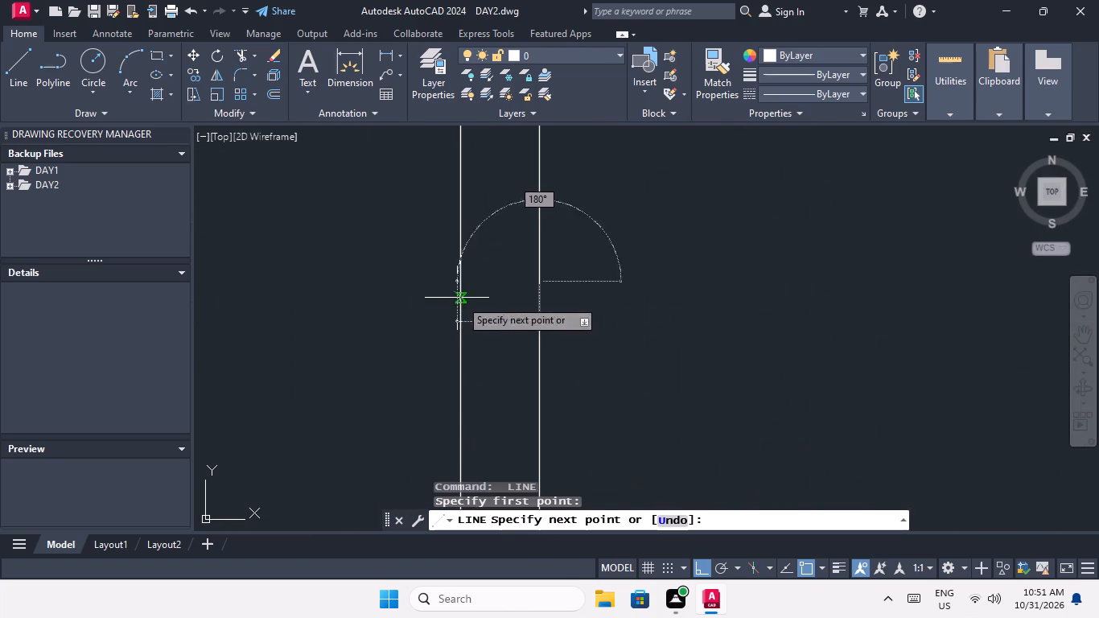
click(462, 282)
key(space)
Draw a line across the bottom-row right unit's corridor wall at the midpoint of its upper room.
scroll(476, 268, down, 4)
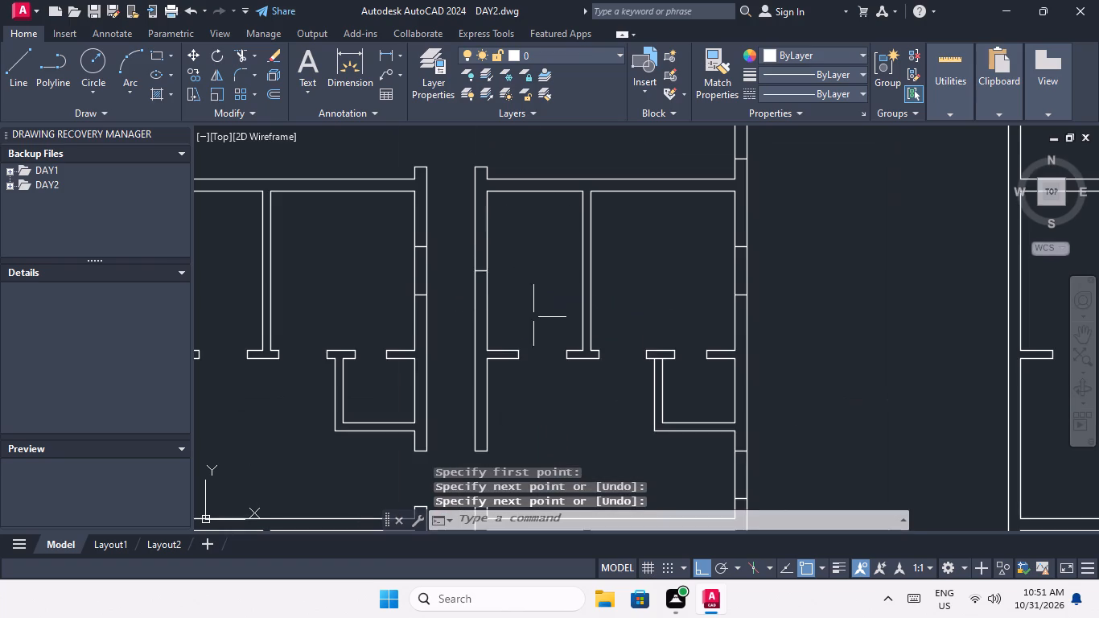
middle_drag(527, 314, 532, 241)
scroll(533, 240, down, 2)
middle_drag(523, 373, 522, 315)
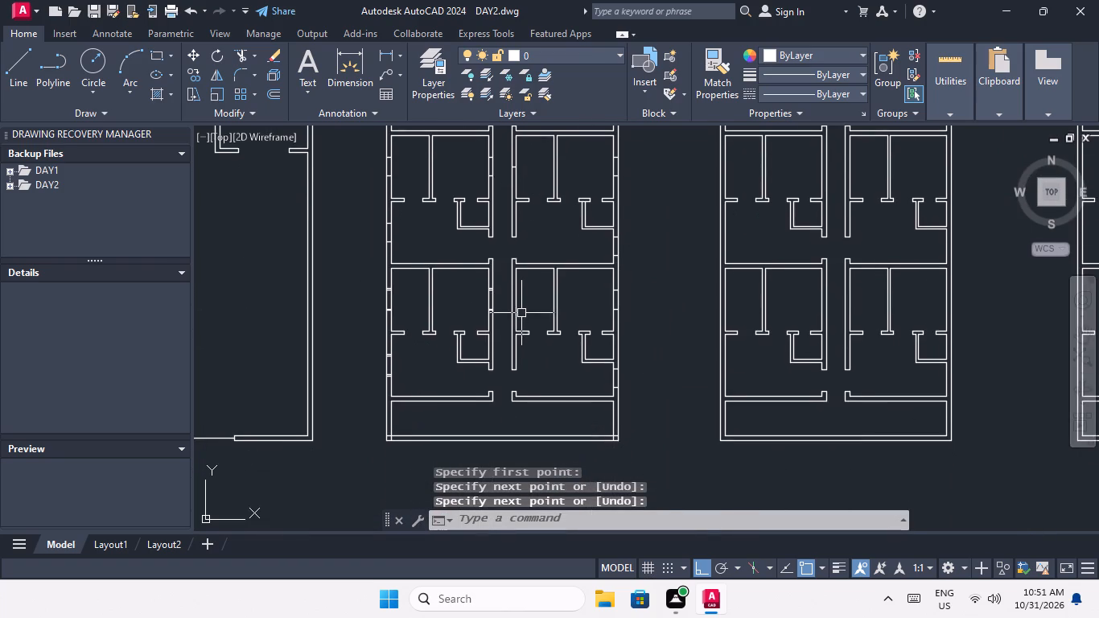
scroll(520, 309, up, 2)
key(space)
scroll(510, 289, up, 1)
click(506, 282)
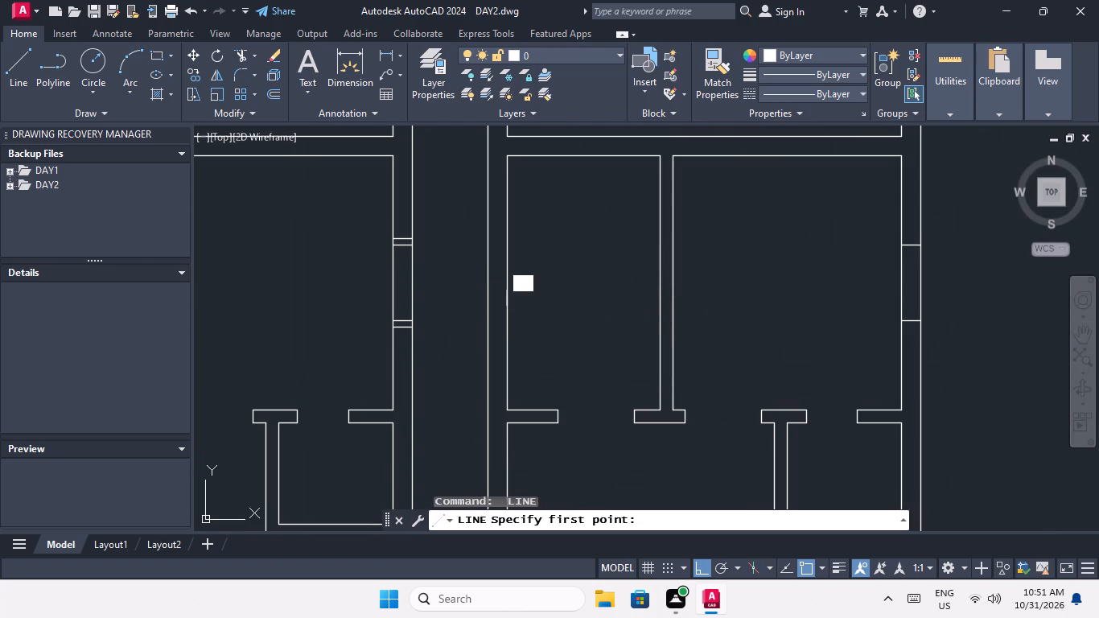
scroll(487, 283, up, 3)
click(492, 282)
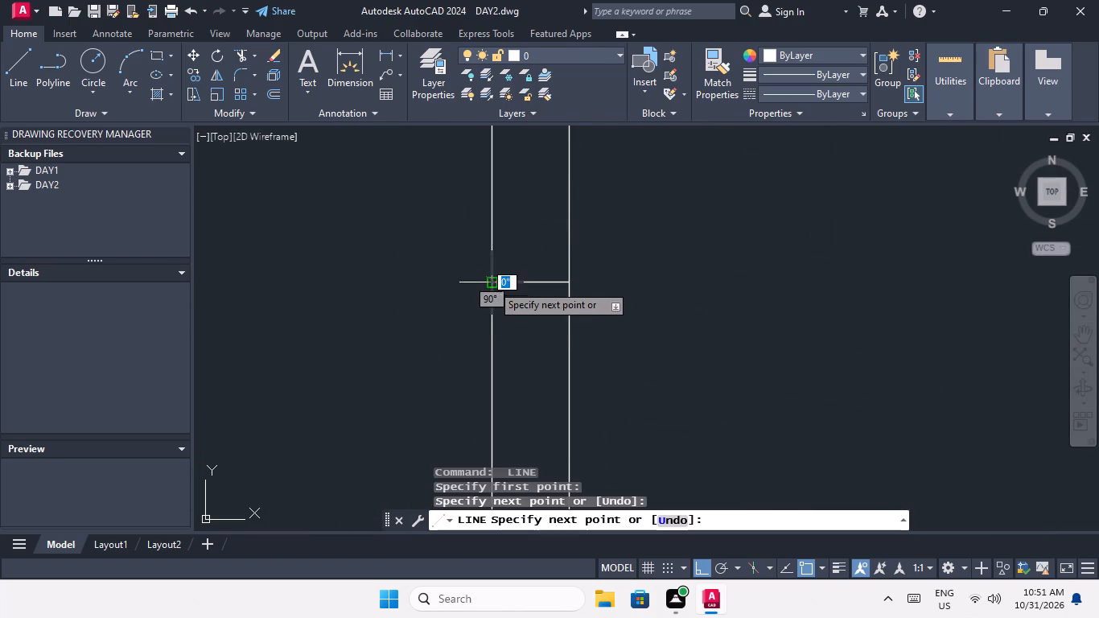
key(Escape)
key(Escape)
Offset the midpoint mark in the bottom-row right unit's corridor wall by 1'6" to both sides.
key(o)
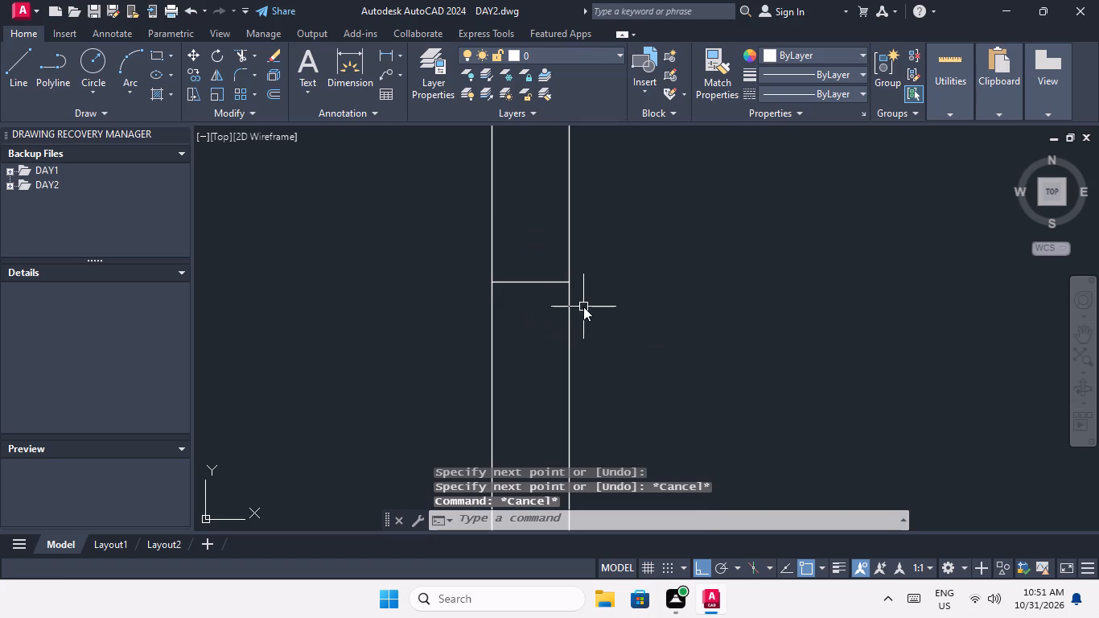
key(Return)
text(1')
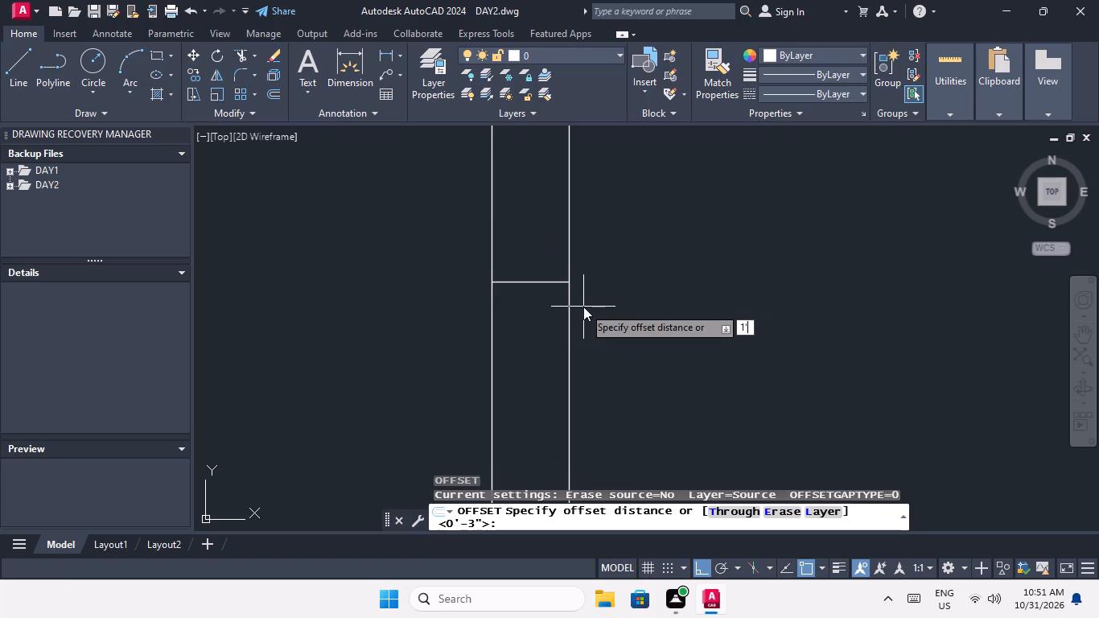
text(6")
key(Return)
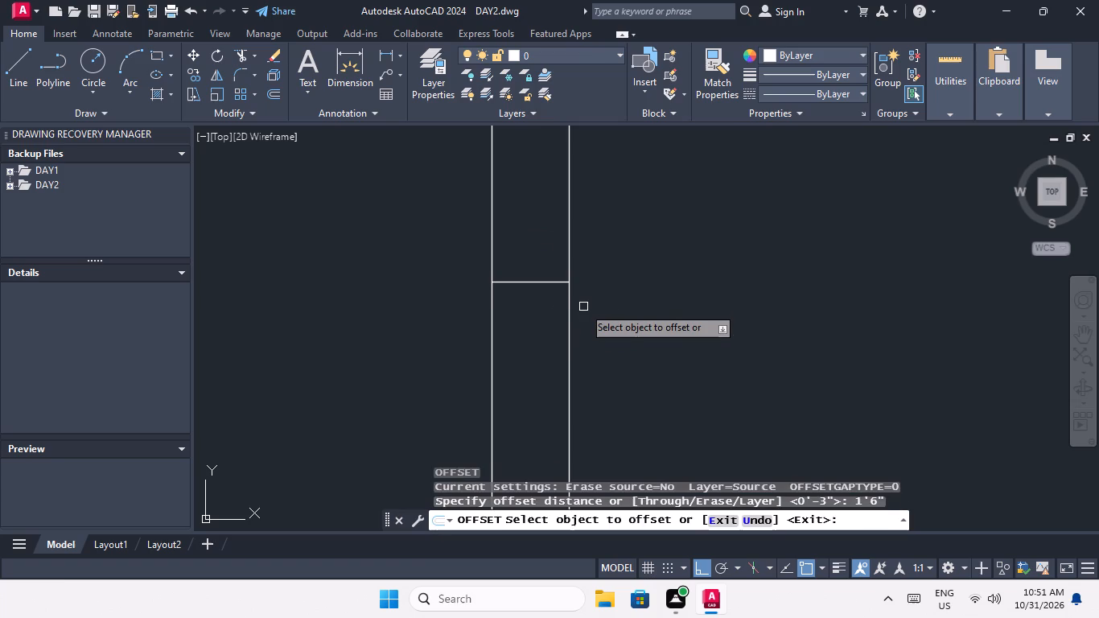
scroll(521, 271, down, 4)
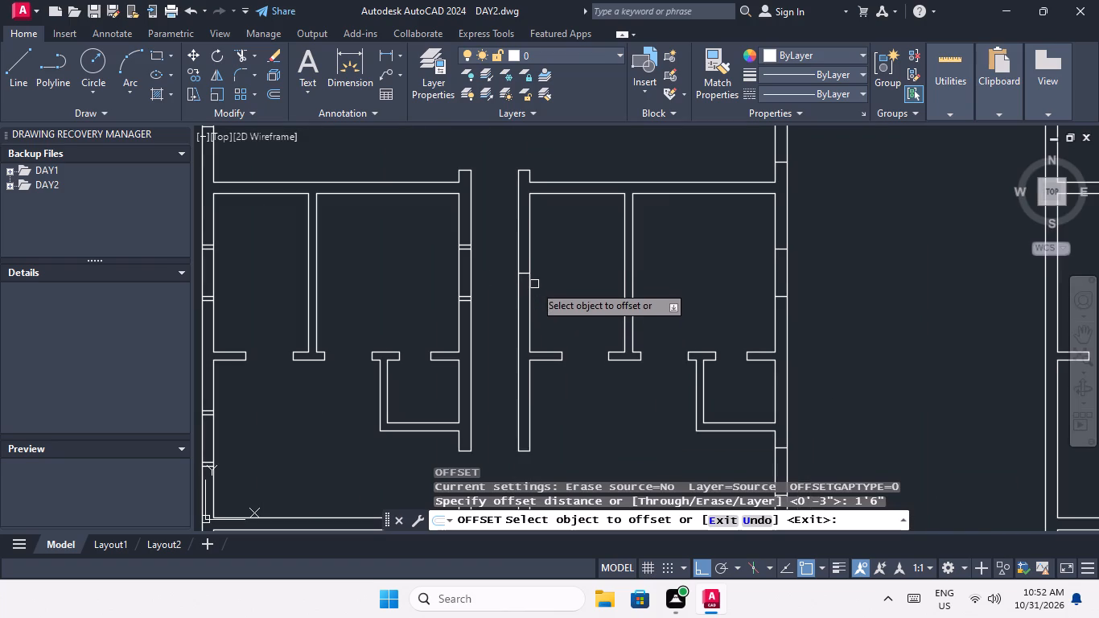
middle_drag(550, 286, 533, 266)
scroll(510, 245, up, 2)
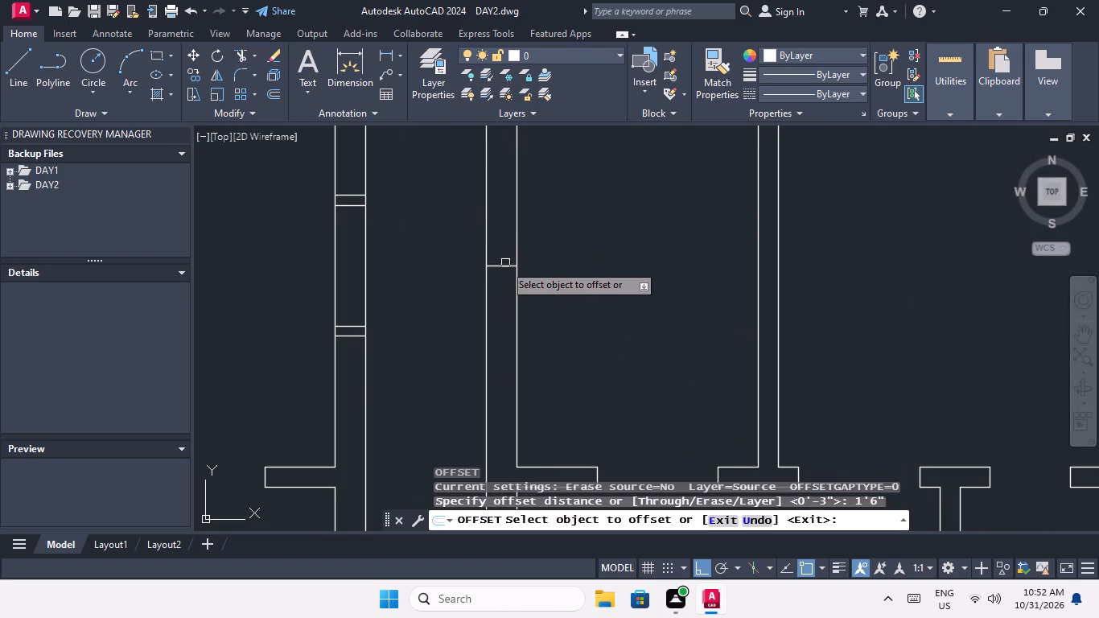
drag(502, 267, 501, 254)
drag(507, 200, 506, 208)
drag(500, 266, 502, 282)
click(511, 332)
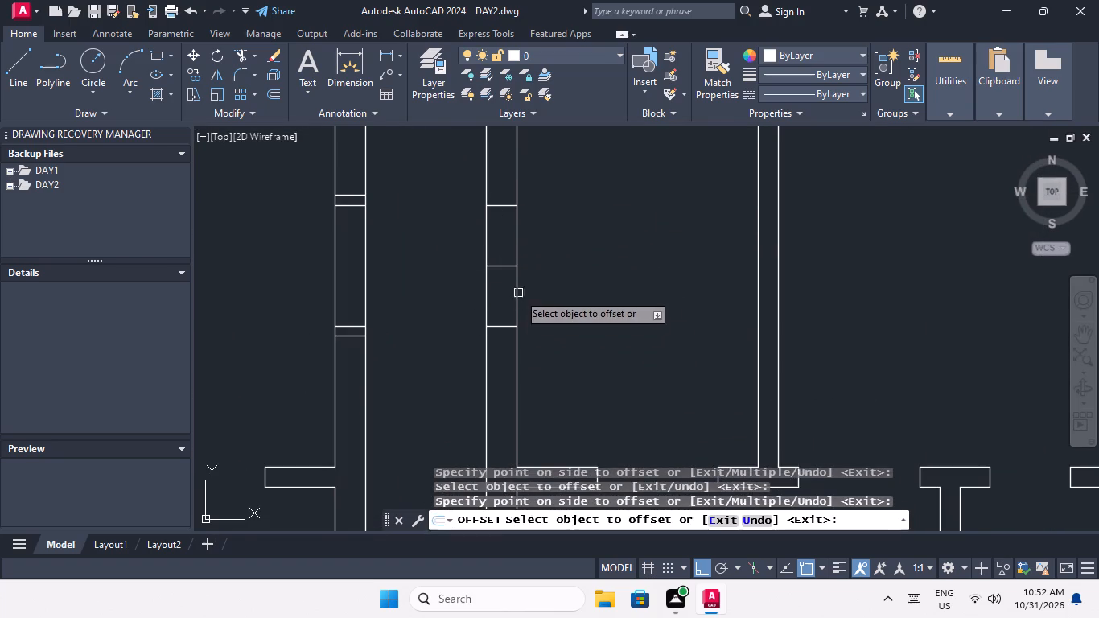
Offset the midpoint mark in the third-row right unit's corridor wall by 1'6" to both sides.
scroll(530, 266, down, 3)
middle_drag(561, 278, 547, 412)
scroll(509, 186, up, 4)
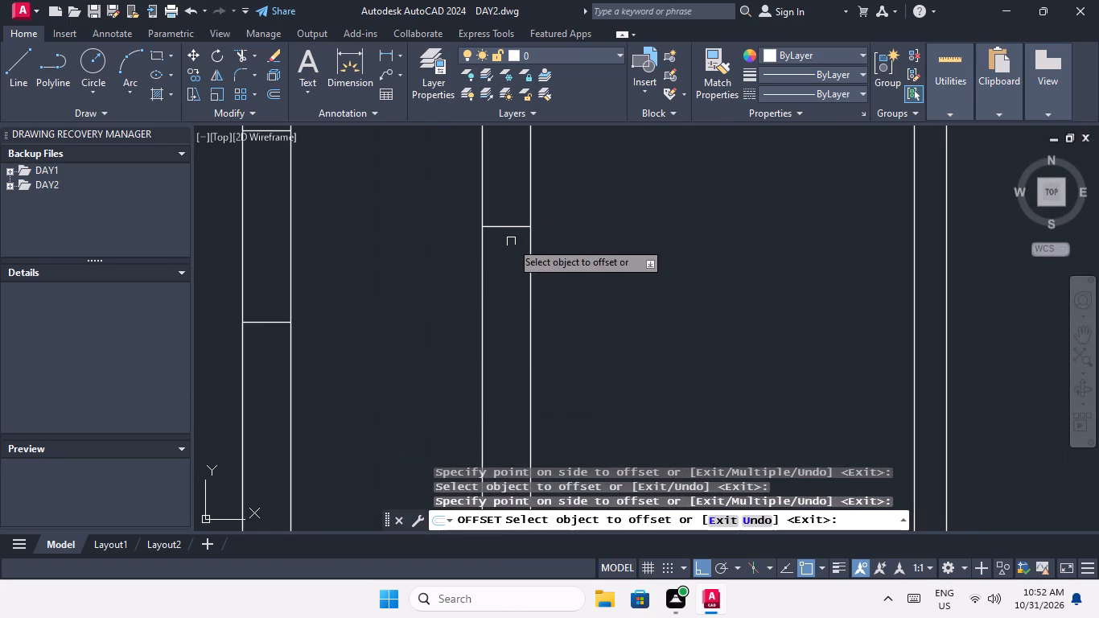
click(509, 228)
click(517, 168)
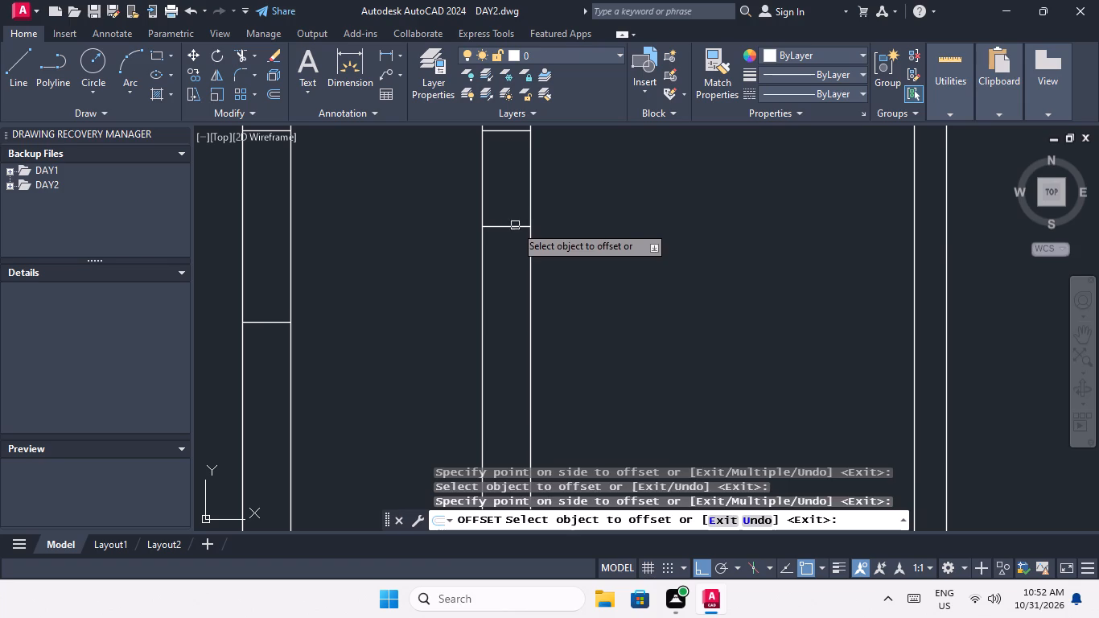
drag(515, 225, 514, 237)
click(507, 291)
Offset the midpoint mark in the top-row right unit's corridor wall by 1'6" to both sides.
scroll(512, 257, down, 4)
middle_drag(558, 244, 557, 350)
scroll(555, 332, down, 1)
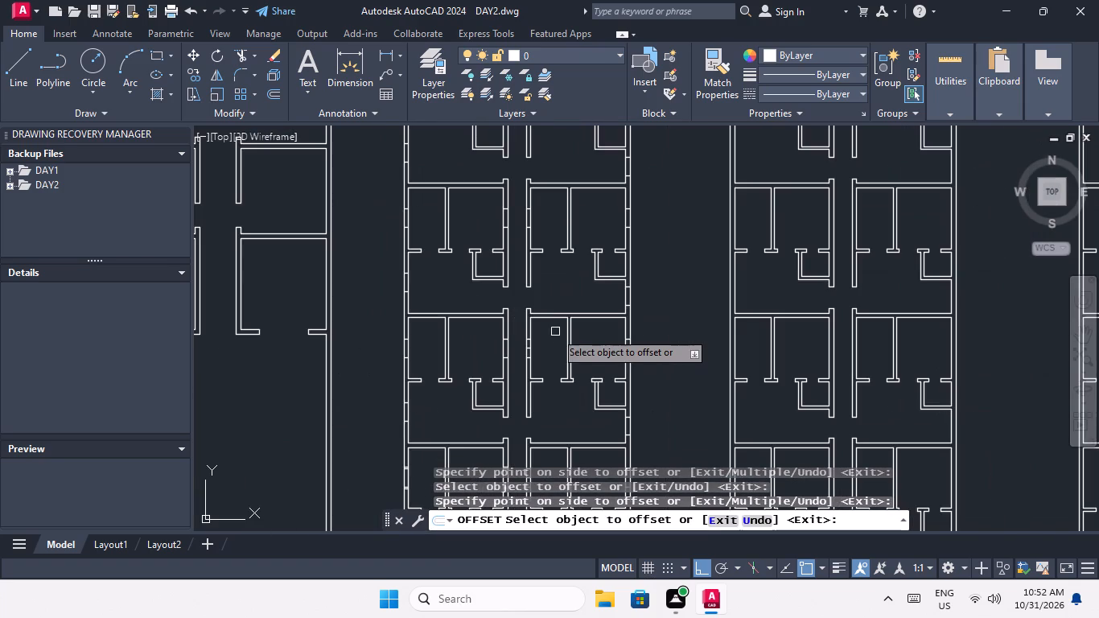
middle_drag(549, 297, 537, 398)
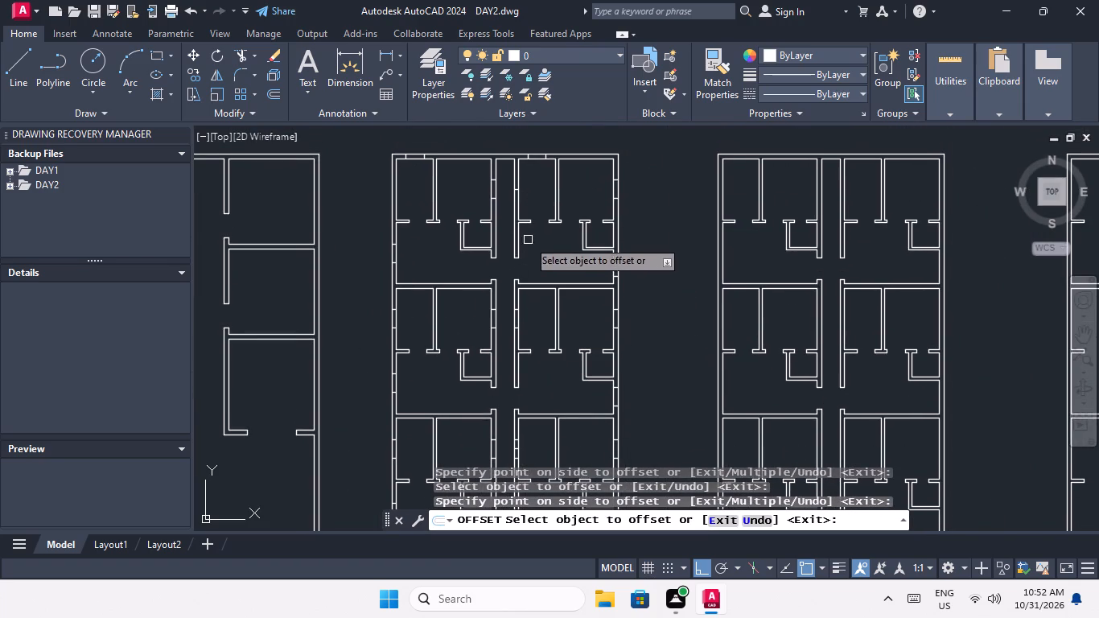
scroll(522, 188, up, 4)
click(477, 194)
click(480, 163)
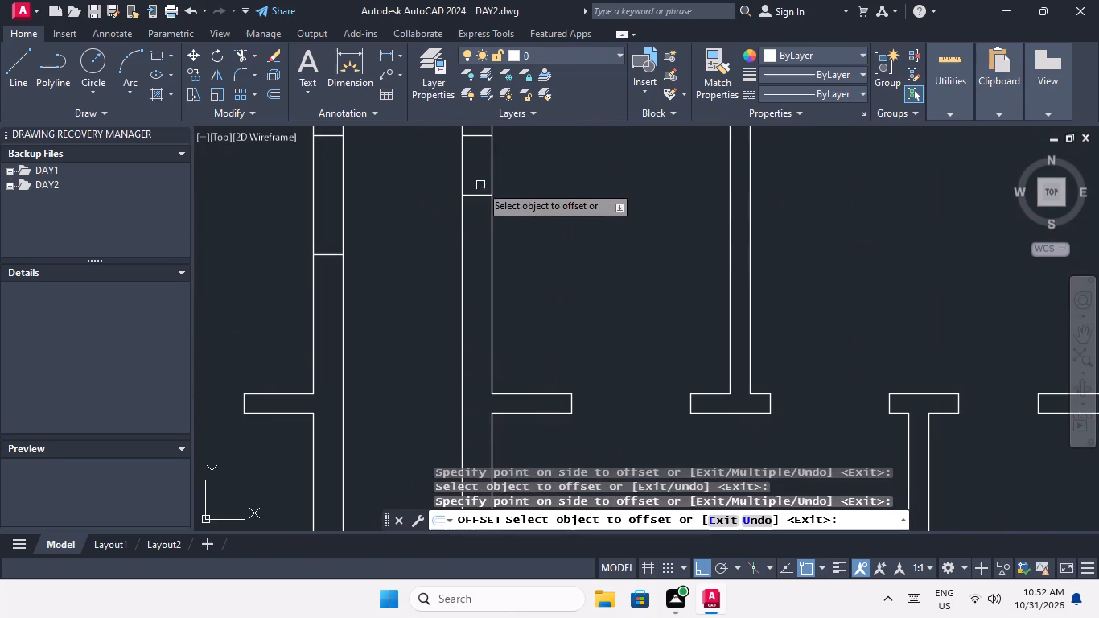
drag(479, 196, 478, 213)
click(476, 238)
key(Escape)
key(Escape)
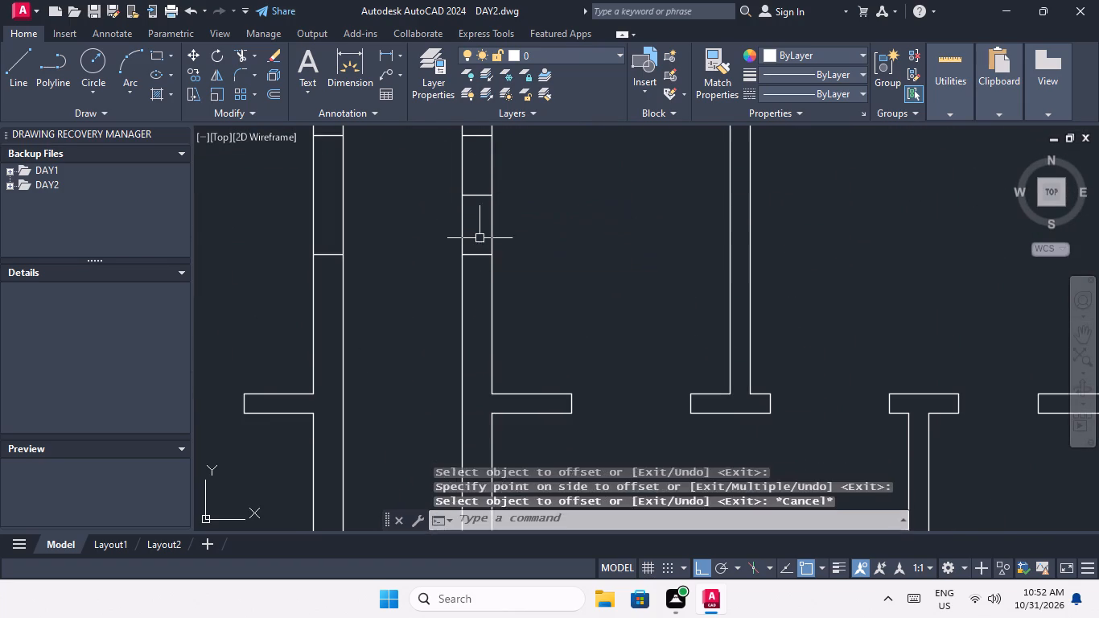
Delete the midpoint marks inside the top-row, third-row and bottom-row window openings of the right units' corridor wall.
scroll(488, 198, up, 3)
click(482, 231)
click(460, 169)
scroll(460, 169, down, 5)
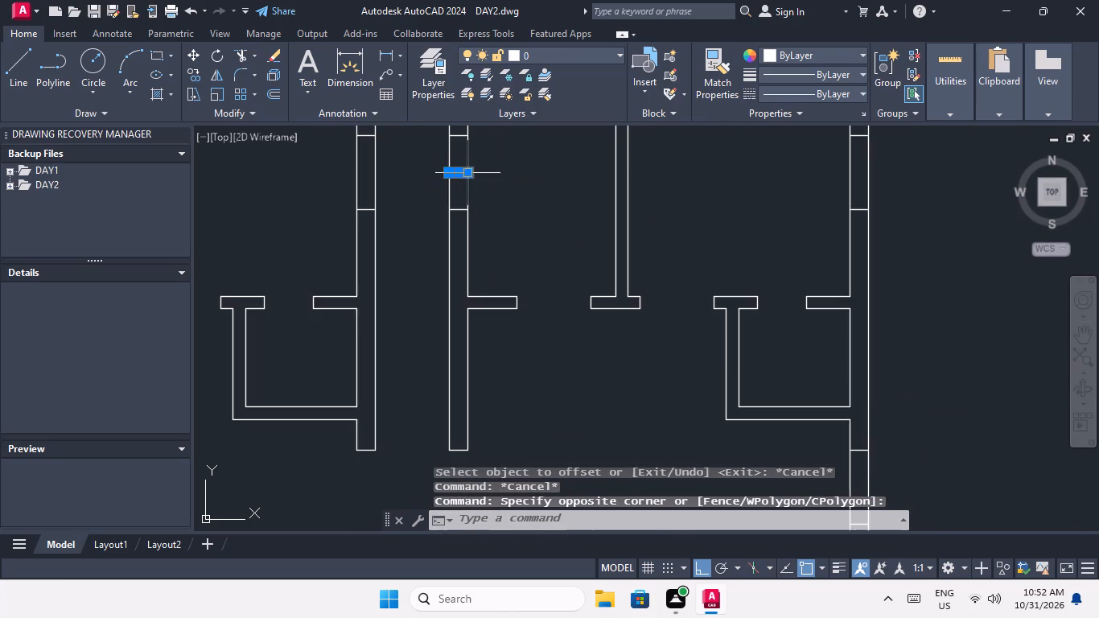
scroll(518, 237, down, 2)
middle_drag(524, 304, 524, 193)
scroll(521, 320, down, 2)
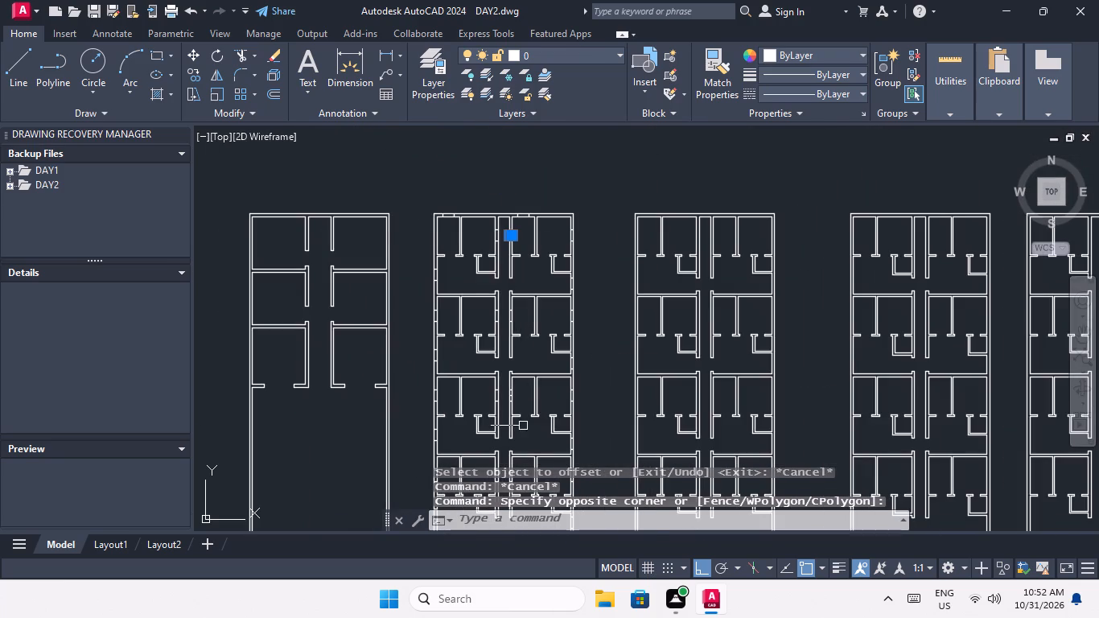
scroll(508, 409, up, 4)
scroll(523, 333, up, 3)
drag(520, 347, 517, 336)
click(512, 289)
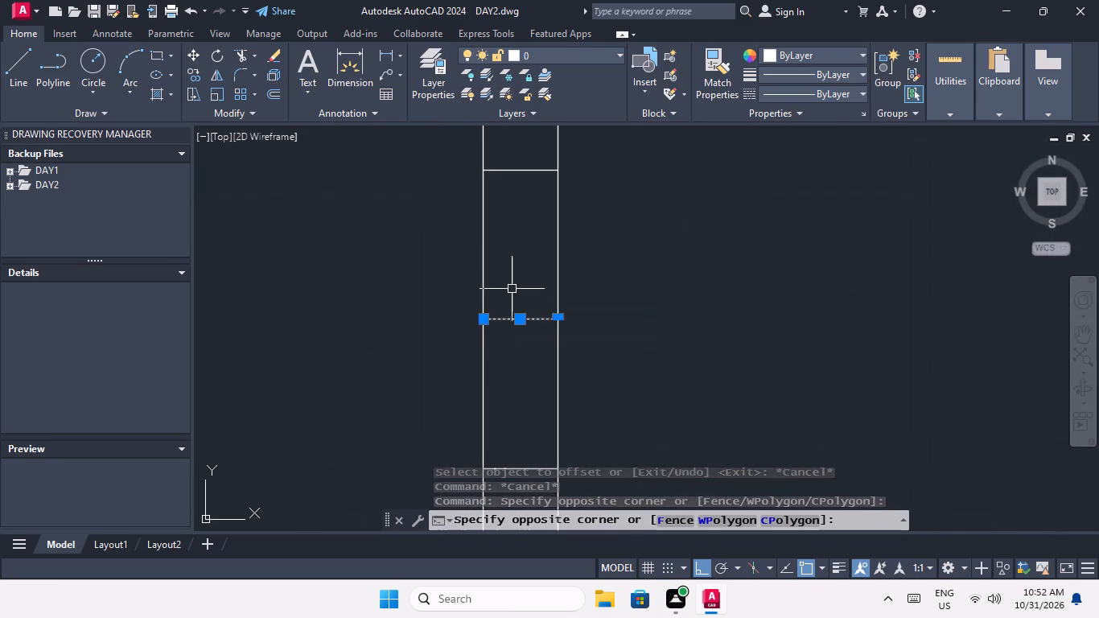
scroll(512, 280, down, 5)
middle_drag(527, 262, 522, 174)
scroll(510, 402, up, 2)
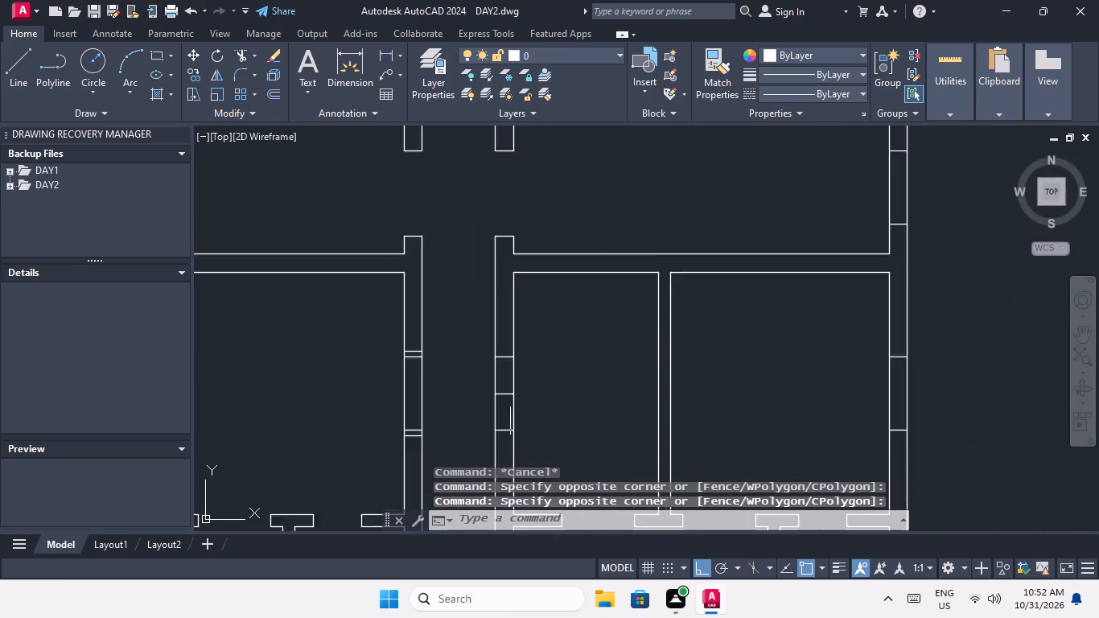
scroll(510, 402, up, 4)
drag(505, 416, 497, 398)
click(488, 340)
scroll(504, 259, down, 4)
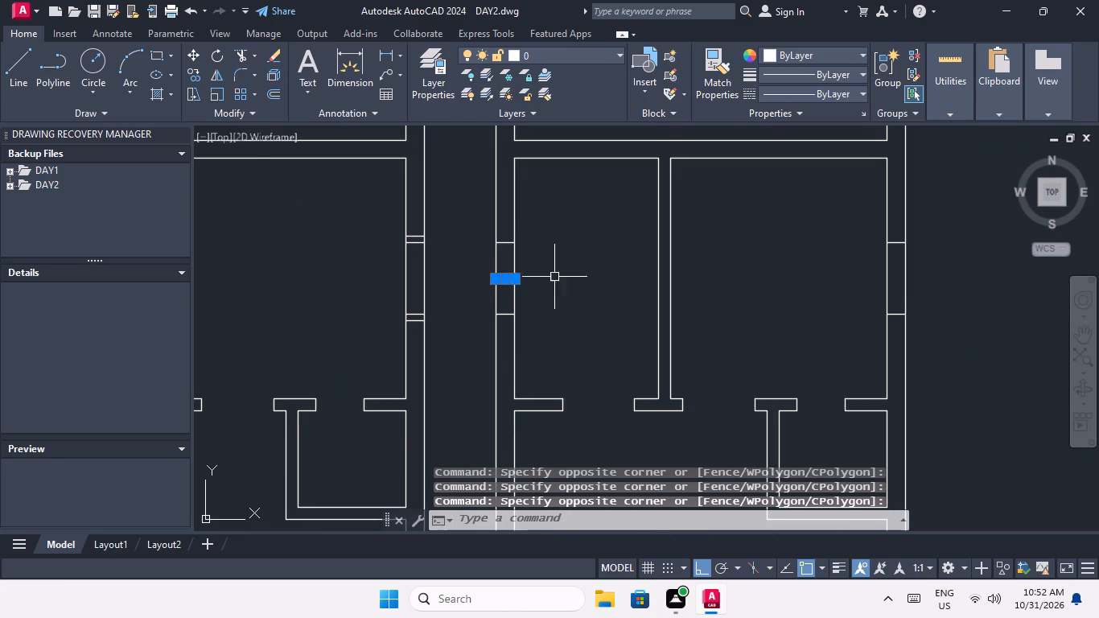
middle_drag(561, 277, 559, 198)
scroll(558, 196, down, 3)
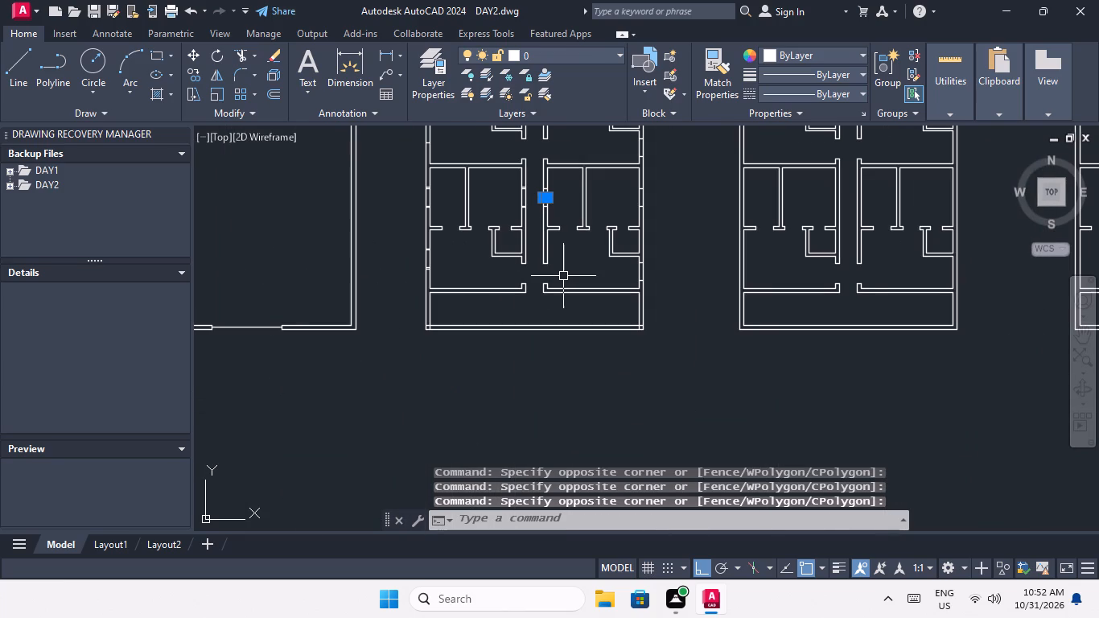
key(Delete)
Offset both edges of the lower-room window in the bottom-row right unit's outer wall outward by 3".
middle_drag(562, 237, 512, 363)
scroll(512, 279, down, 1)
middle_drag(512, 280, 476, 418)
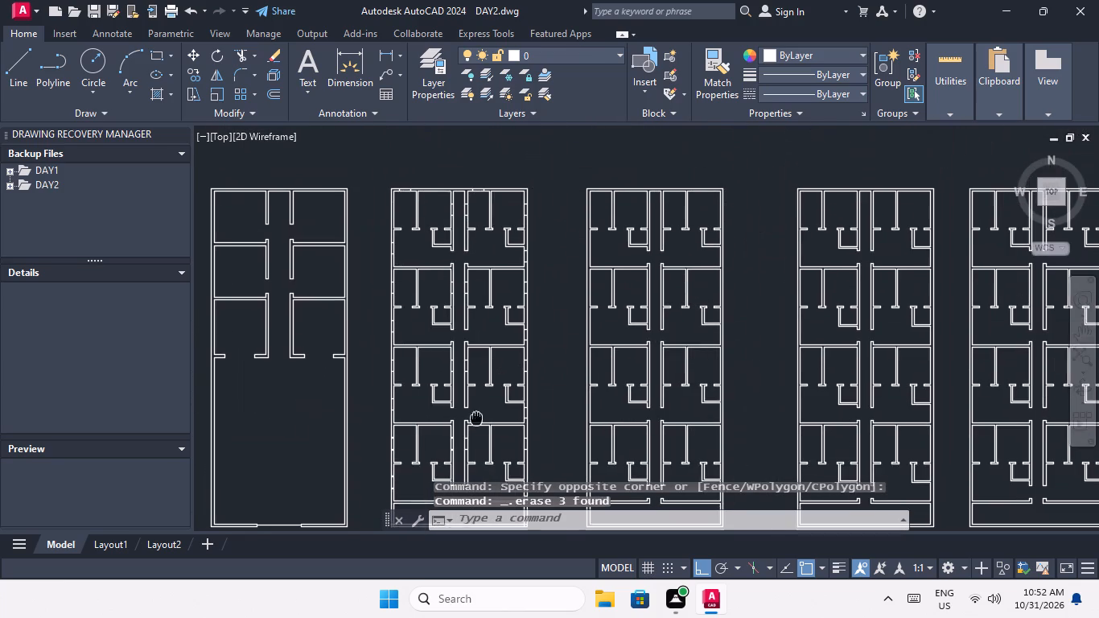
middle_drag(476, 418, 477, 418)
key(Escape)
key(Escape)
key(Escape)
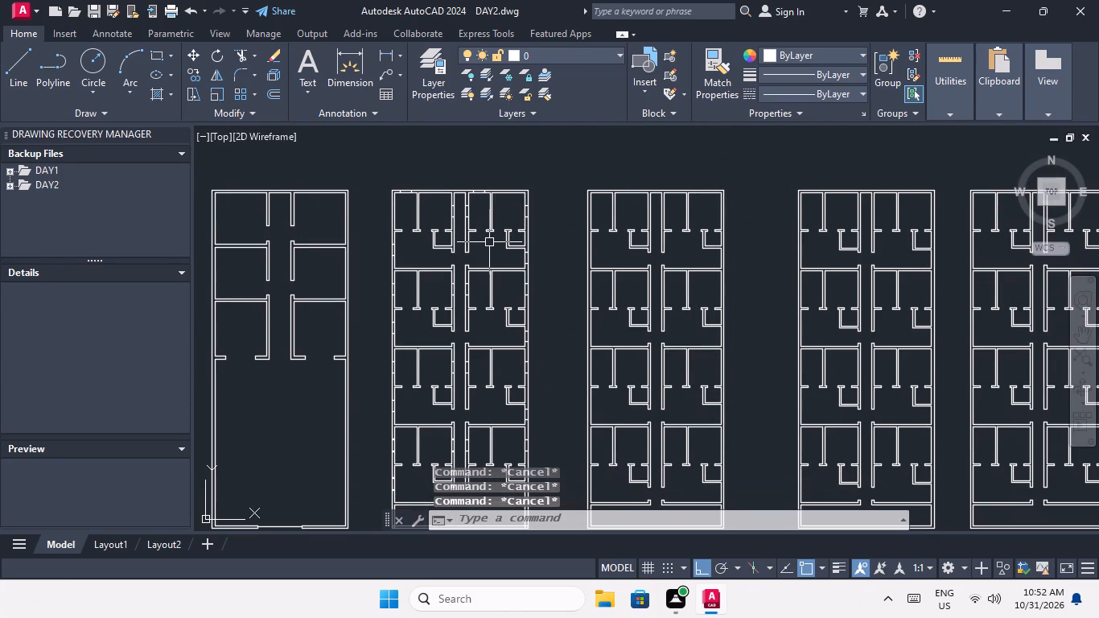
key(o)
key(Return)
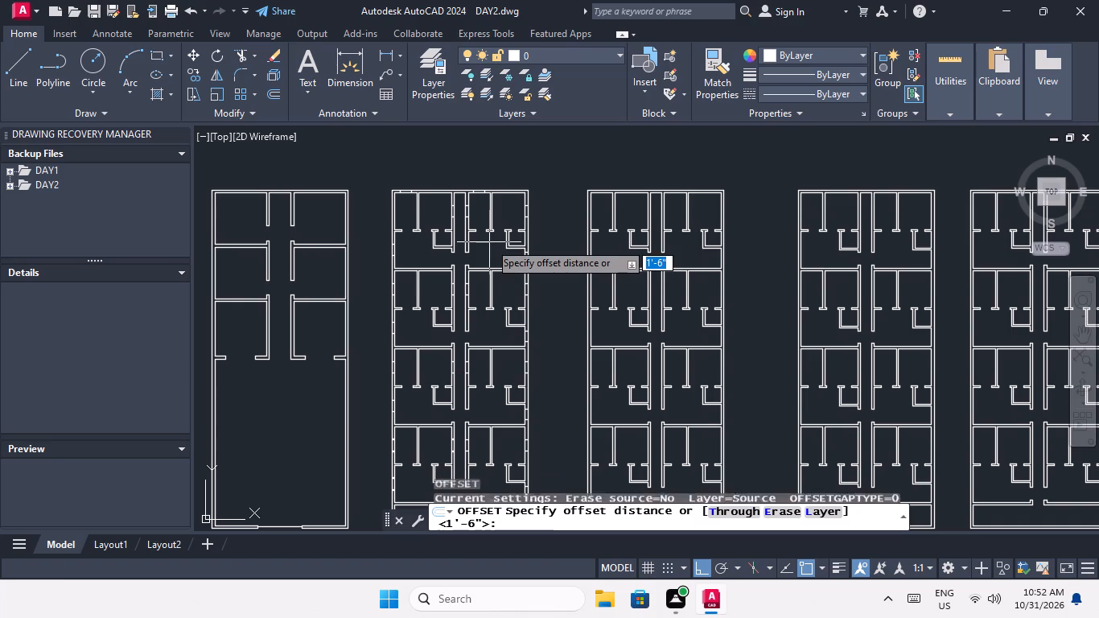
text(3")
key(Return)
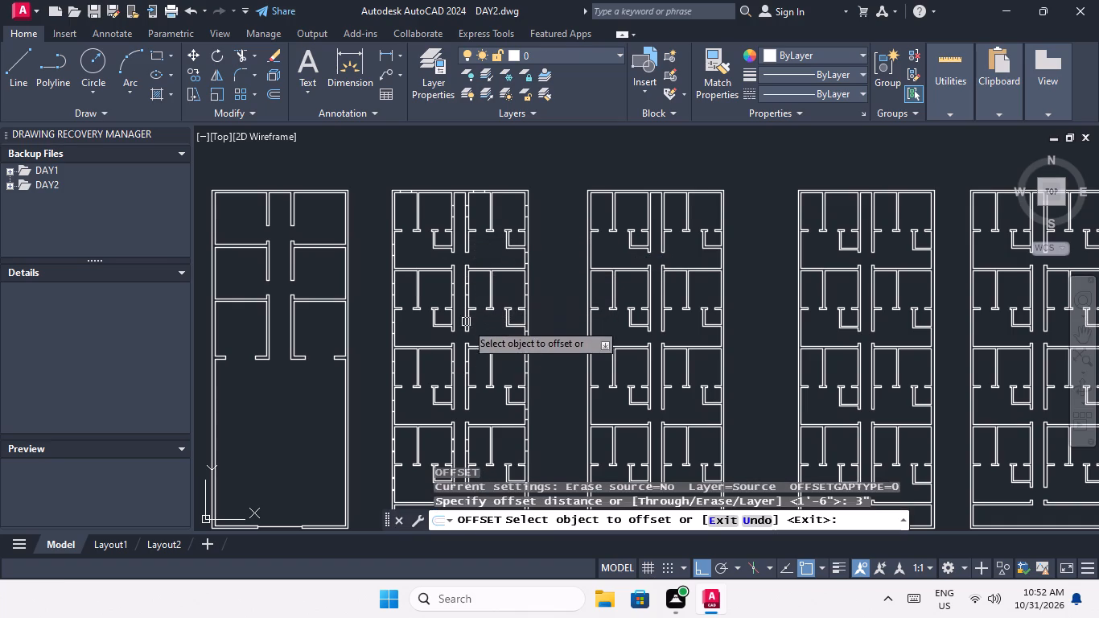
middle_drag(462, 440, 464, 290)
scroll(460, 311, up, 3)
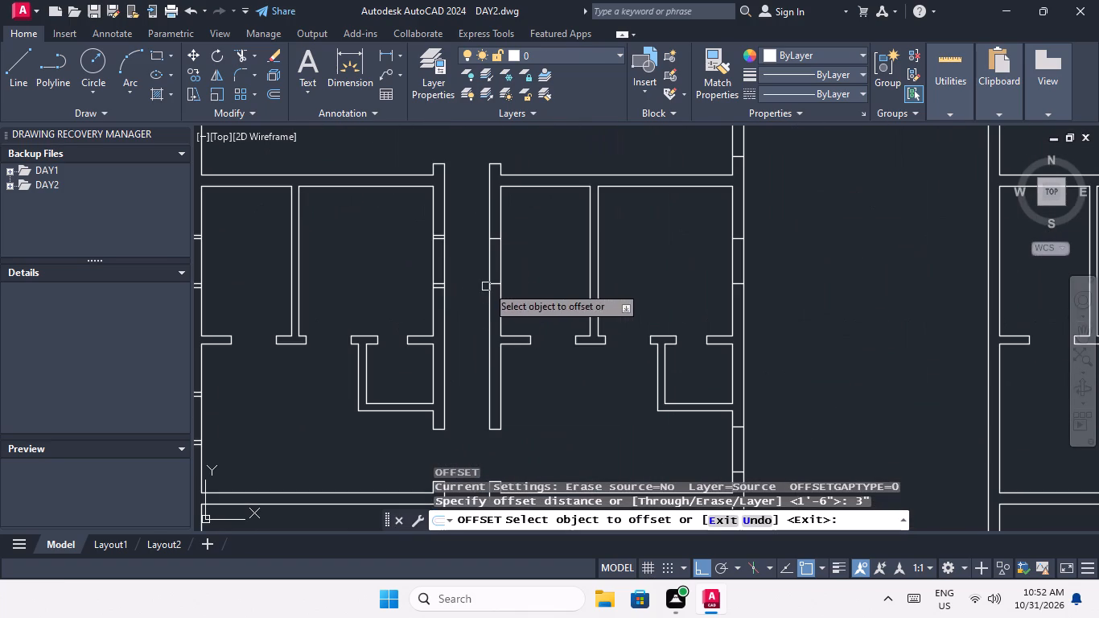
scroll(488, 286, up, 1)
scroll(496, 220, down, 3)
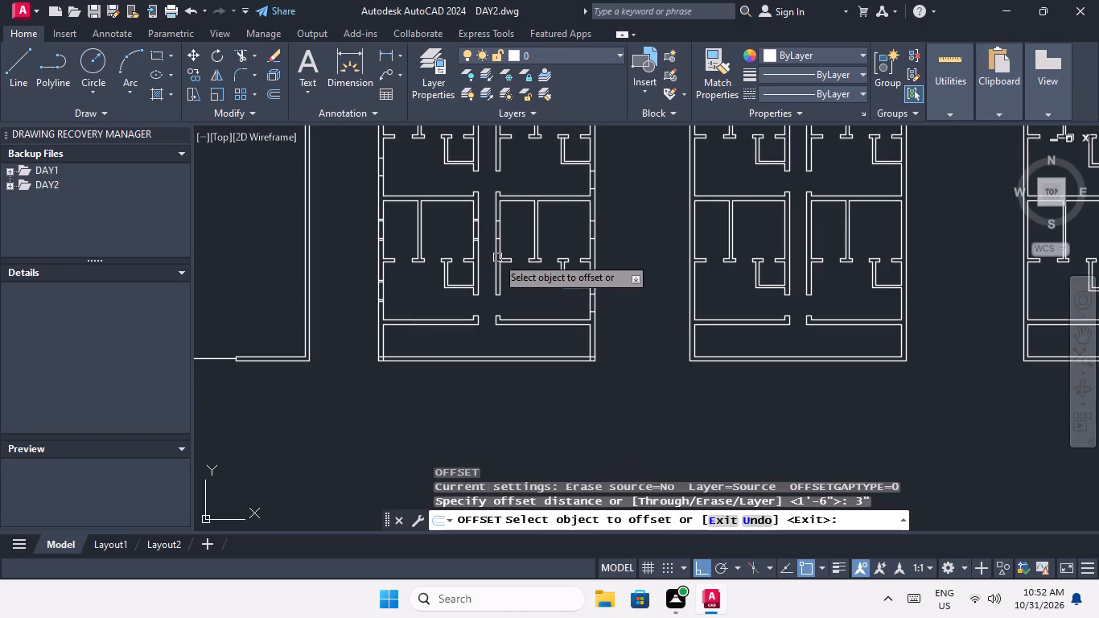
scroll(587, 311, up, 4)
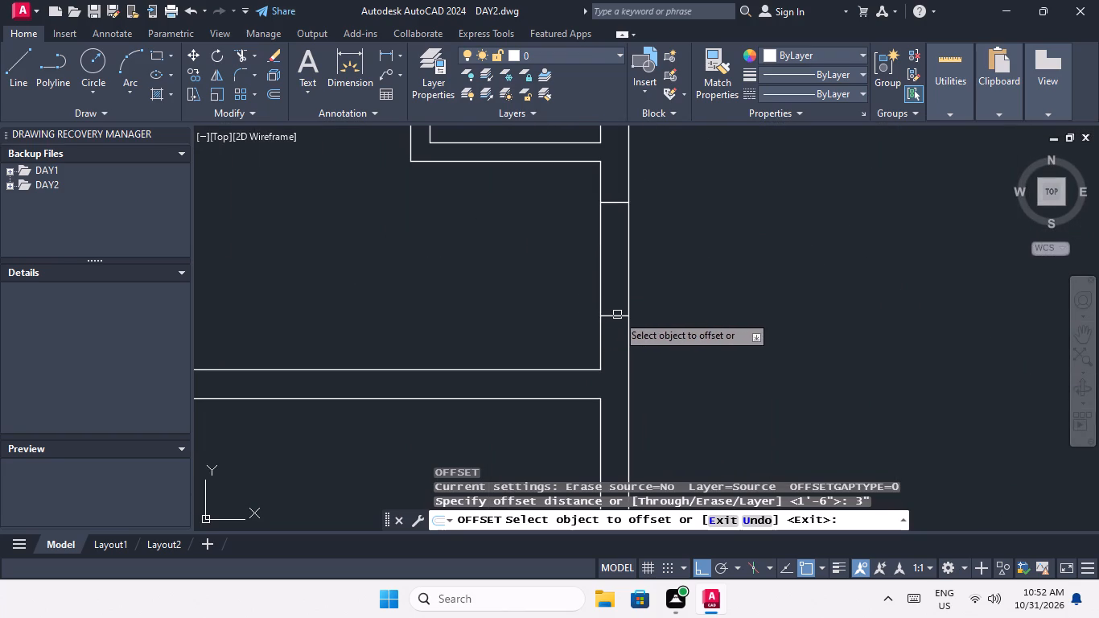
drag(619, 315, 617, 326)
click(614, 355)
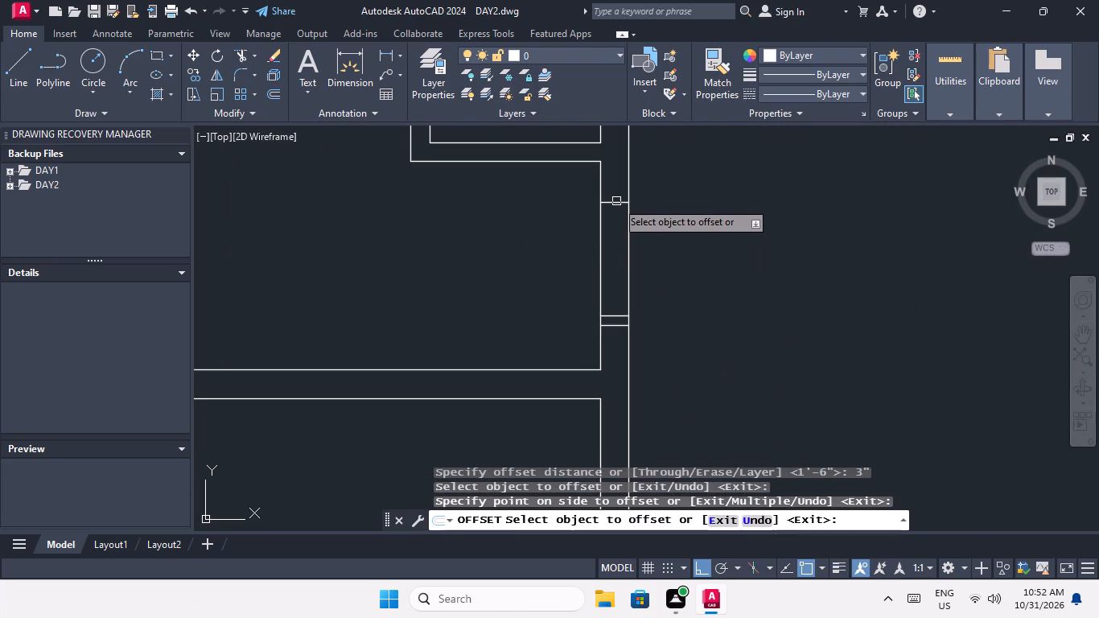
click(616, 201)
click(617, 166)
Offset both edges of the window opening in the bottom-row right unit's corridor wall outward by 3".
scroll(617, 170, down, 3)
middle_drag(573, 211, 578, 330)
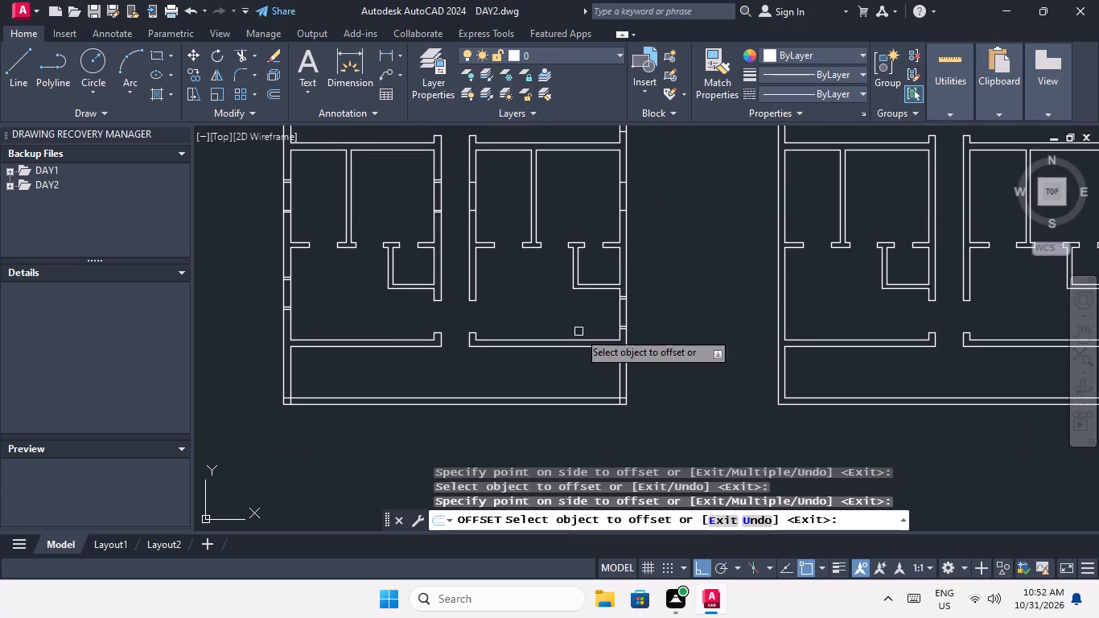
scroll(469, 205, up, 3)
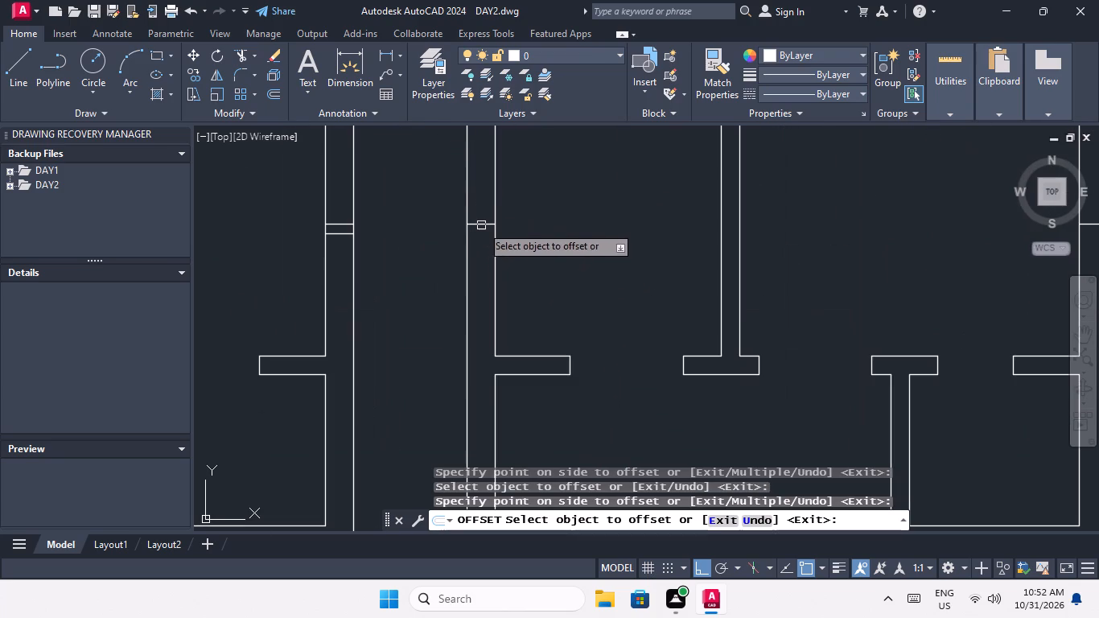
click(481, 225)
click(488, 269)
middle_drag(540, 201, 536, 362)
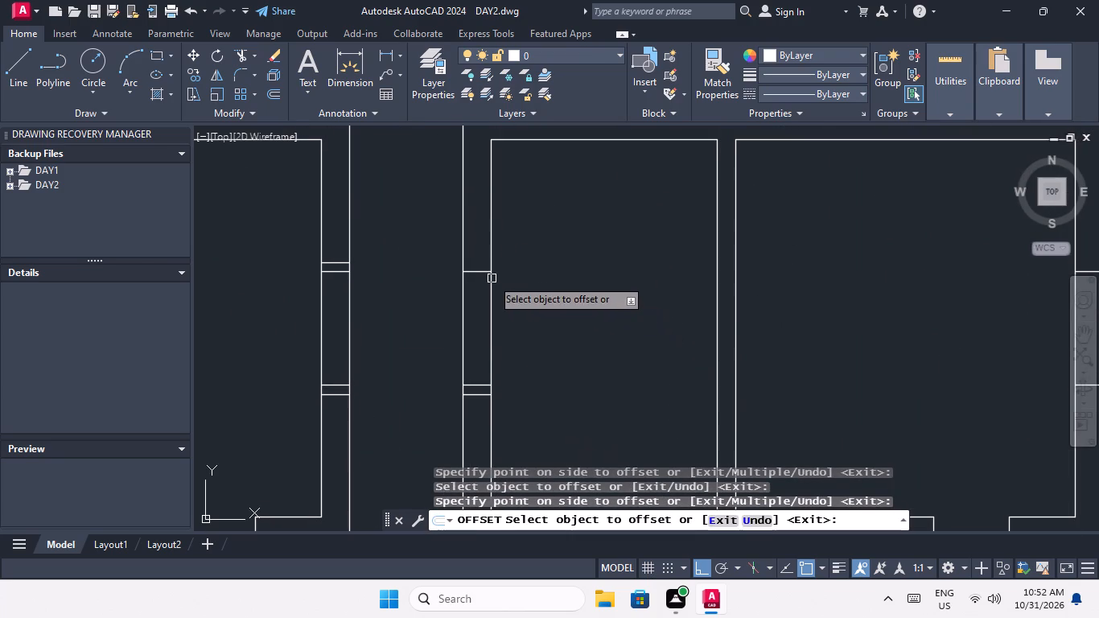
click(477, 272)
click(472, 237)
scroll(472, 237, down, 3)
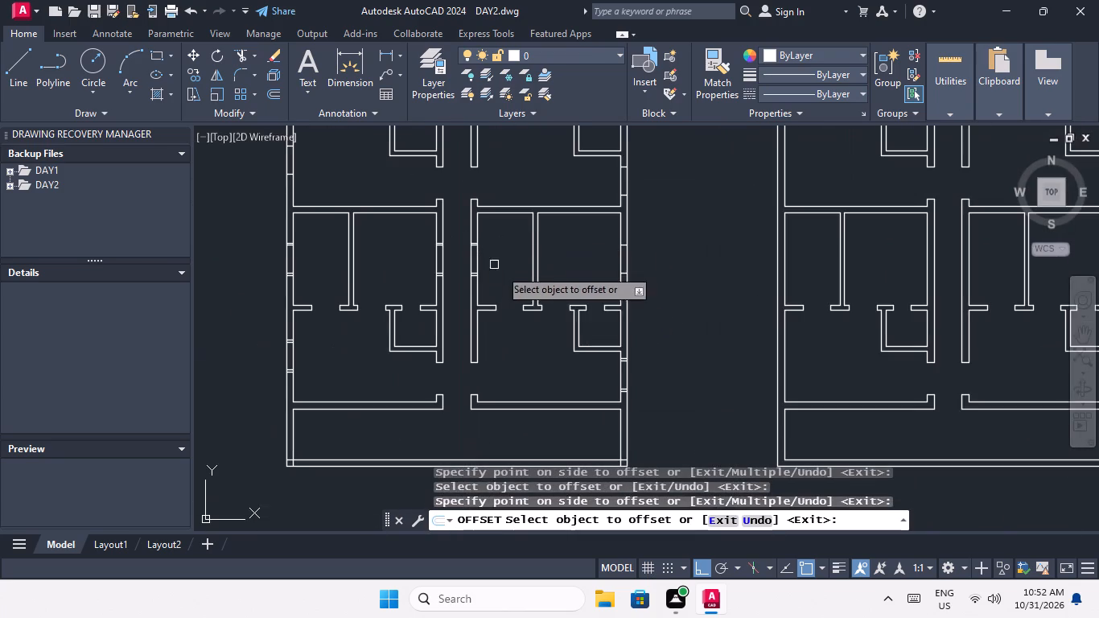
Offset both edges of the upper-room window in the bottom-row right unit's outer wall outward by 3".
middle_drag(540, 278, 478, 282)
scroll(570, 281, up, 3)
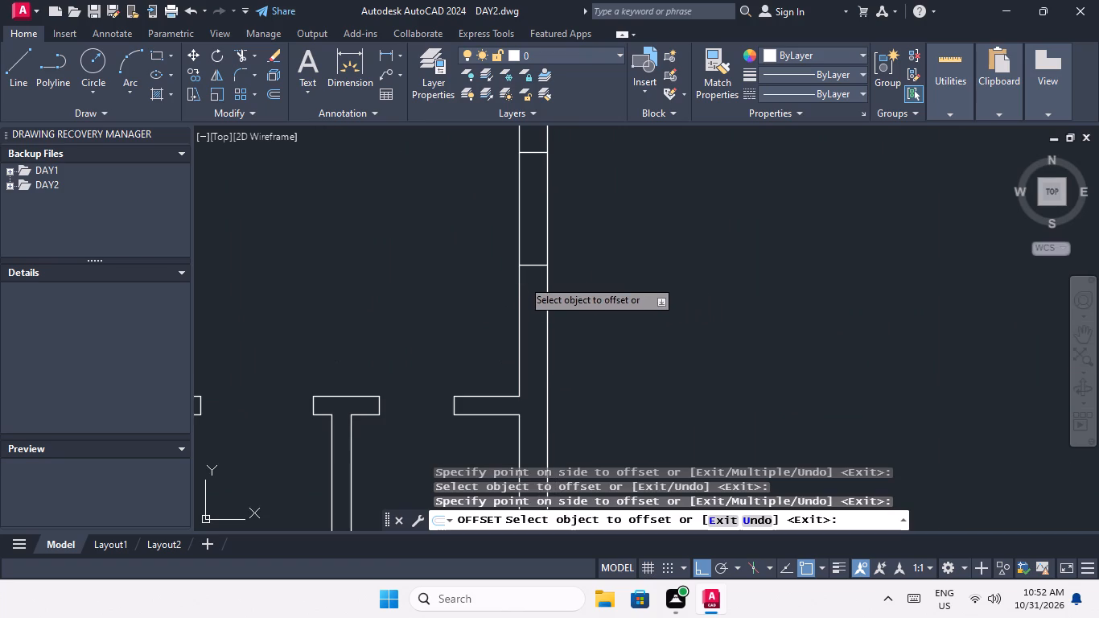
drag(532, 266, 533, 281)
click(540, 327)
middle_drag(606, 262, 592, 382)
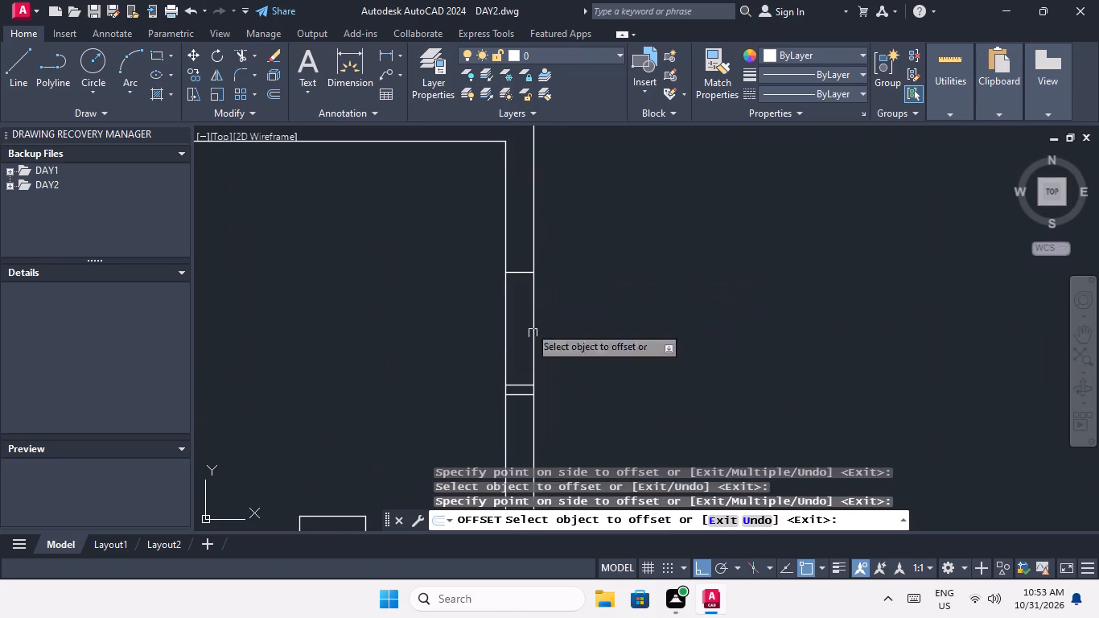
click(518, 274)
click(525, 228)
Offset both edges of the lower-room window in the third-row right unit's outer wall outward by 3".
scroll(525, 227, down, 3)
middle_drag(577, 249, 577, 250)
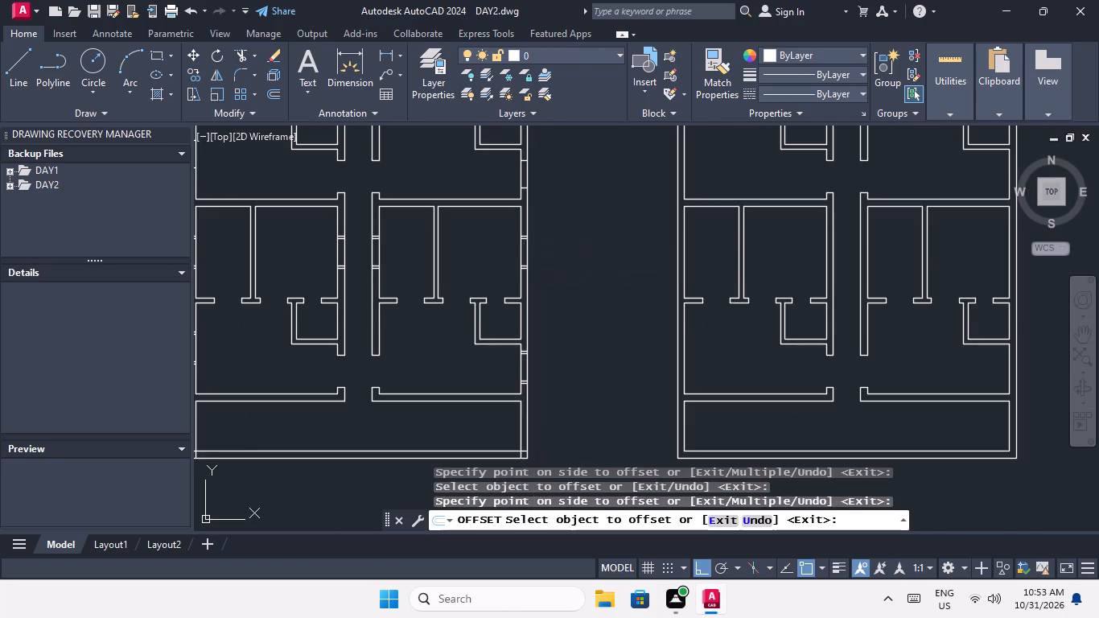
middle_drag(577, 250, 592, 360)
scroll(540, 279, up, 4)
drag(532, 404, 532, 418)
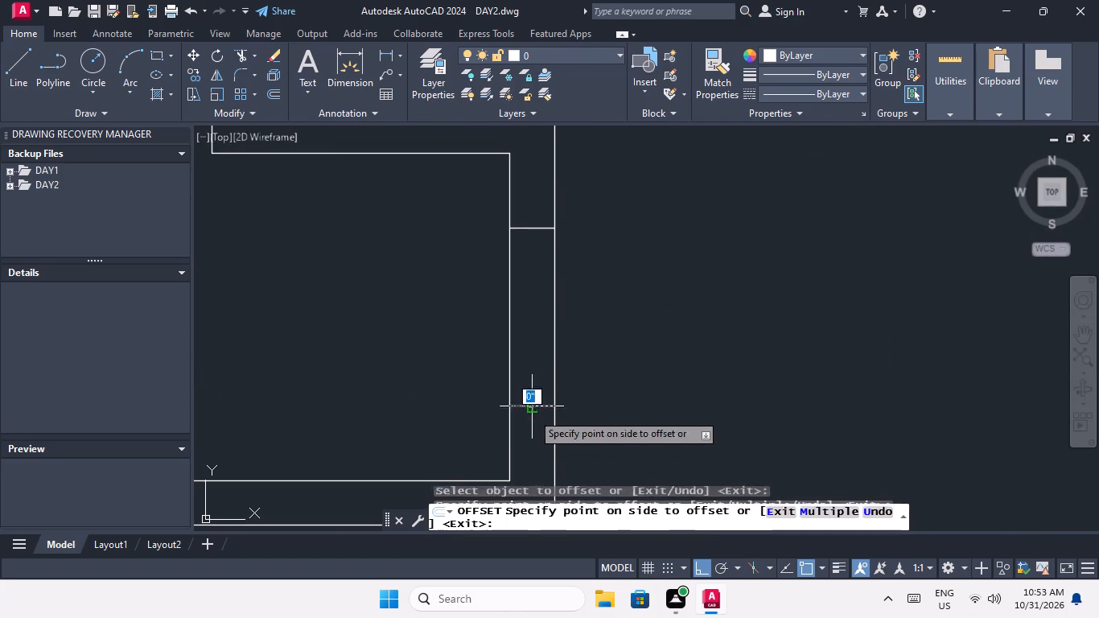
drag(532, 418, 533, 427)
drag(536, 435, 535, 424)
click(539, 229)
click(533, 189)
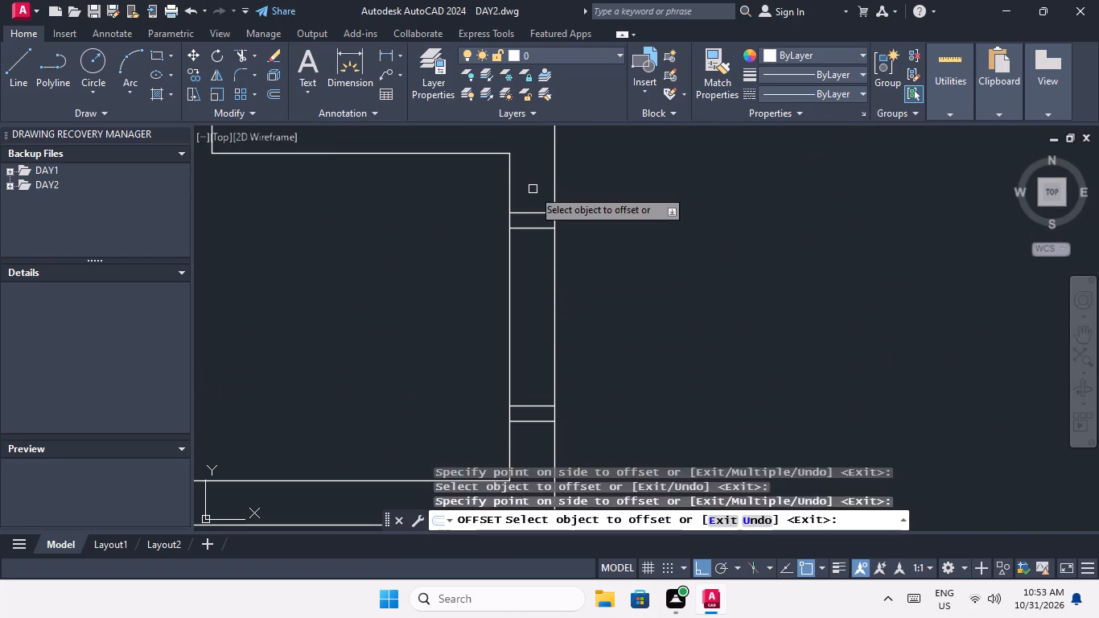
Offset both edges of the lower-room window in the third-row left unit's outer wall outward by 3".
scroll(533, 189, down, 4)
middle_drag(585, 241, 600, 370)
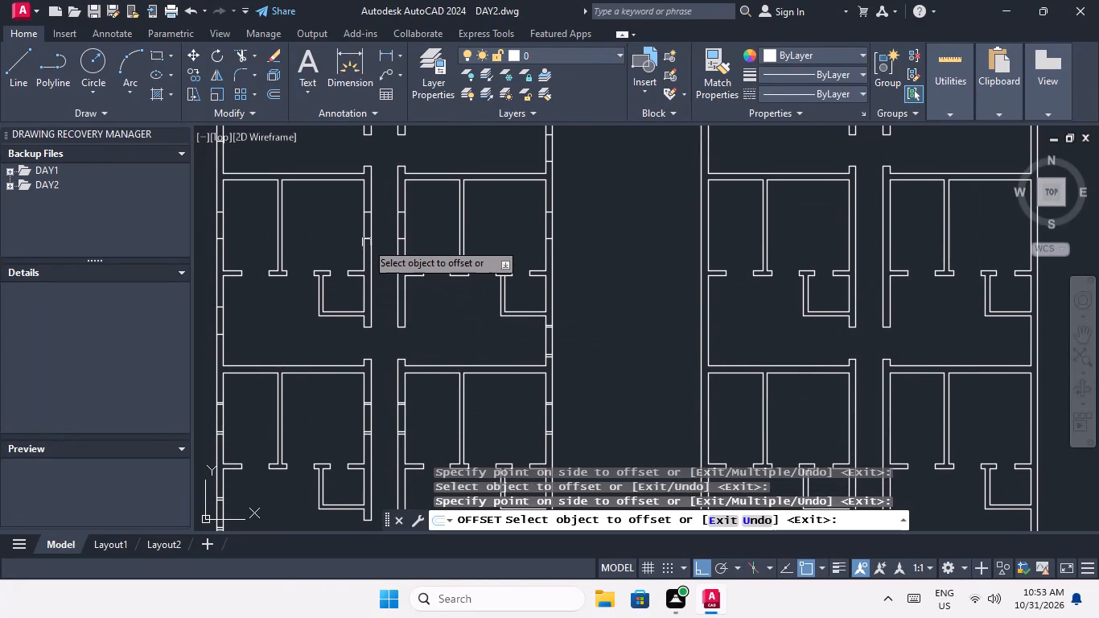
middle_drag(356, 289, 420, 240)
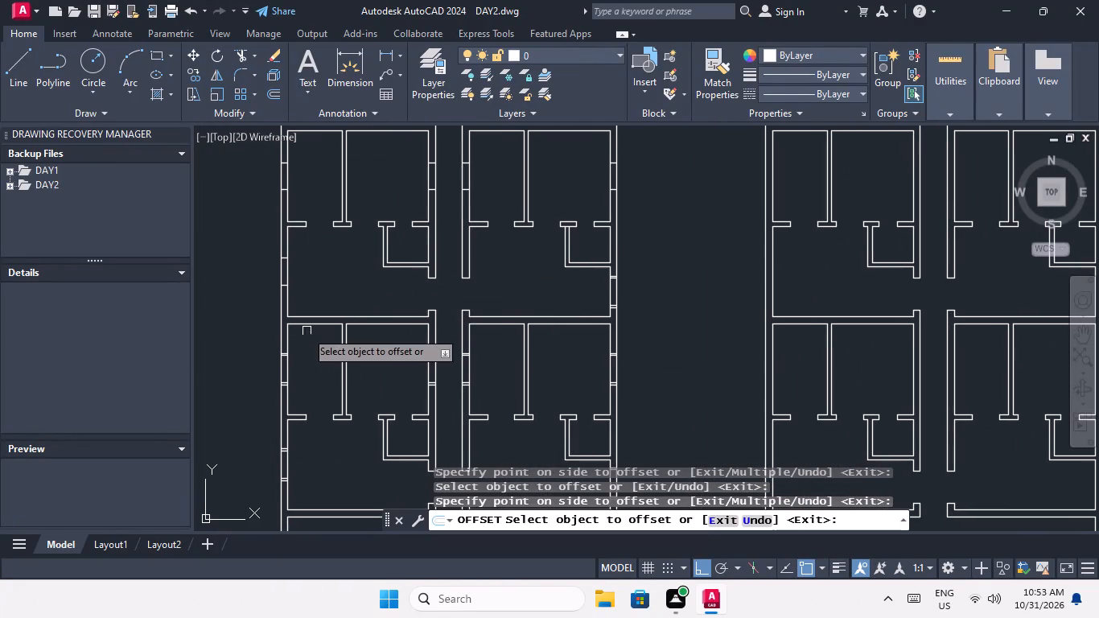
scroll(287, 288, up, 3)
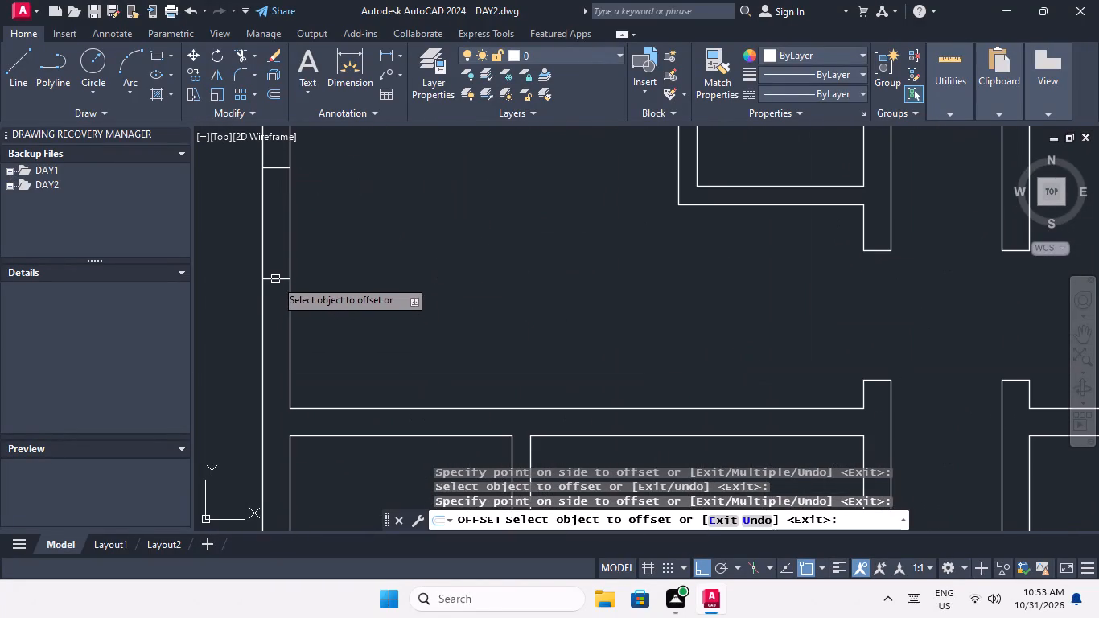
drag(276, 278, 276, 298)
click(282, 328)
middle_drag(327, 244, 348, 352)
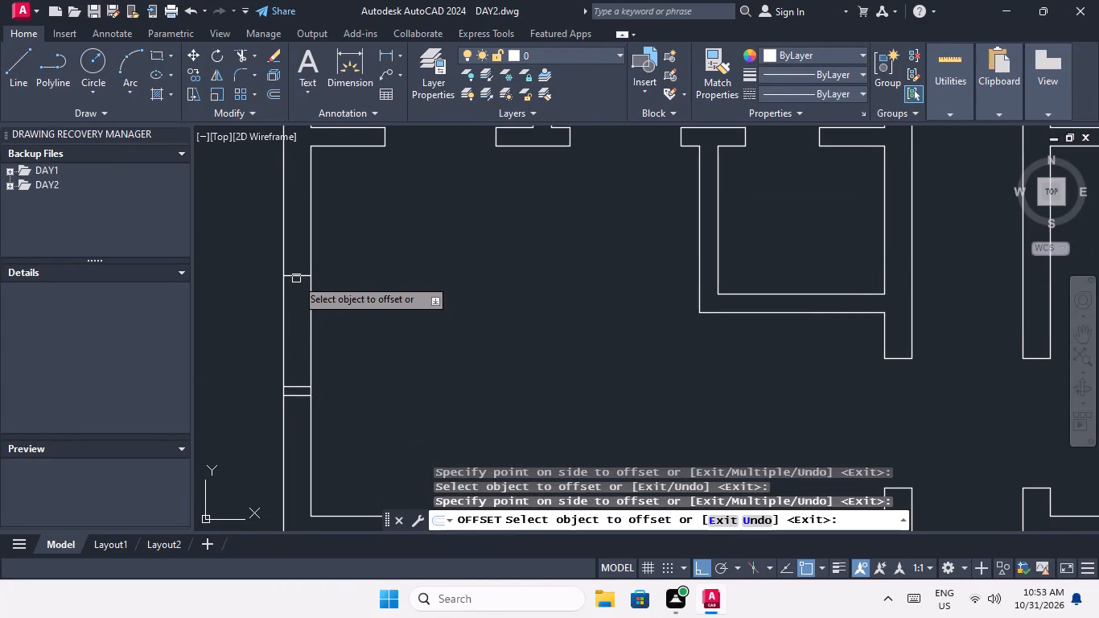
click(297, 277)
click(309, 237)
Offset both edges of the upper-room window in the third-row right unit's outer wall outward by 3".
scroll(309, 237, down, 3)
middle_drag(428, 251, 428, 255)
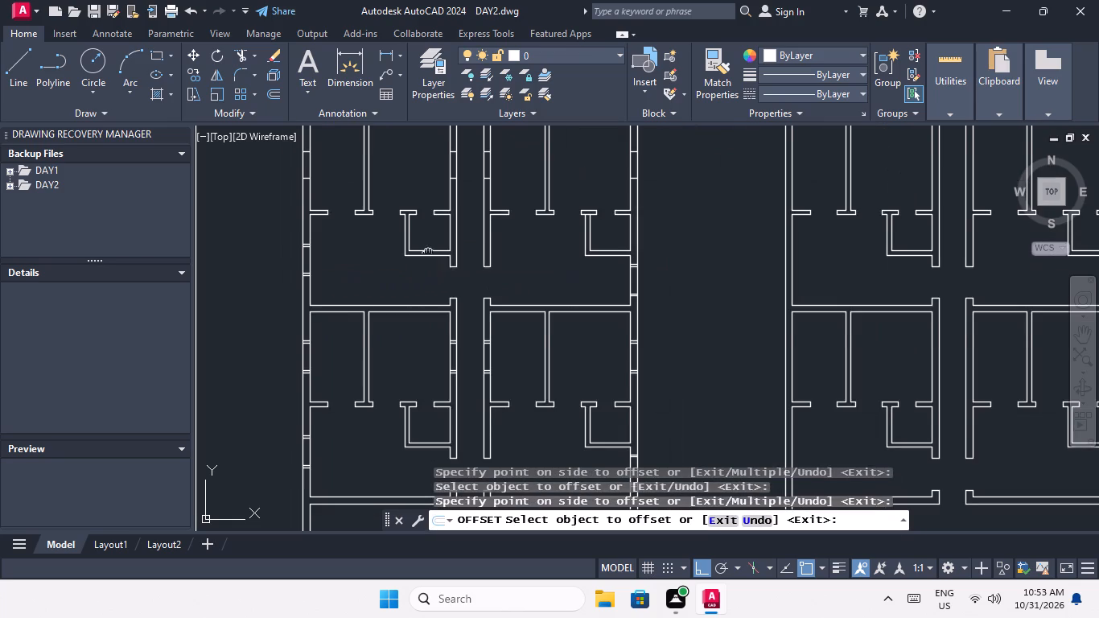
middle_drag(428, 255, 422, 341)
scroll(625, 270, up, 1)
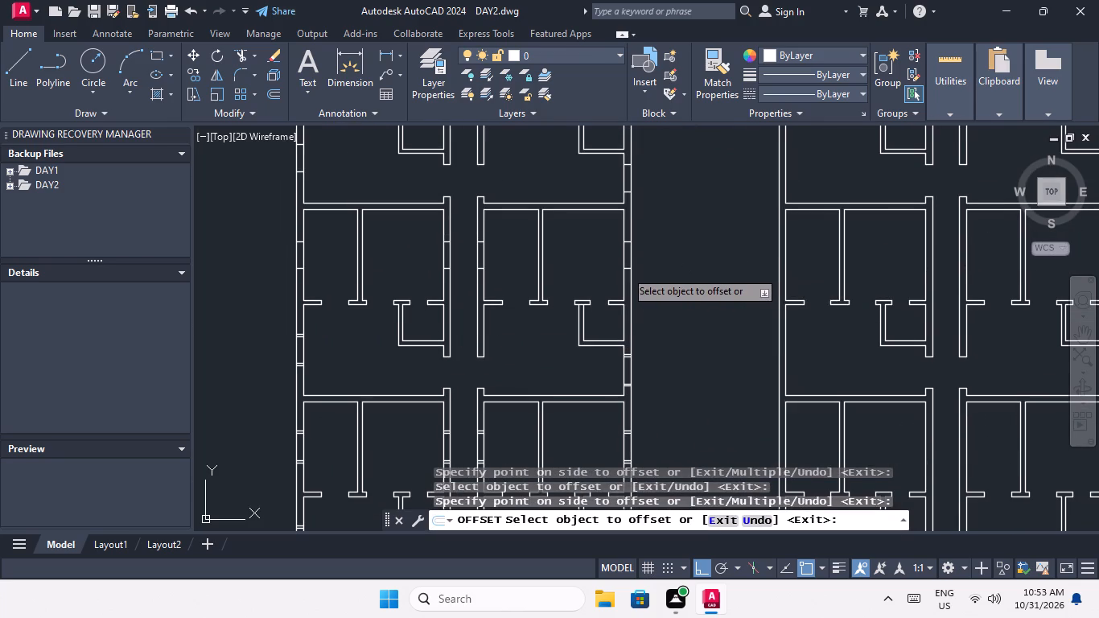
scroll(625, 270, up, 1)
drag(629, 269, 629, 279)
click(629, 286)
drag(630, 196, 631, 184)
click(632, 166)
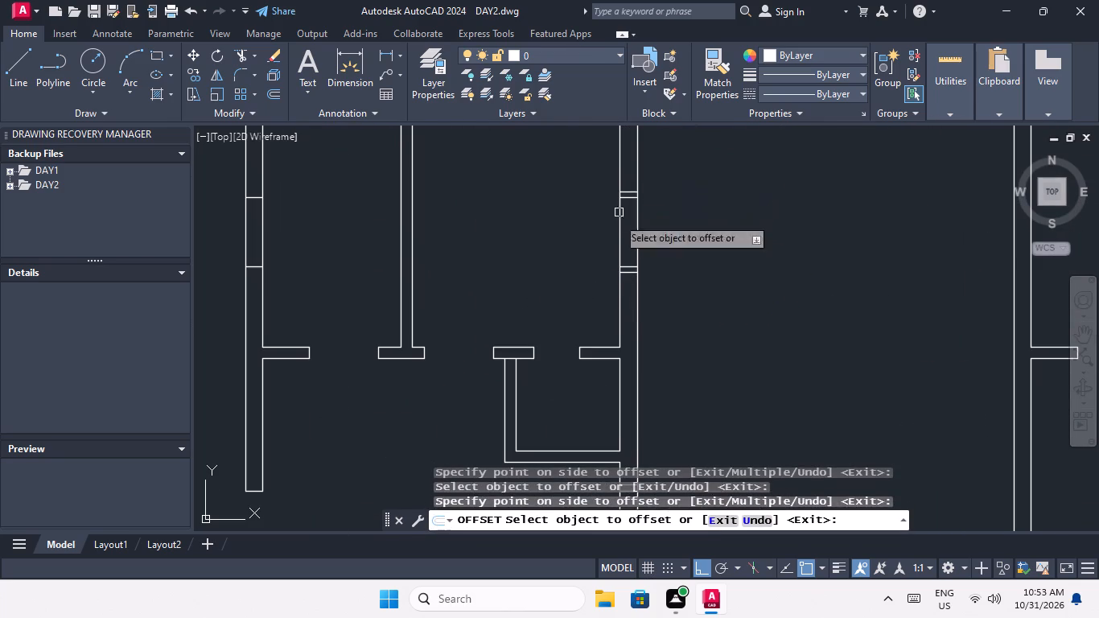
Offset both edges of the window opening in the third-row right unit's corridor wall outward by 3".
scroll(509, 266, down, 1)
middle_drag(514, 277, 523, 310)
scroll(355, 295, up, 2)
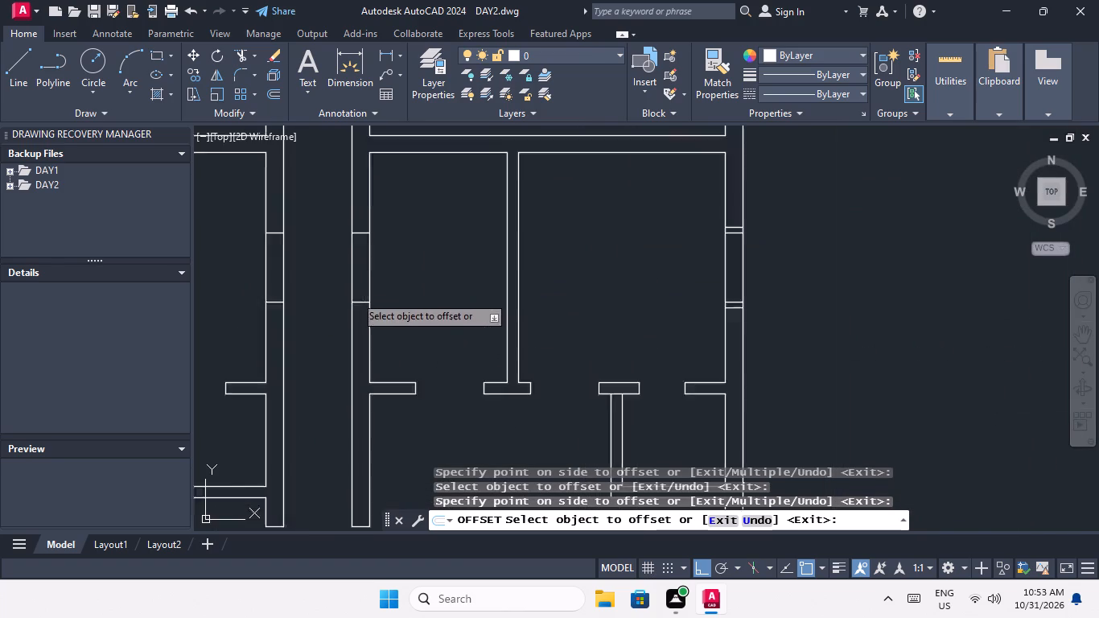
scroll(356, 295, up, 1)
drag(368, 315, 368, 331)
click(368, 359)
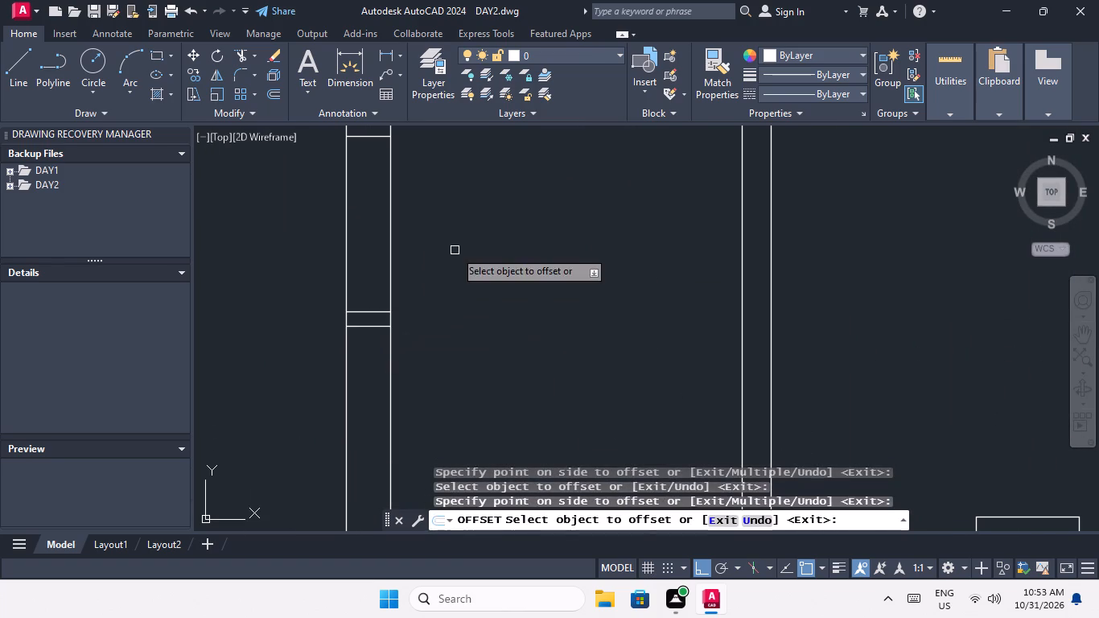
middle_drag(456, 249, 480, 348)
drag(395, 236, 397, 212)
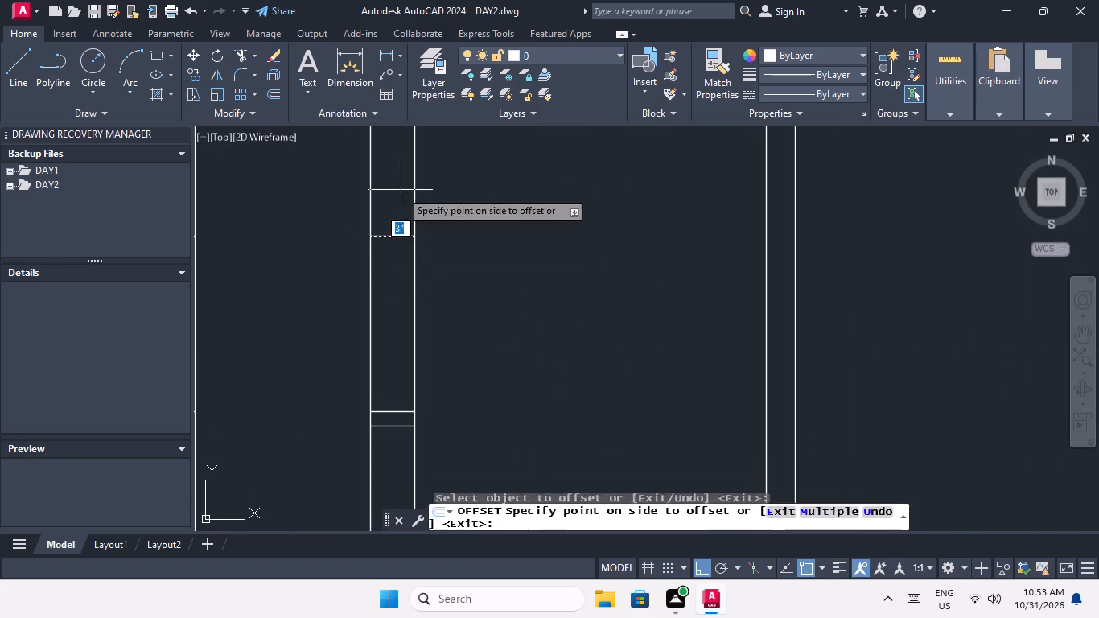
click(401, 166)
Offset both edges of the window opening in the third-row left unit's corridor wall outward by 3".
scroll(402, 175, down, 3)
middle_drag(439, 228, 507, 230)
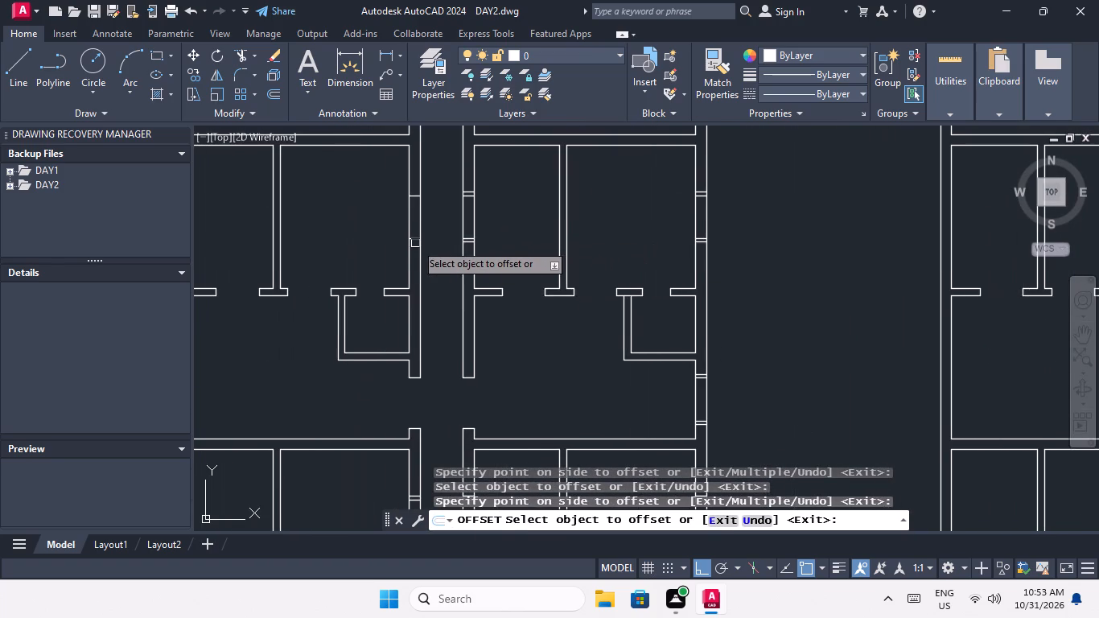
scroll(415, 243, up, 2)
drag(418, 233, 418, 243)
click(414, 263)
middle_drag(489, 195, 511, 324)
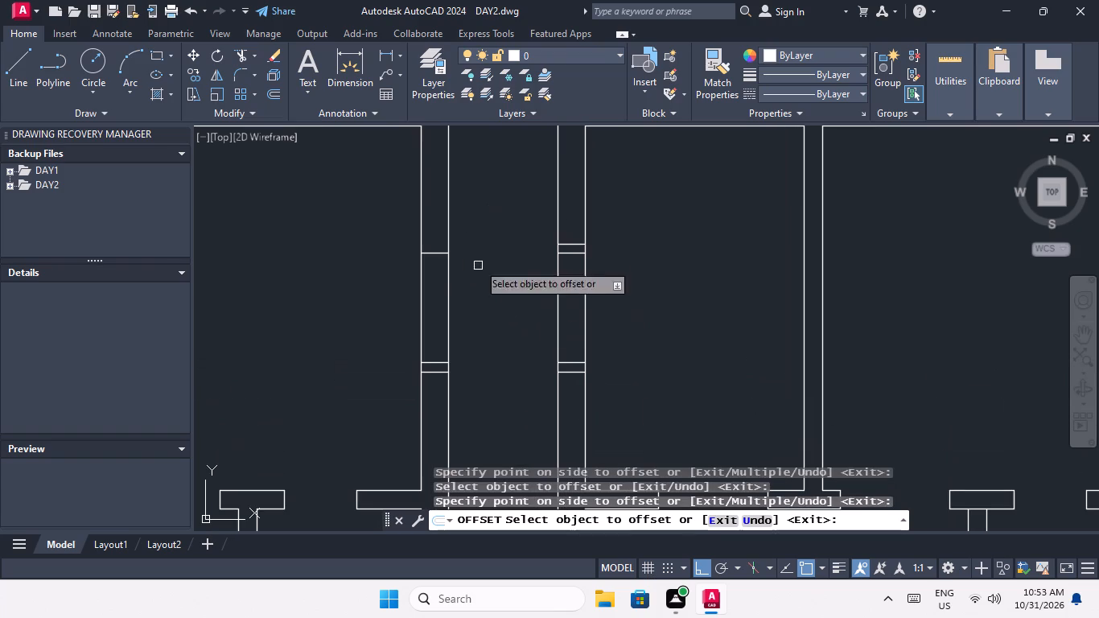
scroll(430, 252, up, 1)
drag(444, 252, 442, 245)
click(444, 212)
Offset both edges of the upper-room window in the third-row left unit's outer wall outward by 3".
scroll(446, 212, down, 2)
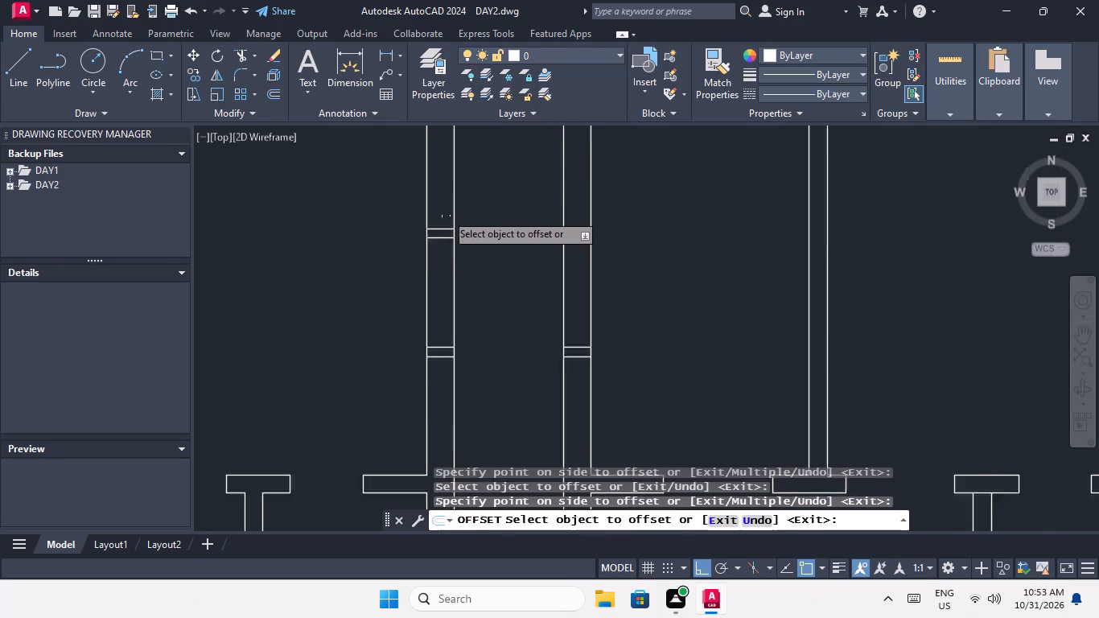
scroll(446, 213, down, 1)
middle_drag(412, 263, 586, 264)
scroll(391, 281, up, 3)
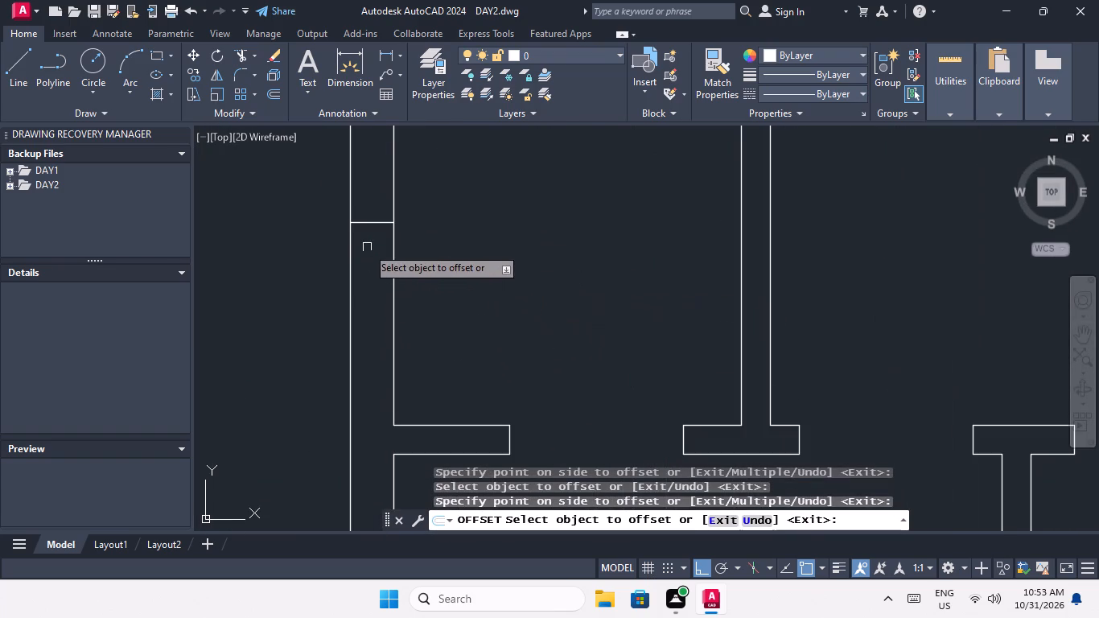
drag(377, 225, 378, 251)
click(379, 260)
scroll(388, 258, down, 3)
middle_drag(442, 272, 467, 368)
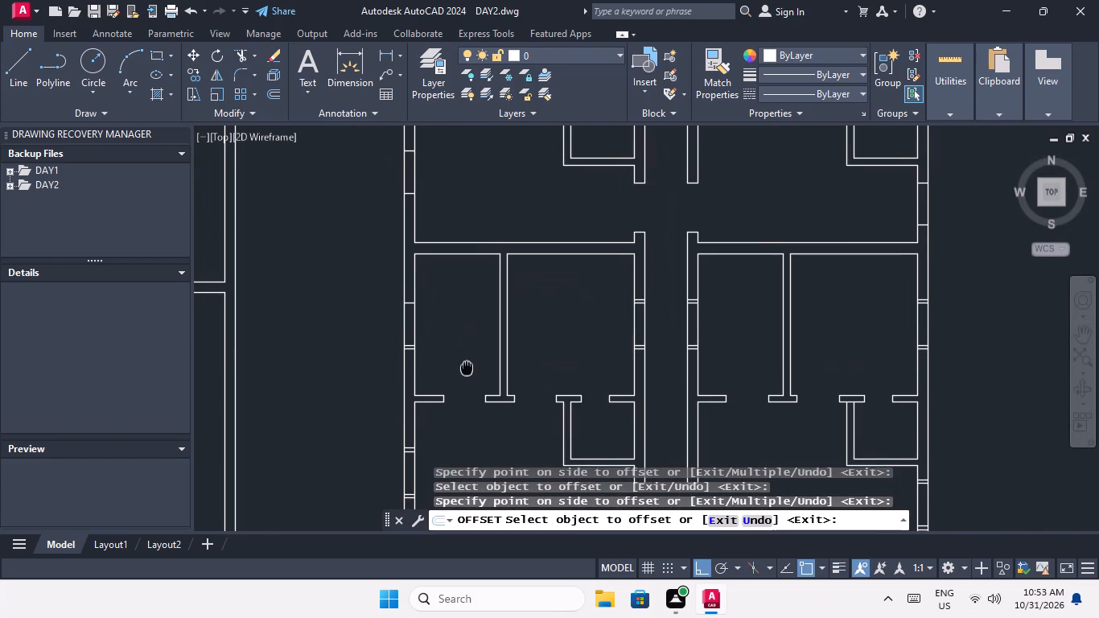
middle_drag(467, 368, 467, 369)
scroll(407, 303, up, 4)
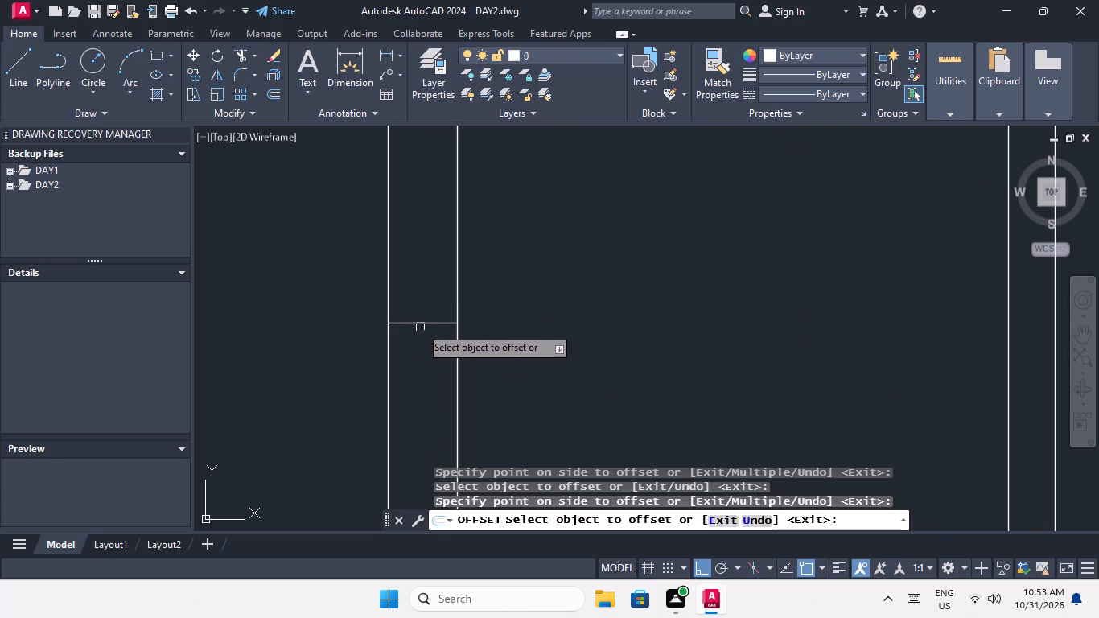
click(420, 324)
click(421, 286)
Offset both edges of the lower-room window in the second-row left unit's outer wall outward by 3".
scroll(421, 284, down, 6)
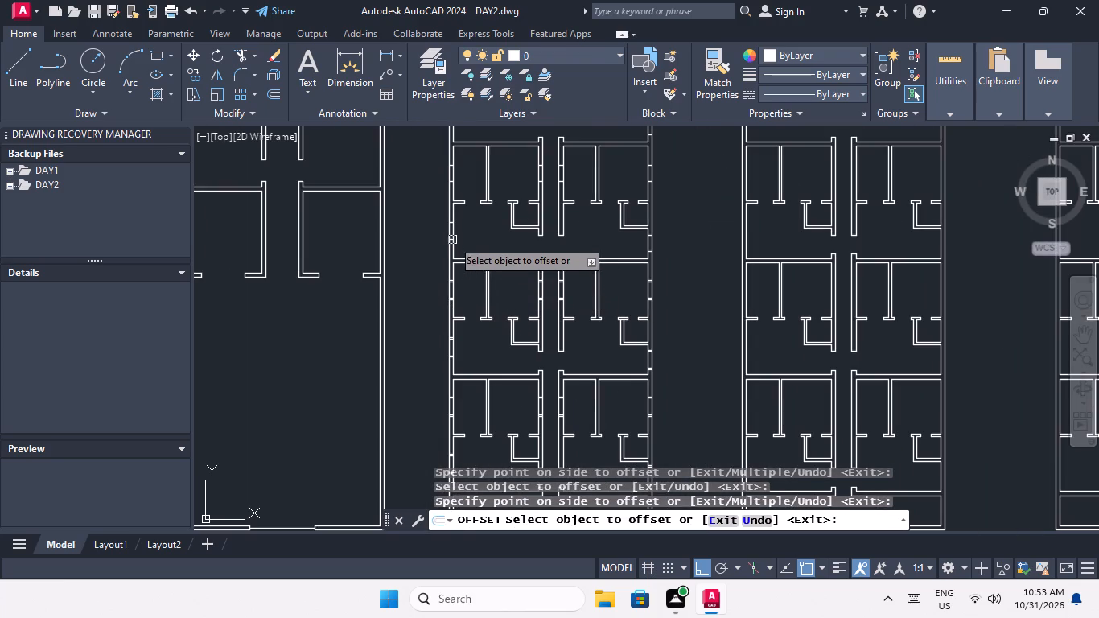
scroll(455, 243, up, 5)
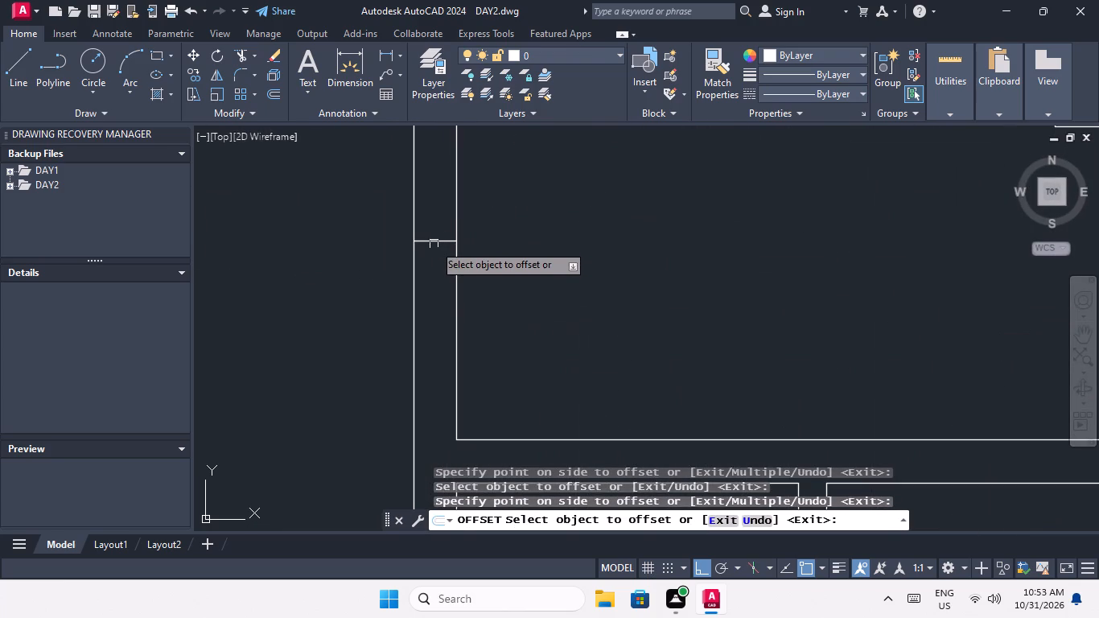
drag(433, 240, 436, 256)
click(442, 280)
scroll(445, 261, down, 3)
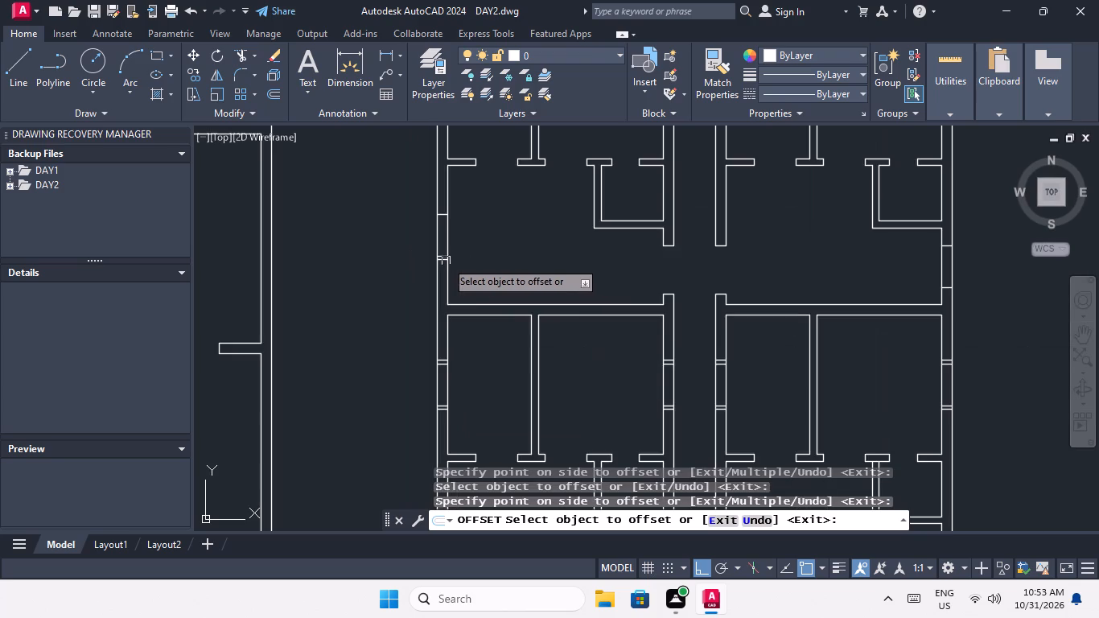
middle_drag(495, 249, 486, 398)
scroll(434, 364, up, 4)
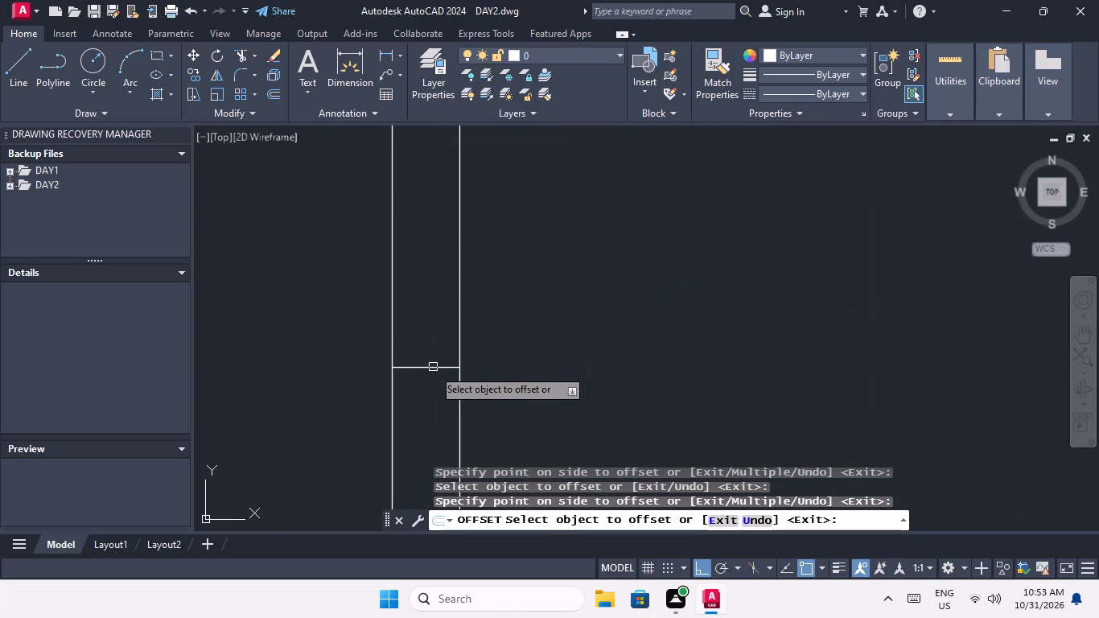
click(432, 369)
click(424, 326)
Offset both edges of the lower-room window in the second-row right unit's outer wall outward by 3".
scroll(439, 297, down, 5)
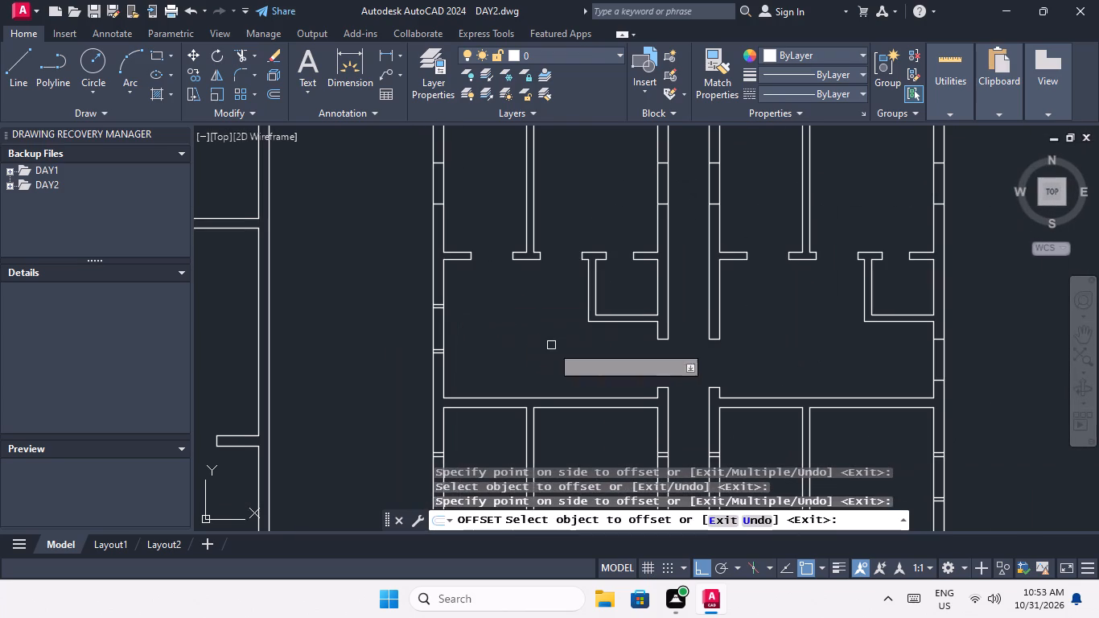
middle_click(548, 343)
middle_drag(545, 343, 391, 277)
scroll(397, 238, down, 2)
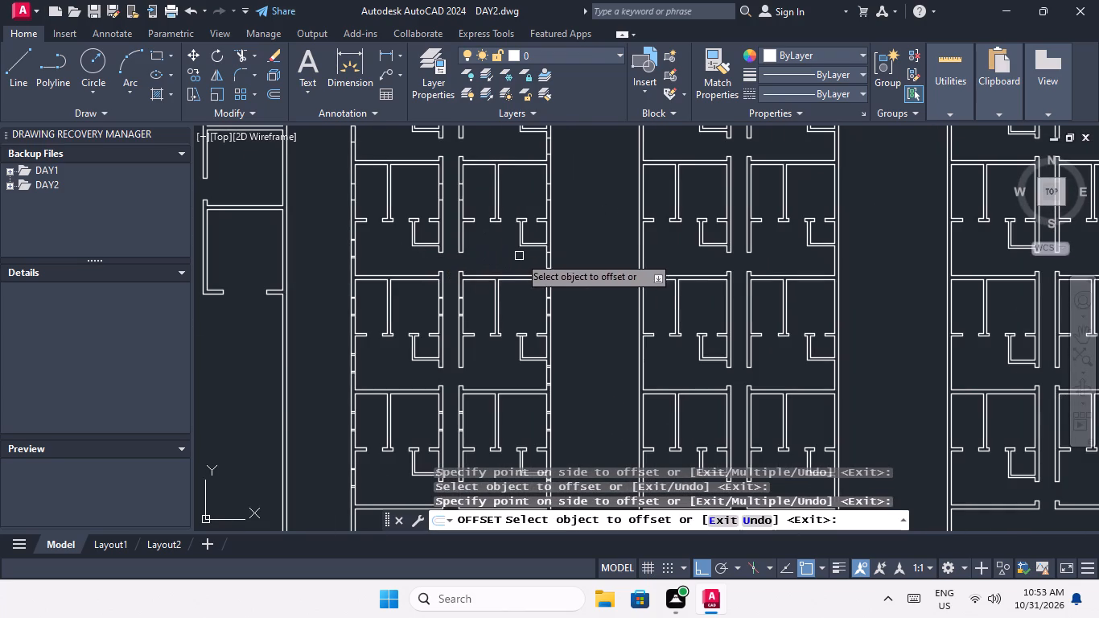
scroll(555, 263, up, 4)
click(511, 299)
click(513, 328)
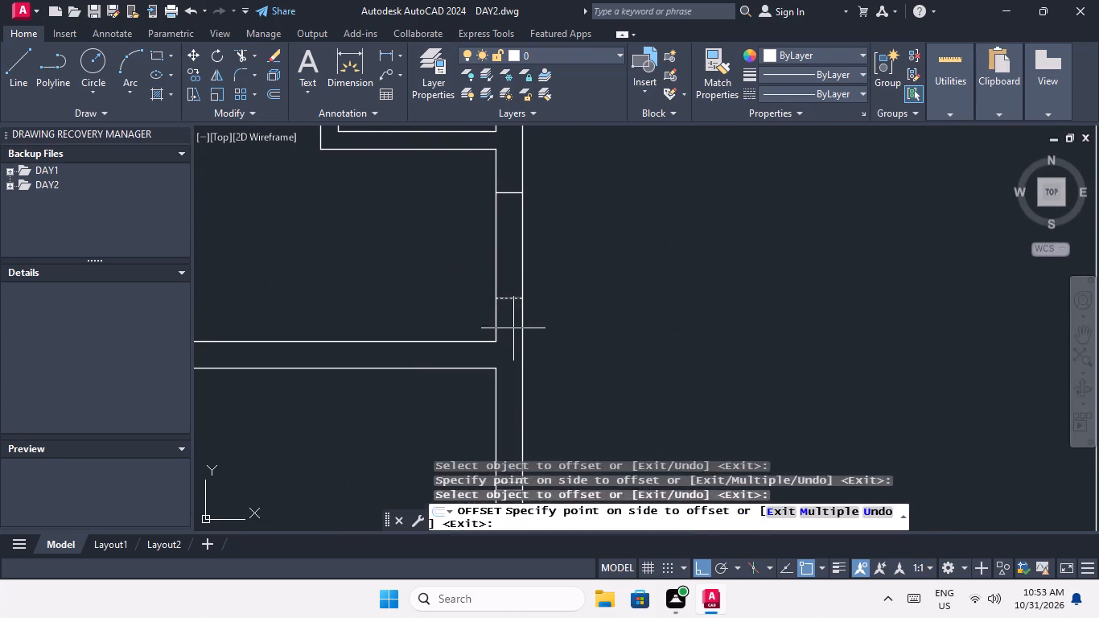
click(509, 196)
click(507, 158)
Offset both edges of the upper-room window in the second-row left unit's outer wall outward by 3".
scroll(517, 199, down, 2)
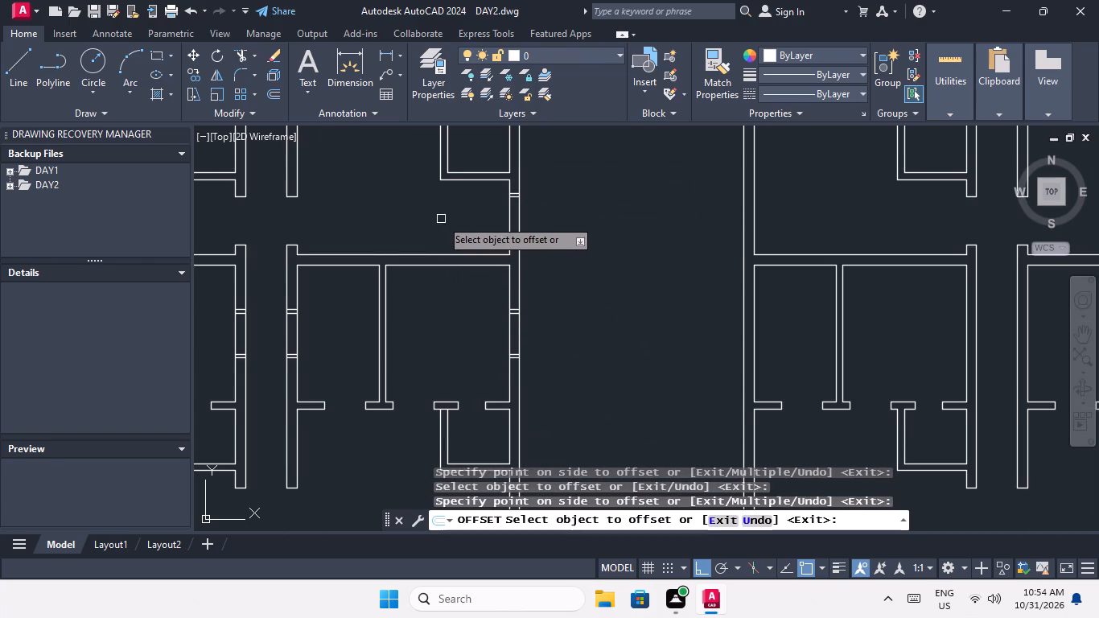
middle_drag(442, 220, 529, 304)
scroll(522, 298, down, 2)
middle_drag(528, 306, 548, 350)
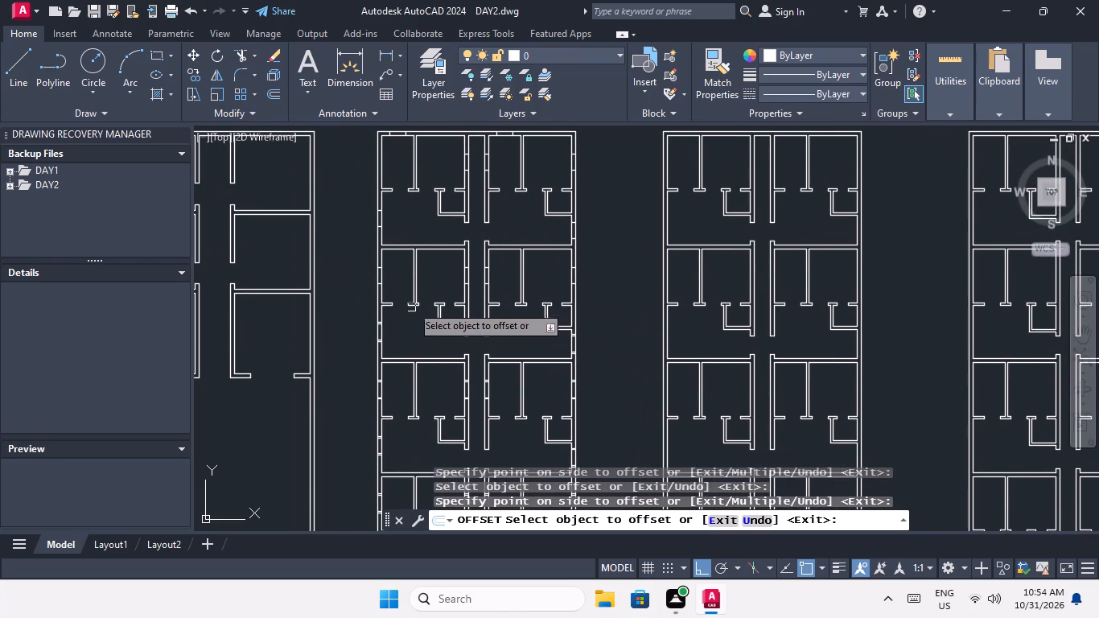
scroll(381, 283, up, 4)
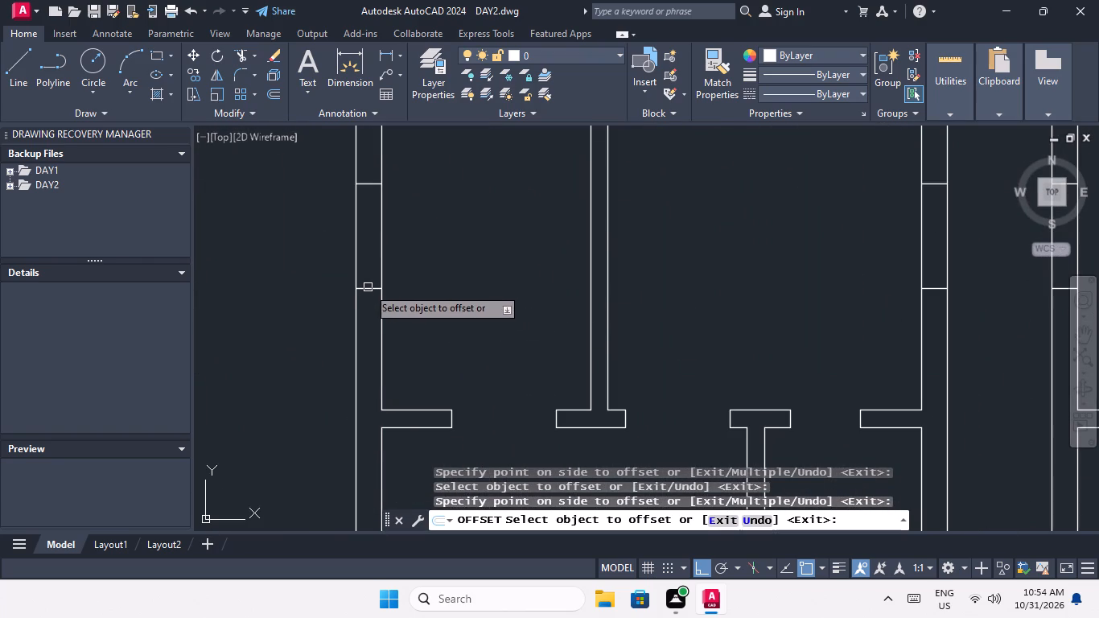
Offset both edges of the upper-room window in the second-row left unit's outer wall outward by 3".
drag(368, 289, 369, 298)
click(371, 317)
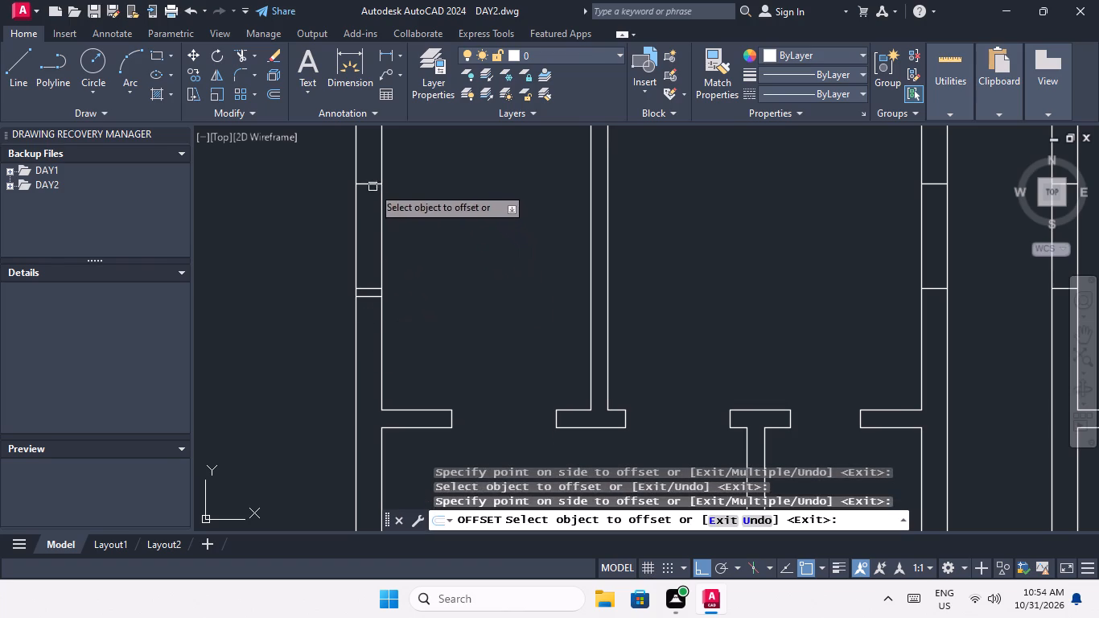
click(372, 185)
click(373, 159)
Offset both edges of the two corridor-side windows in the second row's left and right units outward by 3".
scroll(374, 159, down, 3)
middle_drag(447, 192, 321, 277)
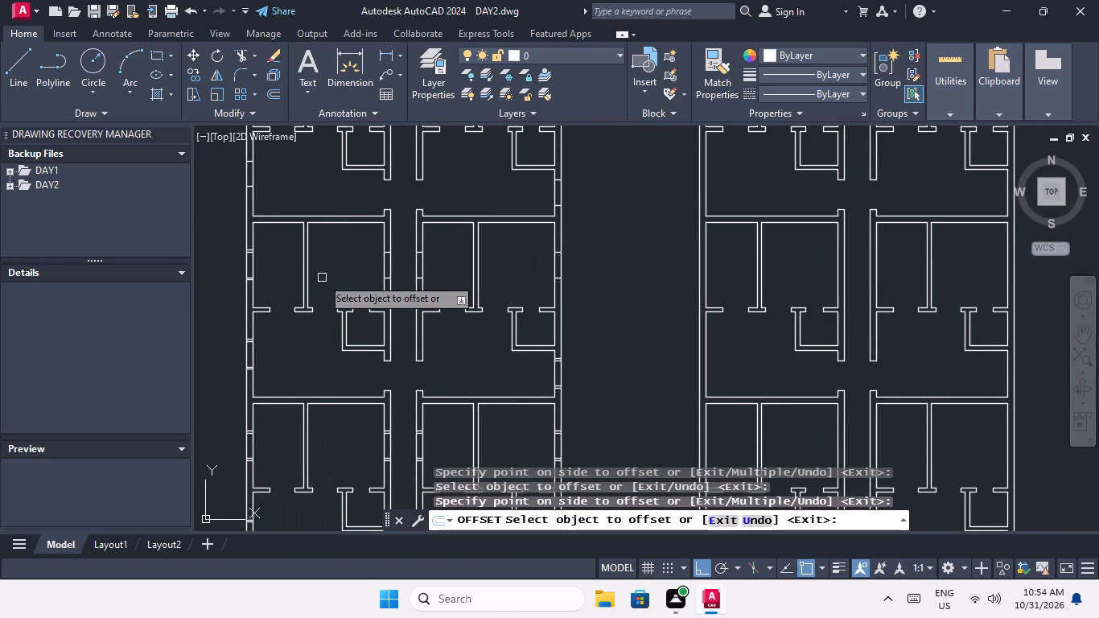
scroll(377, 280, up, 3)
drag(421, 270, 418, 286)
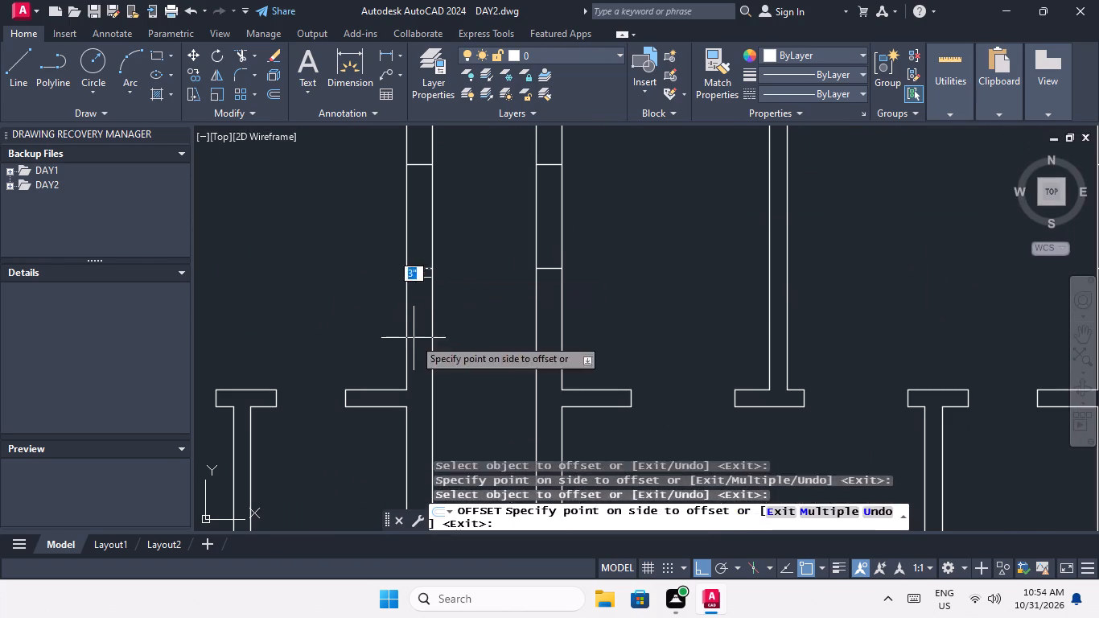
click(415, 337)
click(420, 166)
click(420, 152)
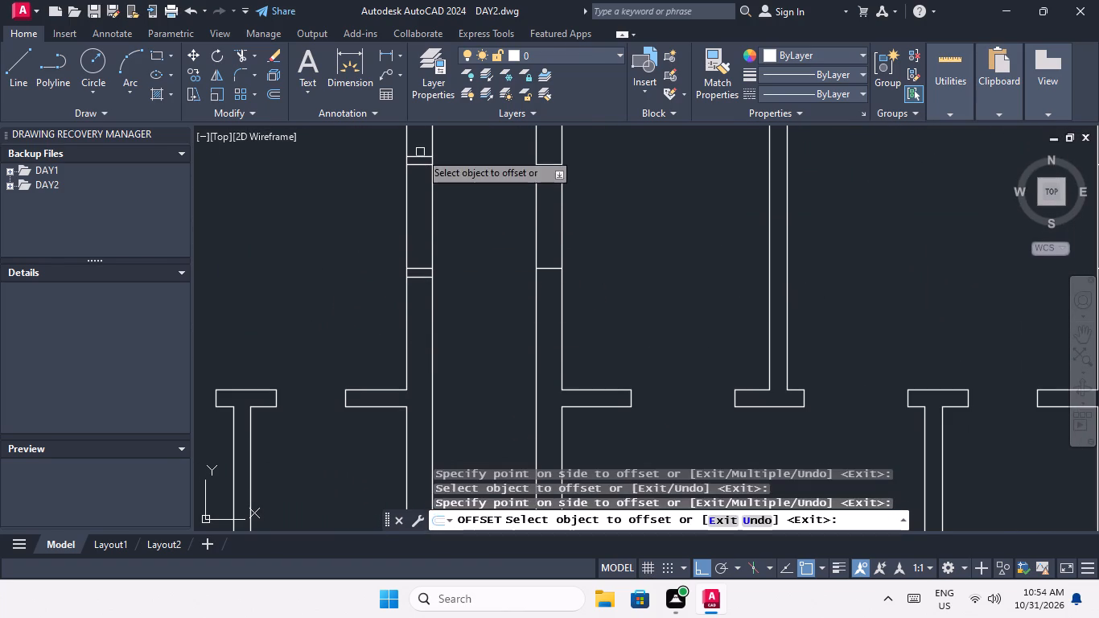
drag(549, 270, 544, 294)
click(542, 313)
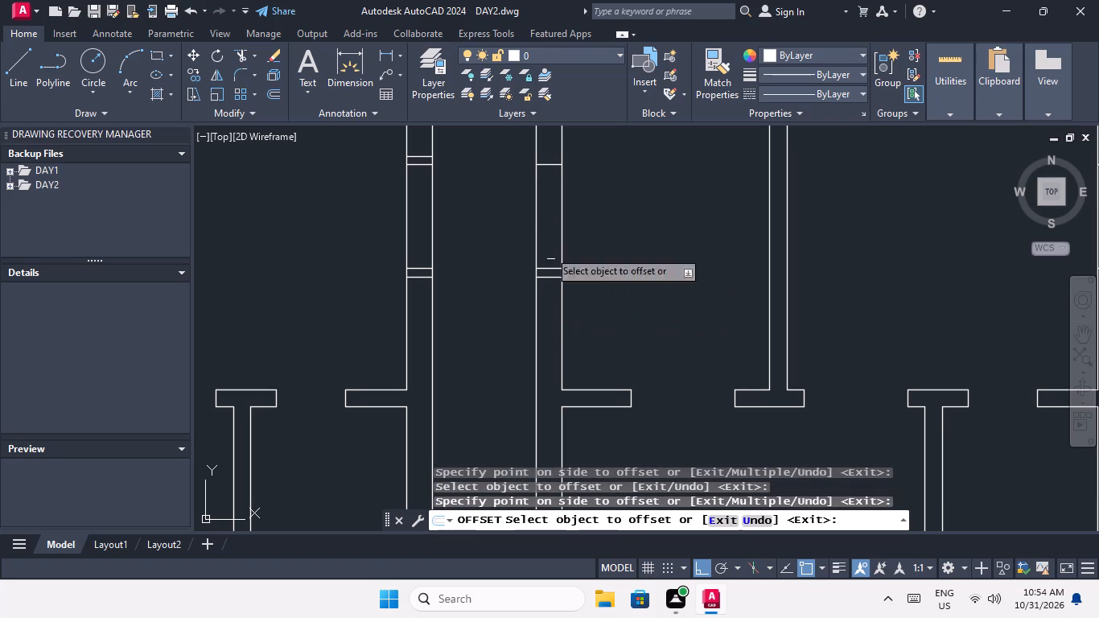
drag(545, 164, 547, 156)
click(548, 146)
Offset both edges of the upper-room window in the second-row right unit's outer wall outward by 3".
scroll(552, 159, down, 3)
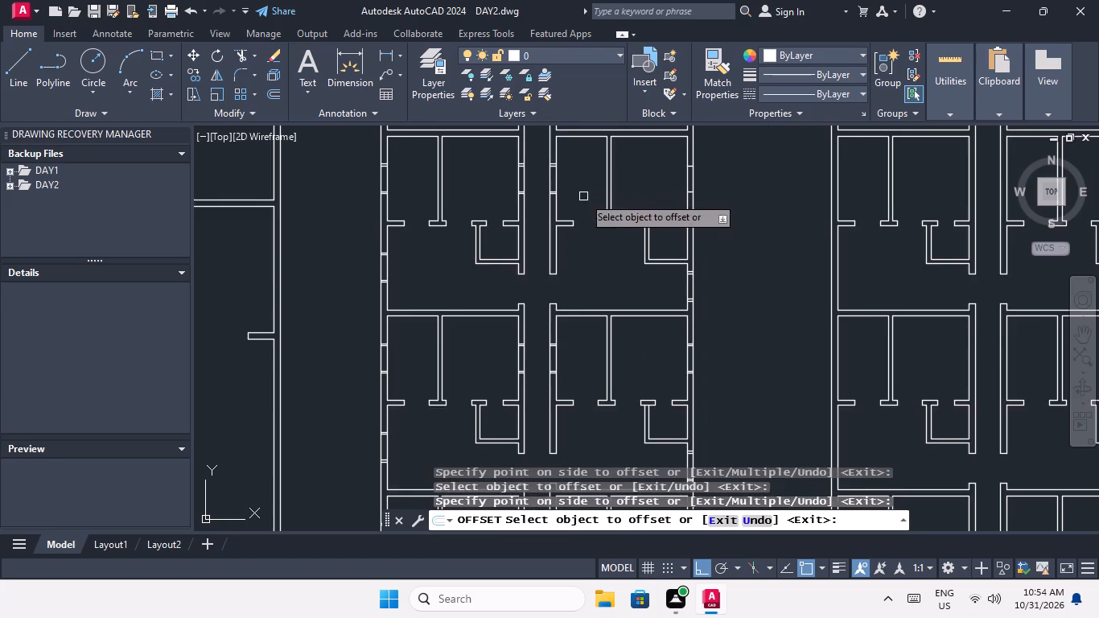
middle_drag(583, 196, 339, 248)
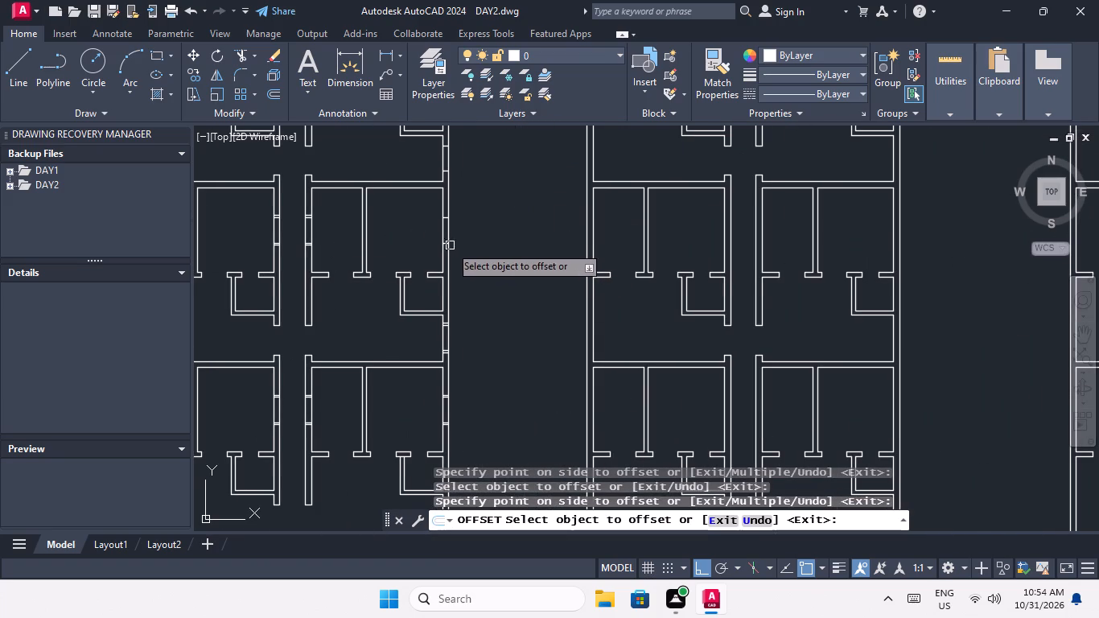
scroll(448, 236, up, 3)
drag(437, 266, 439, 281)
click(439, 301)
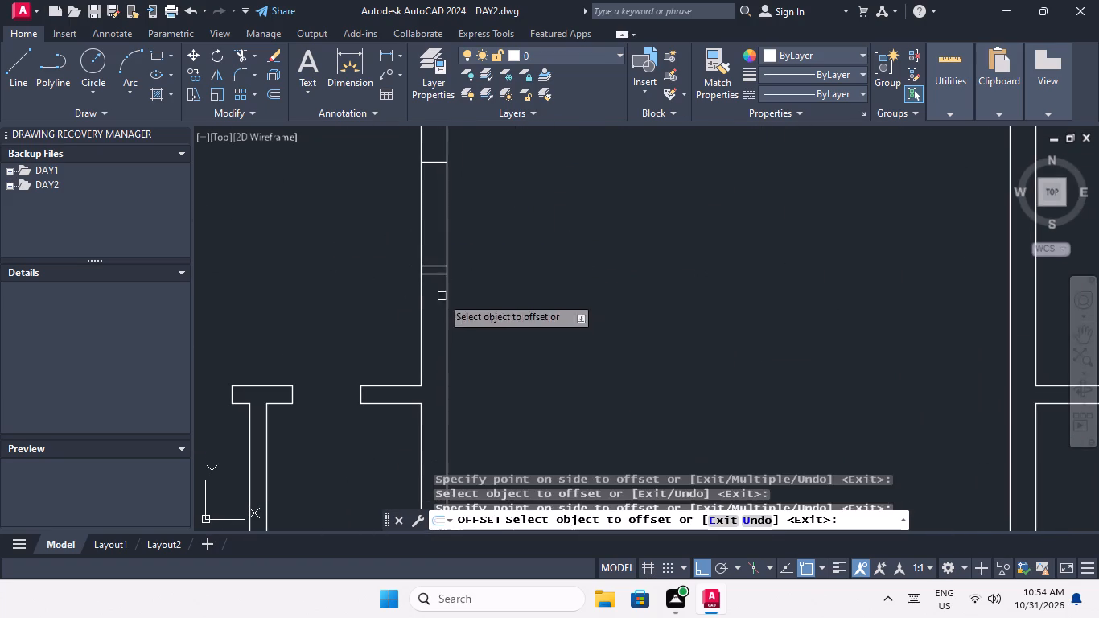
drag(435, 162, 438, 154)
click(442, 130)
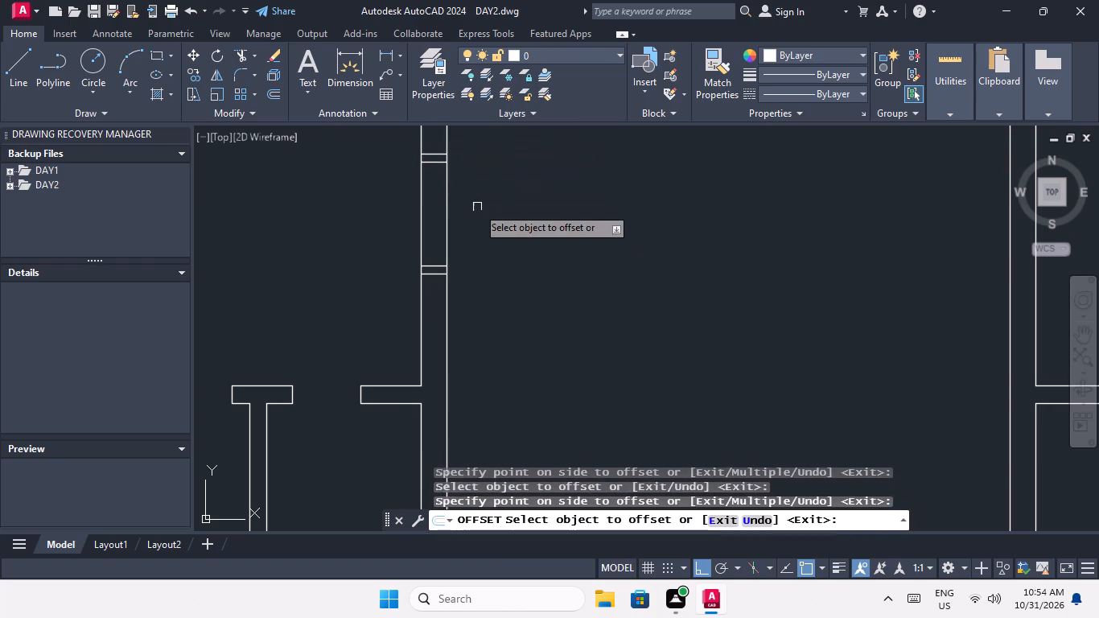
Offset both edges of the lower-room window in the top-row right unit's outer wall outward by 3".
scroll(507, 218, down, 2)
middle_drag(502, 232, 521, 301)
scroll(518, 261, down, 1)
middle_drag(517, 266, 521, 321)
scroll(504, 274, up, 2)
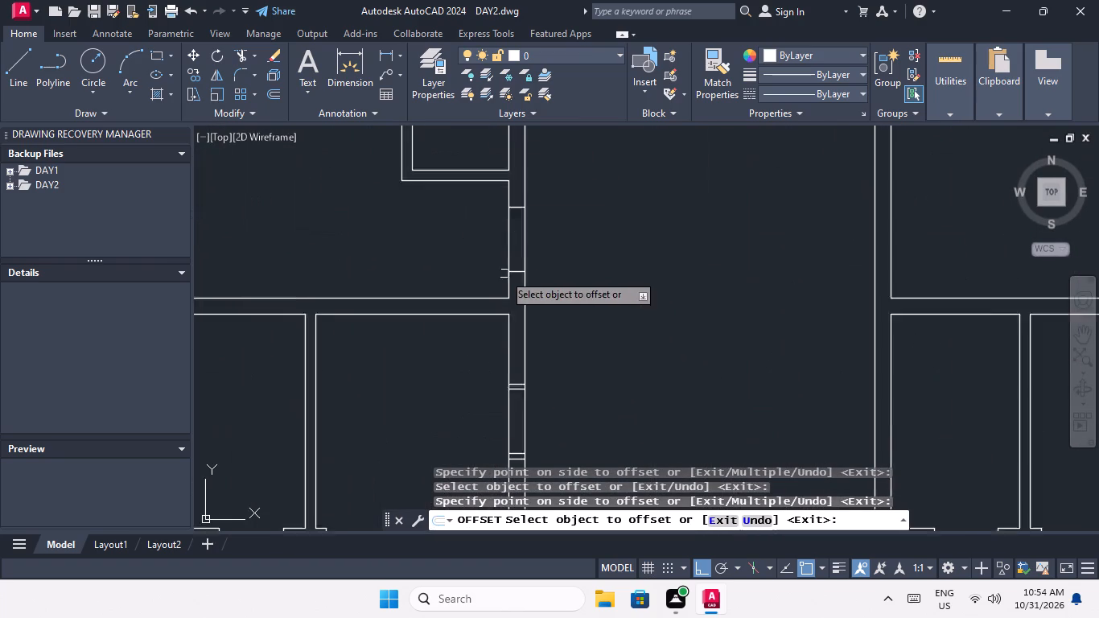
scroll(504, 274, up, 2)
drag(526, 269, 523, 282)
click(519, 299)
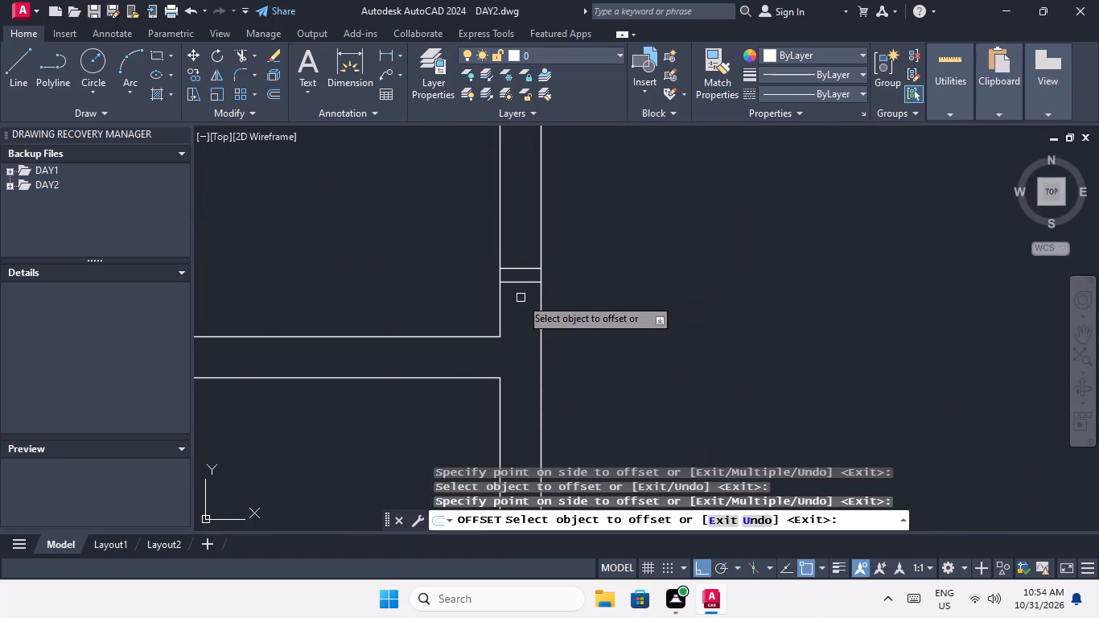
scroll(515, 276, down, 2)
middle_drag(601, 248, 601, 335)
scroll(514, 299, up, 1)
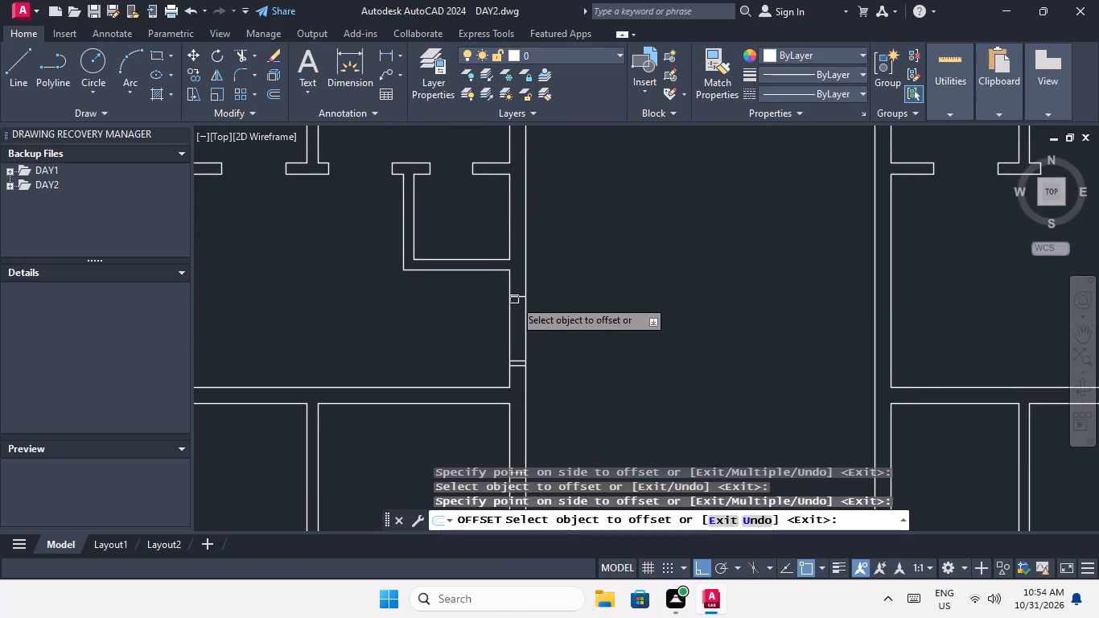
scroll(515, 299, up, 1)
click(527, 290)
click(528, 270)
Offset both edges of the lower-room window in the top-row left unit's outer wall outward by 3".
scroll(530, 270, down, 3)
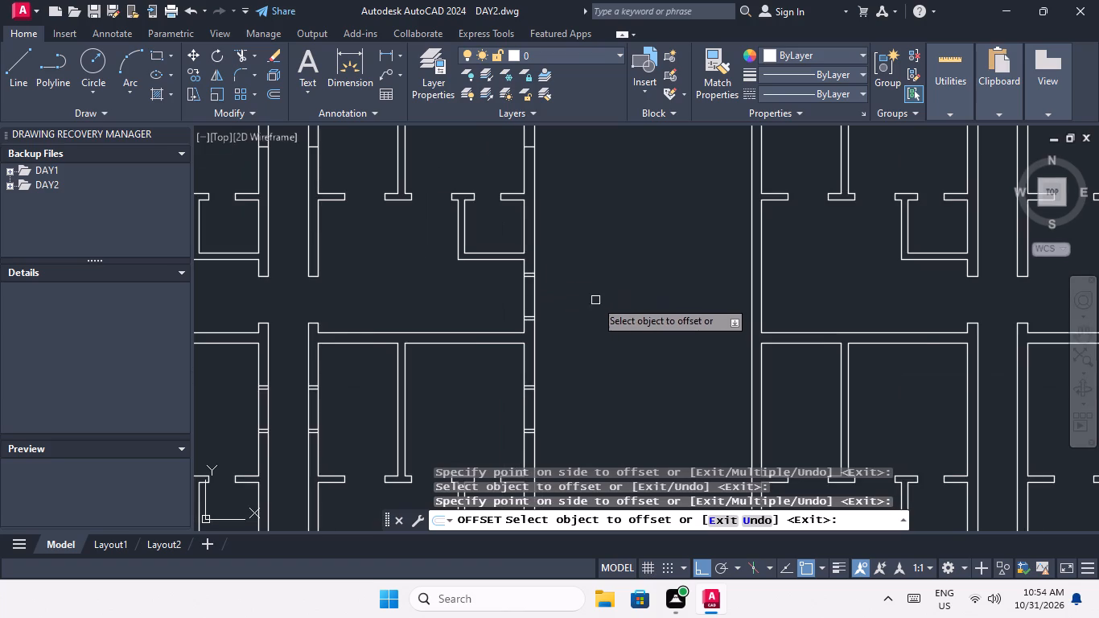
middle_drag(665, 306, 747, 305)
middle_drag(461, 303, 629, 295)
scroll(274, 267, up, 1)
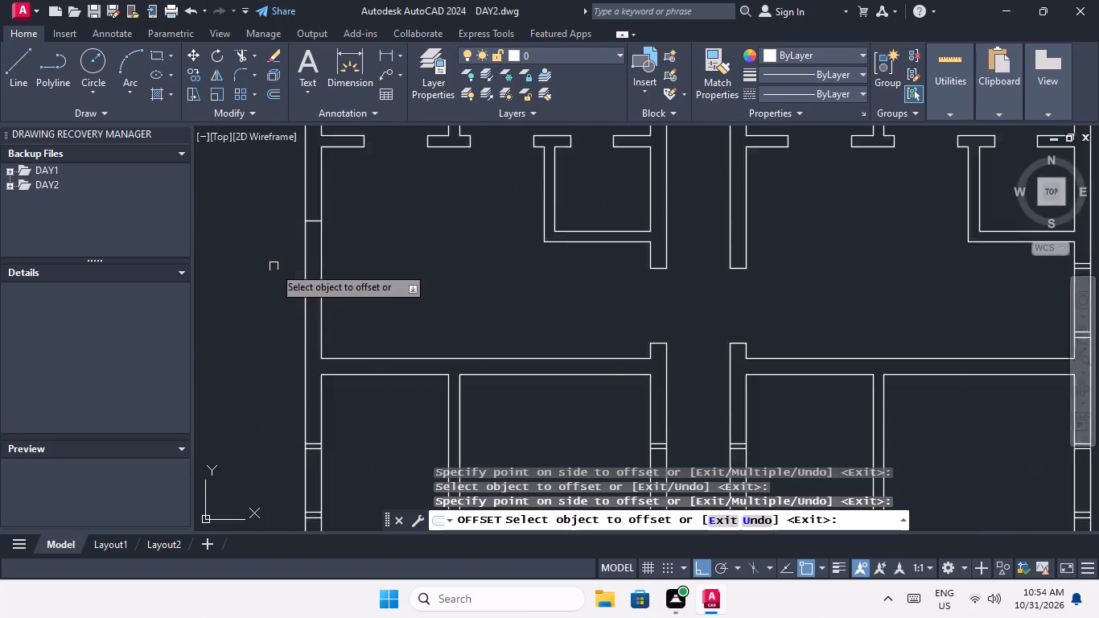
scroll(274, 266, up, 2)
drag(378, 312, 378, 321)
click(378, 341)
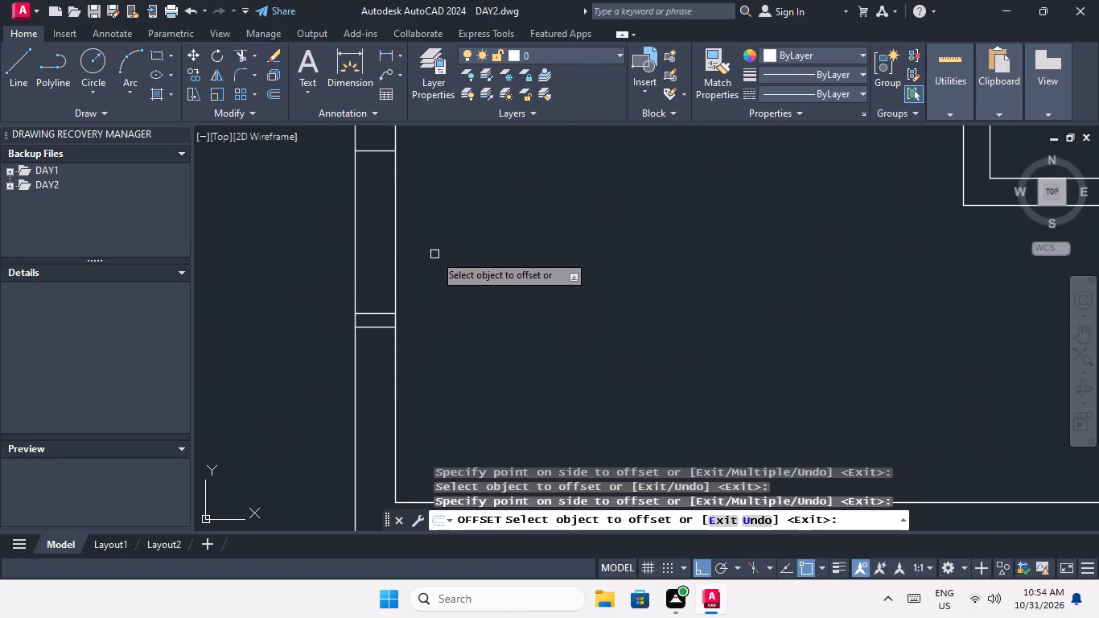
middle_drag(435, 253, 442, 353)
drag(383, 251, 384, 242)
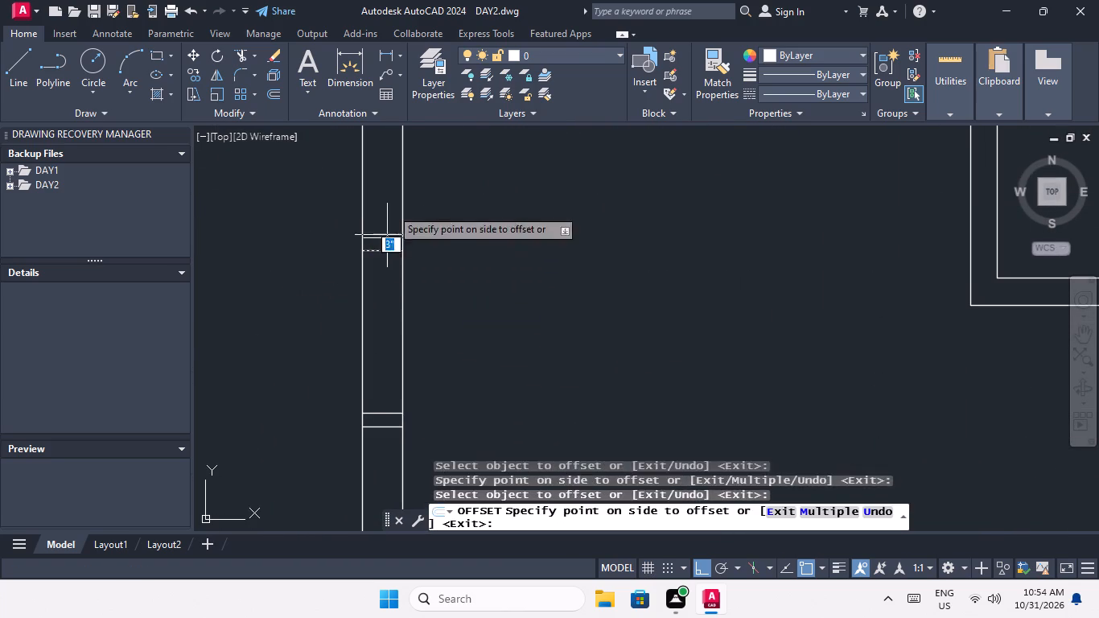
click(391, 208)
Offset both edges of the two corridor-side windows in the top row's left and right units outward by 3".
scroll(392, 209, down, 4)
middle_drag(496, 237, 393, 365)
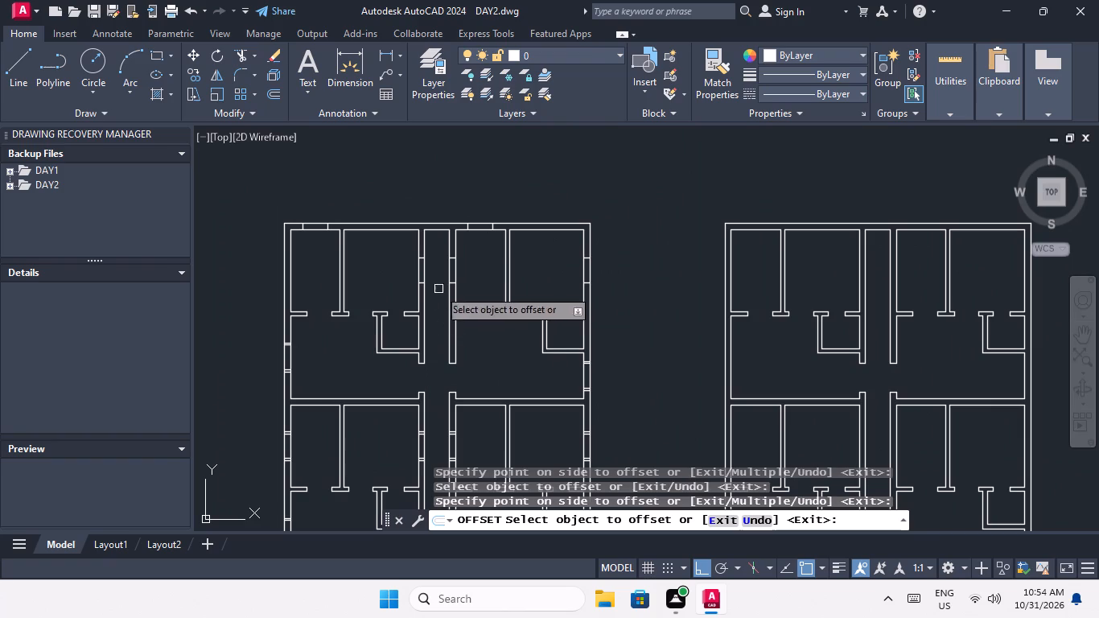
scroll(418, 271, up, 3)
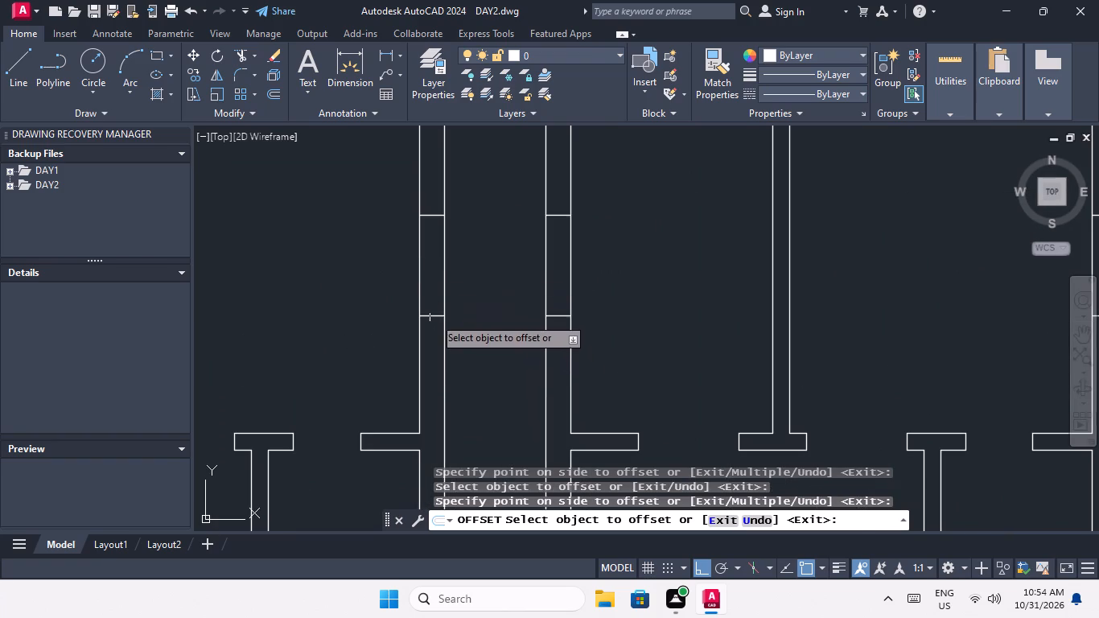
drag(434, 316, 434, 332)
click(442, 387)
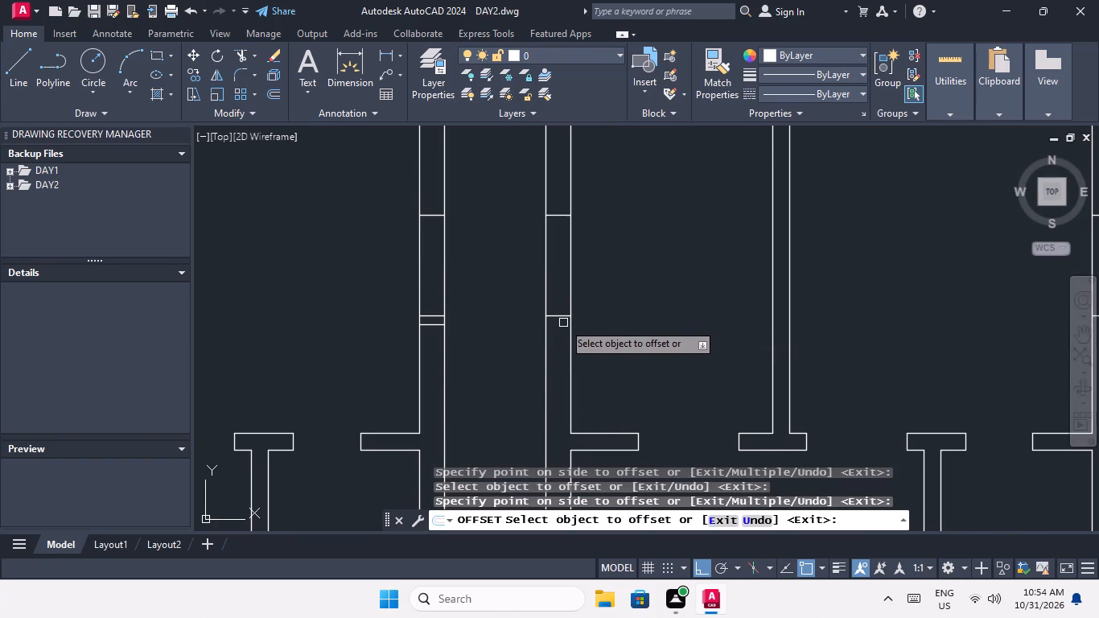
drag(563, 317, 561, 328)
click(558, 341)
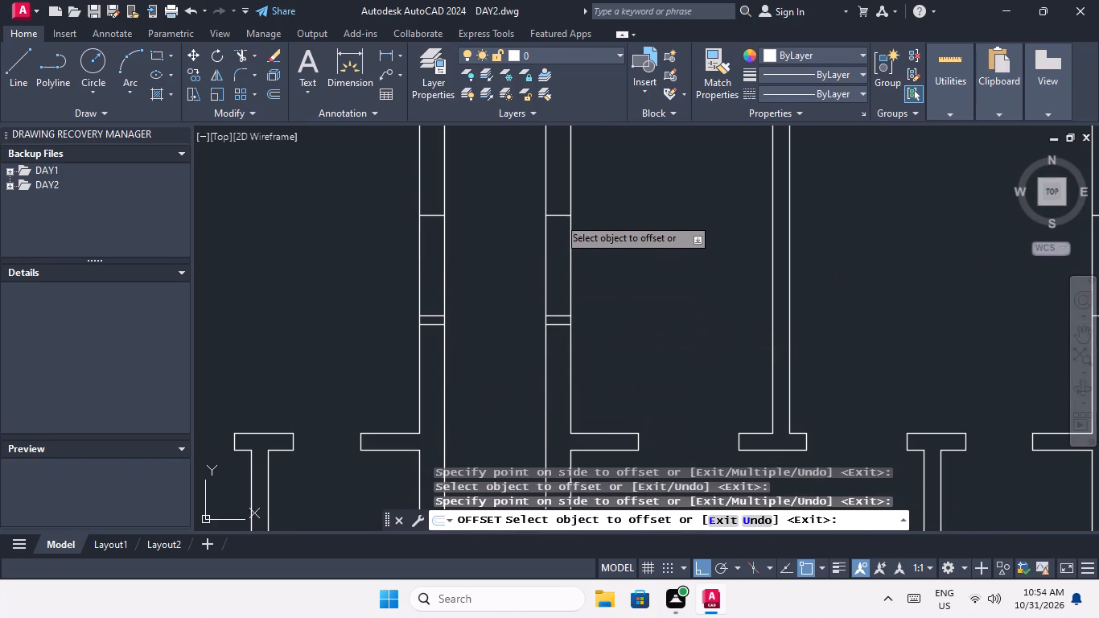
click(558, 217)
click(559, 192)
click(432, 216)
click(434, 187)
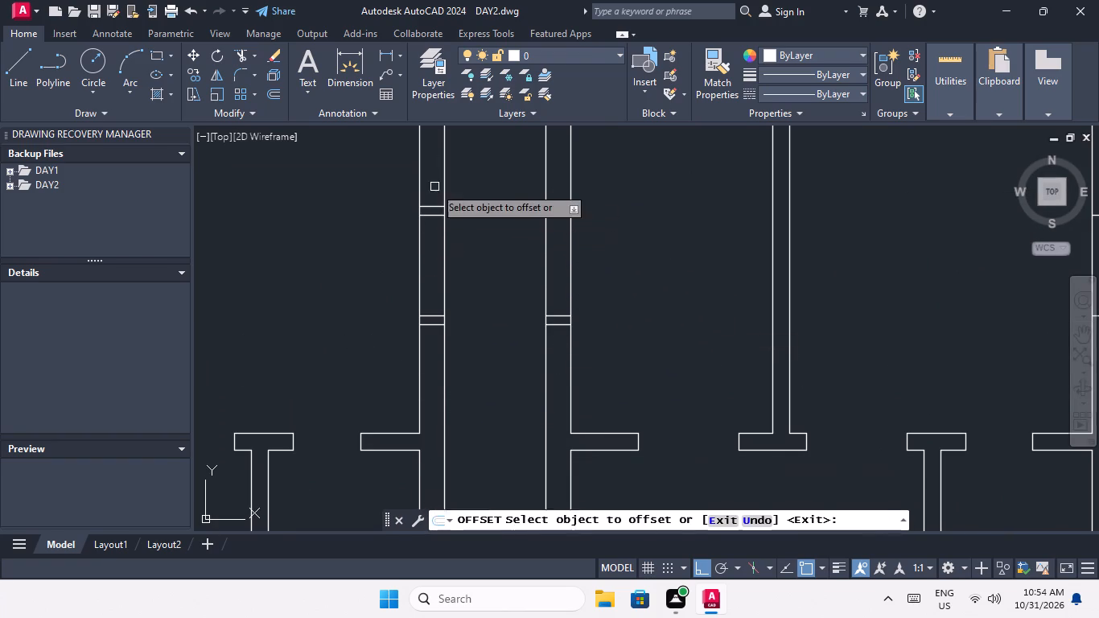
Offset both edges of the left unit's window in the block's top exterior wall outward by 3".
scroll(462, 201, down, 2)
middle_drag(478, 242, 488, 303)
scroll(311, 213, up, 2)
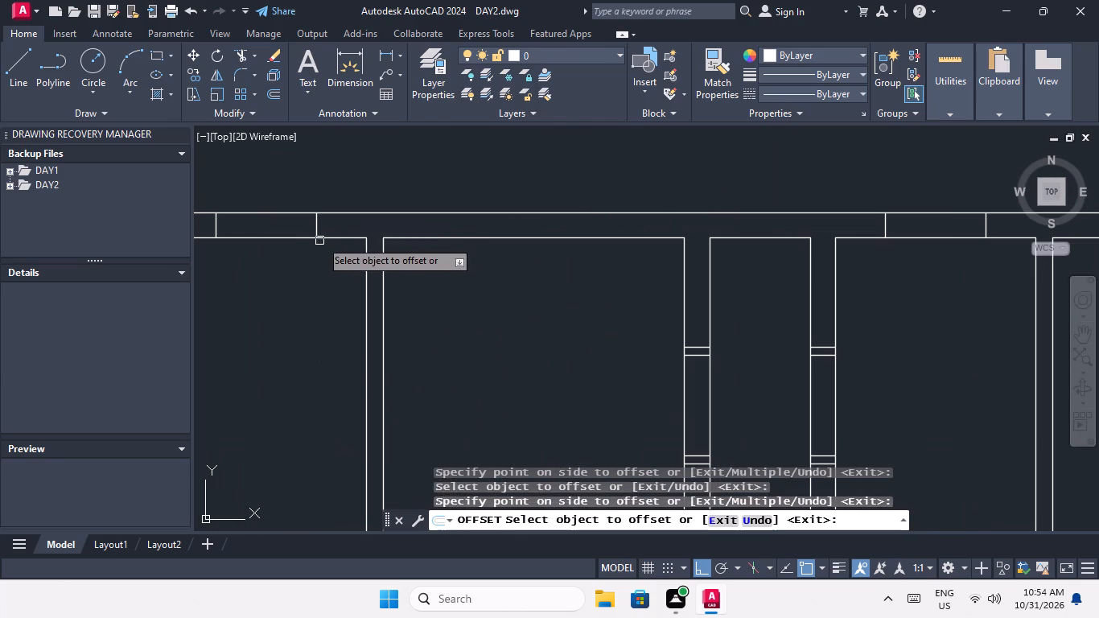
drag(317, 225, 337, 228)
click(359, 228)
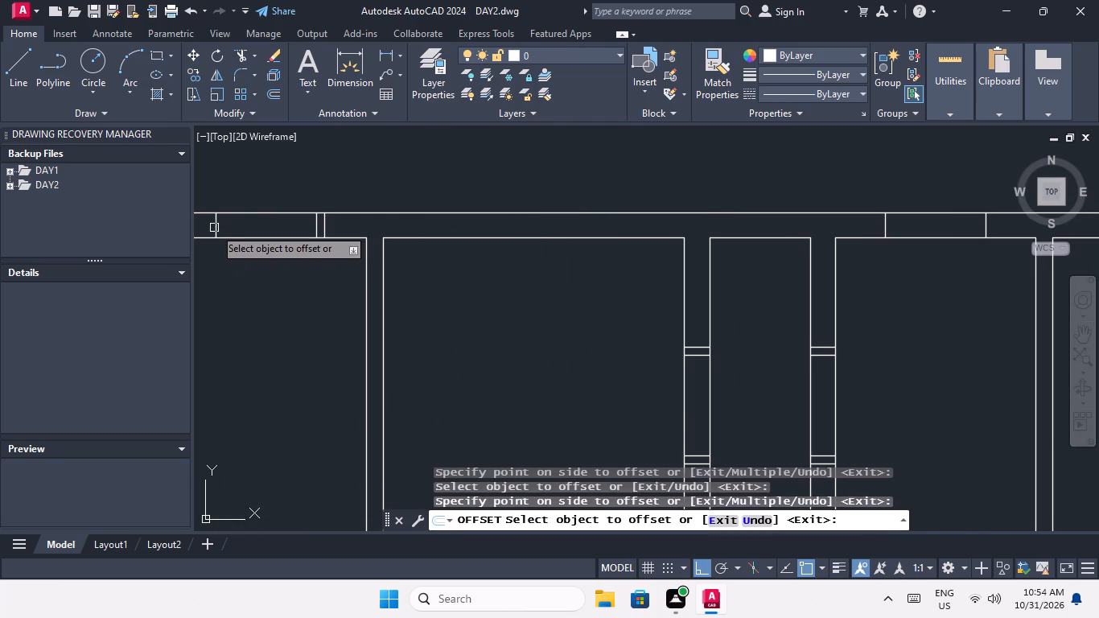
drag(214, 228, 201, 235)
click(195, 240)
Offset both edges of the right unit's window in the block's top exterior wall outward by 3".
scroll(224, 223, down, 3)
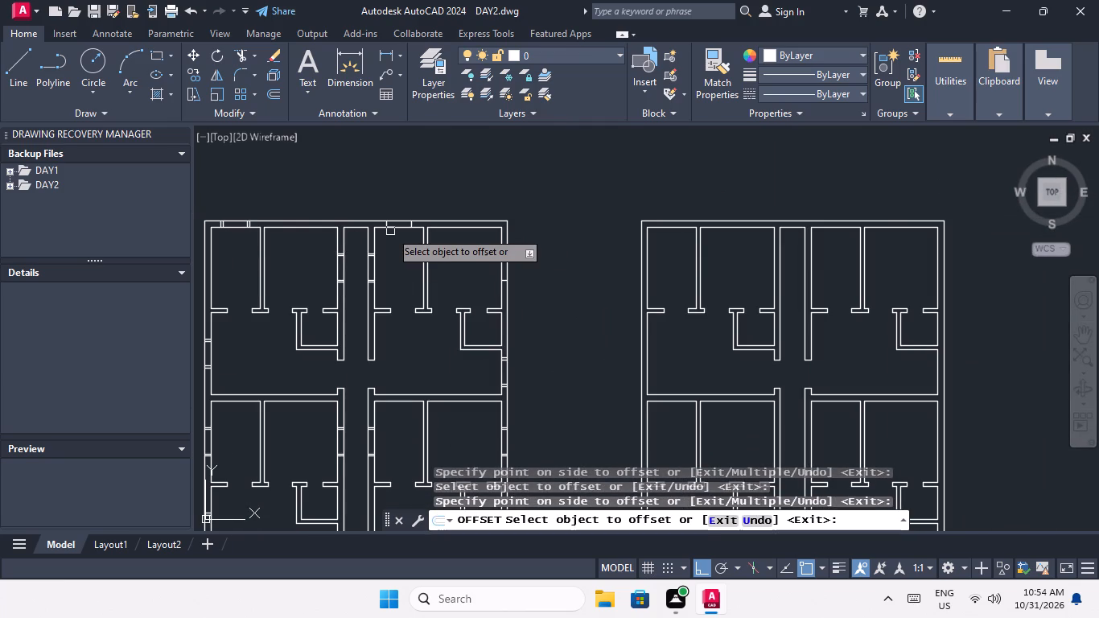
scroll(383, 216, up, 3)
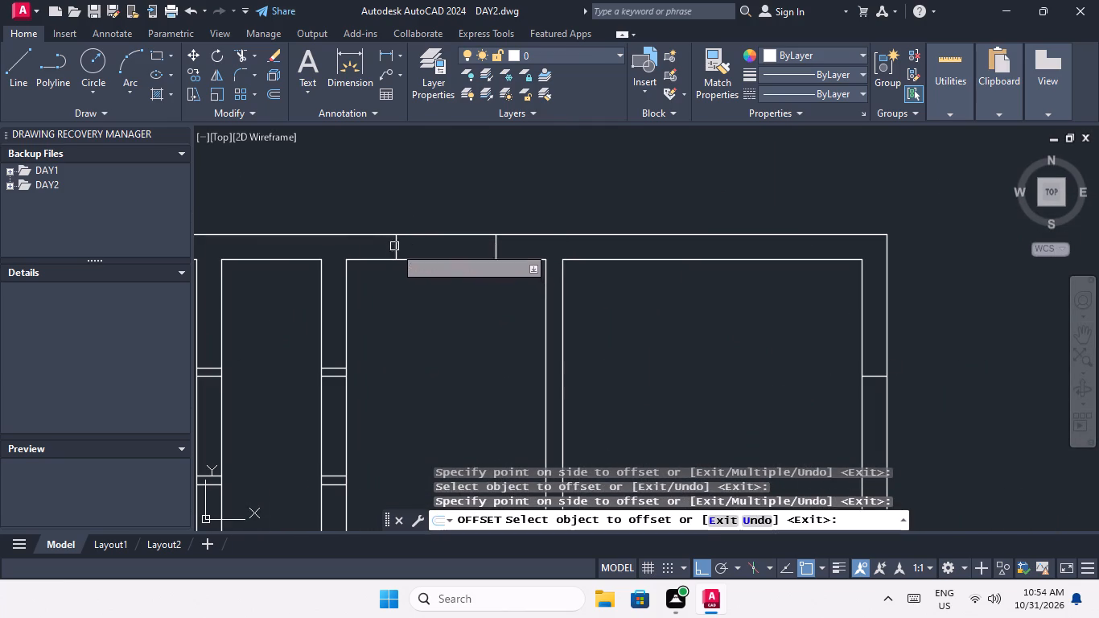
drag(397, 245, 376, 257)
click(368, 262)
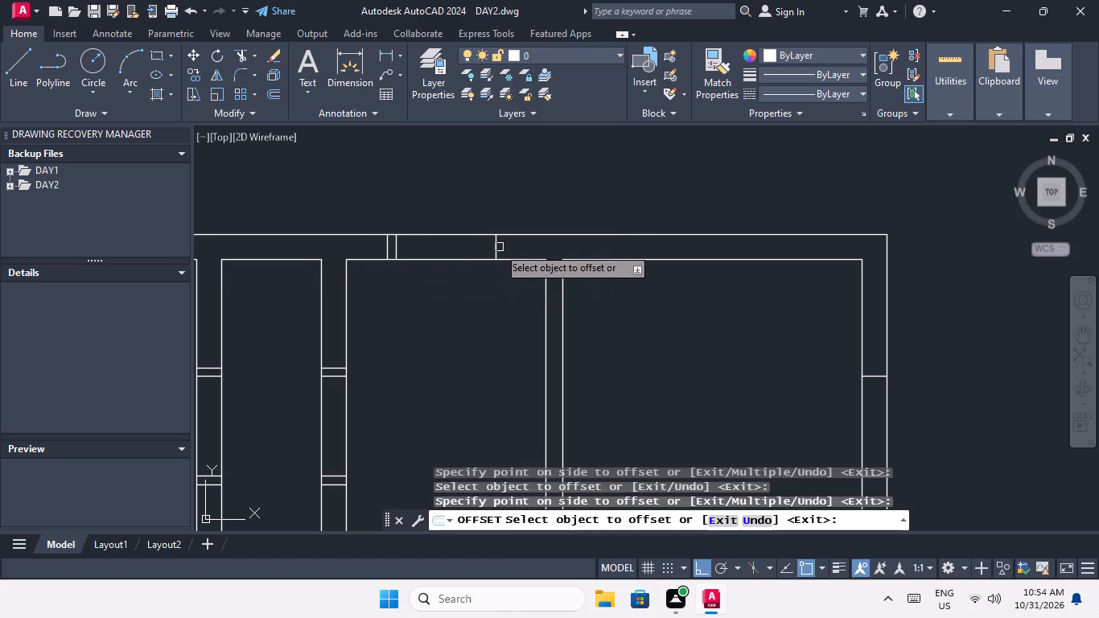
drag(496, 247, 512, 246)
click(529, 244)
Offset both edges of the upper-room window in the top-row right unit's outer wall outward by 3" and end the Offset command.
scroll(528, 234, down, 3)
middle_drag(617, 266, 418, 265)
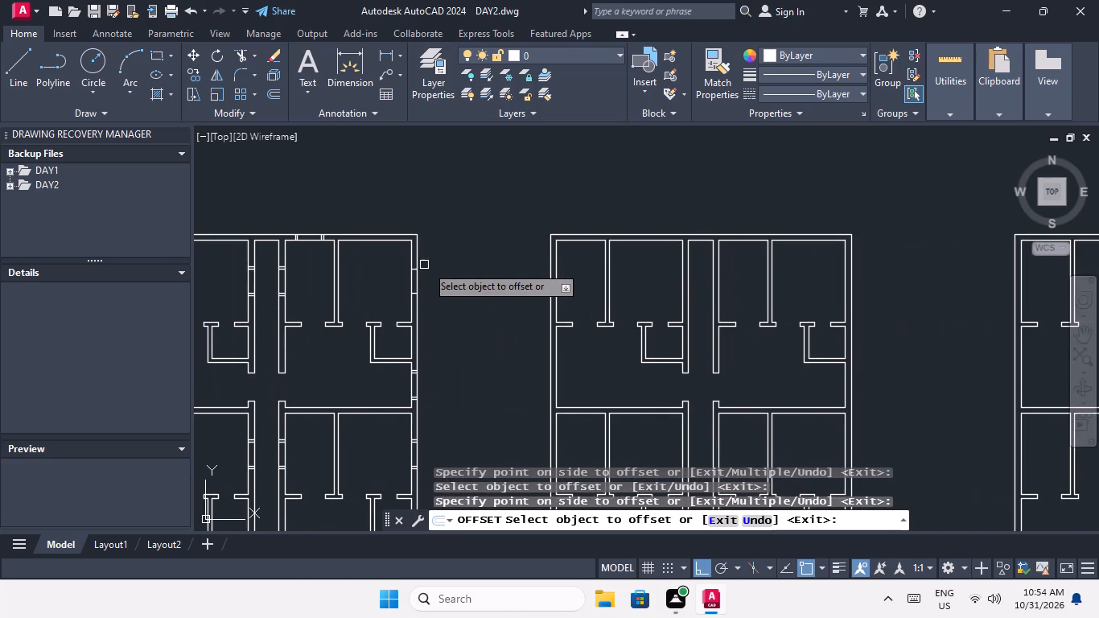
scroll(414, 273, up, 4)
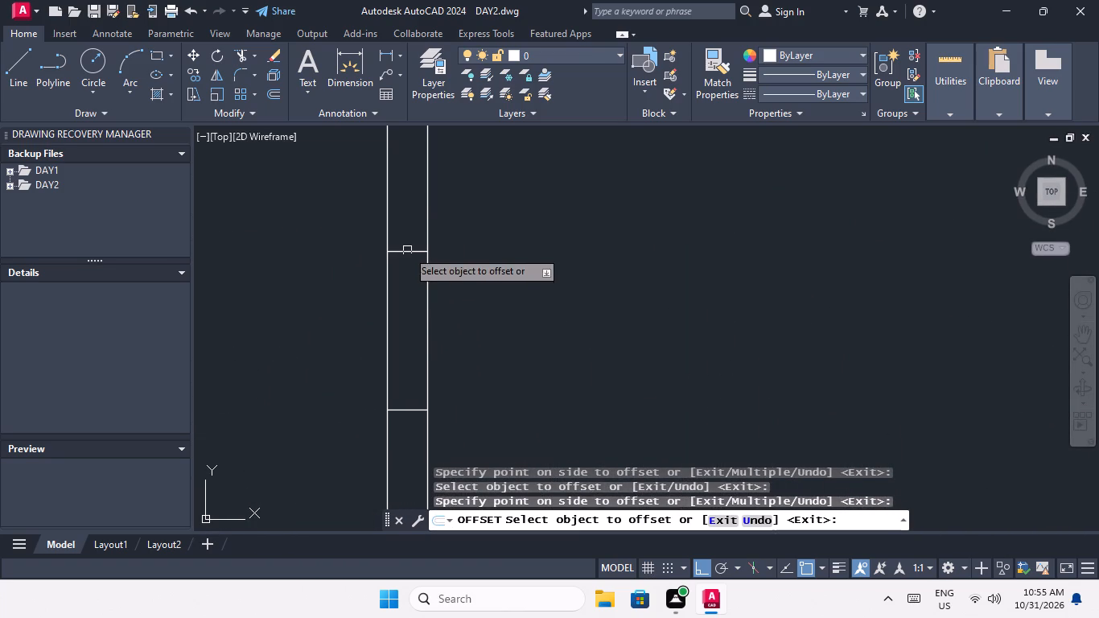
click(407, 249)
click(405, 201)
scroll(407, 290, down, 3)
scroll(418, 340, up, 2)
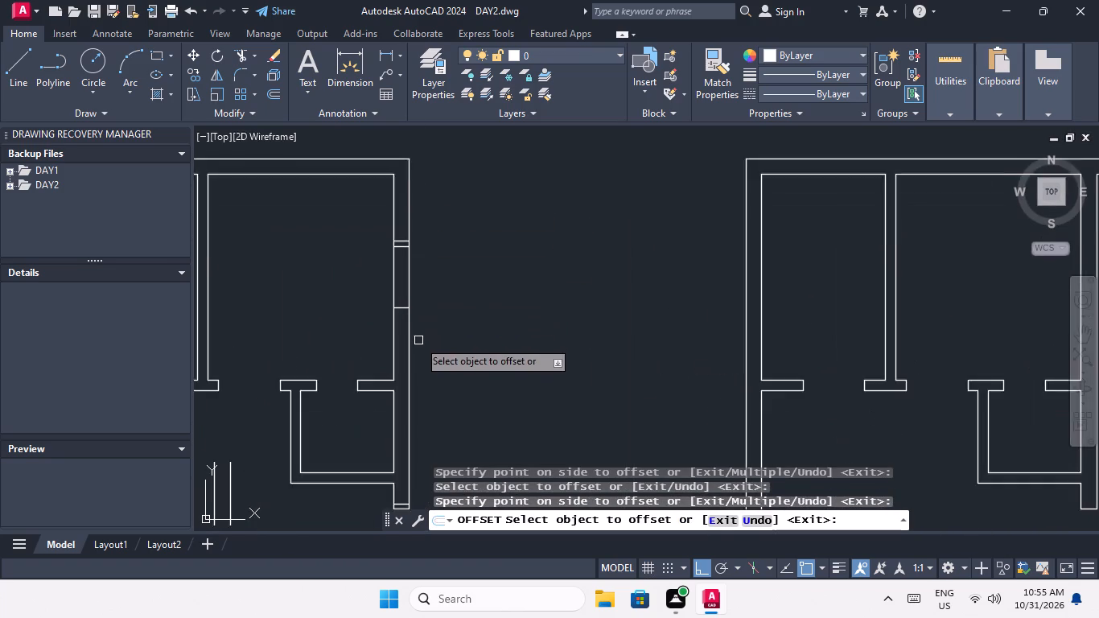
scroll(389, 304, up, 1)
drag(390, 281, 395, 305)
click(400, 328)
scroll(405, 299, down, 3)
middle_drag(472, 293, 481, 355)
scroll(481, 304, down, 2)
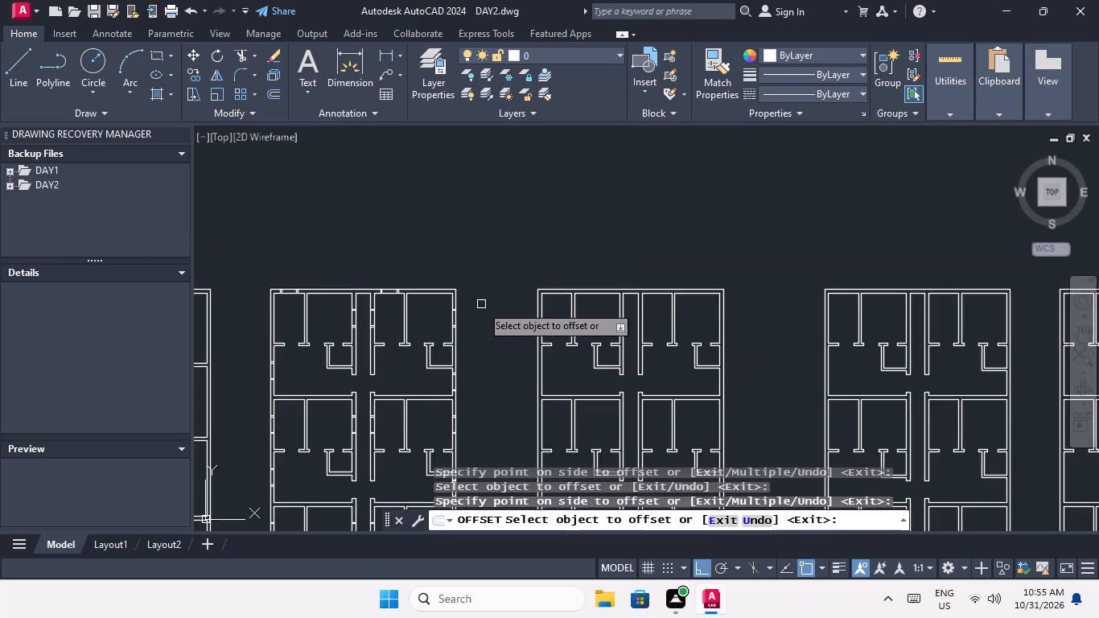
middle_drag(480, 303, 485, 216)
key(Escape)
key(Escape)
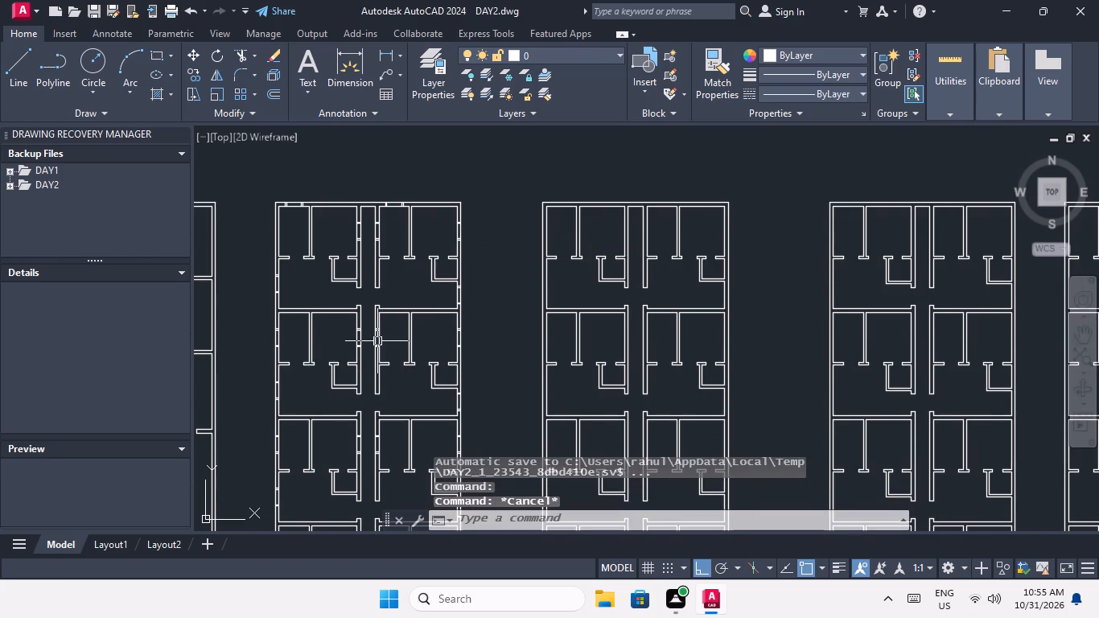
Trim the overlapping inner wall lines at the bottom-left corner of the block that has the windows.
middle_drag(384, 332, 453, 48)
middle_drag(448, 316, 408, 423)
scroll(399, 421, down, 1)
scroll(407, 314, down, 1)
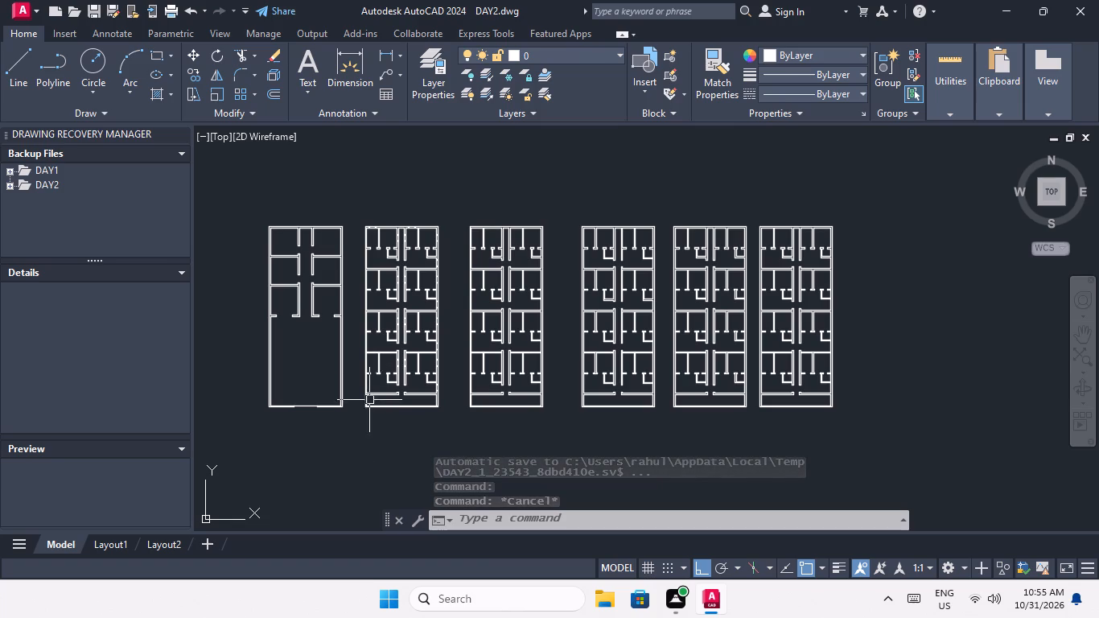
scroll(369, 400, up, 4)
middle_drag(405, 402, 404, 450)
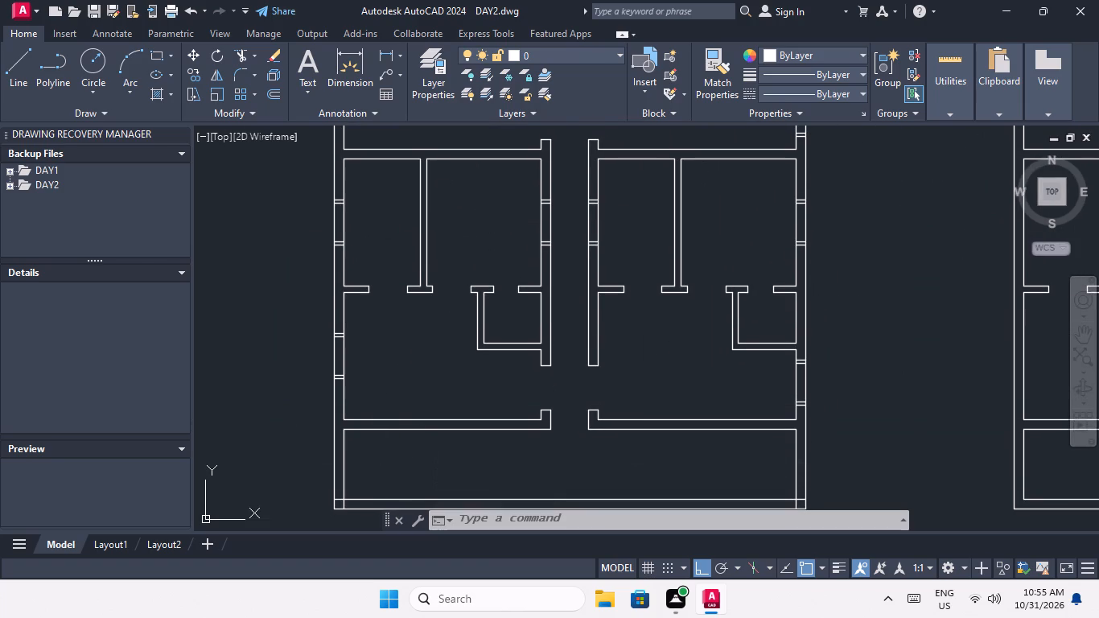
middle_drag(348, 459, 401, 329)
key(Escape)
key(Escape)
key(Escape)
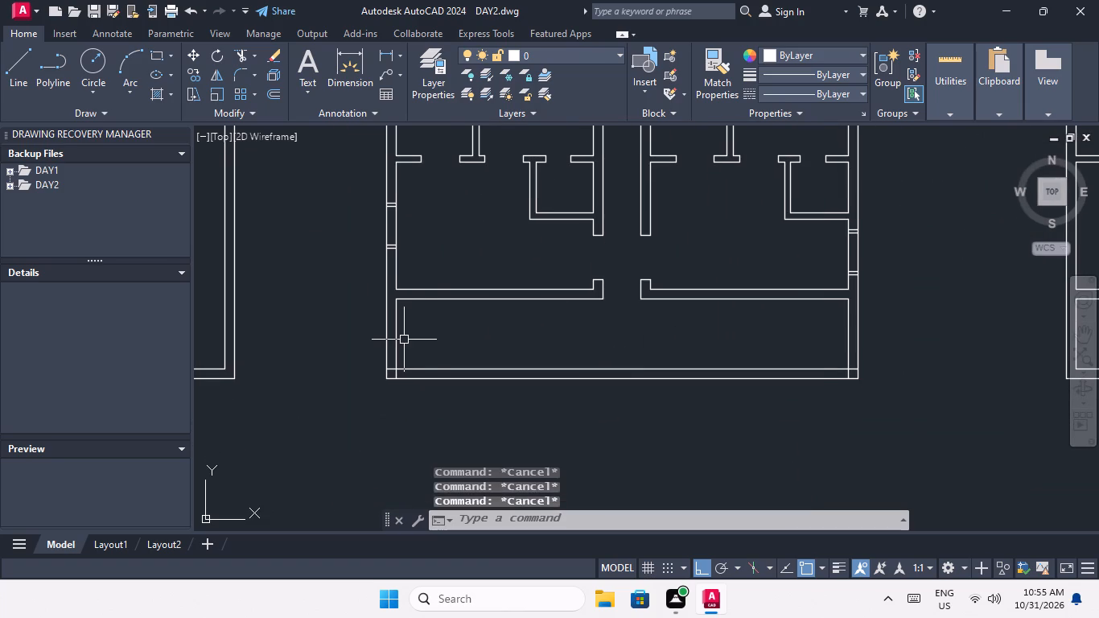
text(tr)
key(space)
key(space)
scroll(398, 378, up, 4)
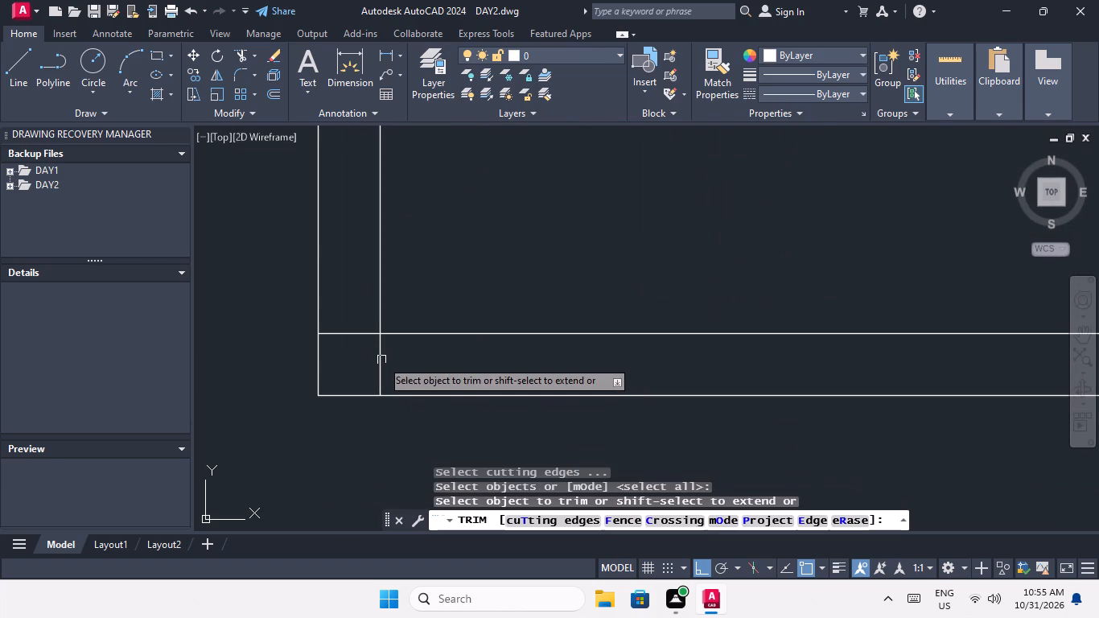
click(377, 362)
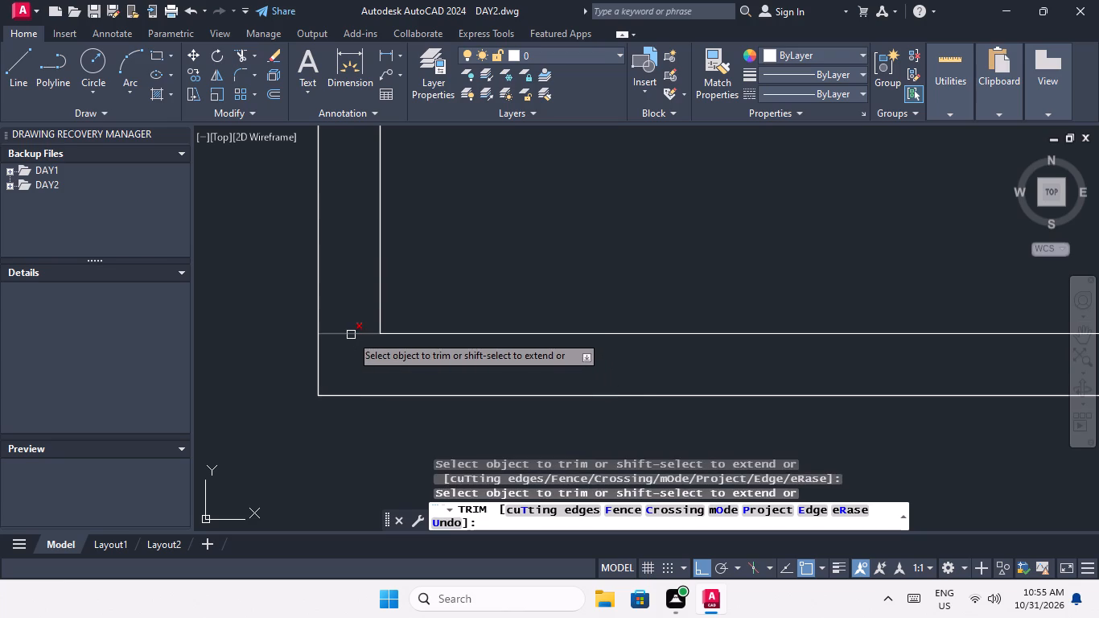
click(351, 335)
Trim the overlapping inner wall lines at the block's bottom-right corner and end the Trim command.
scroll(351, 334, down, 5)
scroll(640, 348, up, 5)
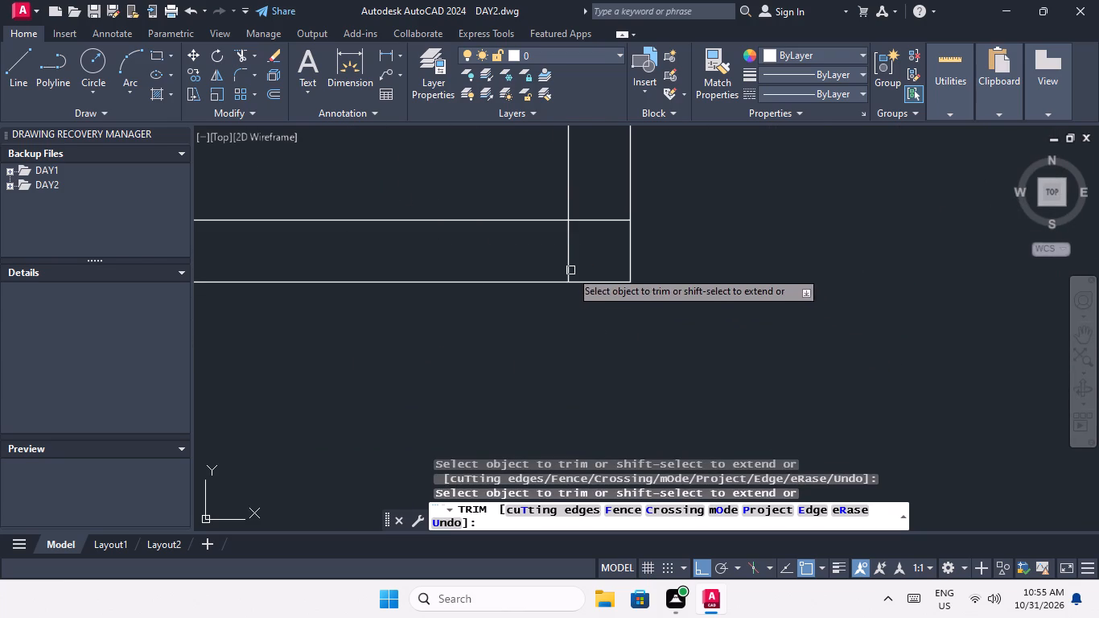
click(570, 263)
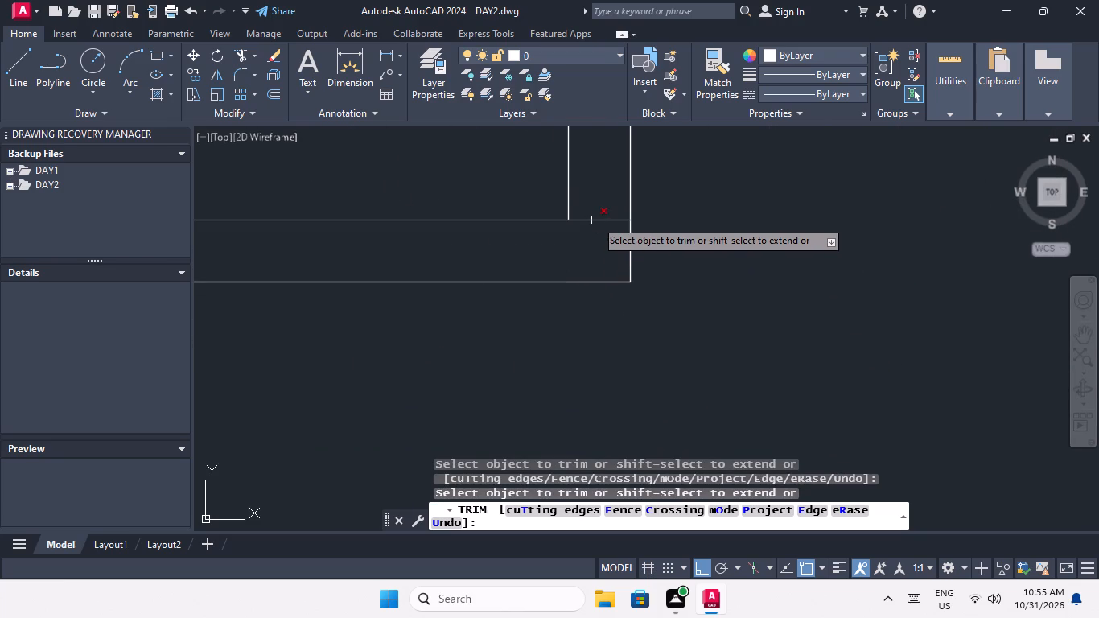
click(595, 220)
scroll(595, 220, down, 2)
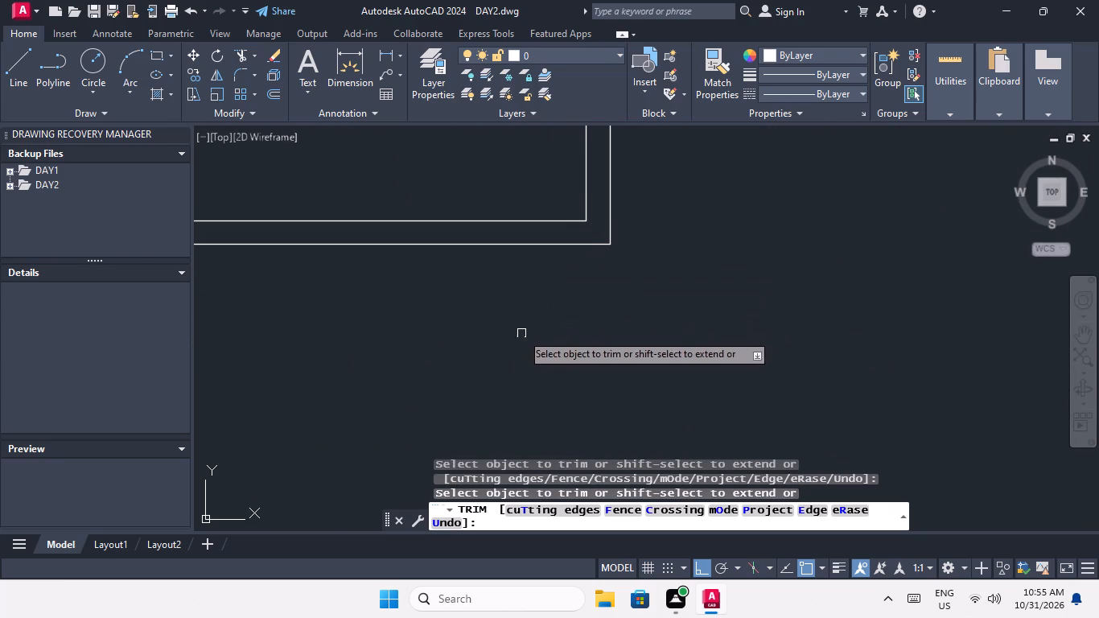
key(Escape)
key(Escape)
Draw a centre line between the inner edge midpoints of the lower-room window in the bottom-row left unit's outer wall.
scroll(484, 341, down, 3)
middle_drag(488, 352, 502, 414)
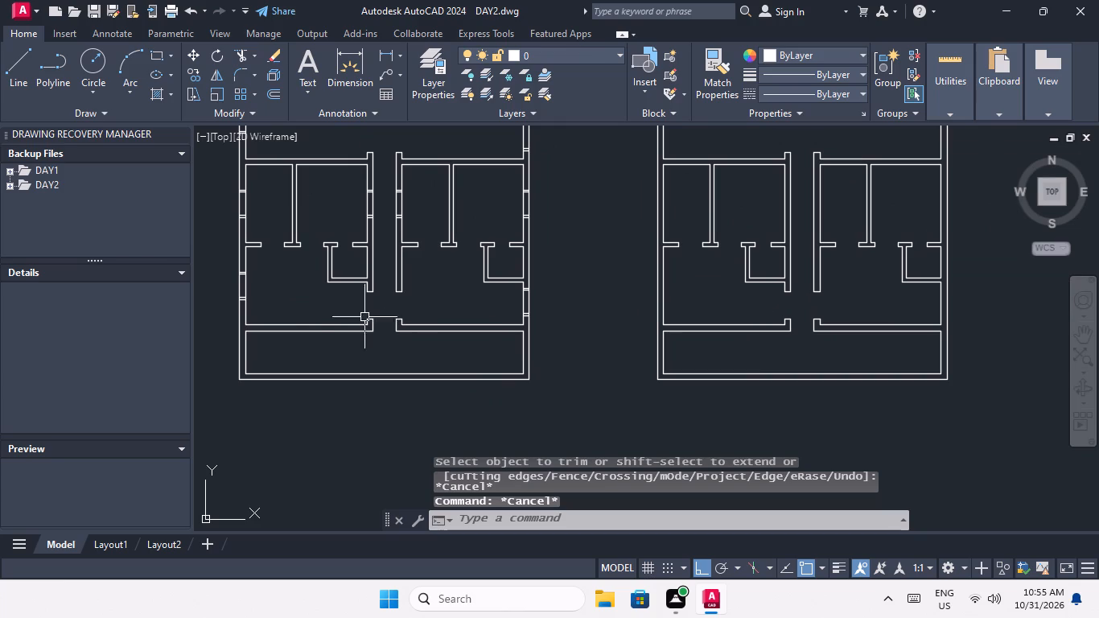
scroll(224, 287, up, 3)
key(Escape)
key(Escape)
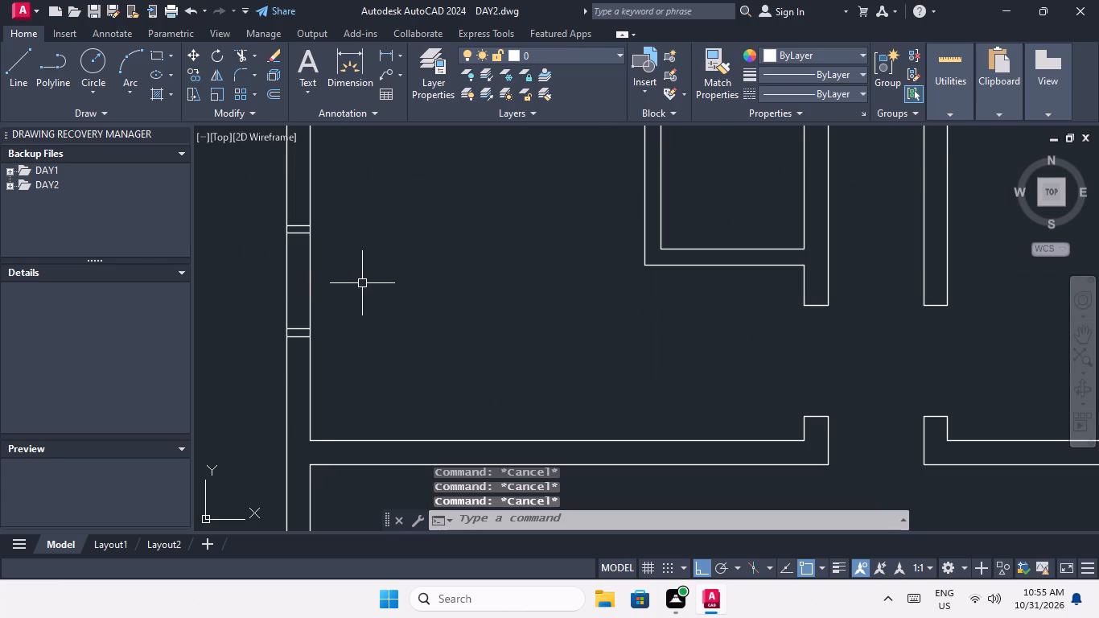
text(l)
key(space)
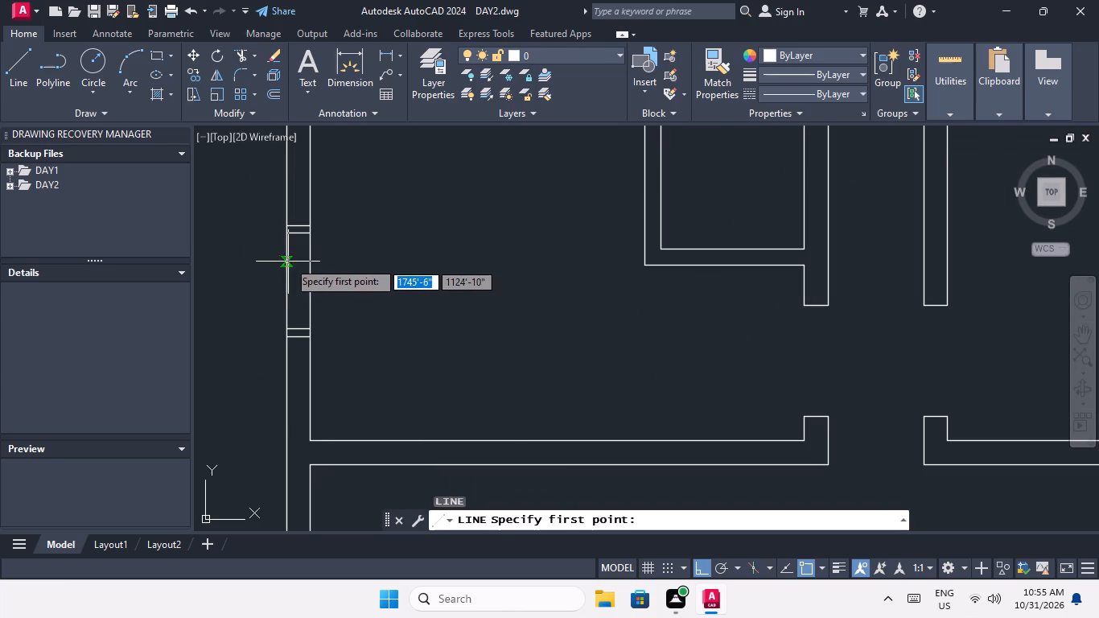
scroll(290, 241, up, 3)
click(322, 209)
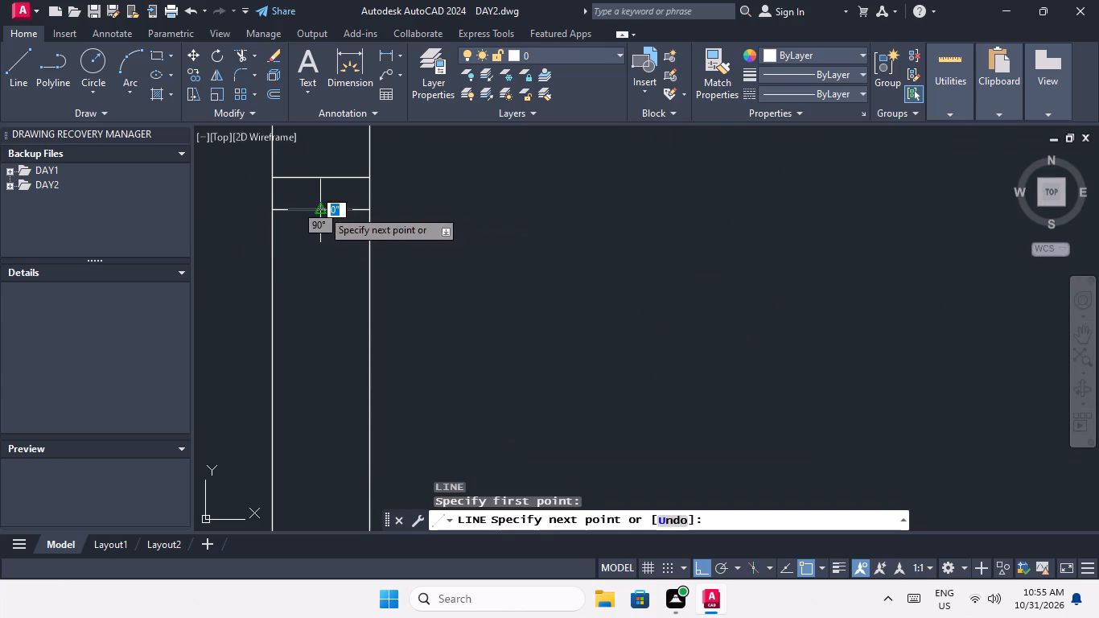
middle_drag(319, 315, 319, 215)
scroll(317, 232, down, 2)
scroll(313, 340, up, 2)
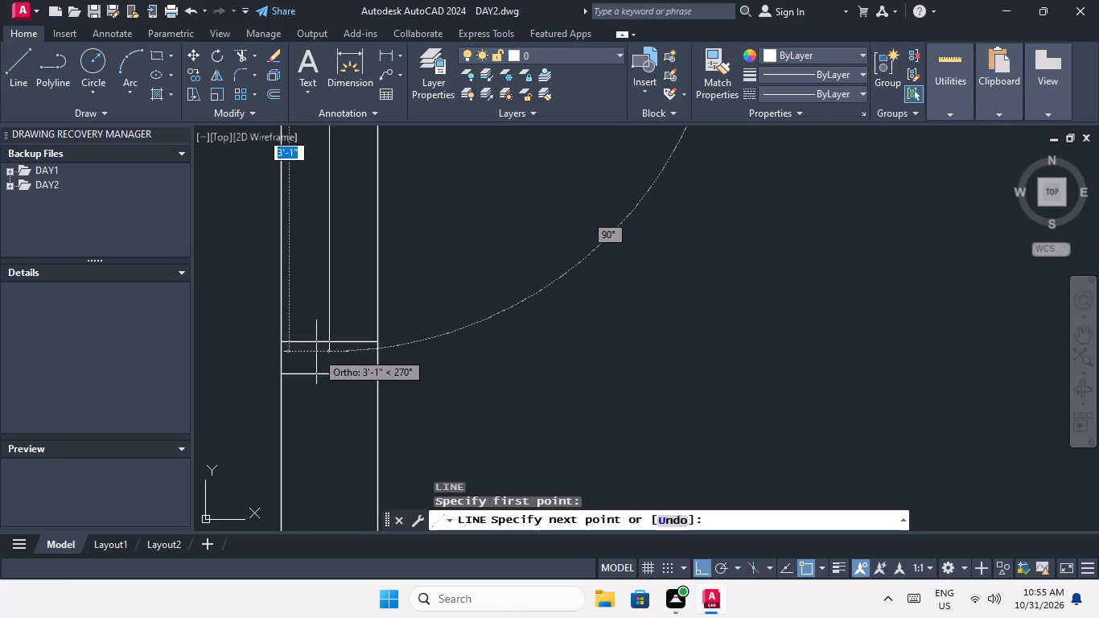
click(331, 340)
key(space)
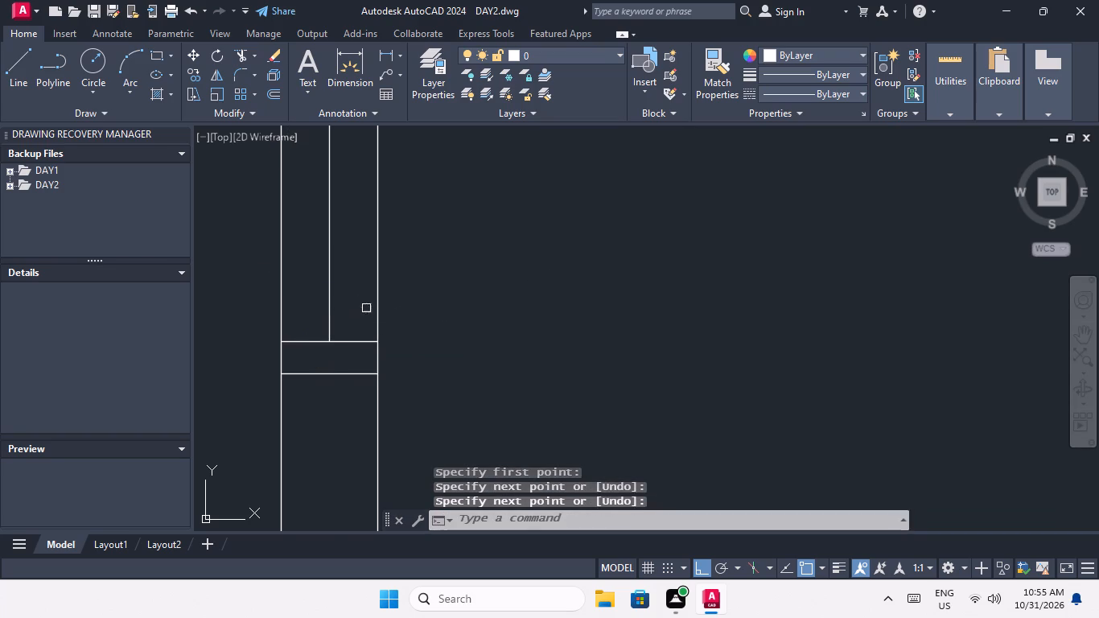
Draw a centre line between the inner edge midpoints of the lower-room window in the bottom-row right unit's outer wall.
scroll(366, 307, down, 4)
middle_drag(425, 314, 269, 356)
scroll(282, 322, down, 2)
key(space)
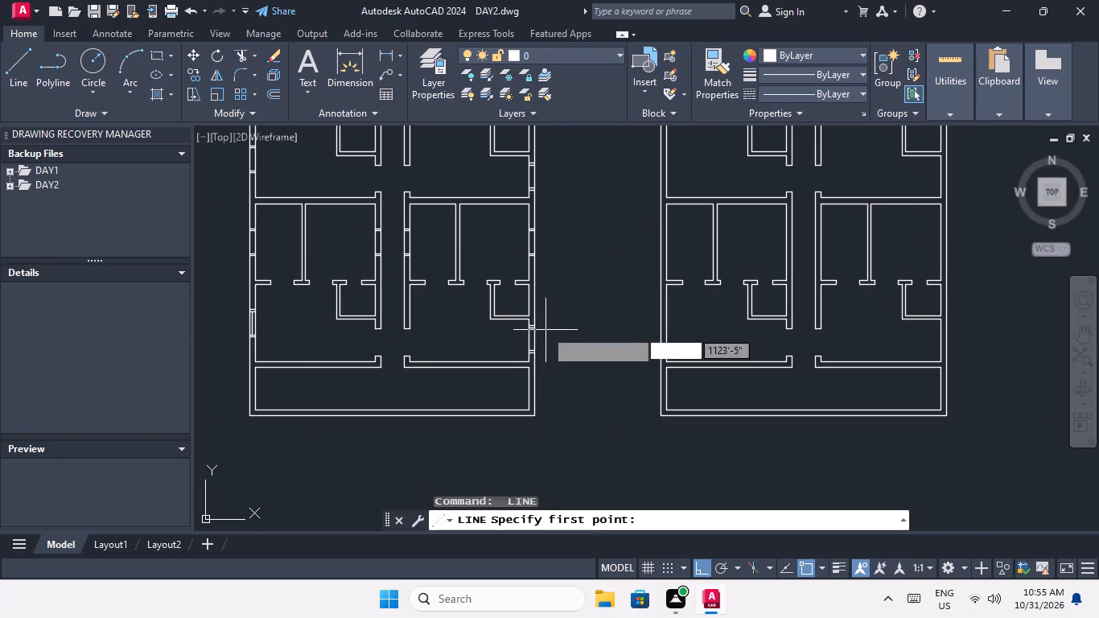
scroll(543, 334, up, 5)
click(455, 283)
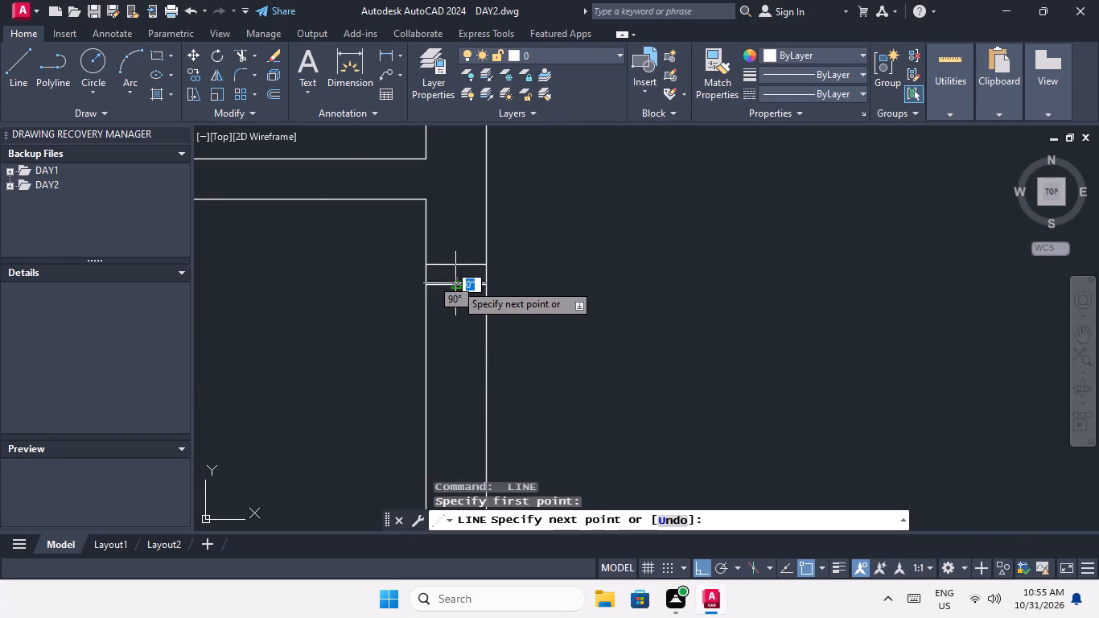
scroll(455, 279, down, 4)
scroll(460, 343, up, 3)
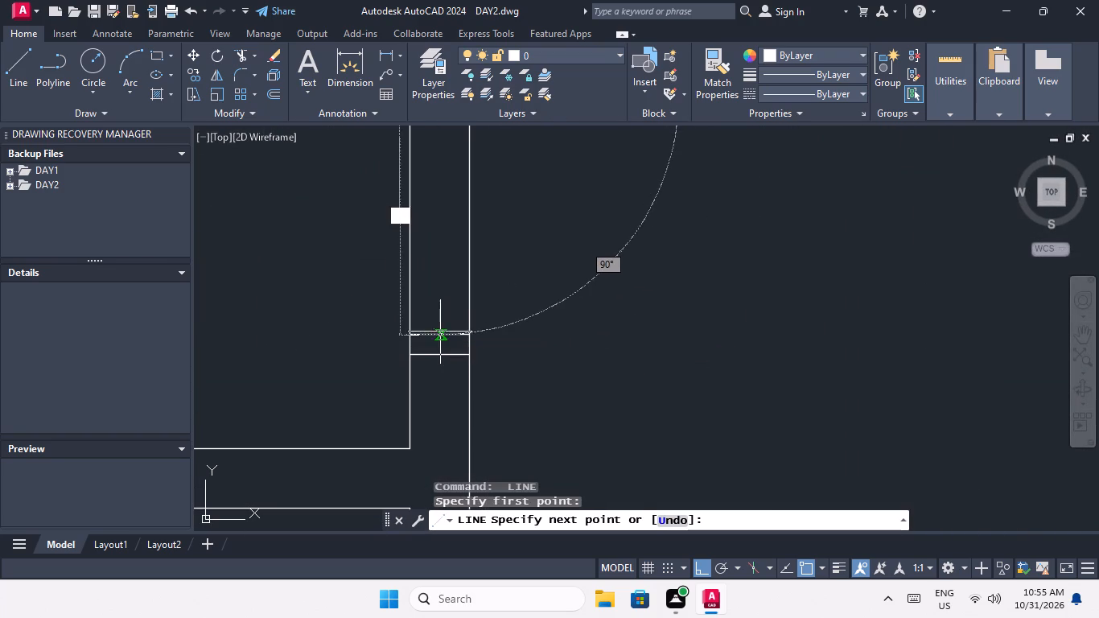
click(440, 334)
key(space)
Draw a centre line between the inner edge midpoints of the upper-room window in the bottom-row right unit's outer wall.
scroll(457, 315, down, 4)
middle_drag(500, 397, 501, 443)
middle_drag(512, 305, 518, 451)
key(space)
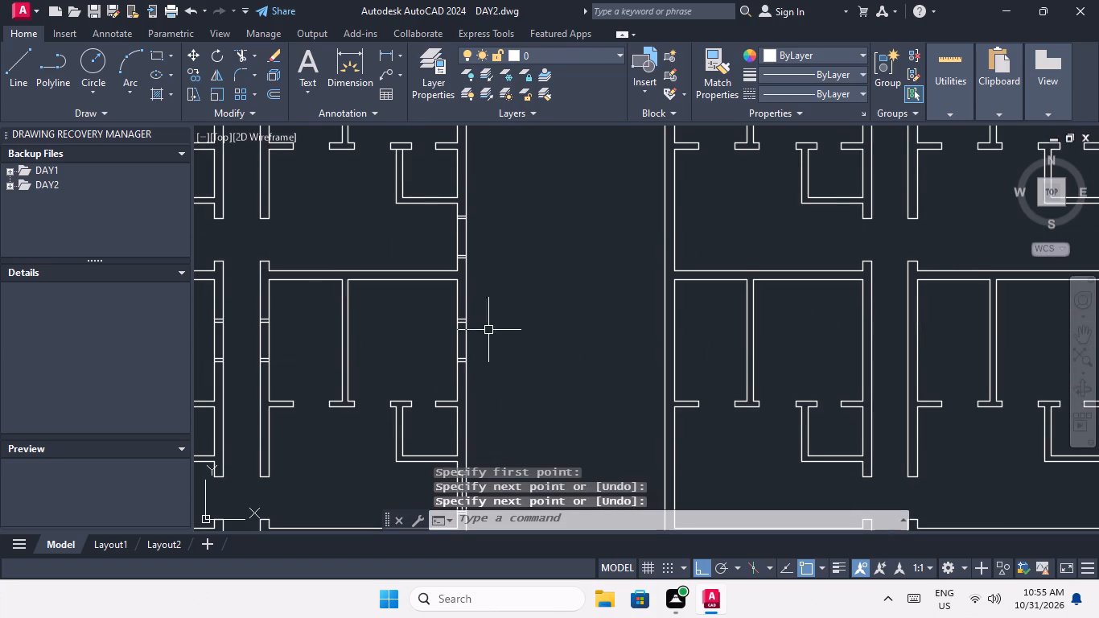
scroll(448, 325, up, 3)
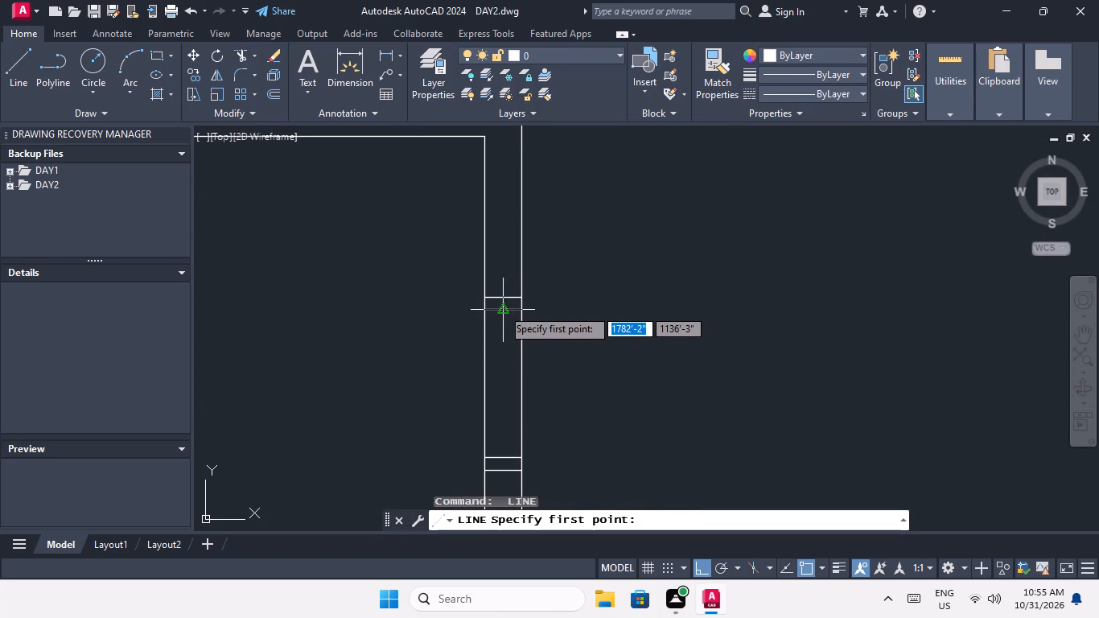
click(502, 308)
click(504, 459)
key(space)
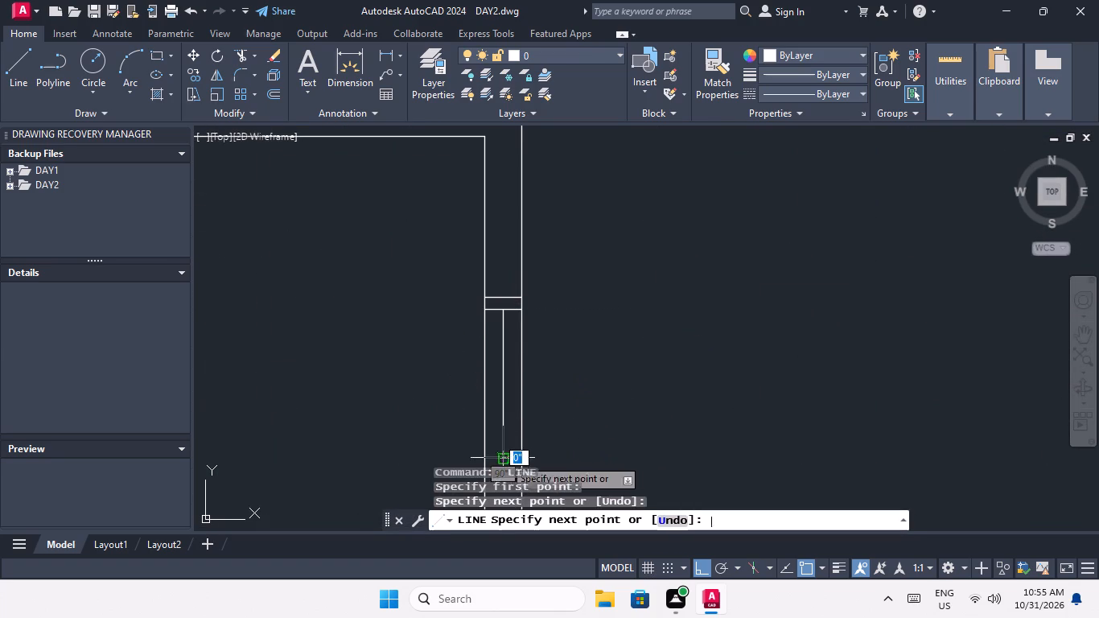
Draw 3' centre lines between the inner edge midpoints of the two corridor-side windows in the bottom row's right and left units.
scroll(416, 332, down, 3)
middle_drag(415, 344, 672, 297)
key(space)
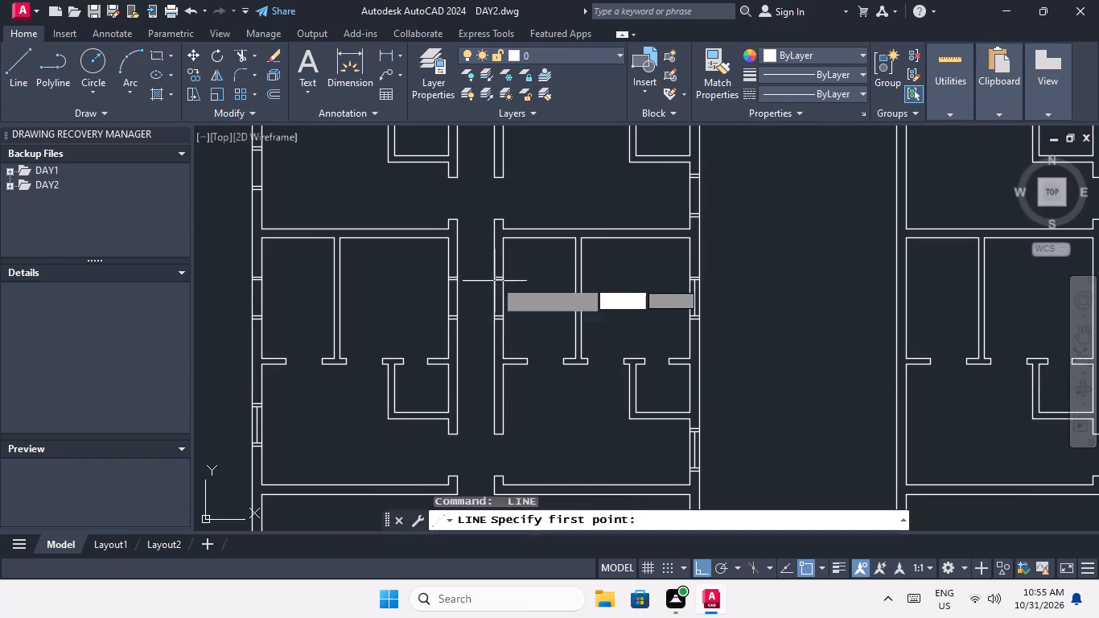
scroll(500, 278, up, 3)
click(489, 282)
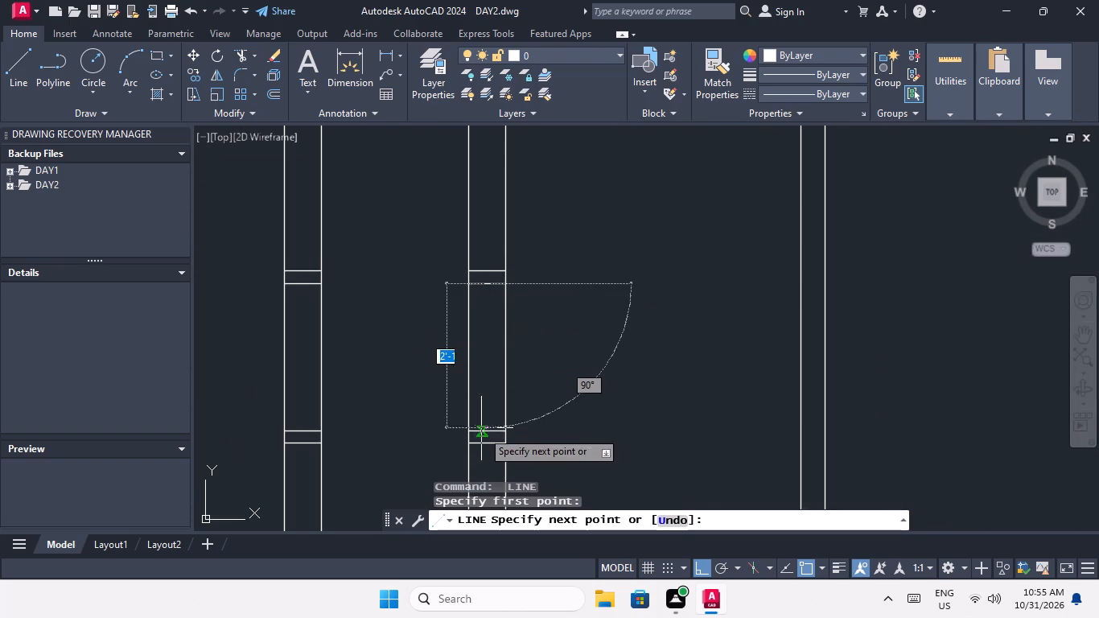
click(486, 432)
key(space)
middle_drag(398, 371, 521, 350)
key(space)
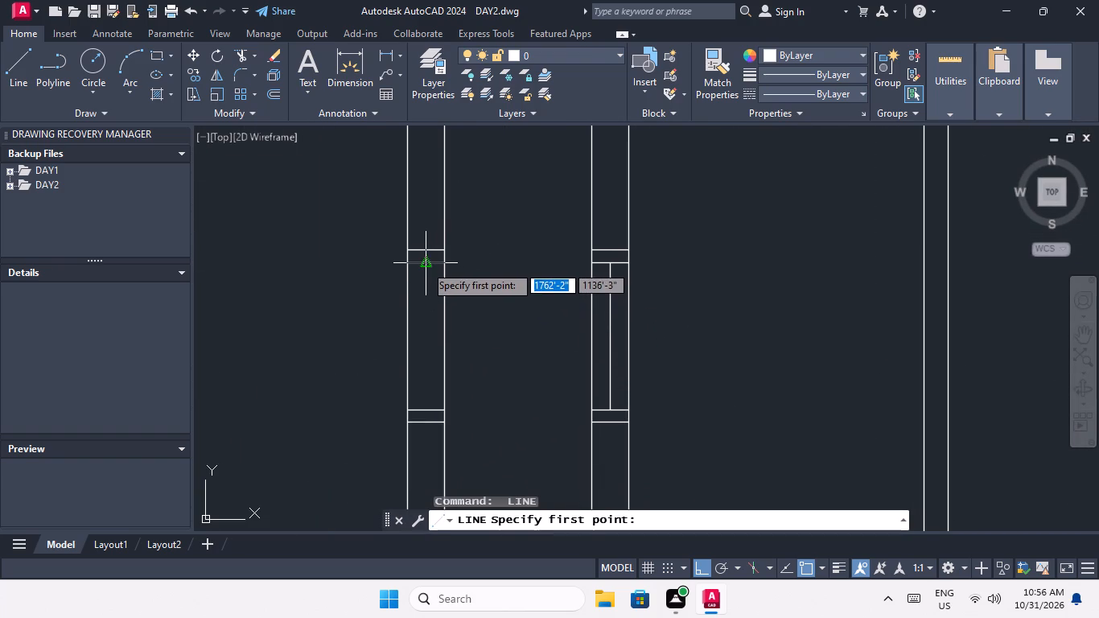
drag(425, 265, 425, 275)
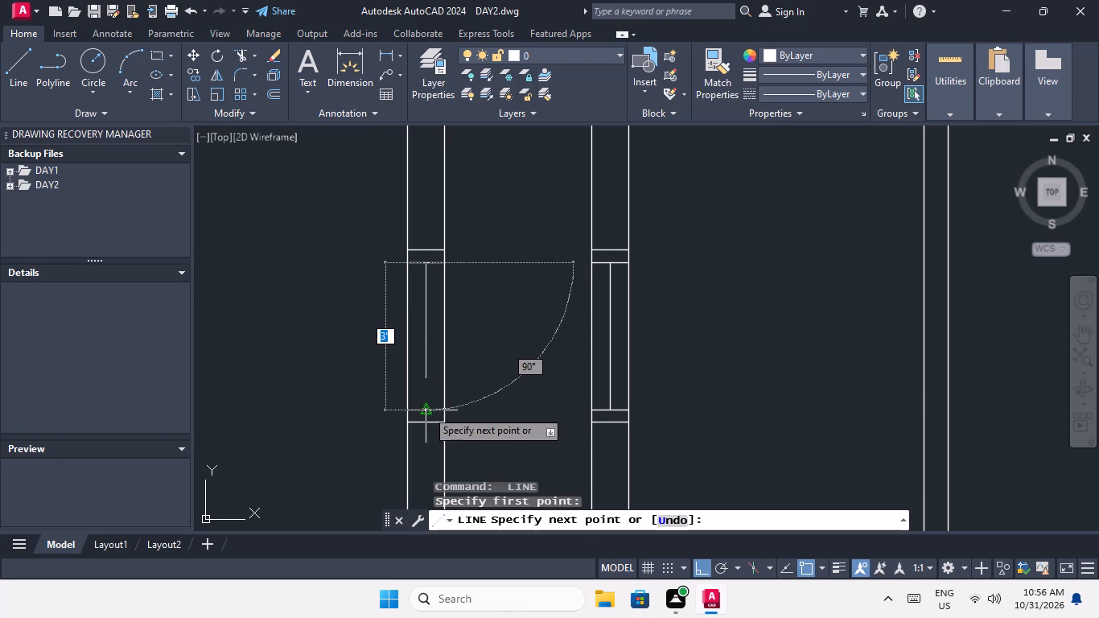
click(426, 409)
key(space)
Draw a 3' centre line between the inner edge midpoints of the upper-room window in the bottom-row left unit's outer wall.
scroll(430, 348, down, 3)
middle_drag(366, 365, 514, 340)
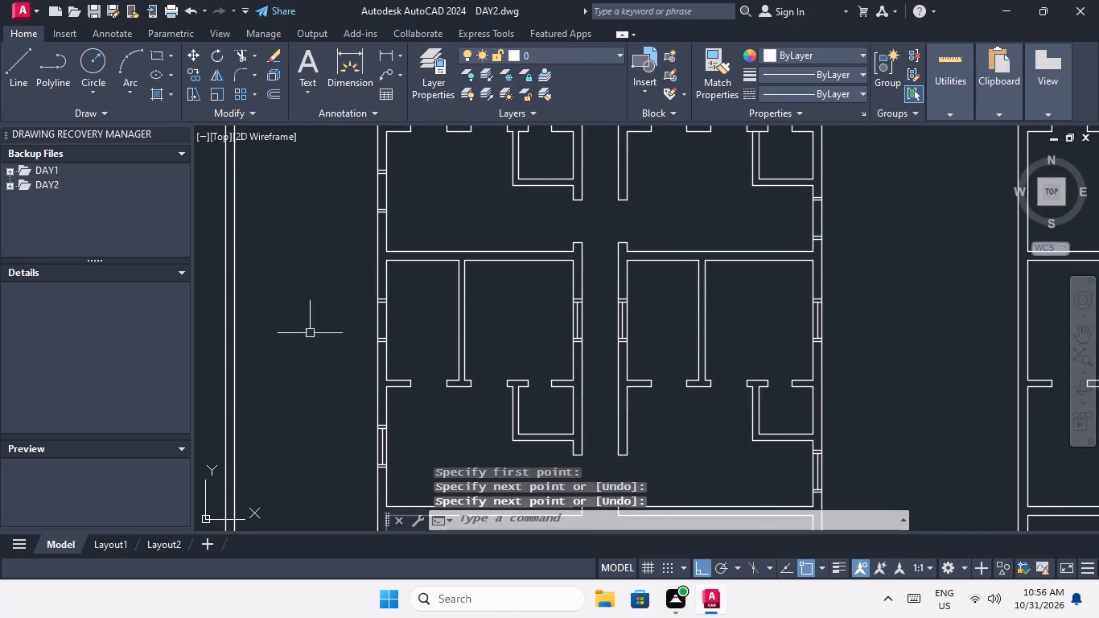
key(space)
scroll(376, 319, up, 2)
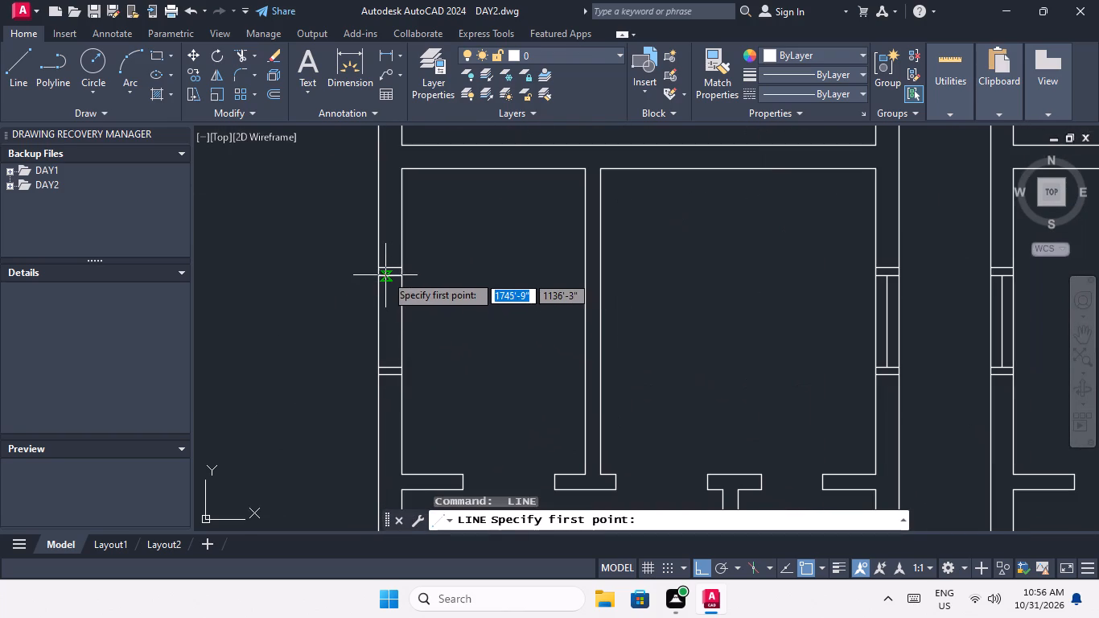
click(392, 277)
scroll(393, 365, up, 2)
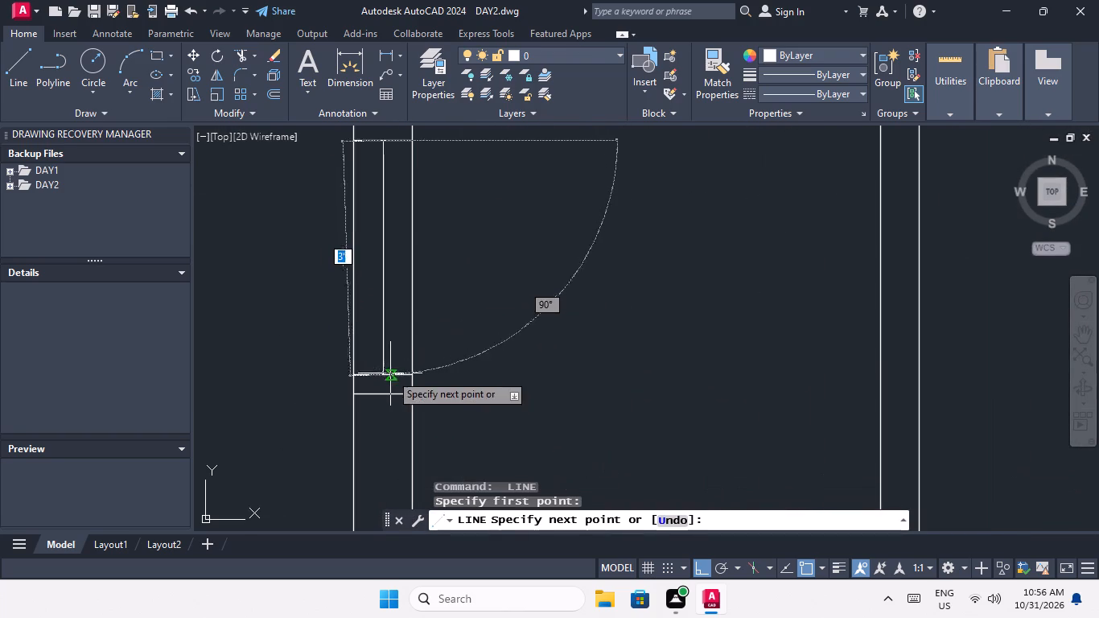
click(385, 373)
key(space)
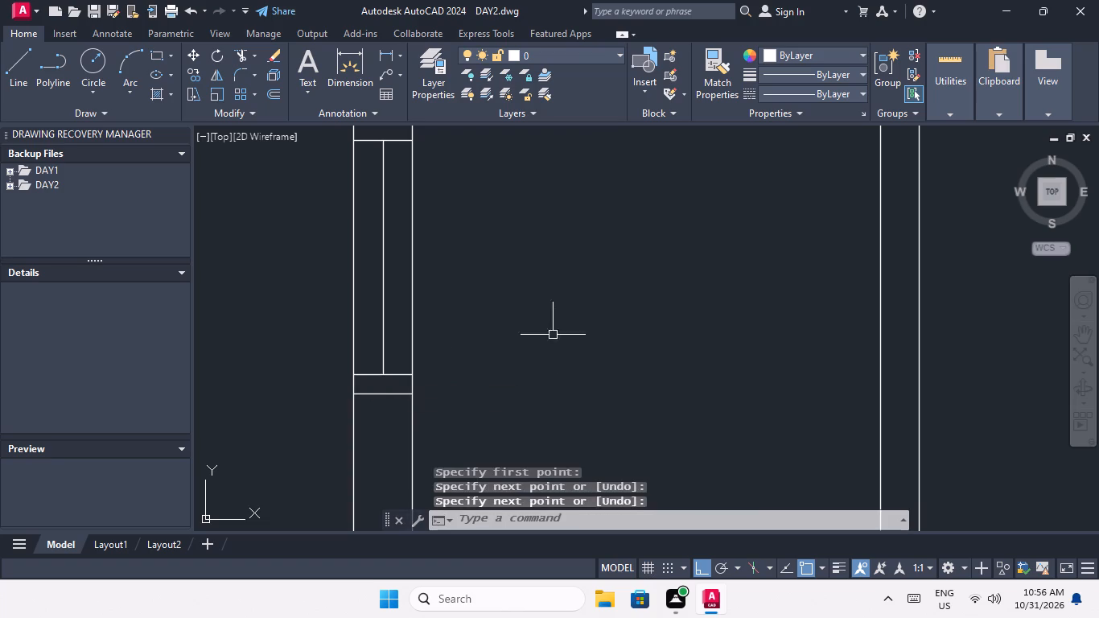
Draw a centre line through the lower-room window in the left unit's outer wall, second row from the bottom.
scroll(553, 325, down, 4)
middle_drag(566, 329, 455, 355)
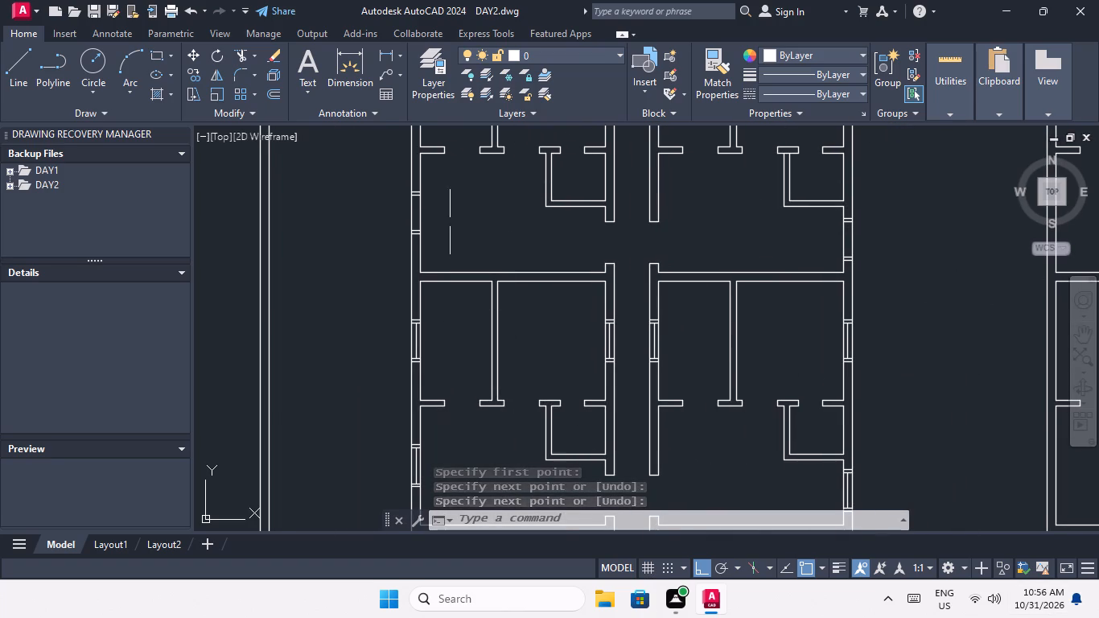
key(space)
scroll(418, 189, up, 5)
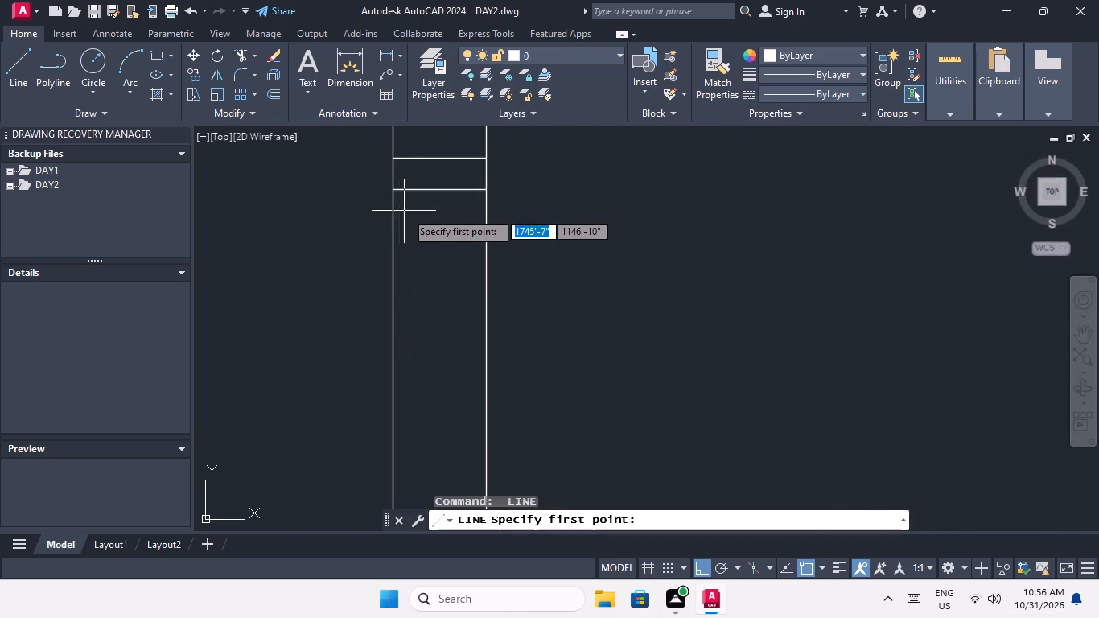
click(438, 190)
scroll(437, 192, down, 3)
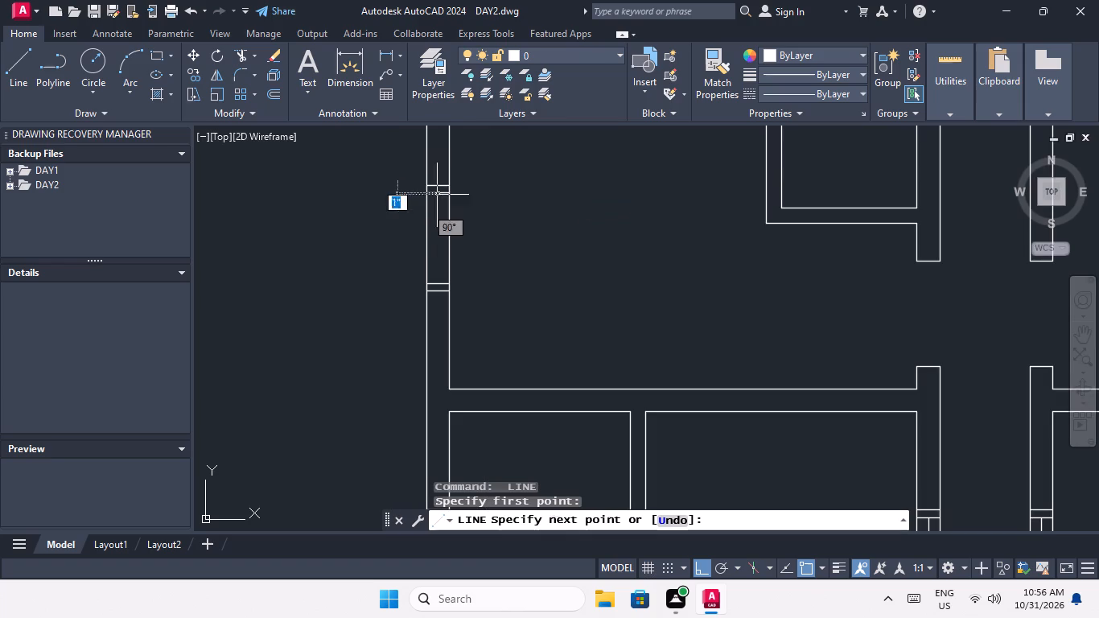
scroll(438, 261, up, 3)
click(433, 351)
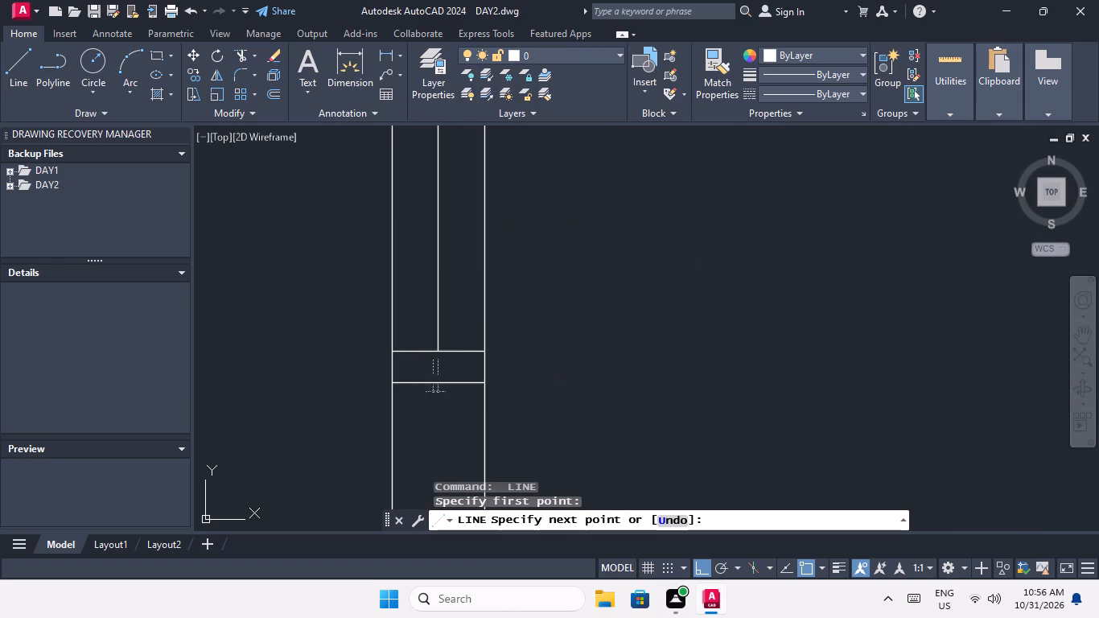
key(space)
Draw a 3' centre line between the inner edge midpoints of the right unit's lower-room outer-wall window, second row from the bottom.
scroll(441, 286, down, 4)
middle_drag(562, 290, 401, 310)
scroll(442, 271, down, 3)
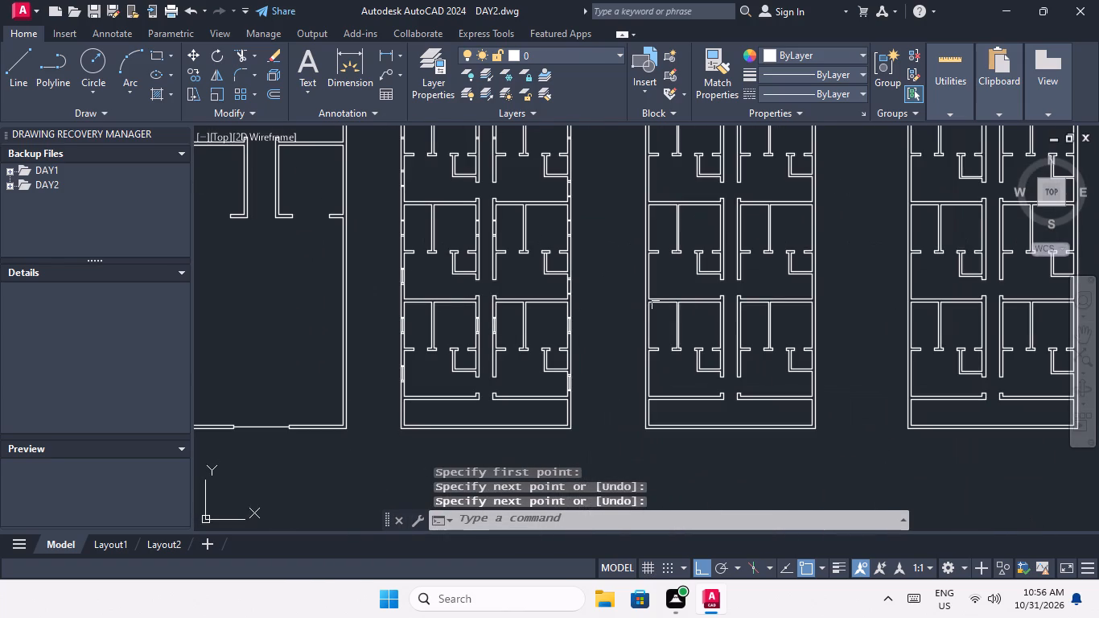
scroll(574, 295, up, 4)
key(space)
scroll(536, 213, up, 2)
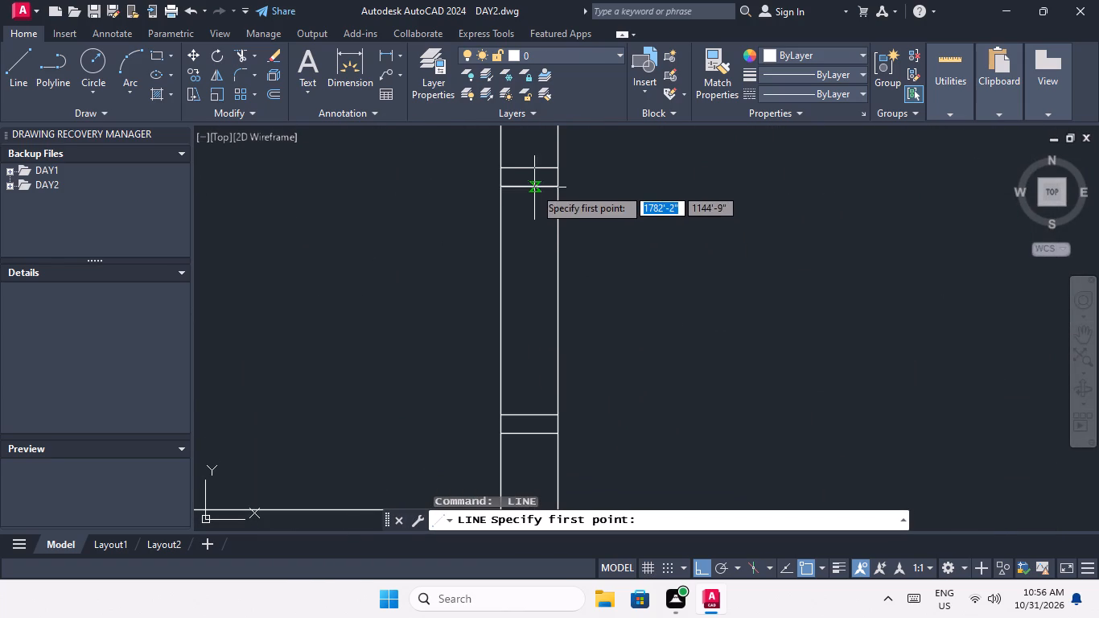
click(533, 188)
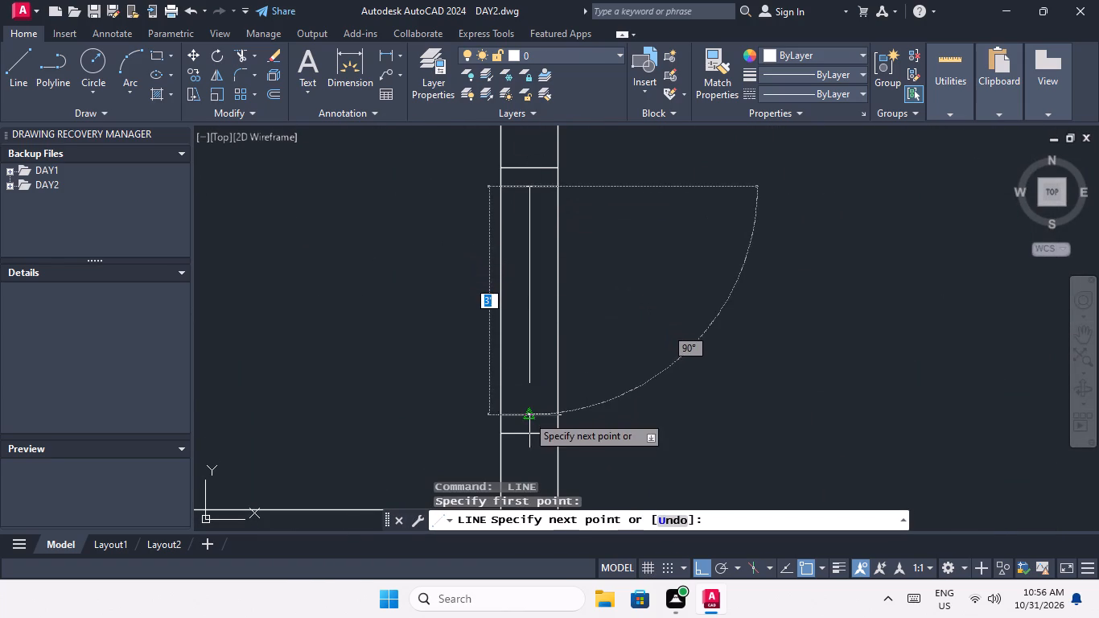
click(526, 416)
key(space)
Draw a centre line between the inner edge midpoints of the left unit's upper-room outer-wall window, second row from the bottom.
scroll(442, 301, down, 3)
middle_drag(447, 304, 492, 325)
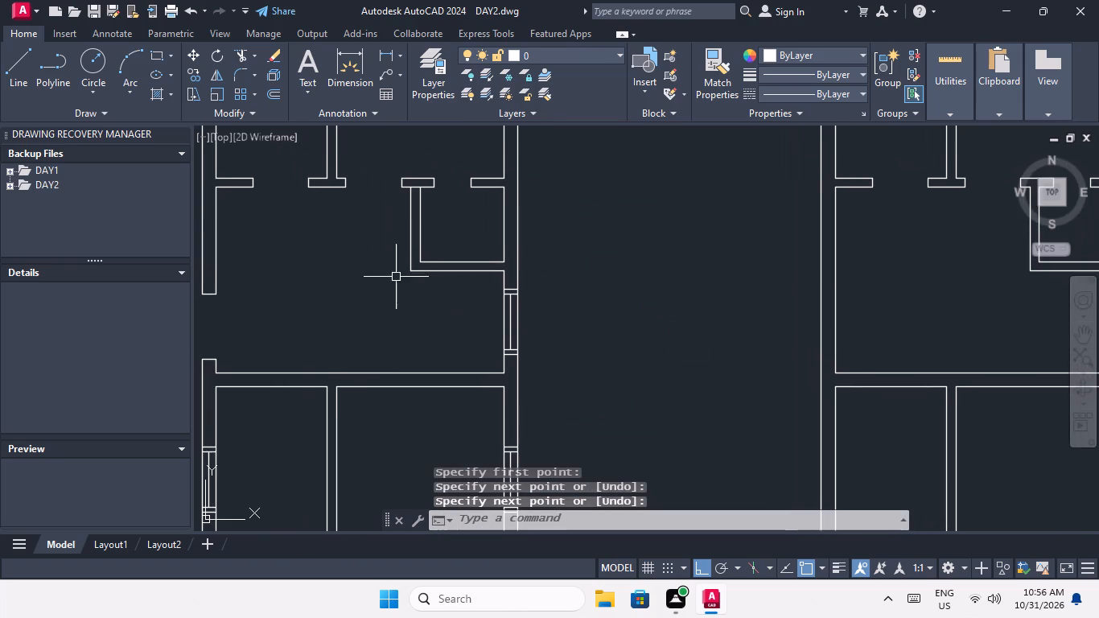
middle_drag(398, 276, 504, 328)
scroll(495, 326, down, 2)
middle_click(504, 365)
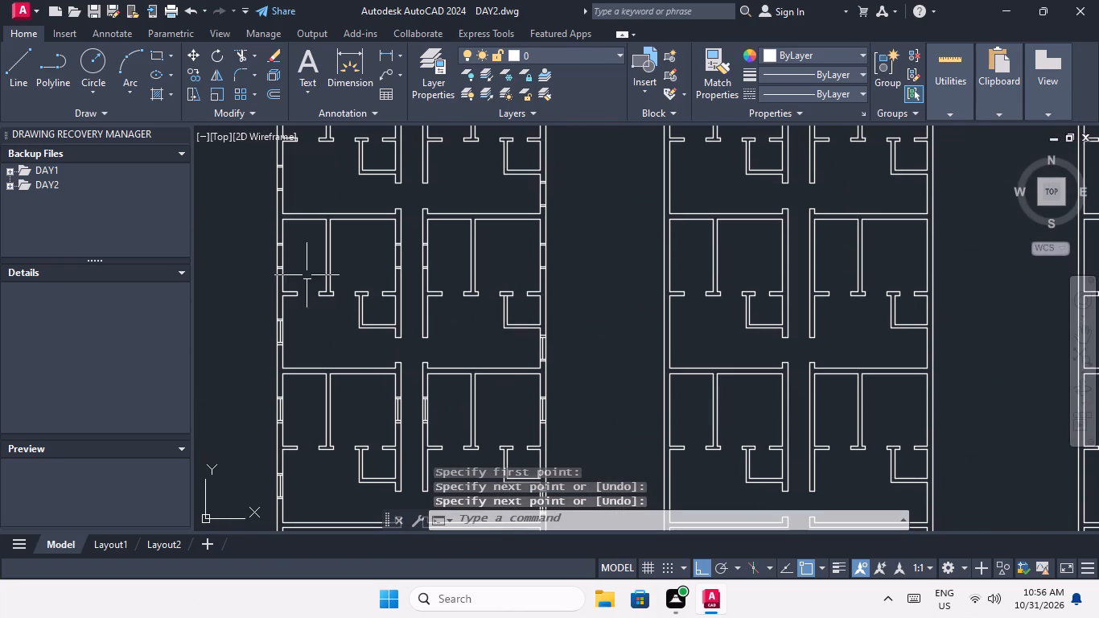
scroll(285, 246, up, 4)
key(space)
drag(253, 237, 252, 259)
click(256, 377)
key(space)
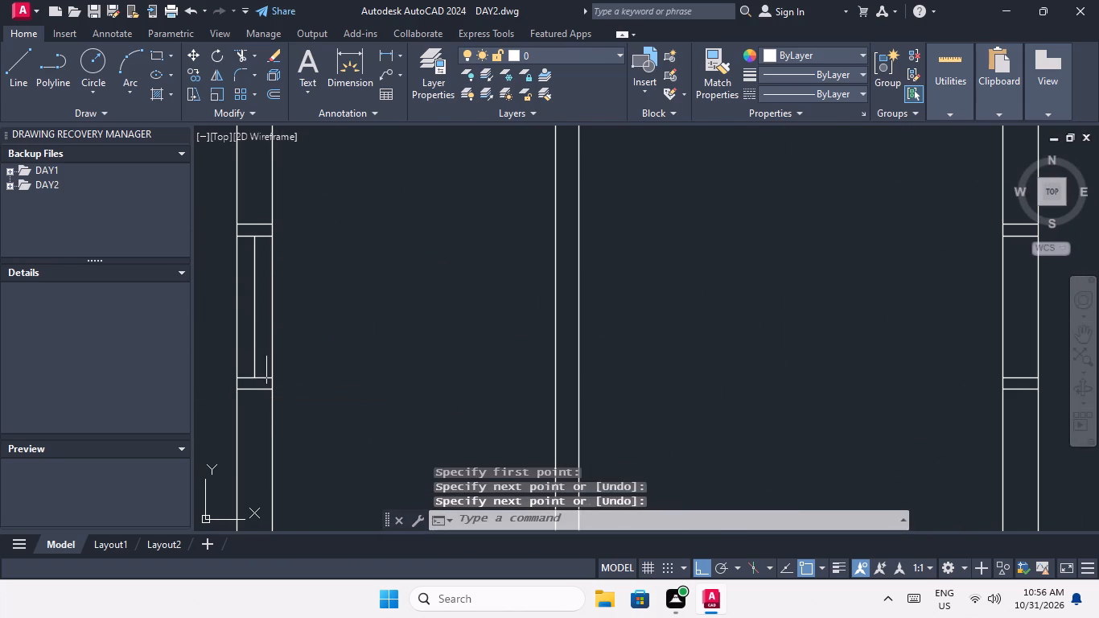
Draw 3' centre lines between the inner edge midpoints of both corridor-side windows, left and right units, second row from the bottom.
scroll(299, 283, down, 4)
scroll(426, 284, up, 3)
key(space)
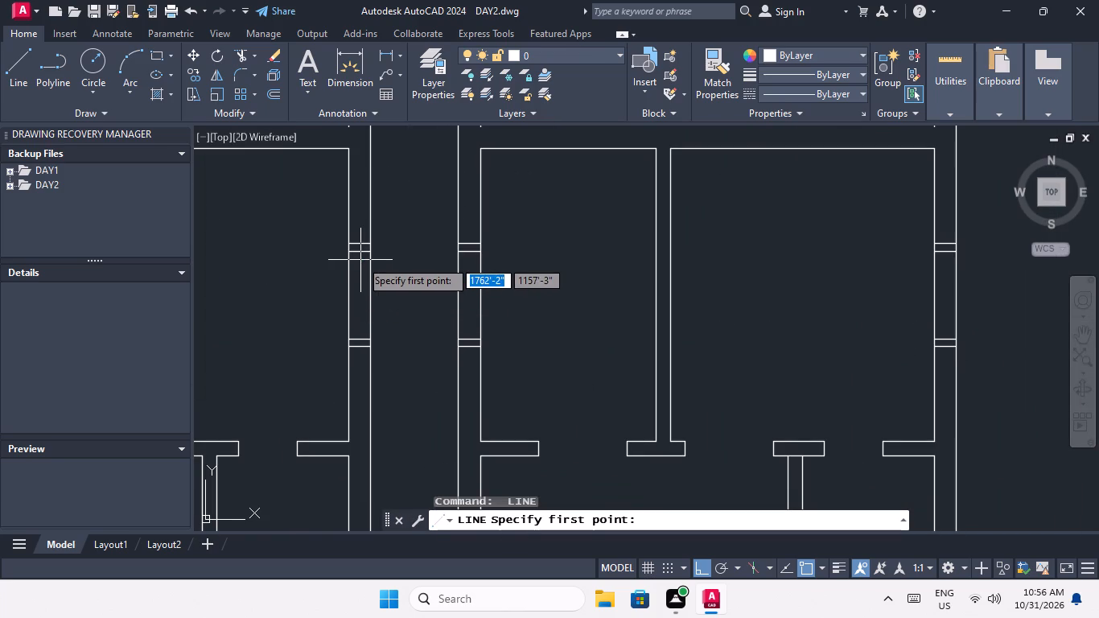
drag(359, 250, 359, 257)
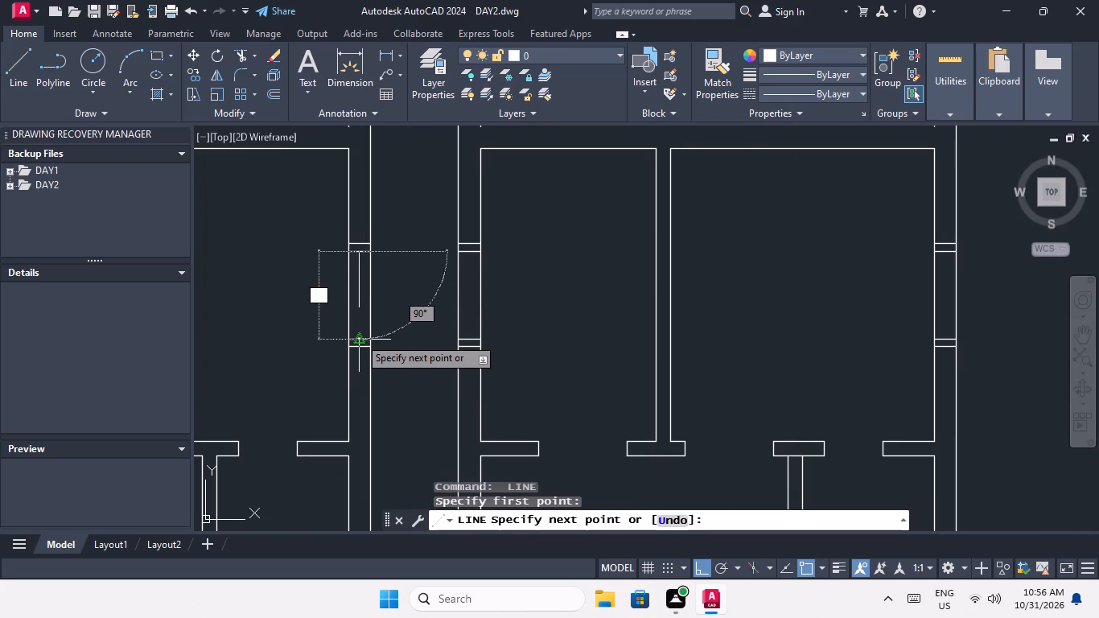
click(359, 337)
key(space)
key(space)
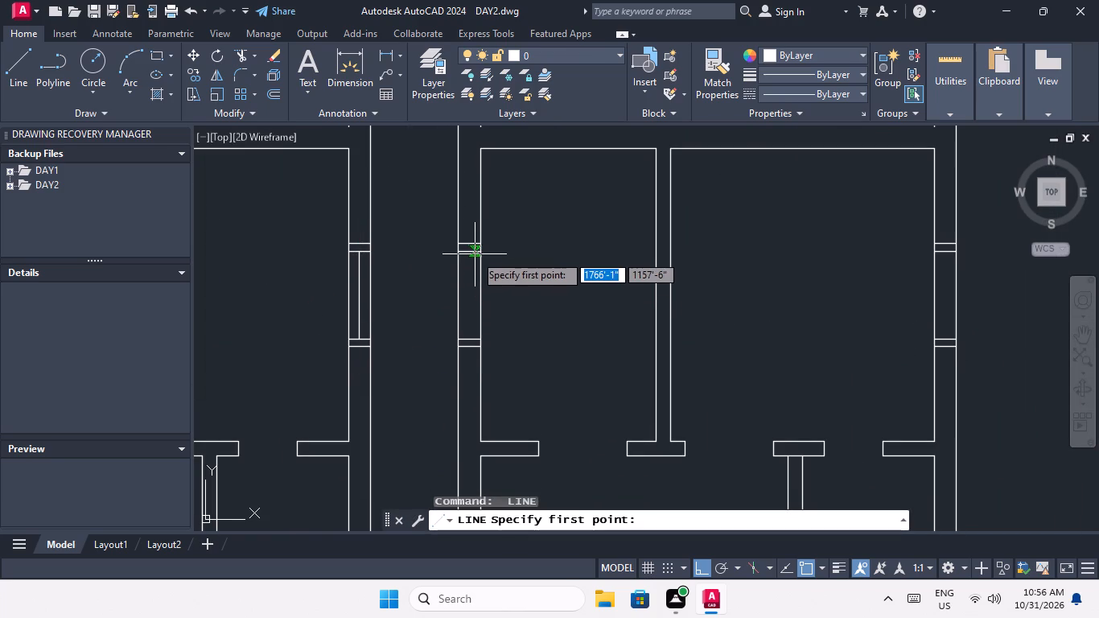
click(471, 253)
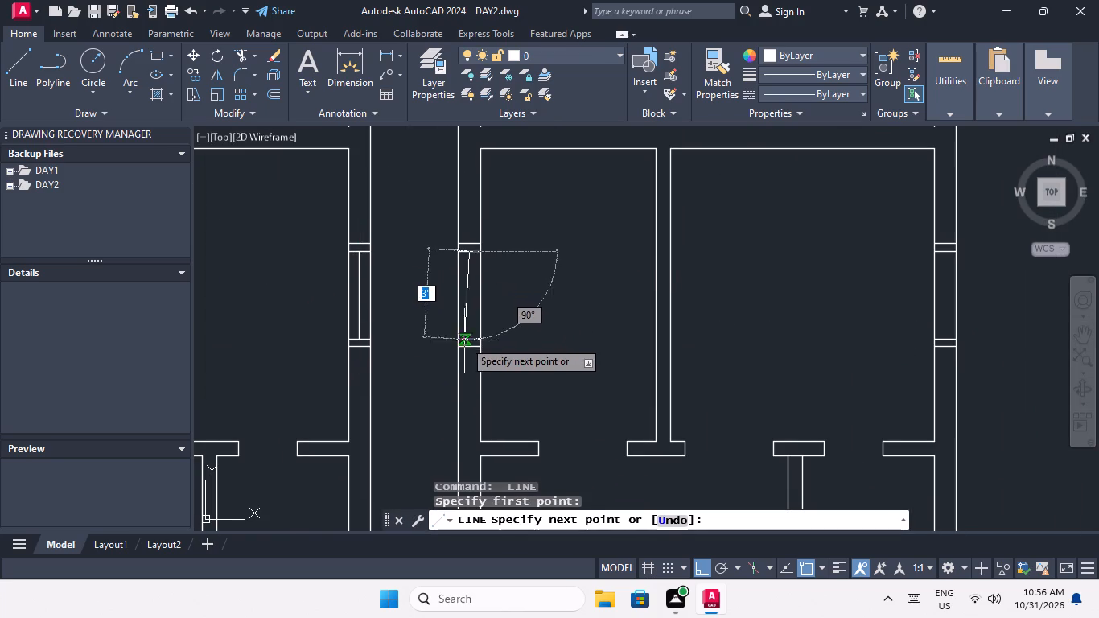
click(471, 340)
key(space)
Draw a 3' centre line between the inner edge midpoints of the right unit's upper-room outer-wall window, second row from the bottom.
scroll(474, 272, down, 3)
key(space)
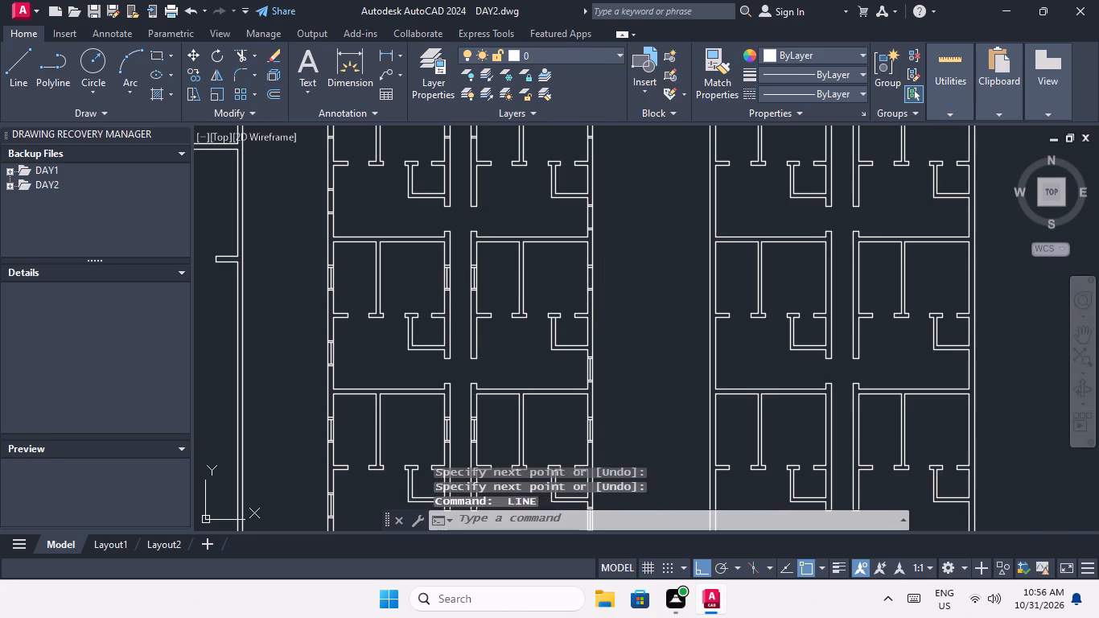
scroll(593, 280, up, 5)
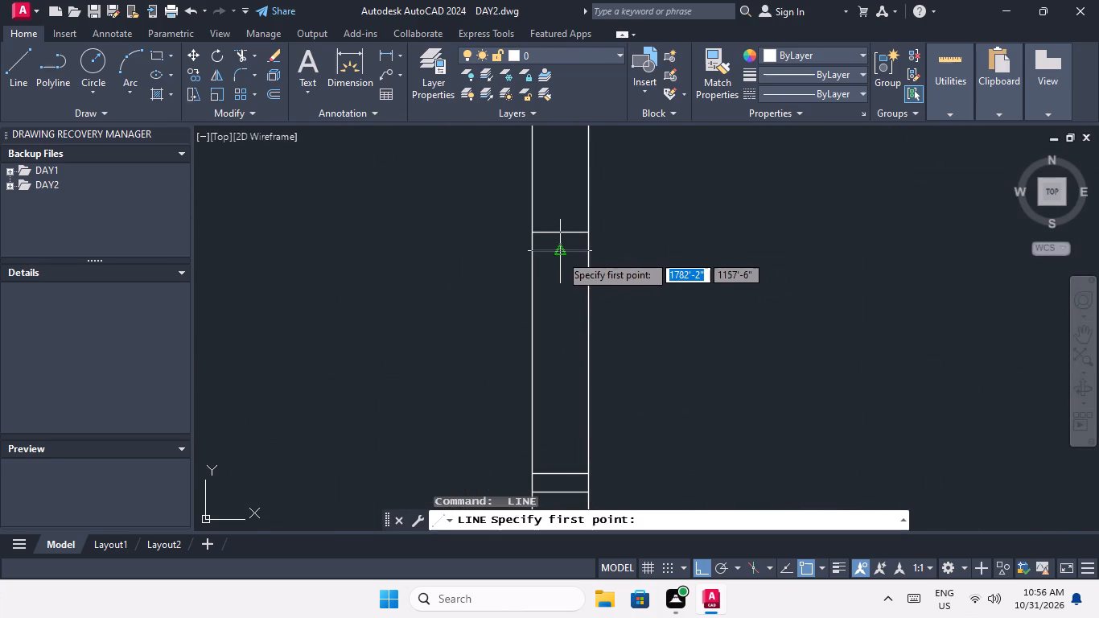
click(562, 253)
scroll(562, 253, down, 2)
scroll(557, 324, up, 2)
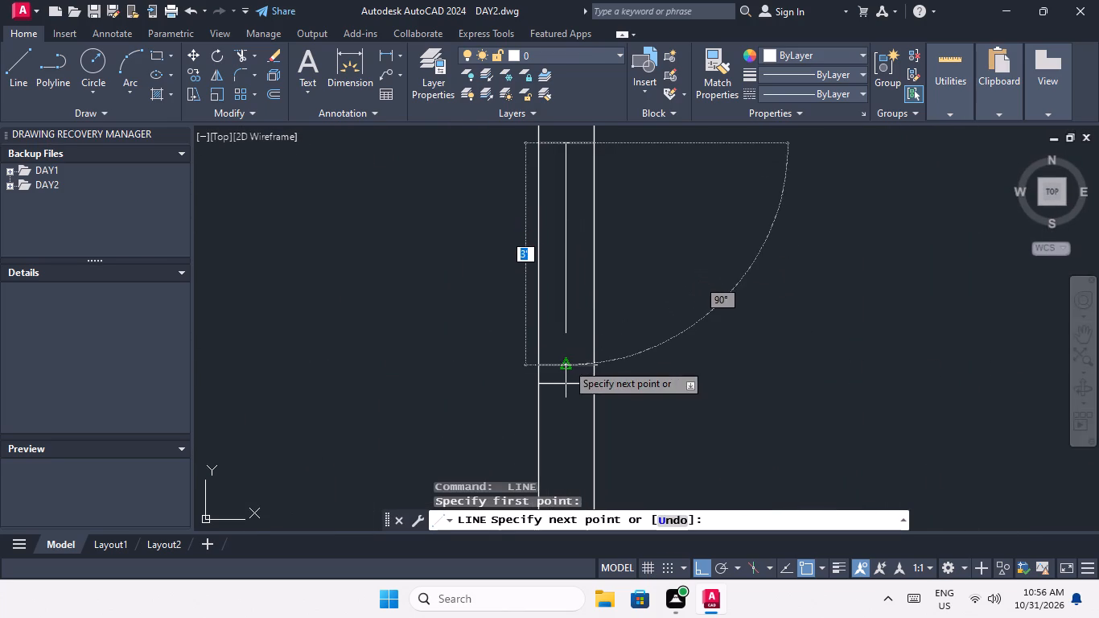
click(566, 363)
key(space)
Draw a 3' centre line between the inner edge midpoints of the right unit's lower-room outer-wall window, third row from the bottom.
scroll(475, 302, down, 4)
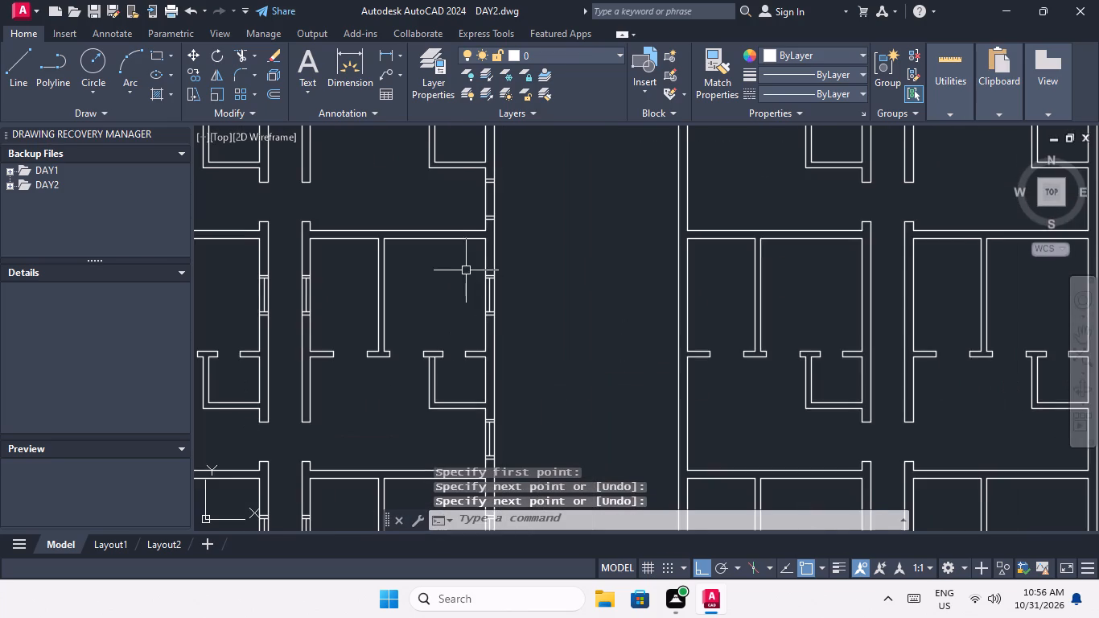
middle_drag(468, 277, 487, 365)
key(space)
scroll(517, 267, up, 2)
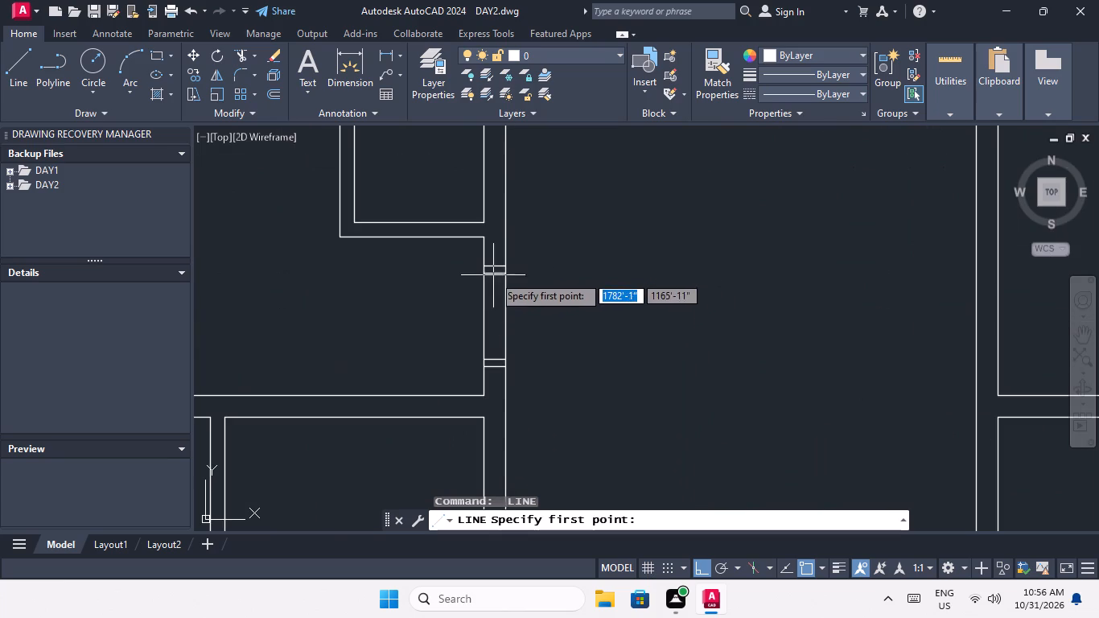
scroll(497, 277, up, 2)
click(490, 266)
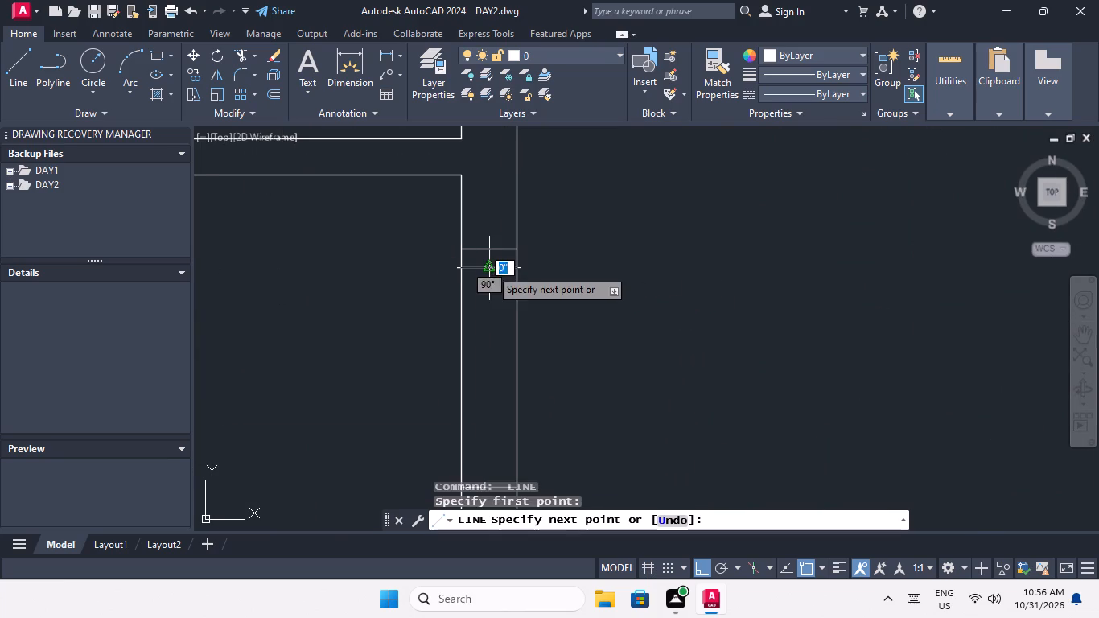
scroll(490, 269, down, 3)
scroll(493, 322, up, 3)
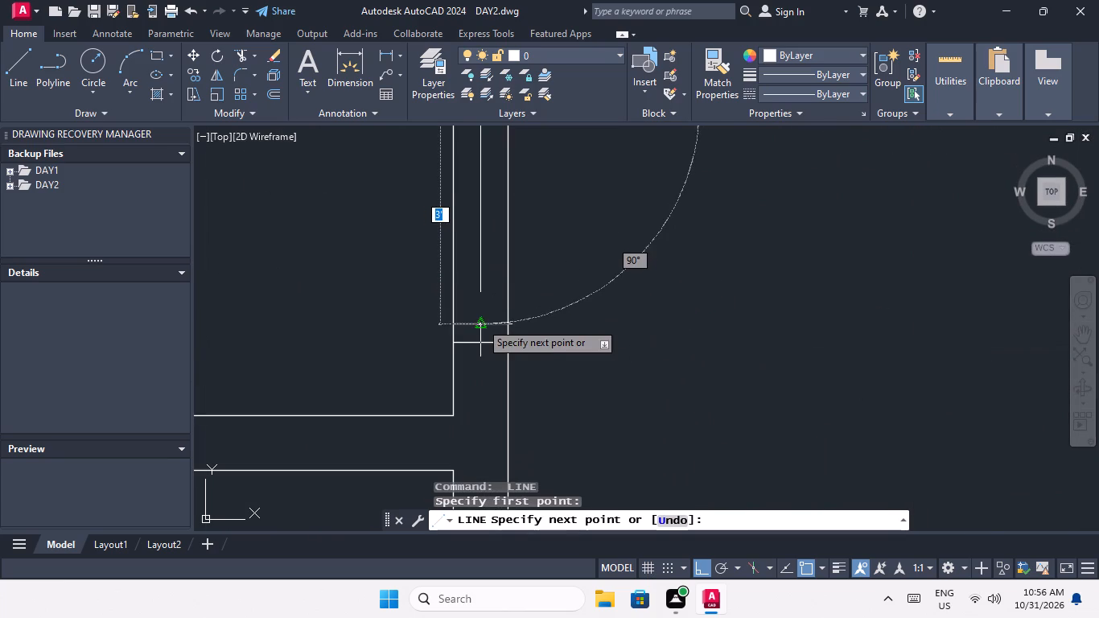
click(480, 323)
key(space)
Draw a centre line between the inner edge midpoints of the left unit's lower-room outer-wall window, third row from the bottom.
scroll(397, 286, down, 3)
middle_drag(397, 292, 446, 286)
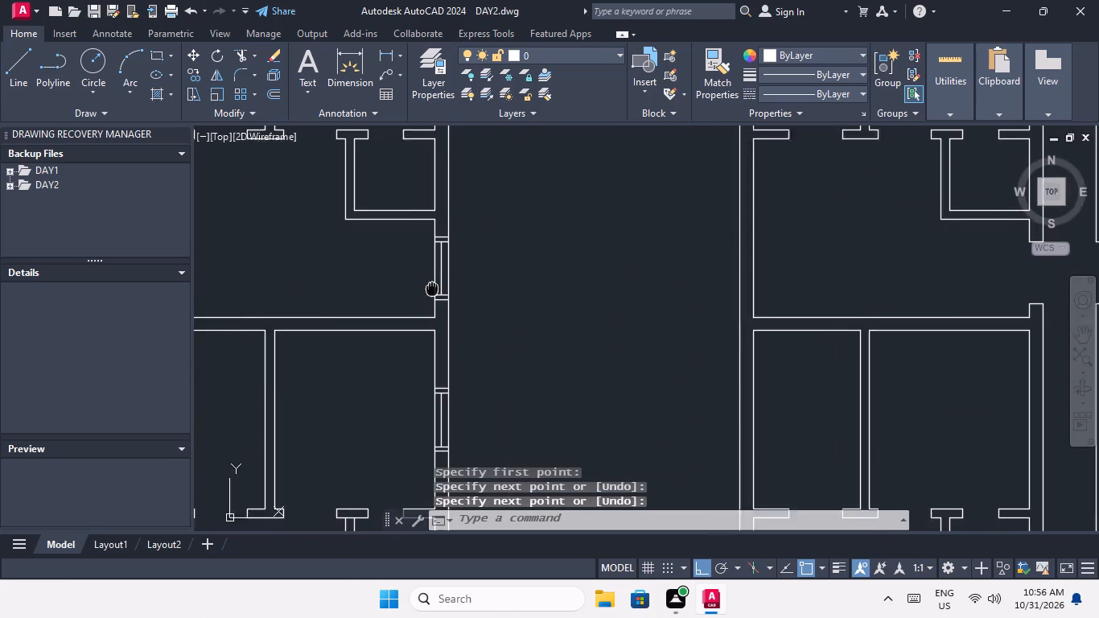
middle_drag(446, 286, 556, 282)
scroll(540, 278, down, 1)
middle_drag(540, 278, 633, 286)
scroll(633, 286, down, 1)
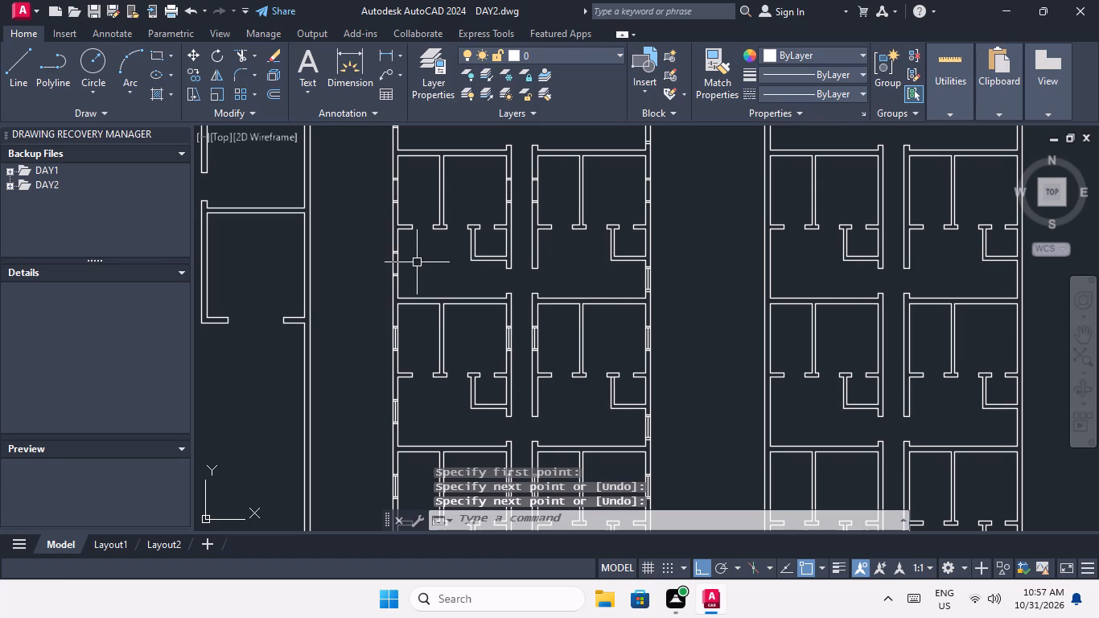
key(space)
scroll(388, 261, up, 3)
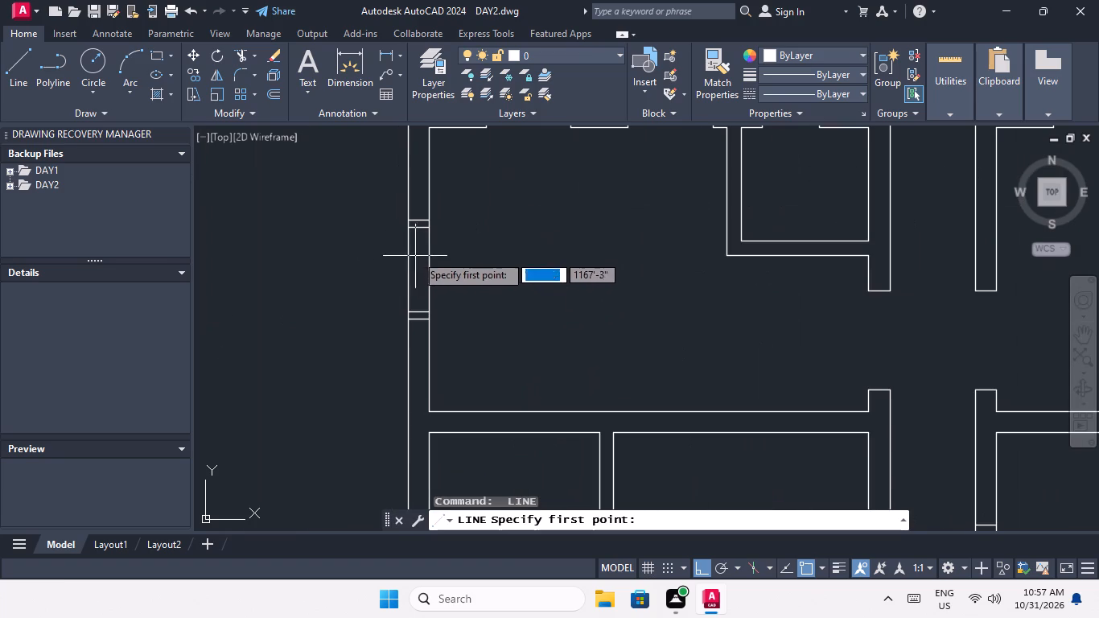
scroll(421, 241, up, 2)
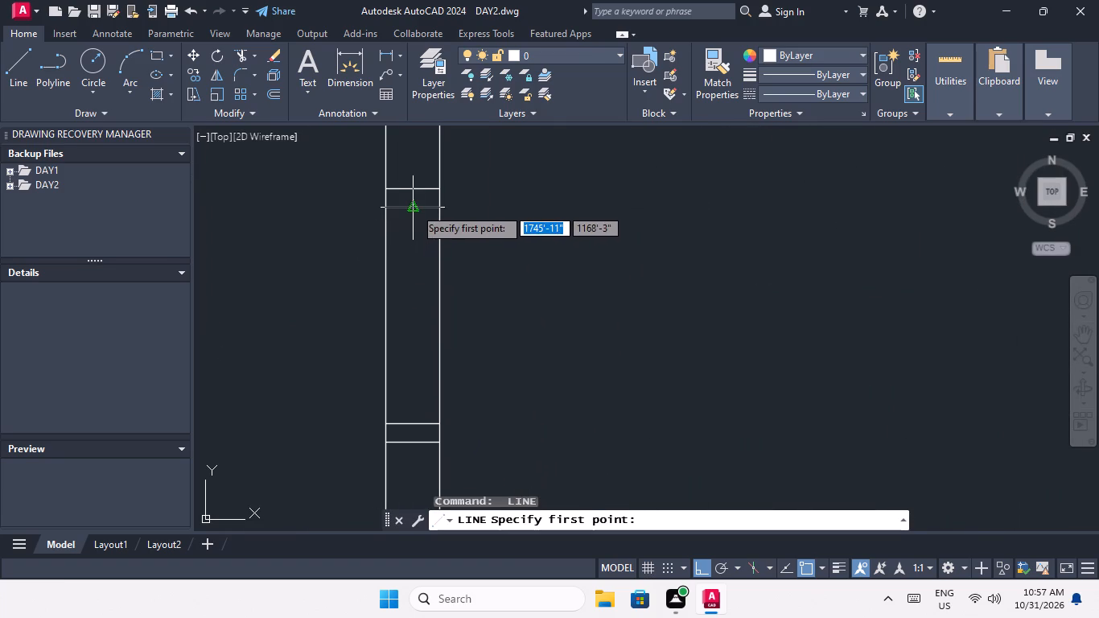
click(414, 208)
click(411, 424)
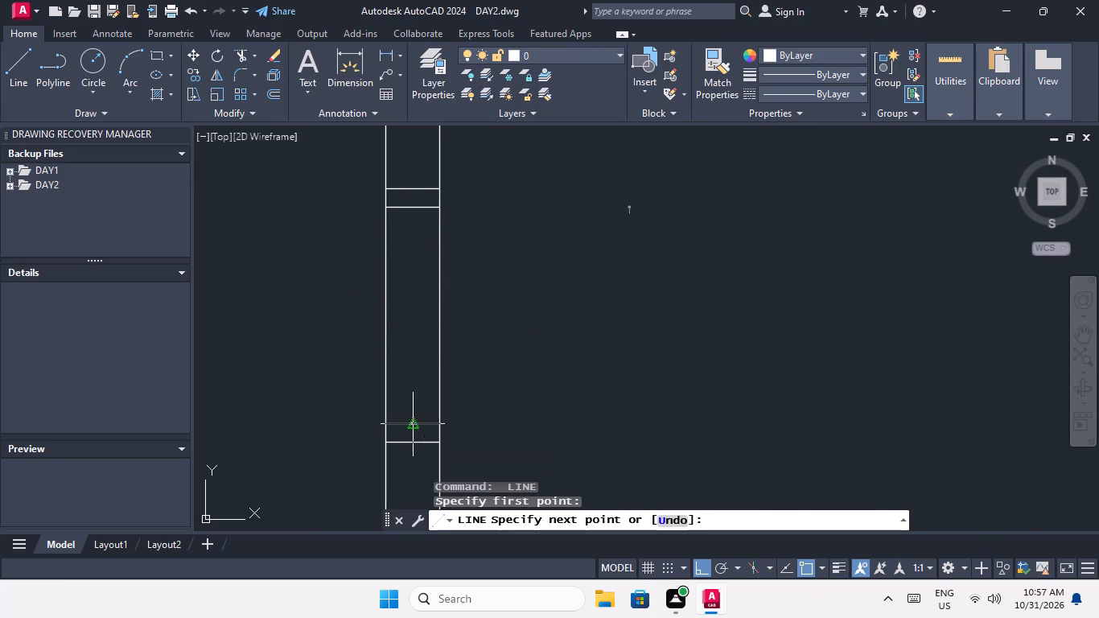
key(space)
Draw a centre line between the inner edge midpoints of the left unit's upper-room outer-wall window, third row from the bottom.
scroll(478, 311, down, 3)
middle_drag(546, 293, 459, 413)
scroll(466, 386, down, 2)
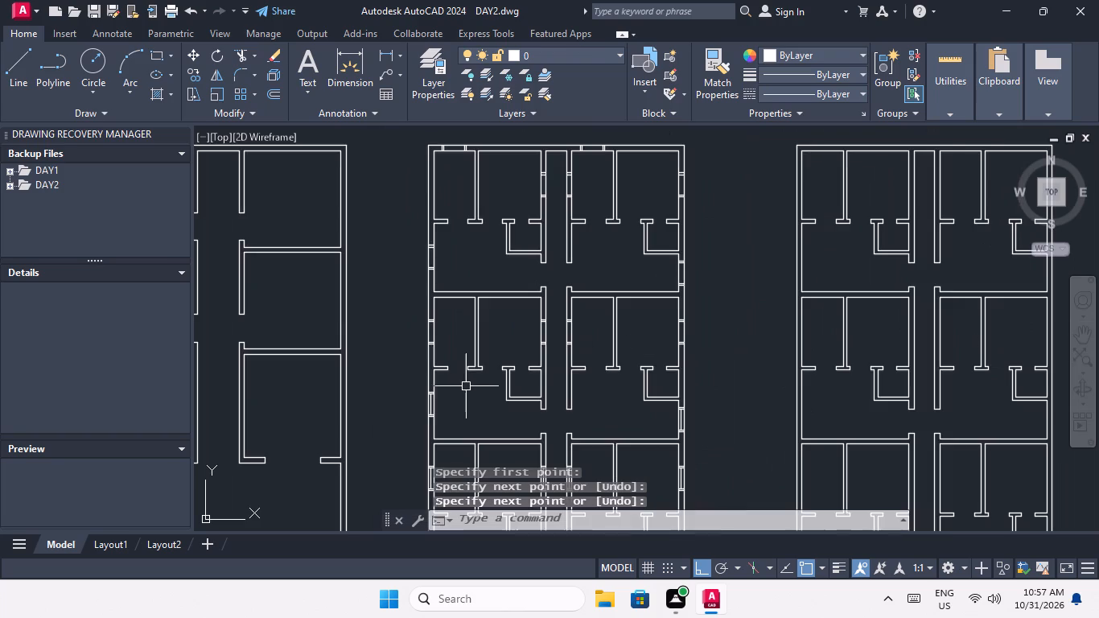
middle_drag(468, 390, 458, 442)
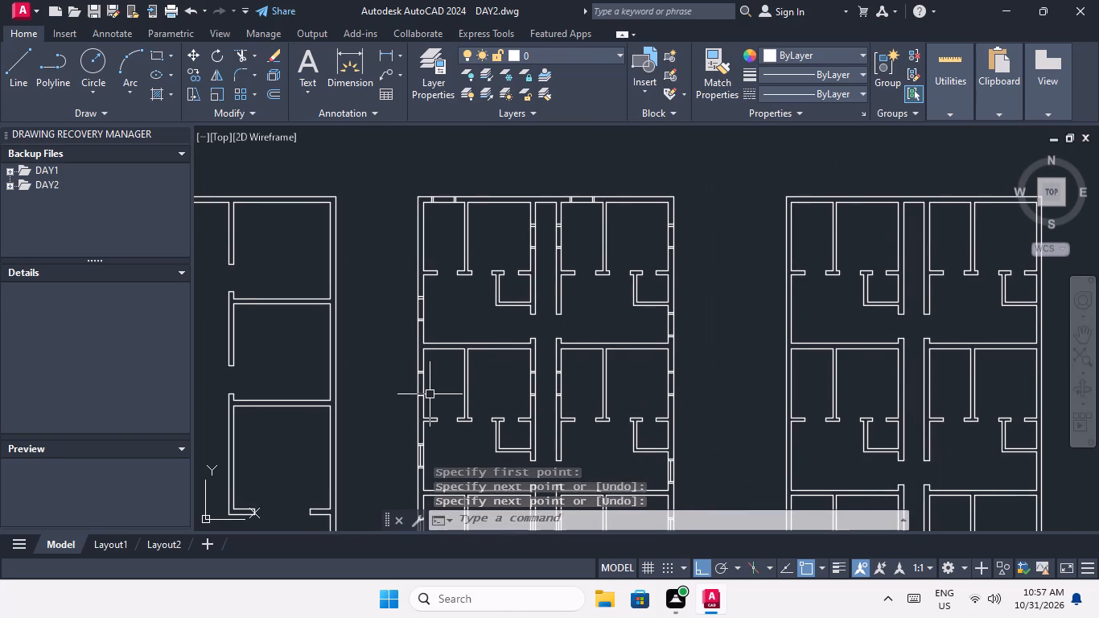
key(space)
scroll(398, 375, up, 3)
middle_drag(455, 386, 436, 288)
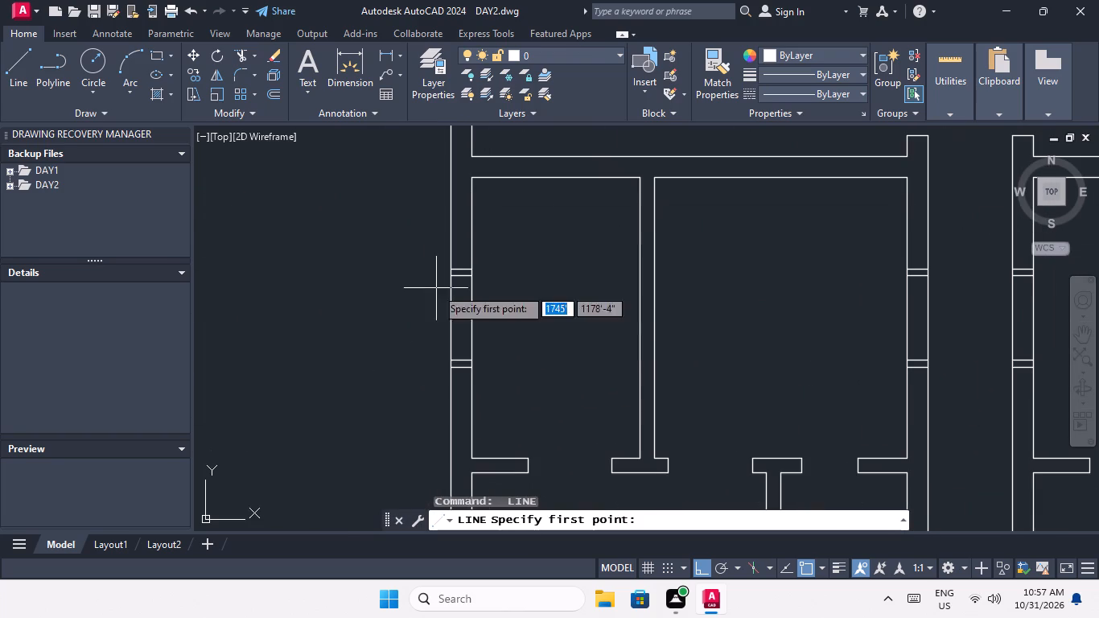
click(462, 278)
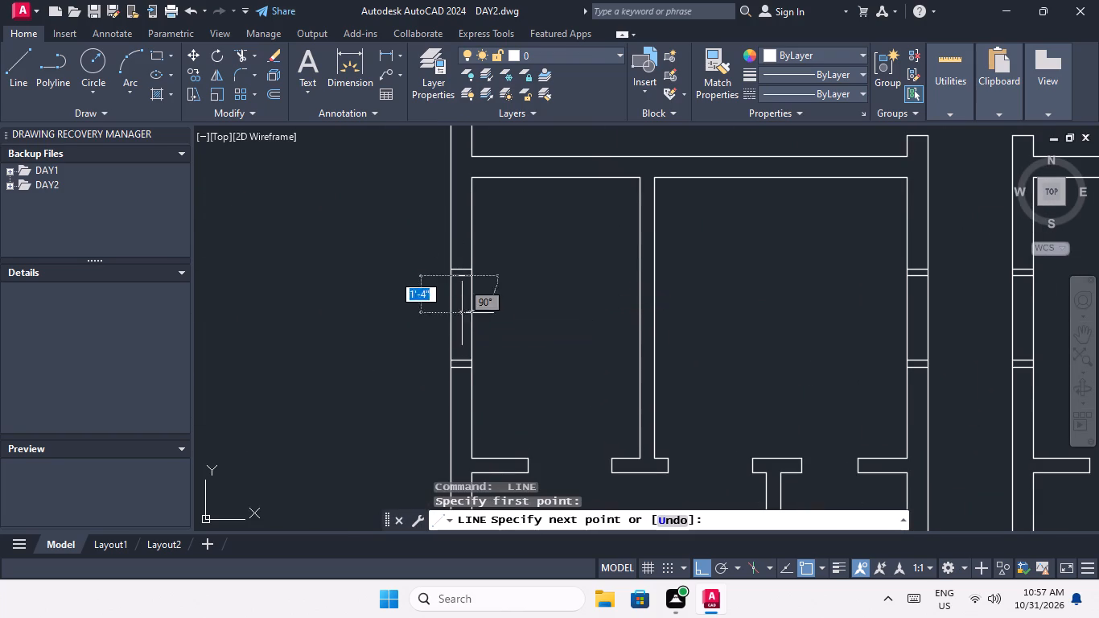
click(463, 357)
key(space)
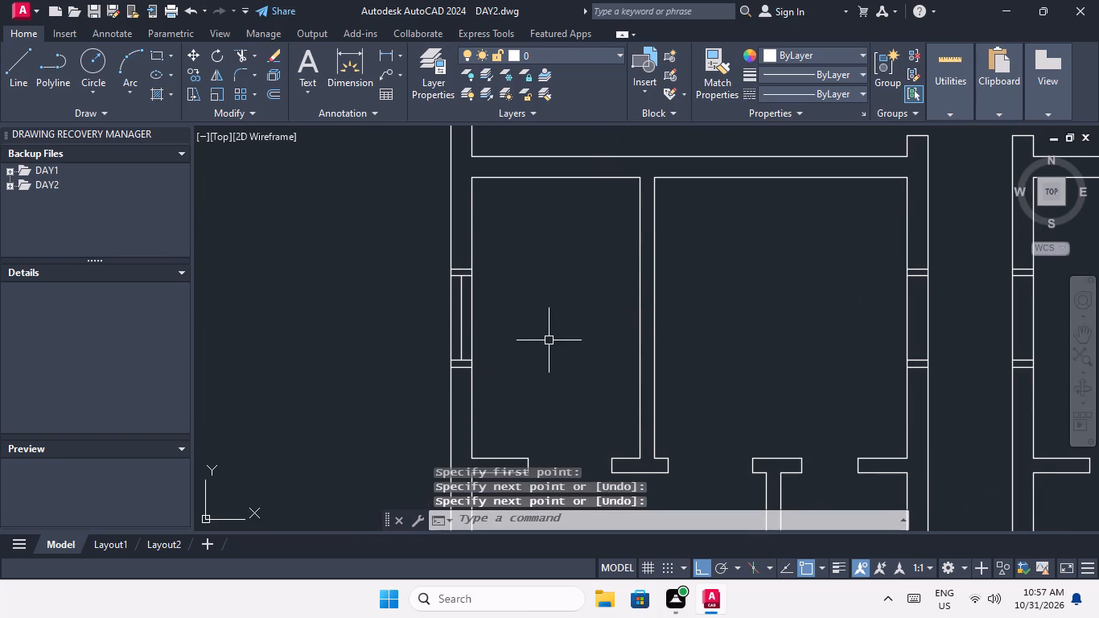
Draw a 3' centre line between the inner edge midpoints of the left unit's corridor-side window, third row from the bottom.
middle_drag(548, 339, 423, 311)
scroll(442, 290, down, 3)
key(space)
scroll(533, 287, up, 3)
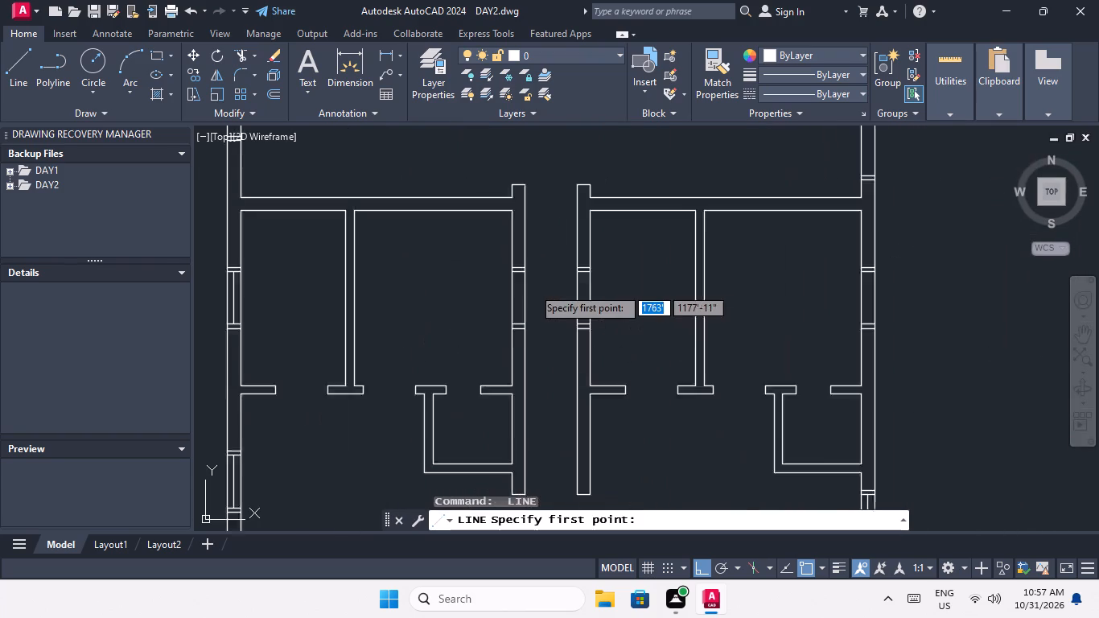
click(509, 262)
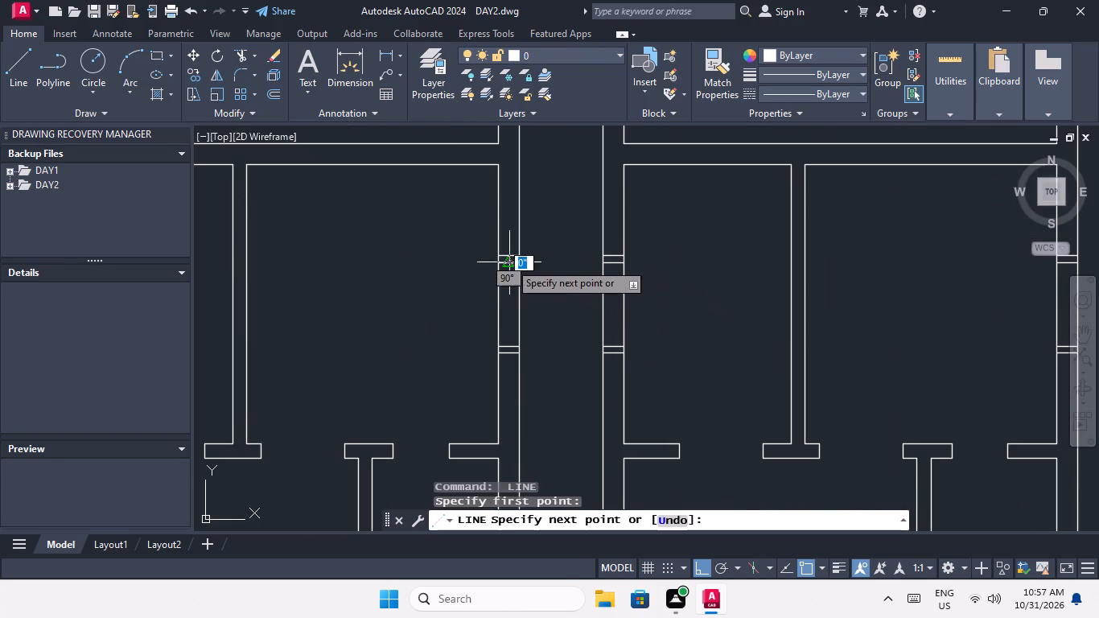
scroll(517, 340, up, 2)
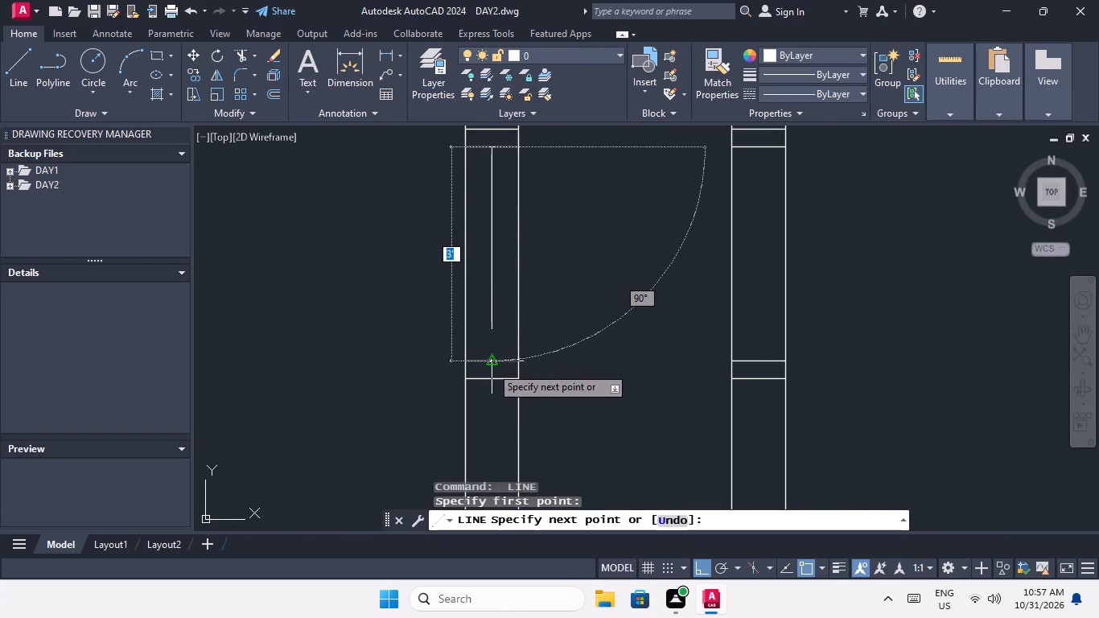
click(491, 366)
key(space)
Draw a centre line between the inner edge midpoints of the right unit's corridor-side window, third row from the bottom.
scroll(550, 302, down, 2)
middle_drag(564, 303, 209, 307)
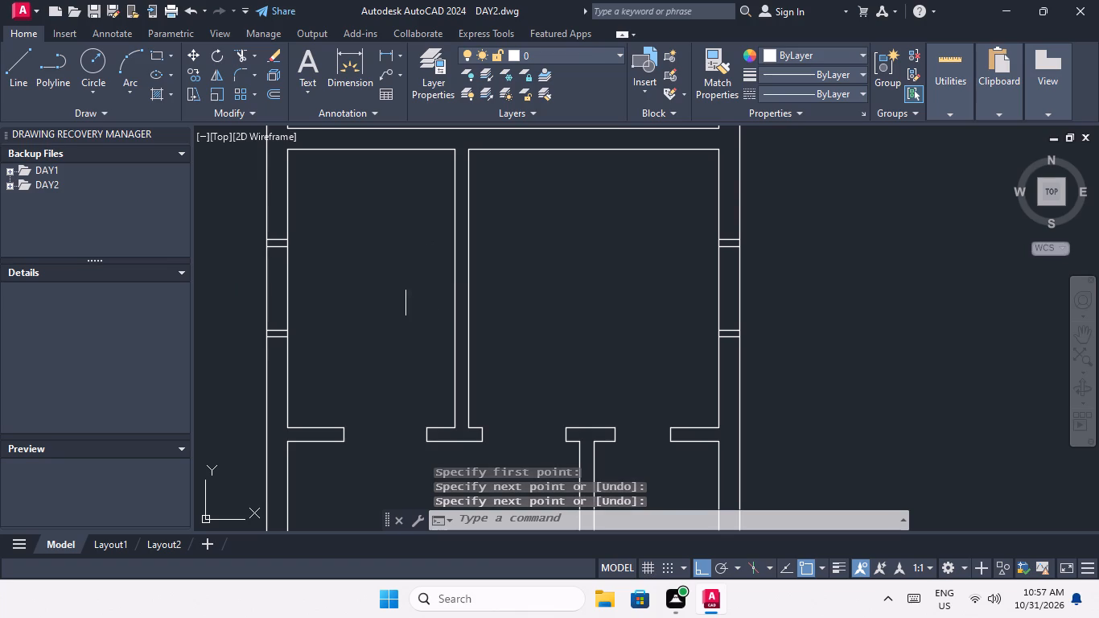
scroll(382, 290, down, 1)
middle_drag(383, 289, 452, 278)
scroll(381, 258, up, 2)
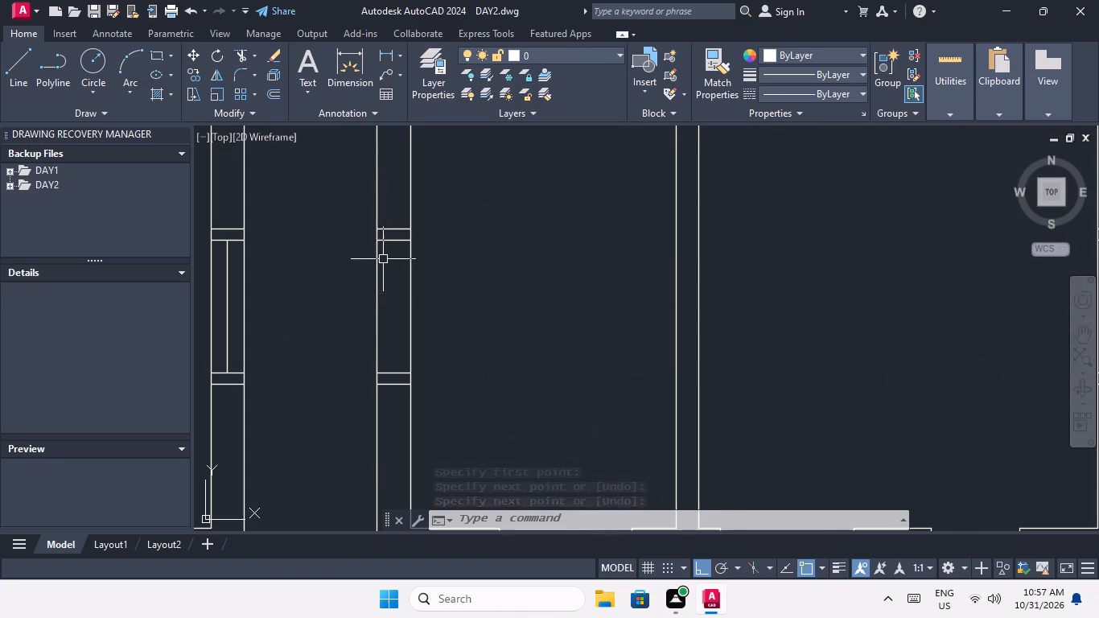
key(space)
click(396, 239)
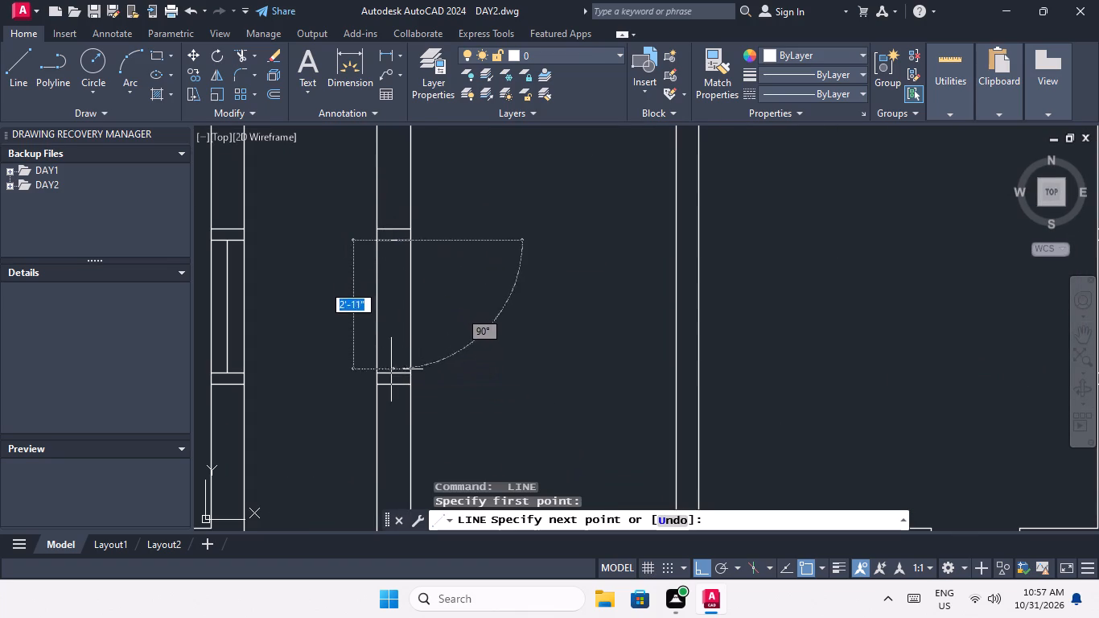
scroll(391, 381, up, 3)
click(397, 360)
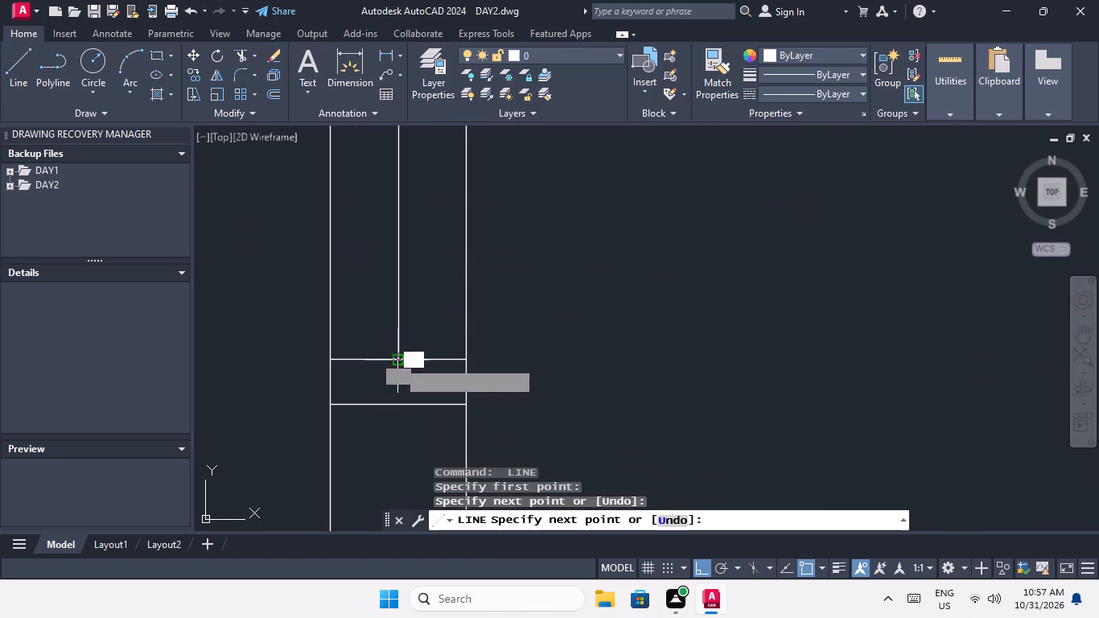
key(space)
scroll(421, 299, down, 7)
middle_drag(475, 291, 414, 299)
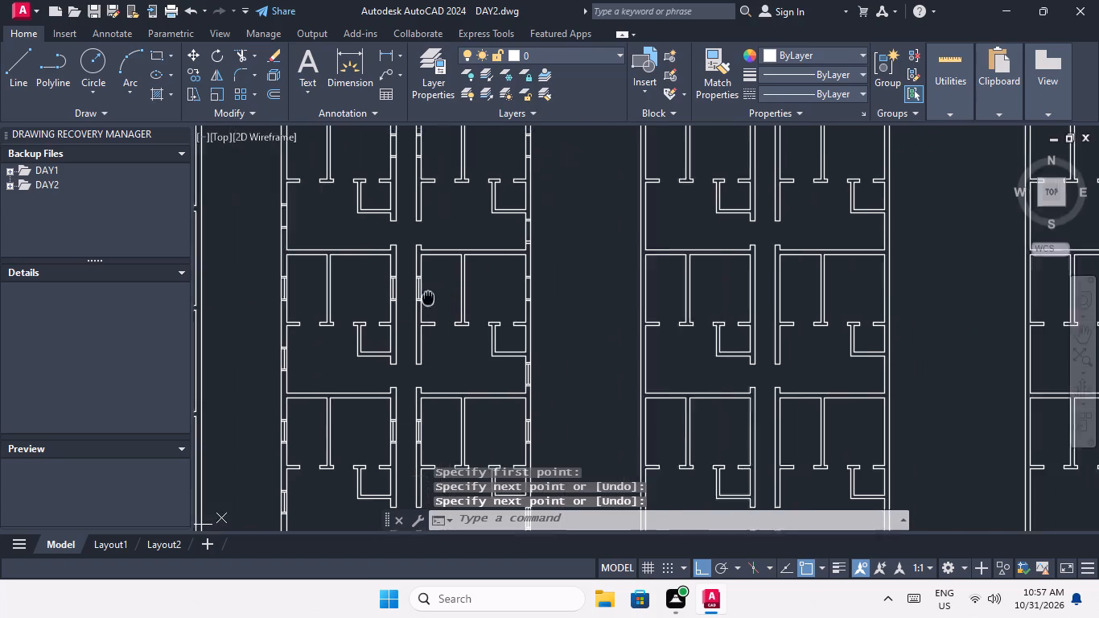
Draw a centre line between the inner edge midpoints of the right unit's upper-room outer-wall window, third row from the bottom.
middle_drag(414, 299, 348, 299)
key(space)
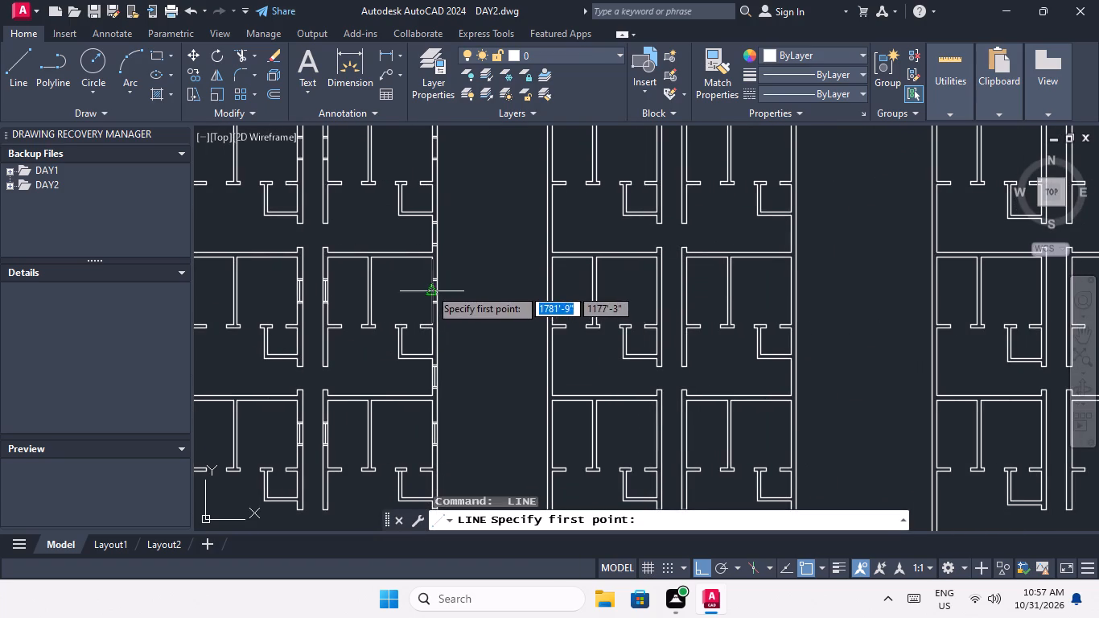
scroll(430, 287, up, 4)
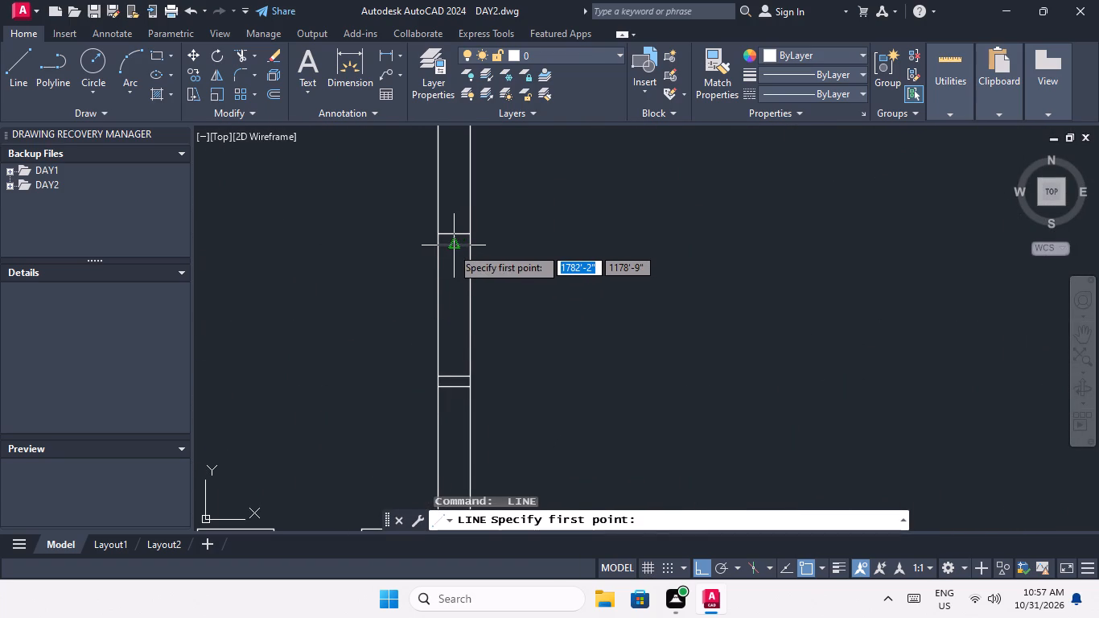
click(451, 247)
click(452, 376)
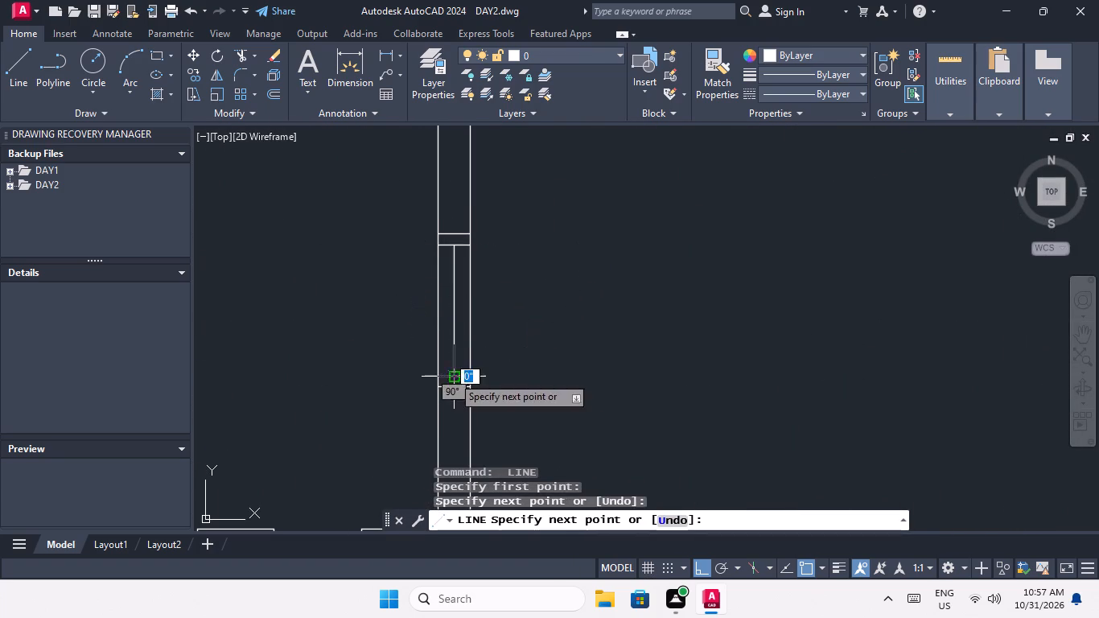
key(space)
Draw a centre line between the inner edge midpoints of the right unit's lower-room outer-wall window in the top row.
scroll(511, 321, down, 3)
middle_drag(542, 332, 537, 412)
key(space)
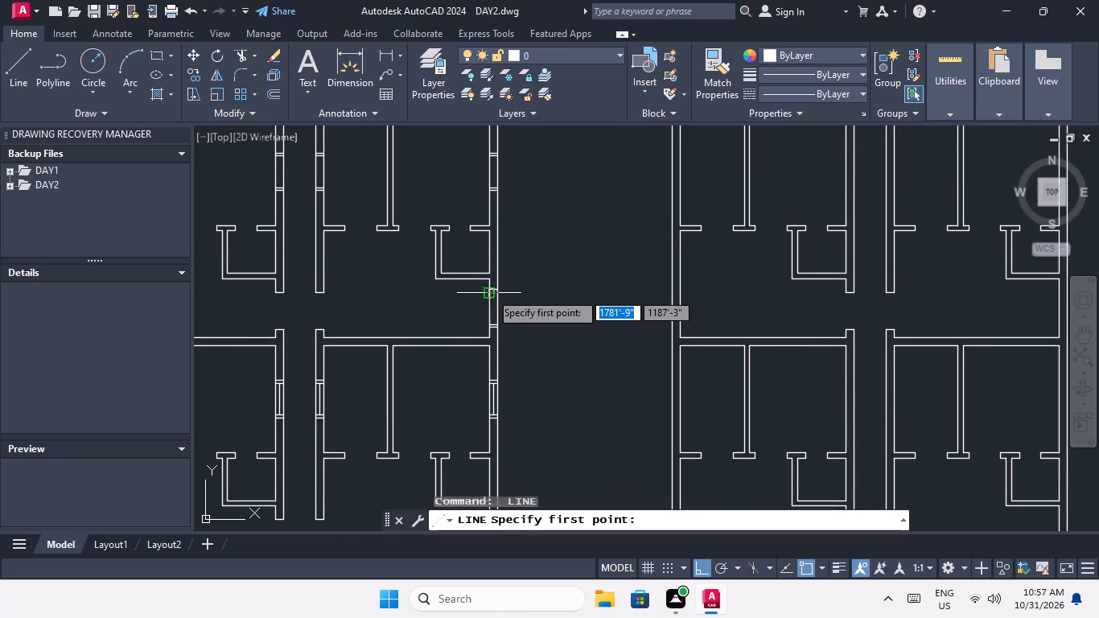
scroll(490, 292, up, 3)
click(500, 295)
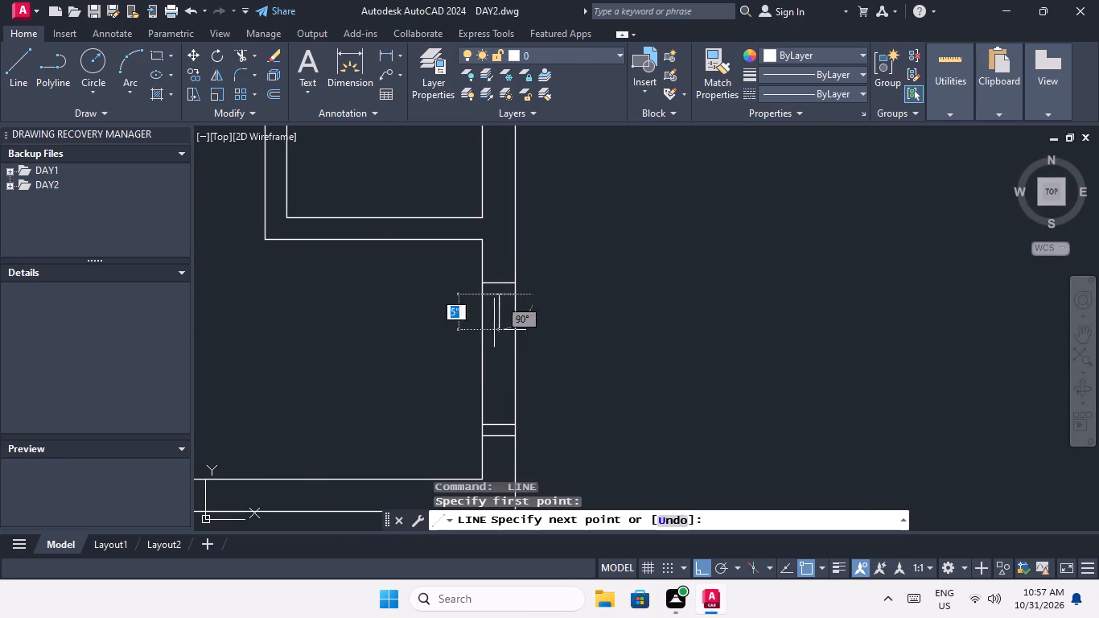
click(498, 424)
key(space)
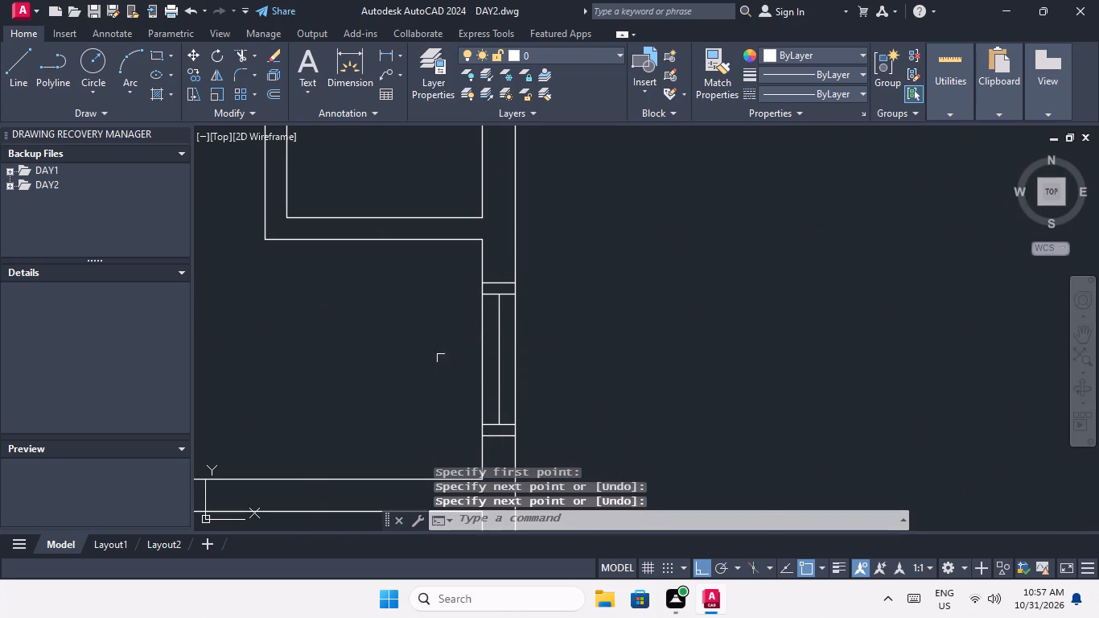
Draw a 3' centre line between the inner edge midpoints of the left unit's lower-room outer-wall window in the top row.
scroll(441, 339, down, 3)
middle_drag(409, 346, 603, 346)
key(space)
scroll(257, 307, up, 2)
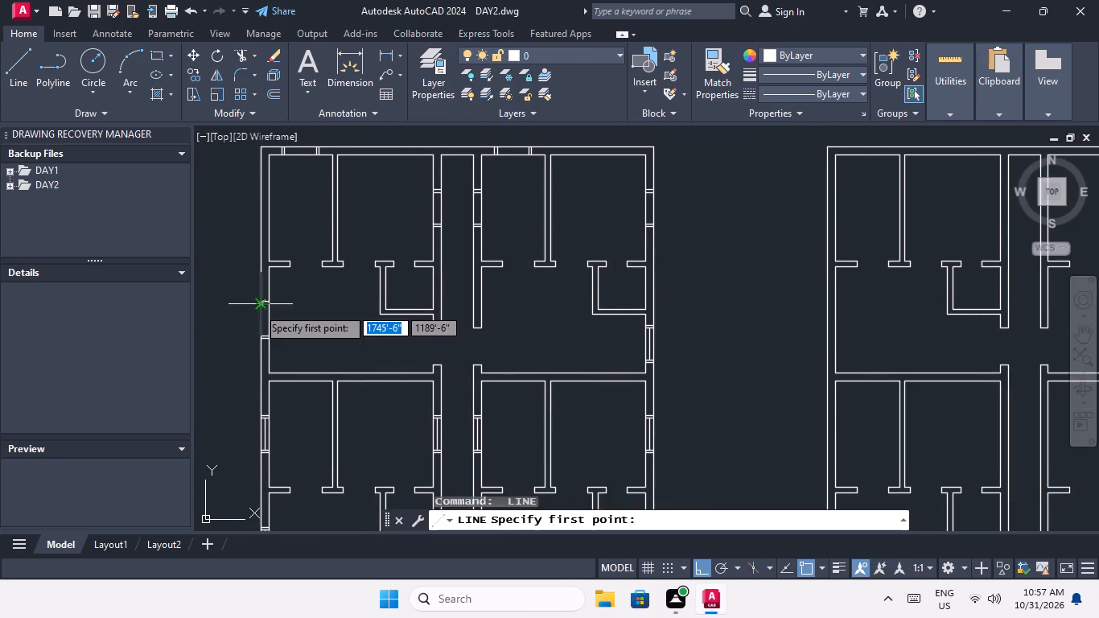
scroll(258, 307, up, 1)
drag(285, 296, 285, 305)
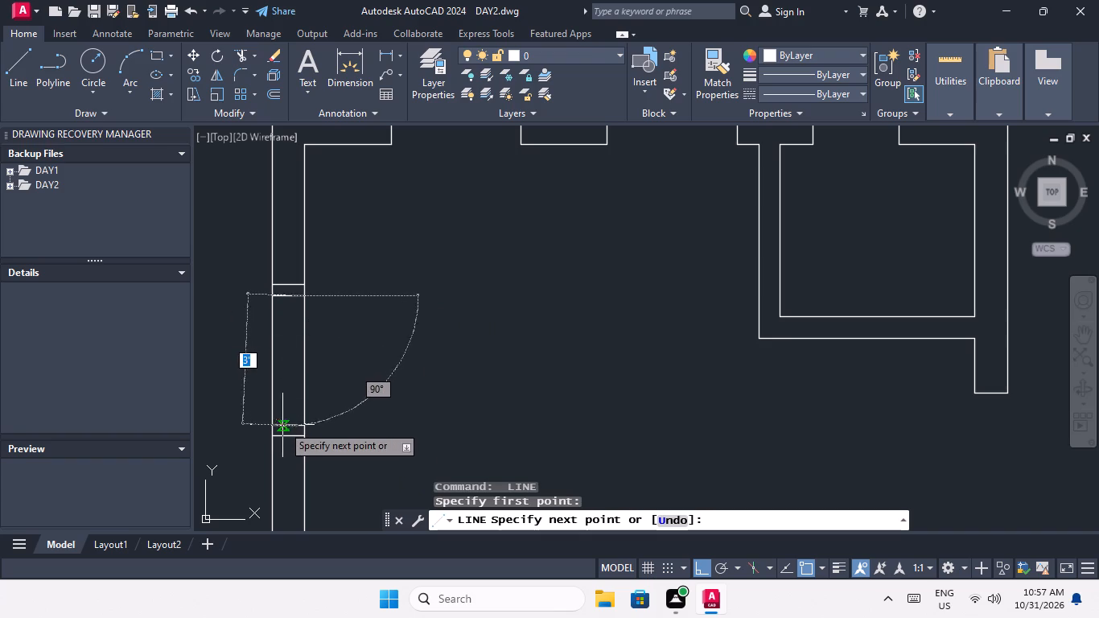
click(287, 426)
key(space)
Draw a centre line between the inner edge midpoints of the left unit's corridor-side window in the top row.
scroll(422, 355, down, 3)
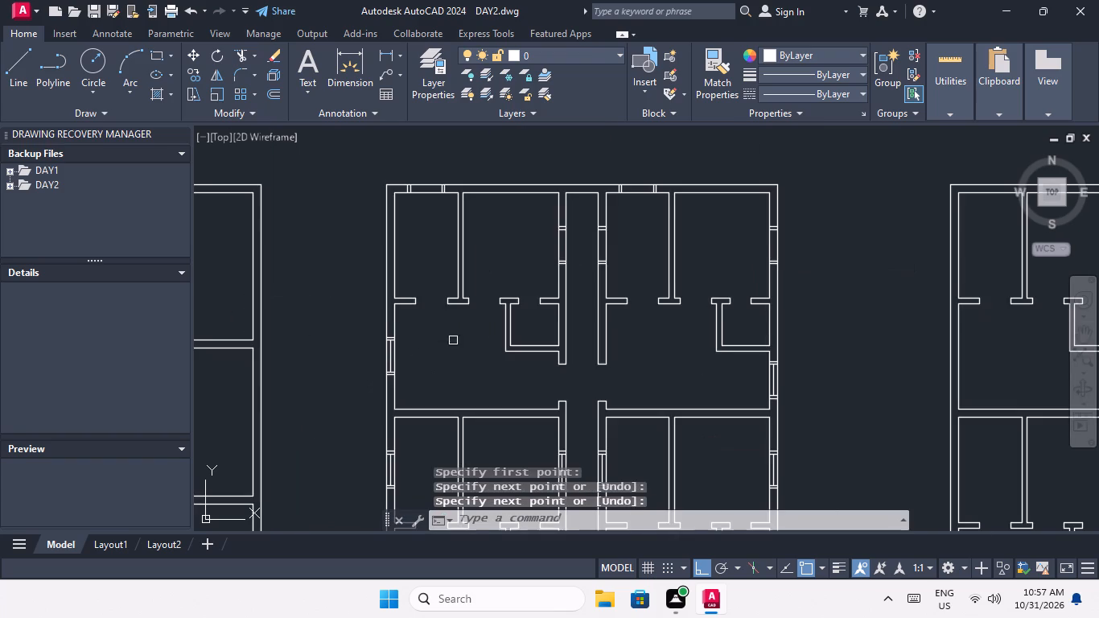
middle_drag(455, 338, 410, 422)
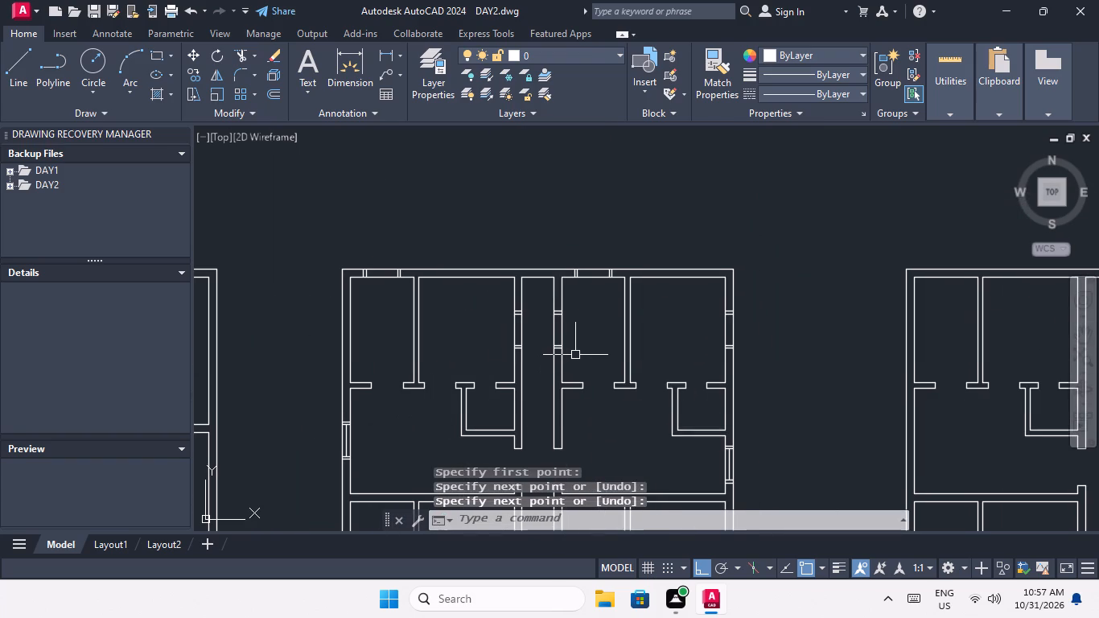
key(space)
scroll(508, 311, up, 3)
click(549, 323)
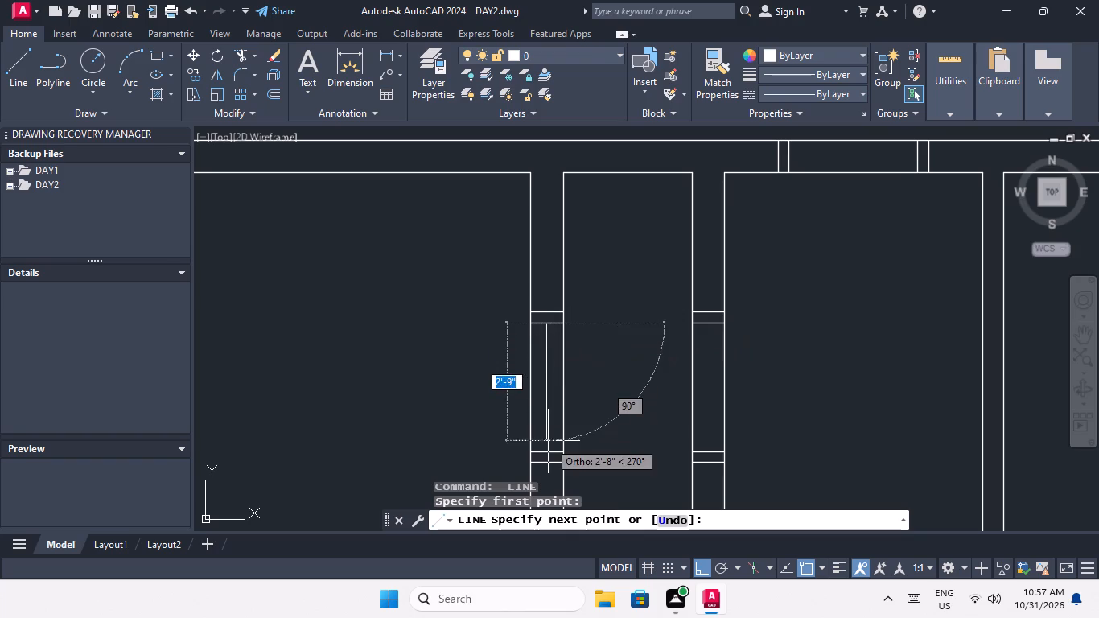
click(545, 452)
key(space)
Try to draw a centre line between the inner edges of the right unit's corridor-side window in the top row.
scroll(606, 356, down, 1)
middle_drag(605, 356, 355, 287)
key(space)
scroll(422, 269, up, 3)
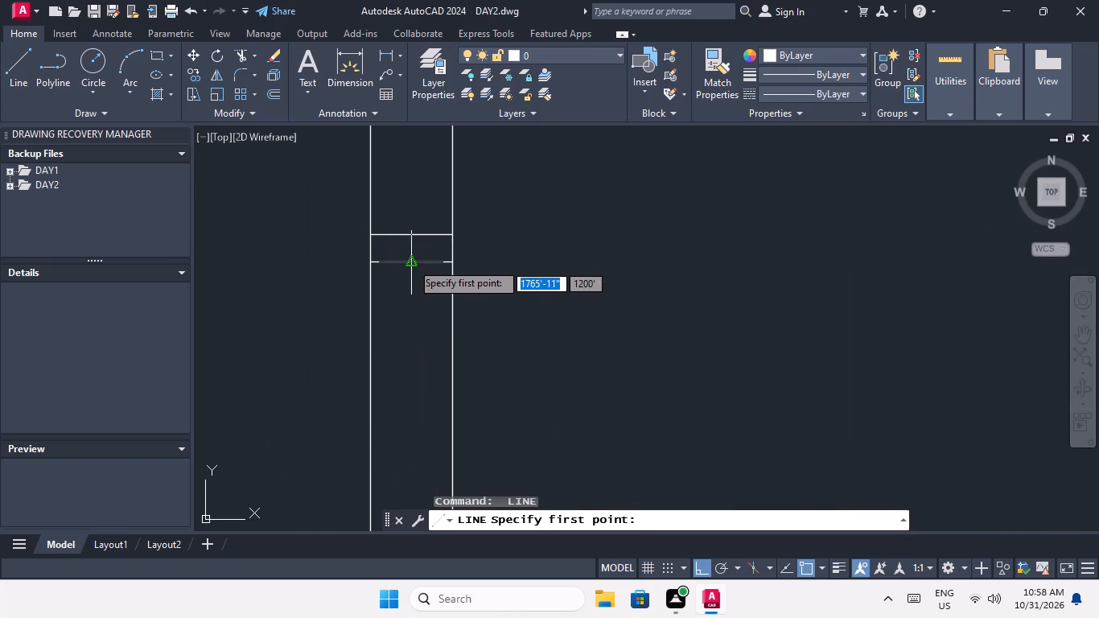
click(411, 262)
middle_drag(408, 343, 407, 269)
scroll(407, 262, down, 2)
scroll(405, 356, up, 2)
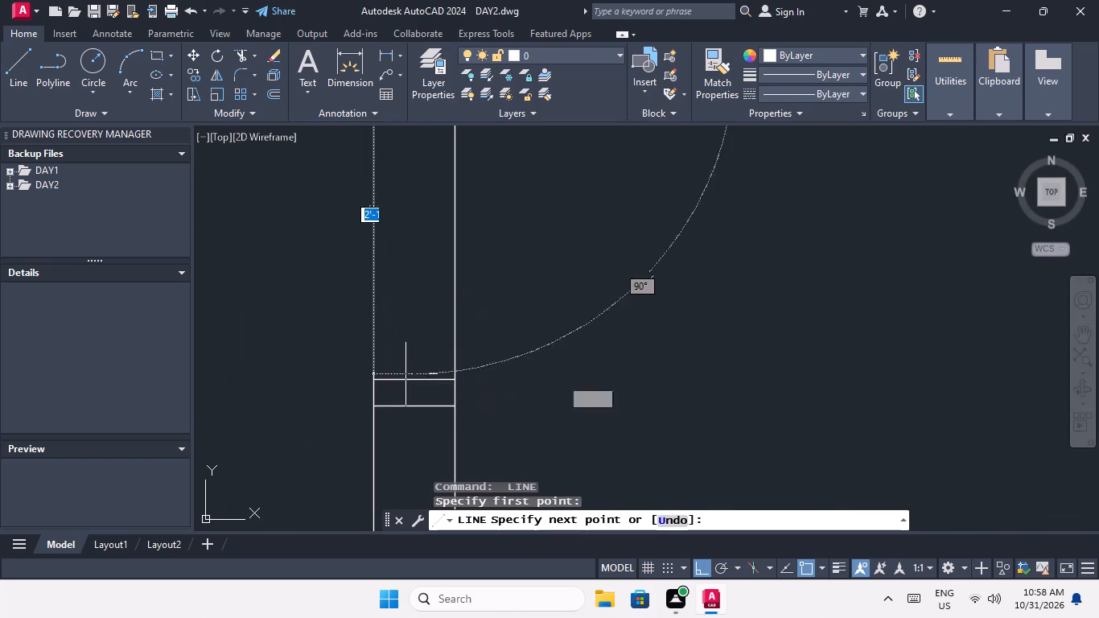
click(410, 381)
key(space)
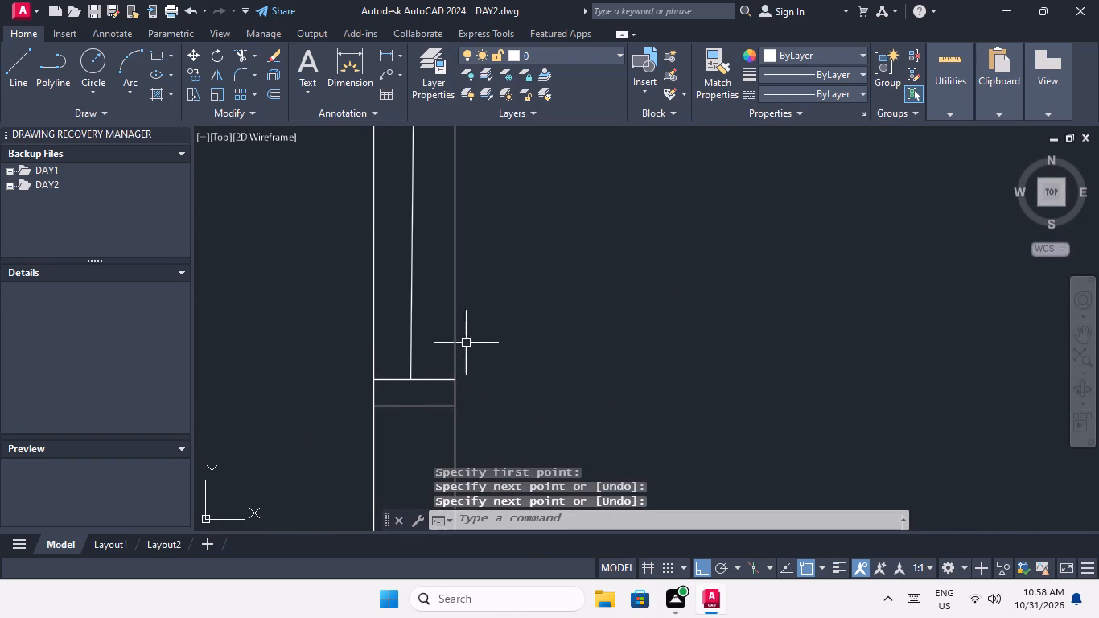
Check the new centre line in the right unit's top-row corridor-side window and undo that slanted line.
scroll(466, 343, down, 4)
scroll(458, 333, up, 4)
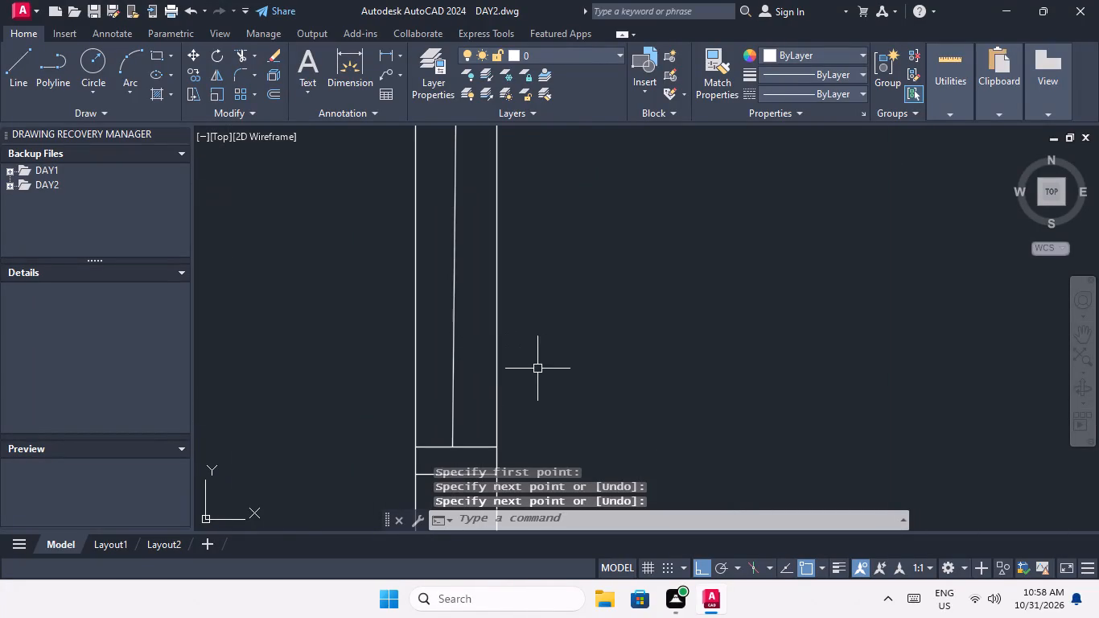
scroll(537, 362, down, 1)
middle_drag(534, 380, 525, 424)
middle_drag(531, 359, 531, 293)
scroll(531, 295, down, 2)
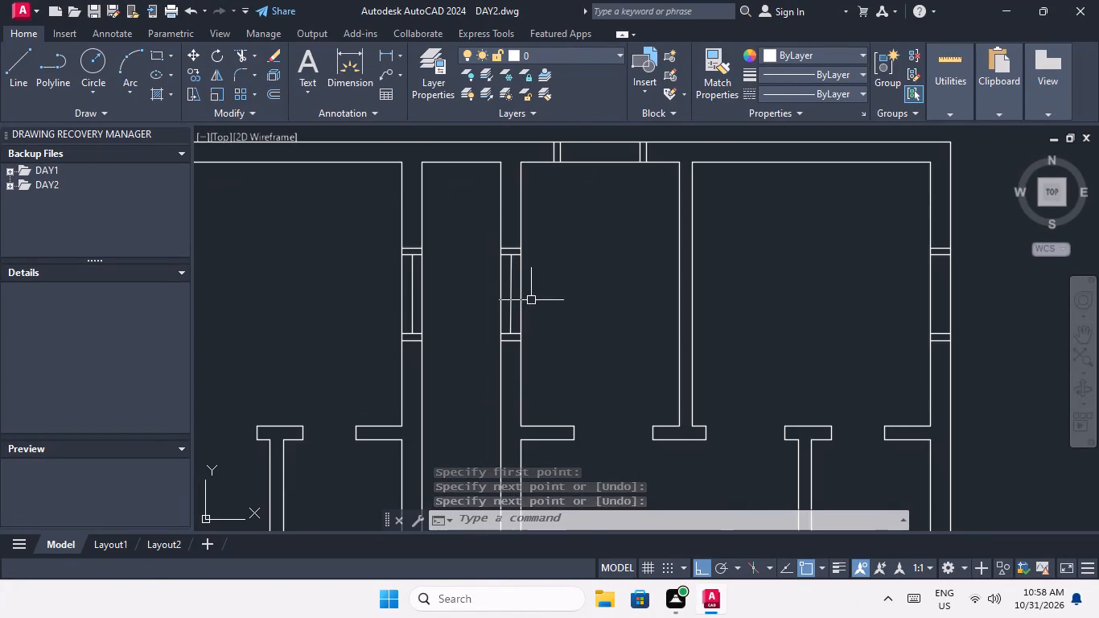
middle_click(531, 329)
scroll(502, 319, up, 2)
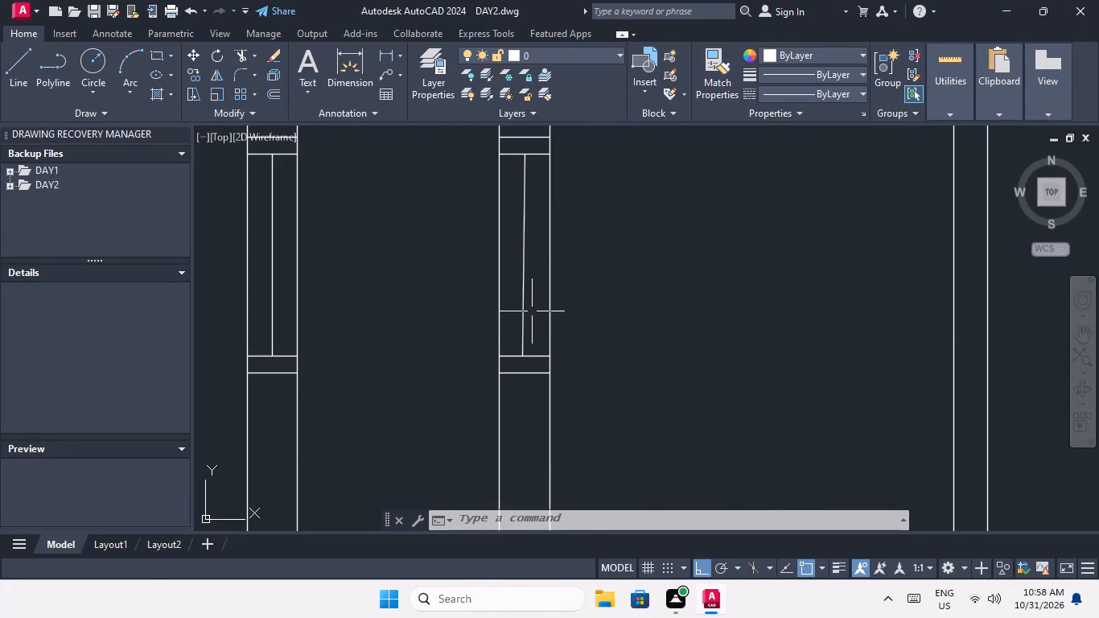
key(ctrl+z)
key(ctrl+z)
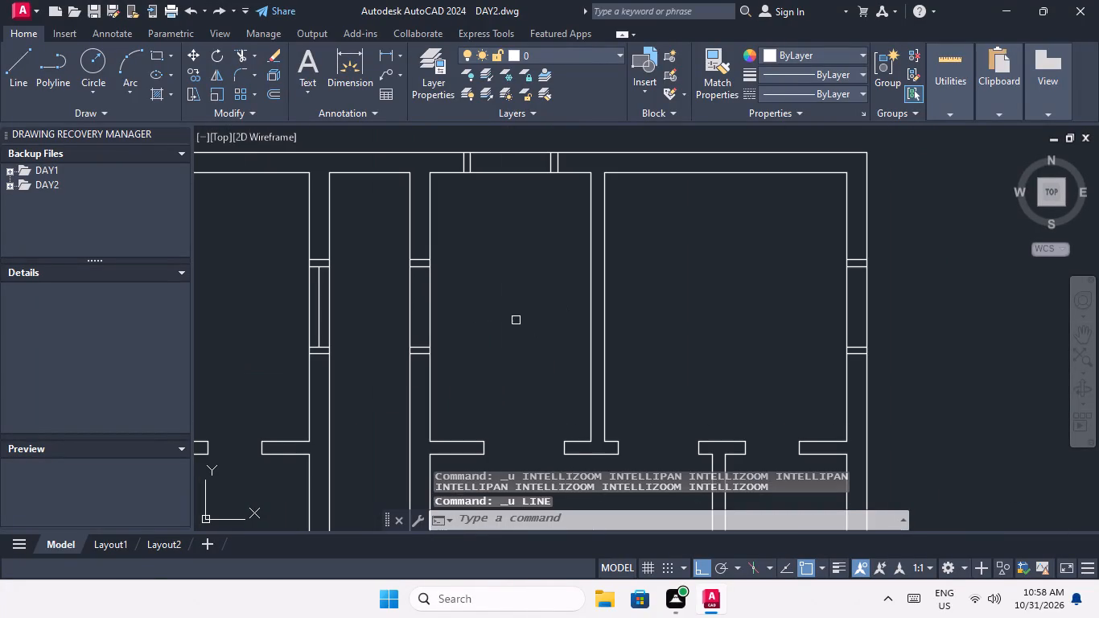
Draw a straight 3' centre line between the inner edge midpoints of the right unit's corridor-side window in the top row.
key(l)
key(space)
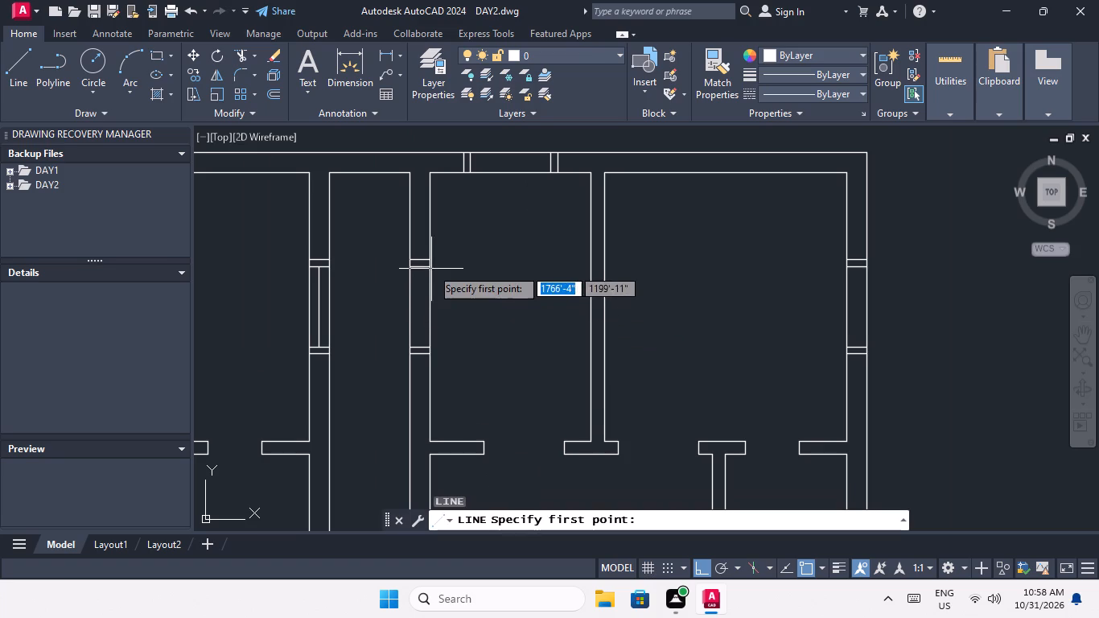
scroll(432, 265, up, 3)
click(378, 272)
scroll(378, 271, down, 1)
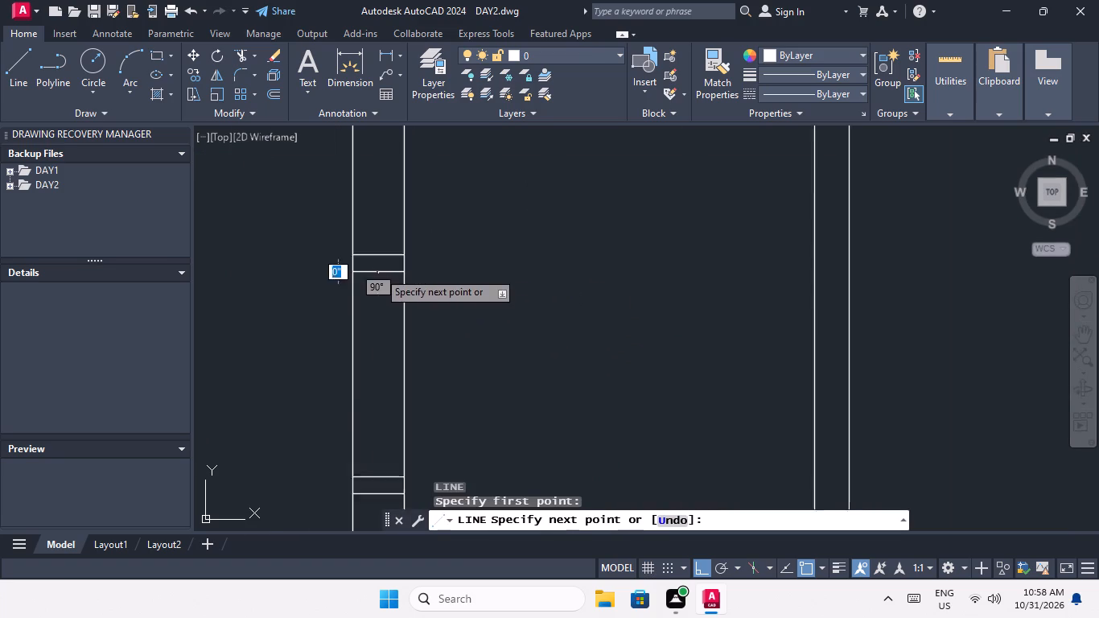
scroll(378, 271, down, 2)
scroll(374, 369, up, 4)
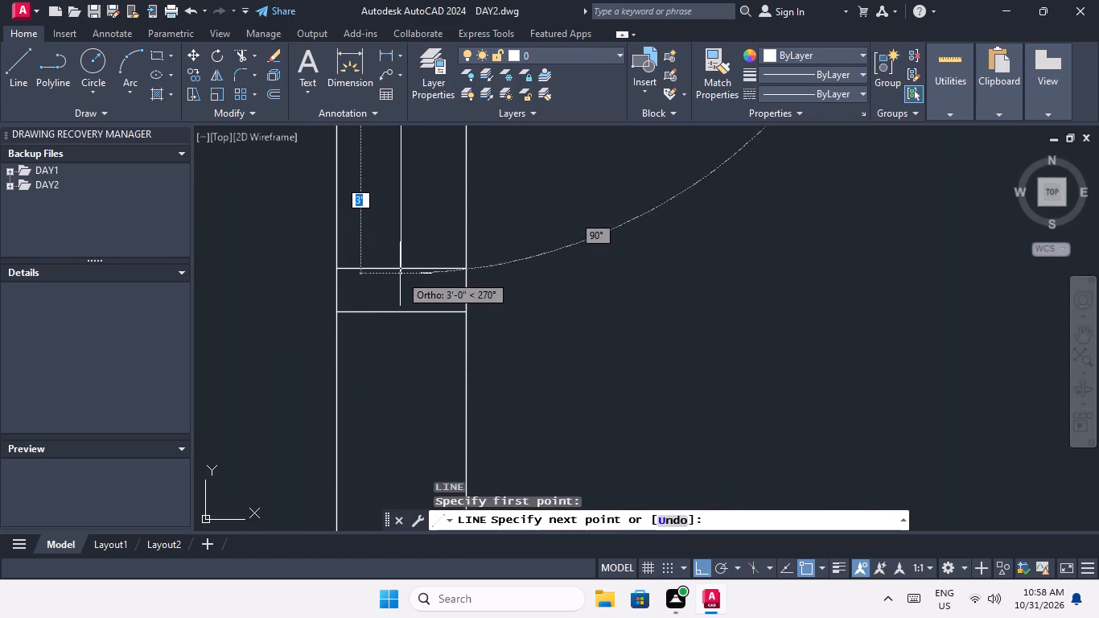
click(400, 267)
key(space)
Draw a centre line between the inner edge midpoints of the right unit's upper-room outer-wall window in the top row.
scroll(413, 323, down, 4)
middle_drag(472, 303, 471, 394)
middle_drag(518, 335, 471, 265)
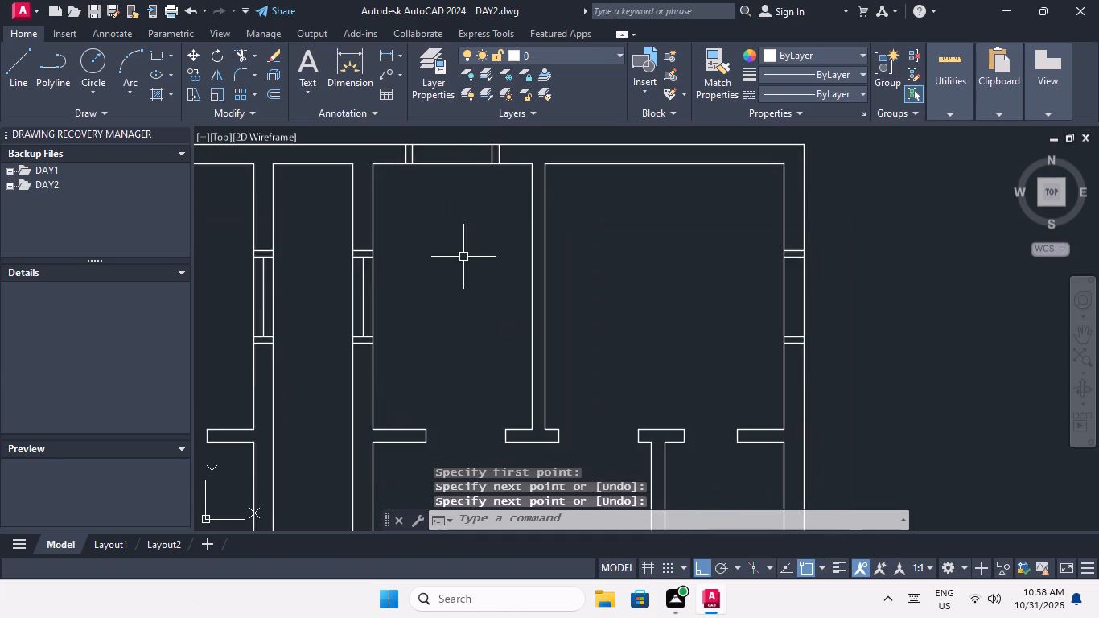
scroll(463, 257, down, 2)
key(space)
scroll(604, 272, up, 2)
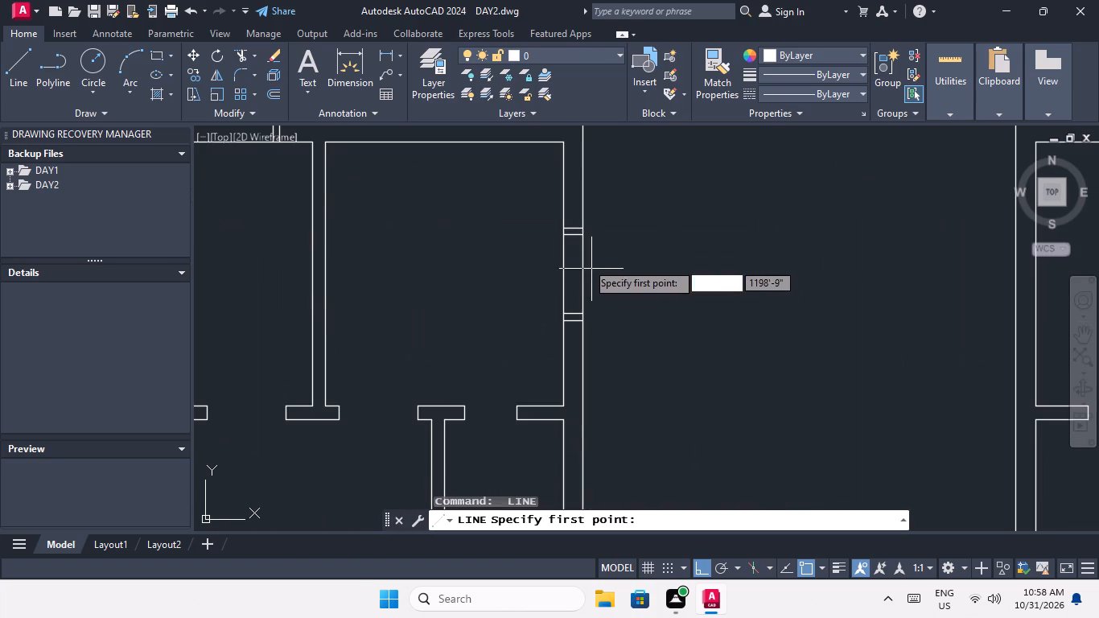
scroll(563, 238, up, 3)
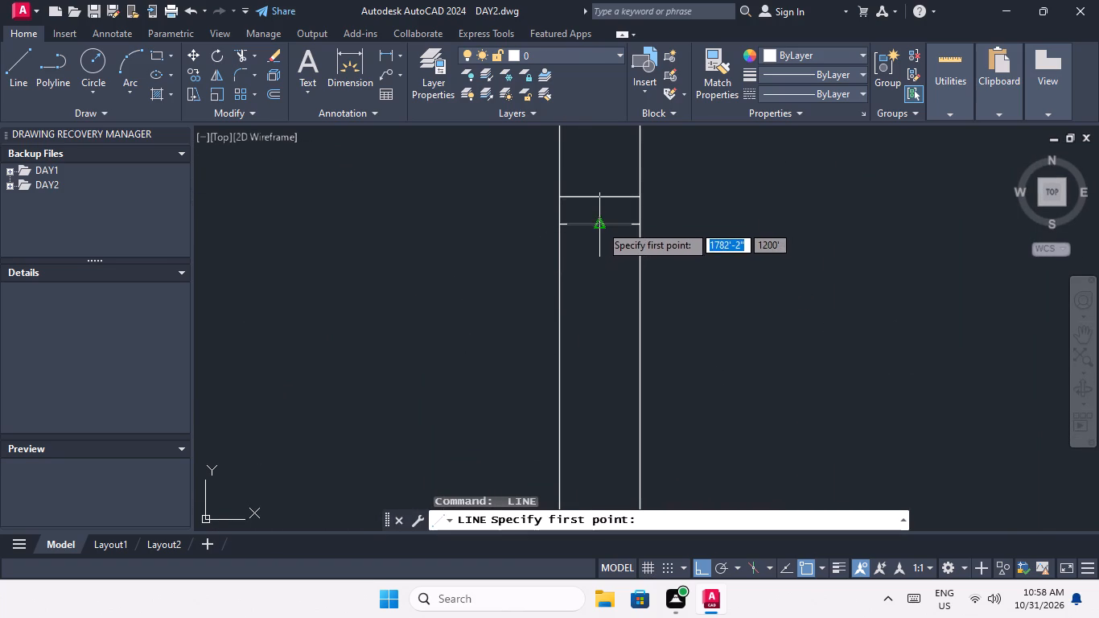
click(600, 225)
middle_drag(619, 307, 601, 232)
scroll(602, 253, down, 2)
scroll(600, 331, up, 1)
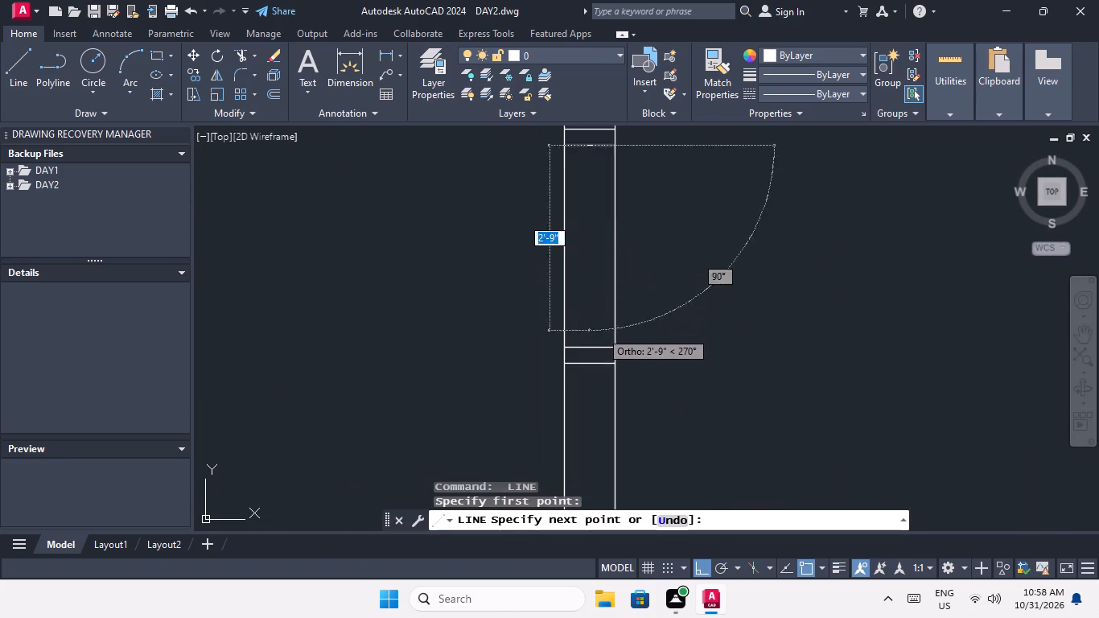
scroll(600, 332, up, 1)
click(582, 359)
key(space)
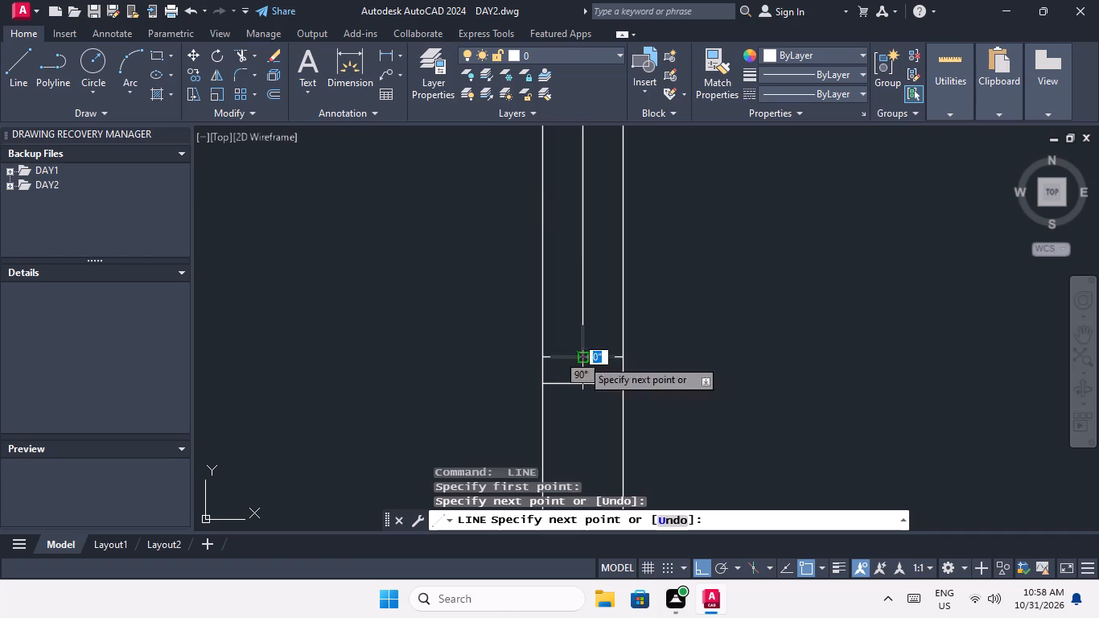
Draw a horizontal 3' centre line between the inner edge midpoints of the right unit's window in the block's top wall.
scroll(465, 320, down, 2)
middle_drag(464, 321, 617, 369)
scroll(587, 364, down, 2)
middle_drag(583, 365, 629, 384)
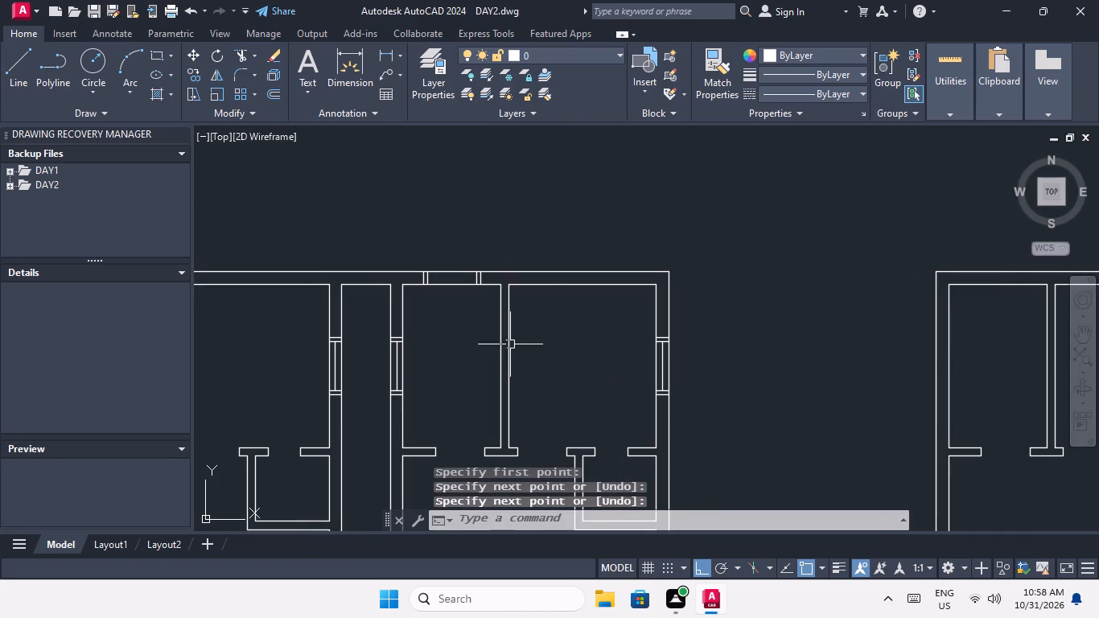
scroll(433, 278, up, 1)
key(space)
scroll(418, 265, up, 3)
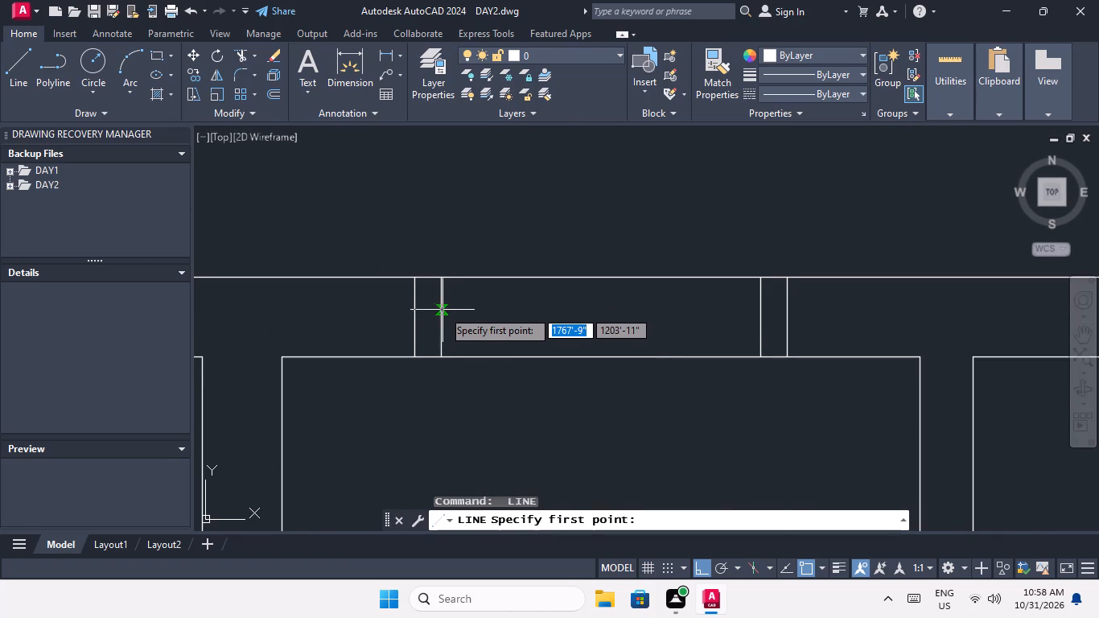
click(442, 316)
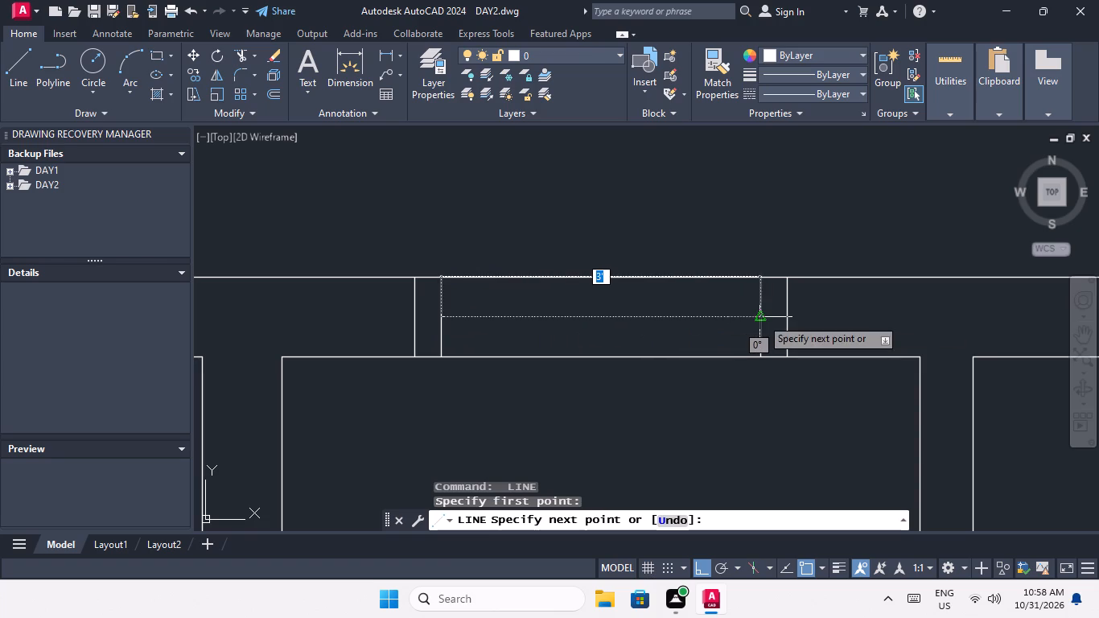
click(759, 318)
key(space)
Draw a horizontal 3' centre line between the inner edge midpoints of the left unit's window in the block's top wall.
scroll(632, 329, down, 4)
middle_drag(607, 373, 801, 336)
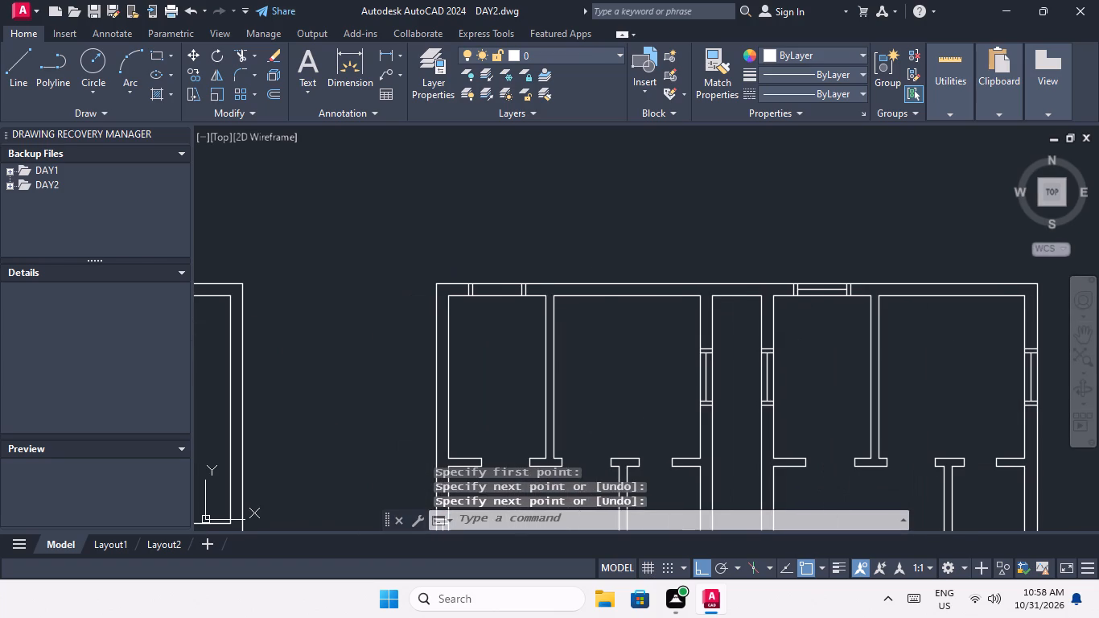
scroll(472, 293, up, 3)
key(space)
scroll(466, 274, up, 2)
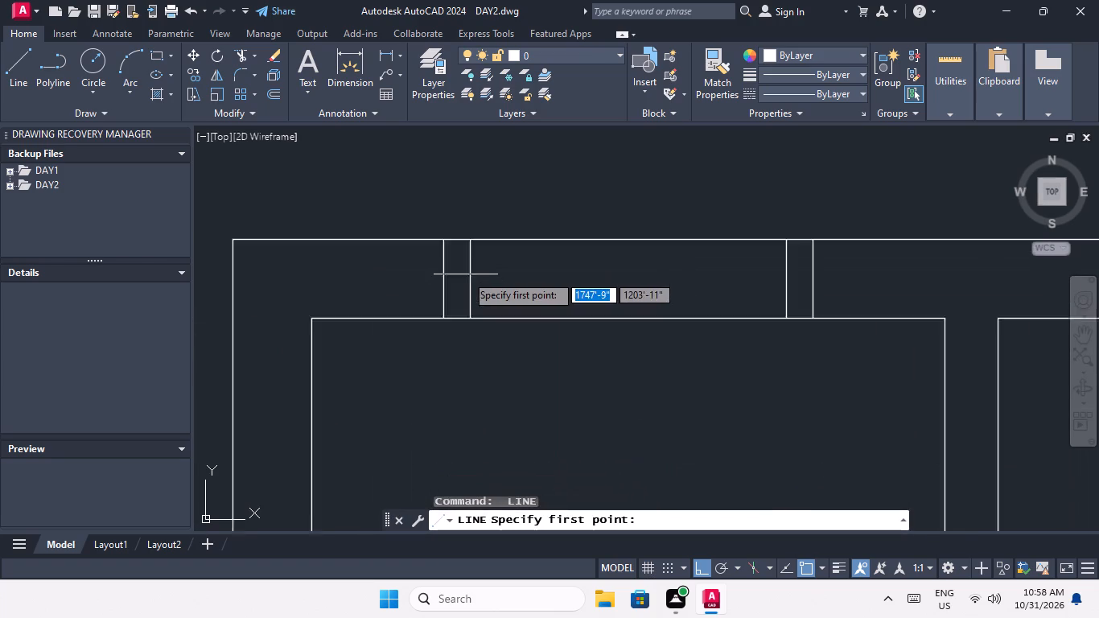
click(469, 286)
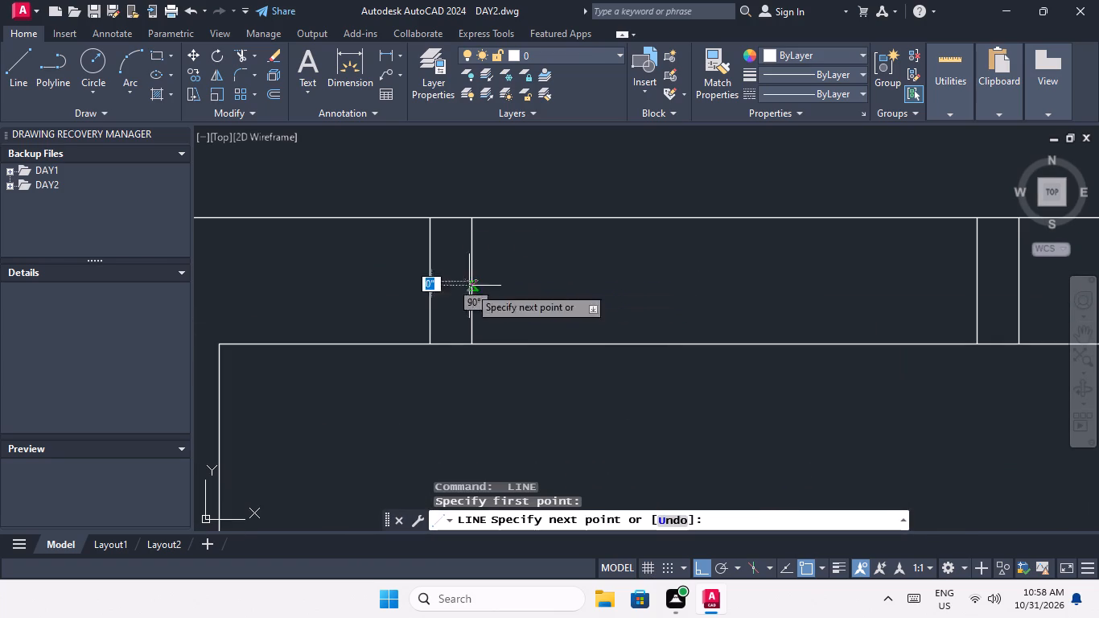
middle_drag(871, 284, 646, 301)
scroll(750, 292, up, 3)
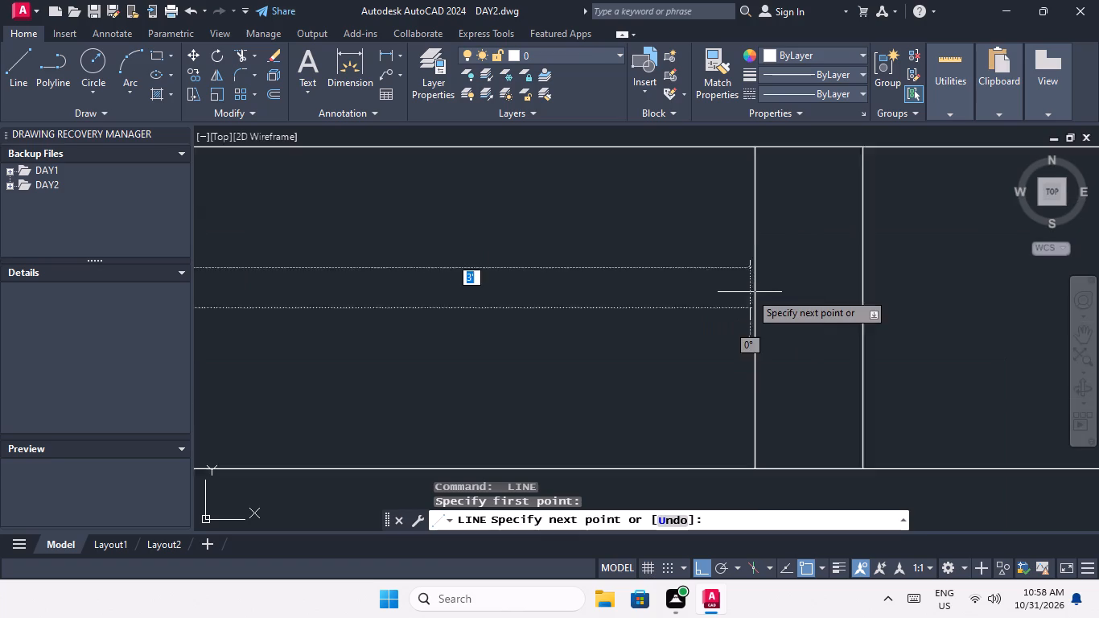
click(760, 318)
key(space)
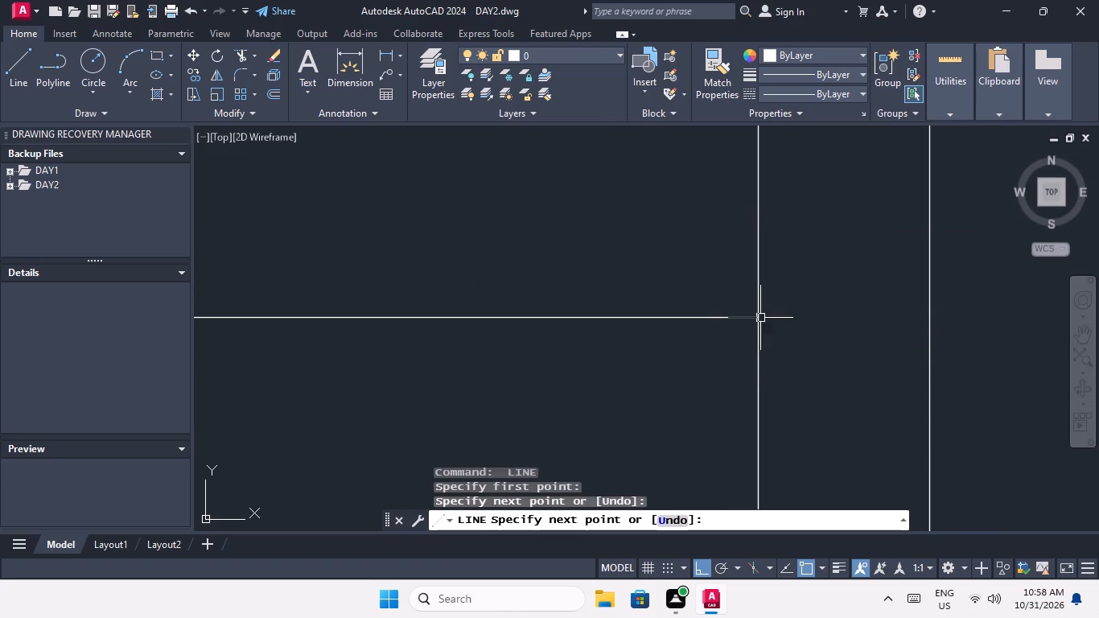
scroll(599, 302, down, 4)
middle_drag(578, 340, 661, 285)
scroll(652, 286, down, 3)
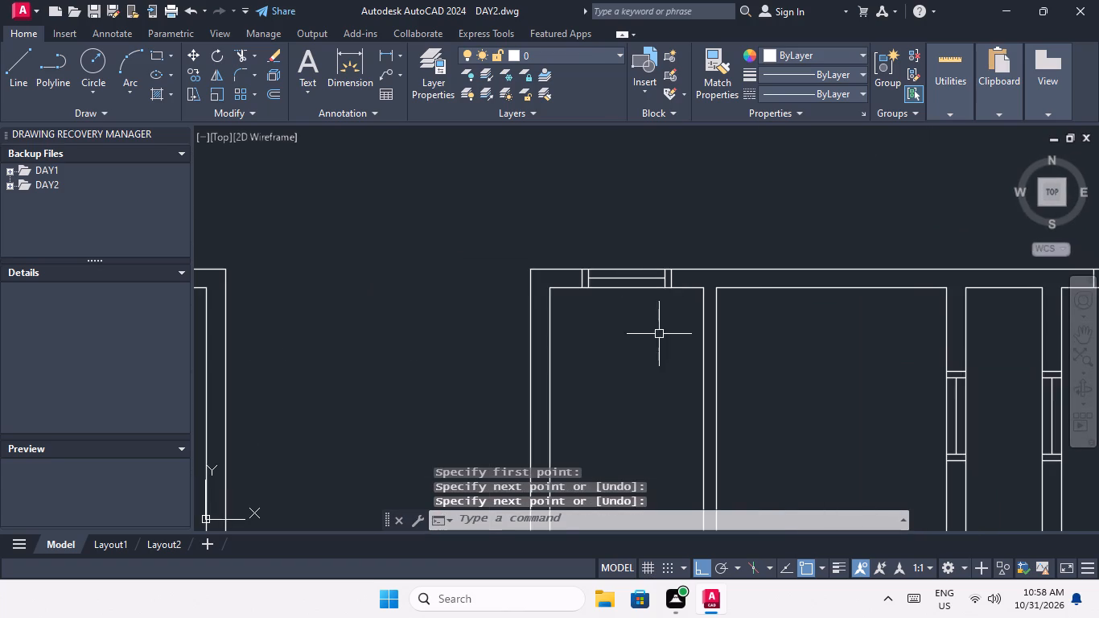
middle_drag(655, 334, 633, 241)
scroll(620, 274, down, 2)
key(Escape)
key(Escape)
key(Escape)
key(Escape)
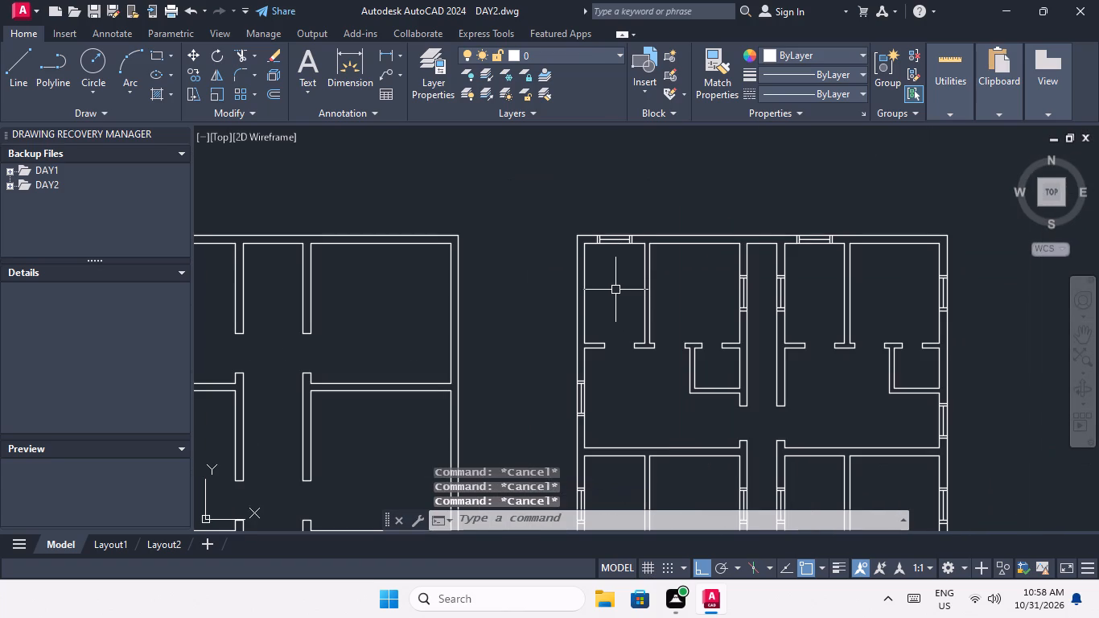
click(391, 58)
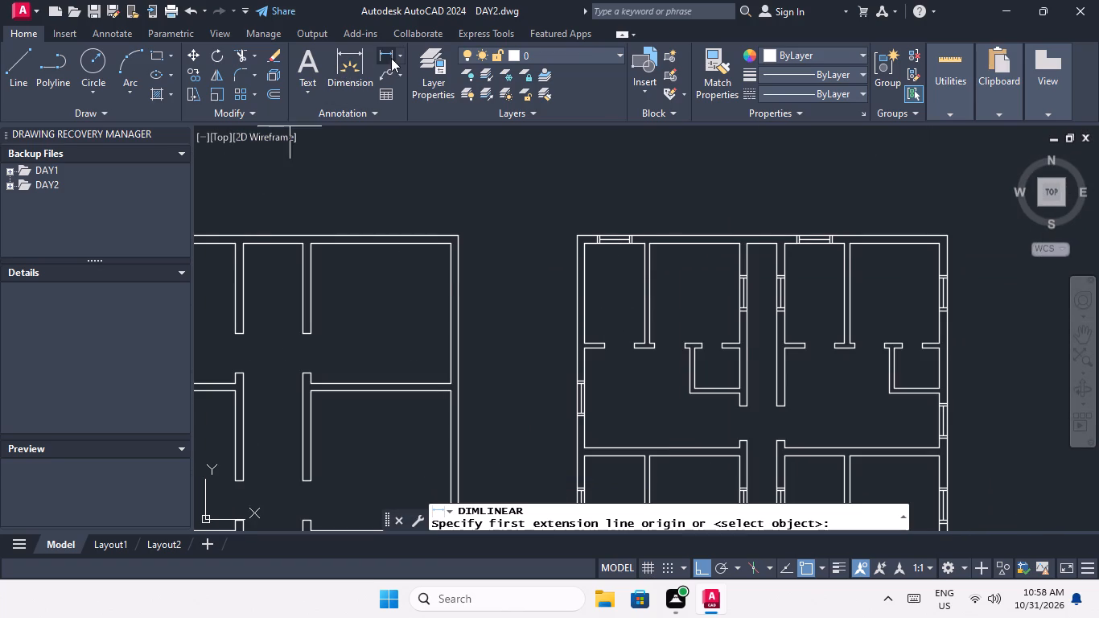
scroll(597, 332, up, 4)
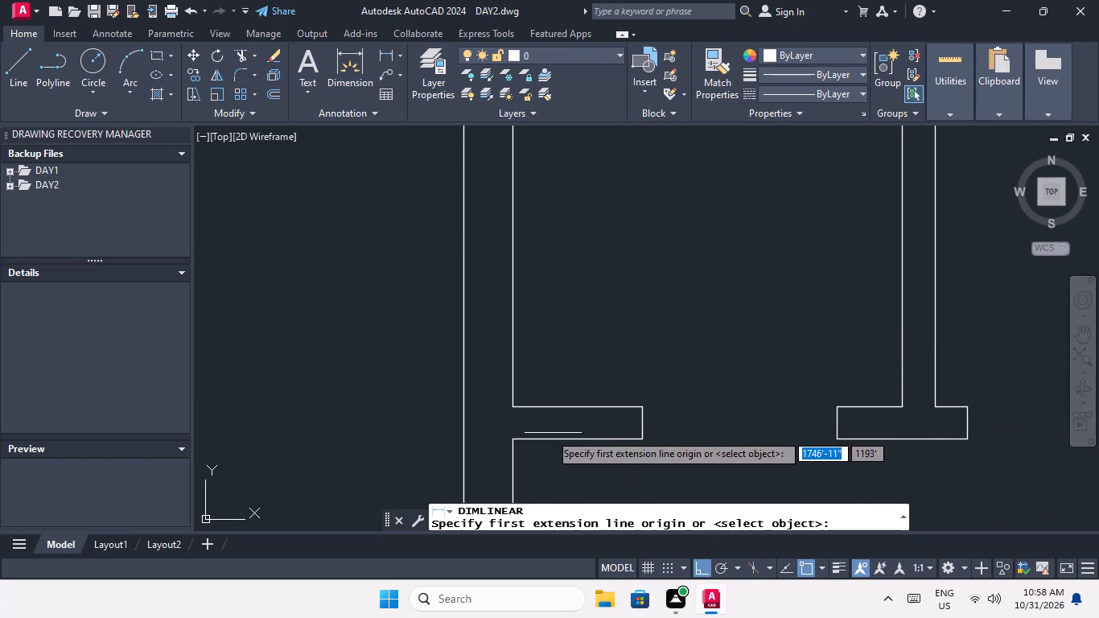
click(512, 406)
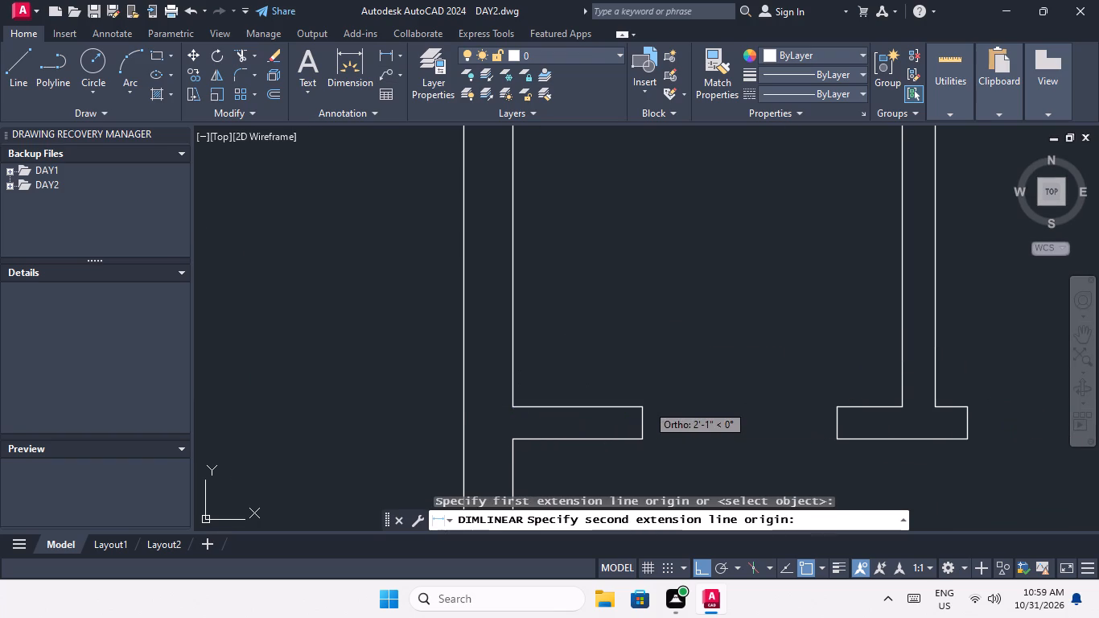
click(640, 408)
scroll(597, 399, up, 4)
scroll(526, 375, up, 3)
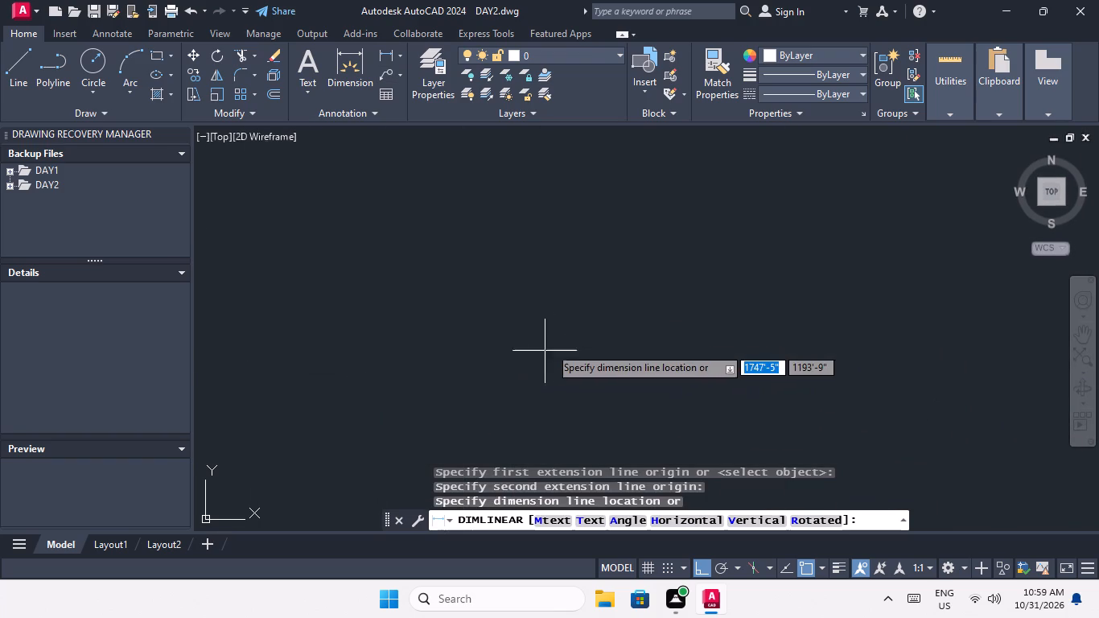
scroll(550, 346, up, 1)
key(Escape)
Offset the left and top inner wall lines of the left unit's upper-left room in the top row 2' into the room.
scroll(584, 370, down, 11)
middle_drag(670, 356, 595, 446)
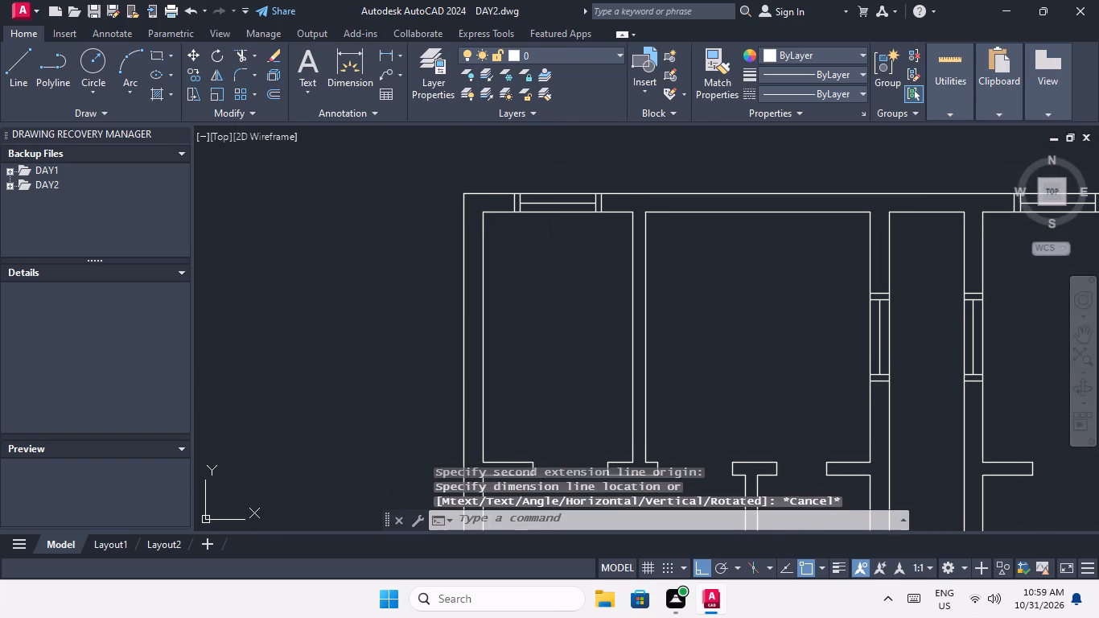
key(Escape)
key(Escape)
key(o)
key(Return)
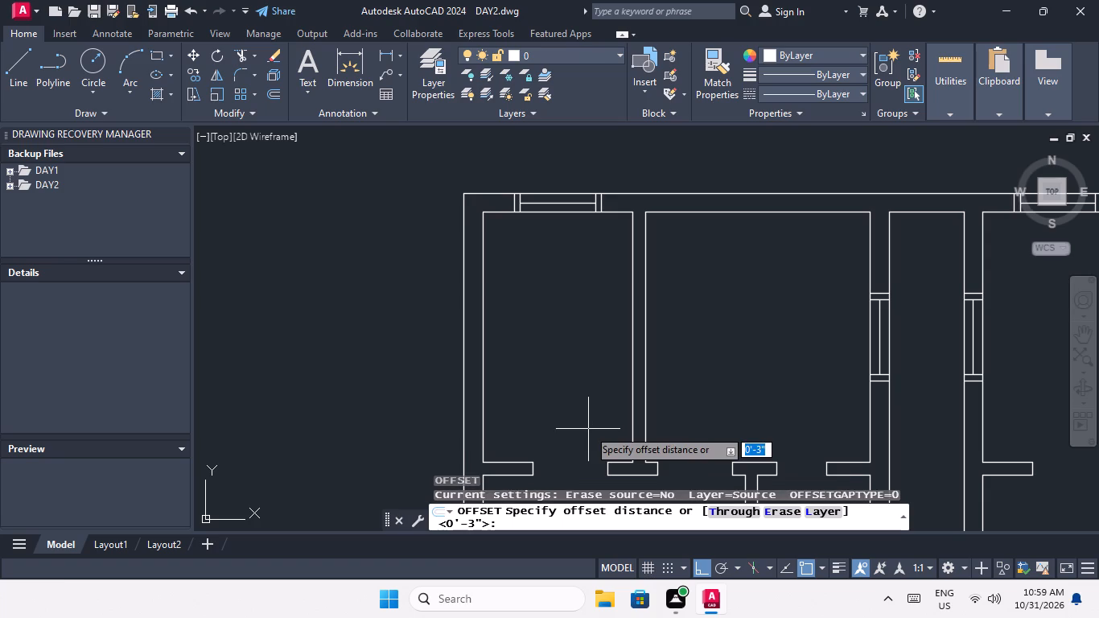
text(2')
key(Return)
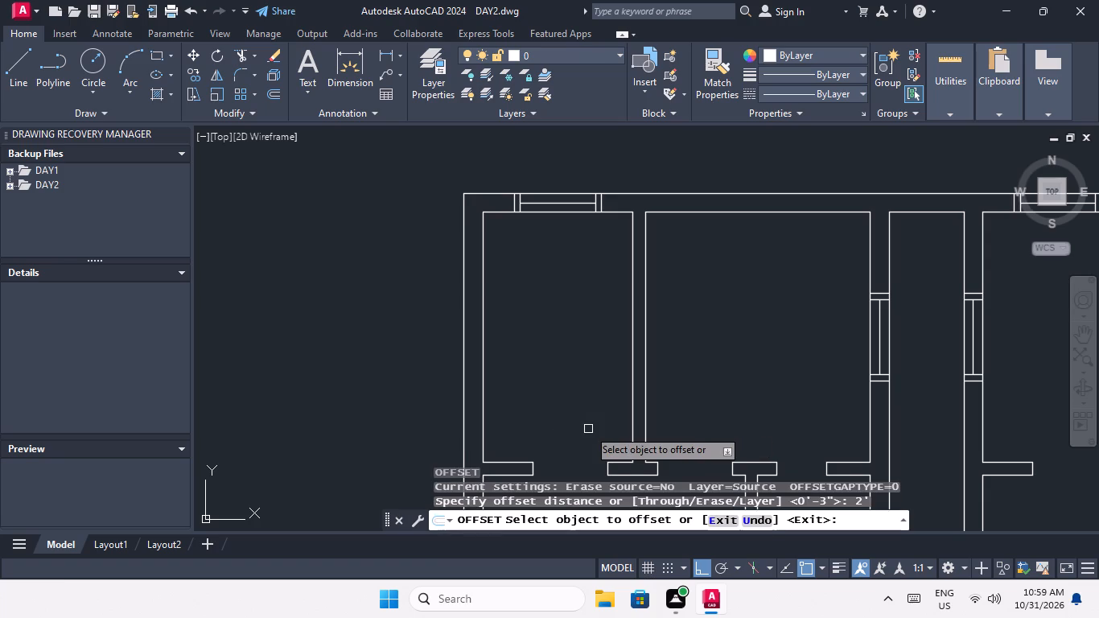
click(484, 352)
click(538, 346)
click(621, 214)
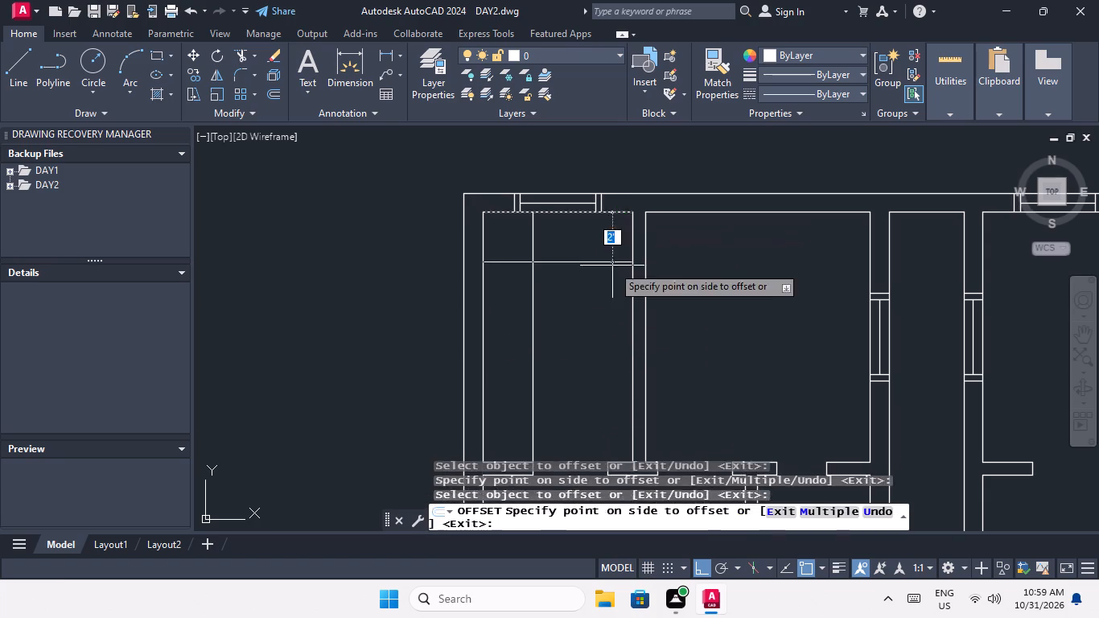
click(609, 270)
Offset the top and left inner wall lines of the right unit's upper-left room in the top row 2' inward.
scroll(584, 232, down, 3)
scroll(714, 241, up, 3)
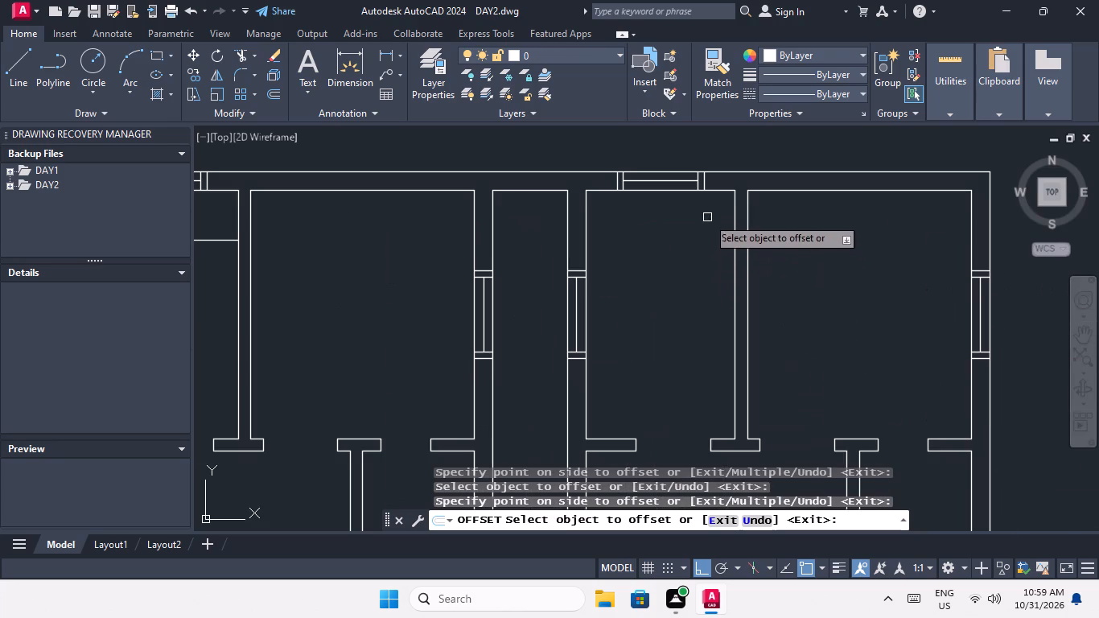
drag(721, 191, 723, 198)
click(725, 219)
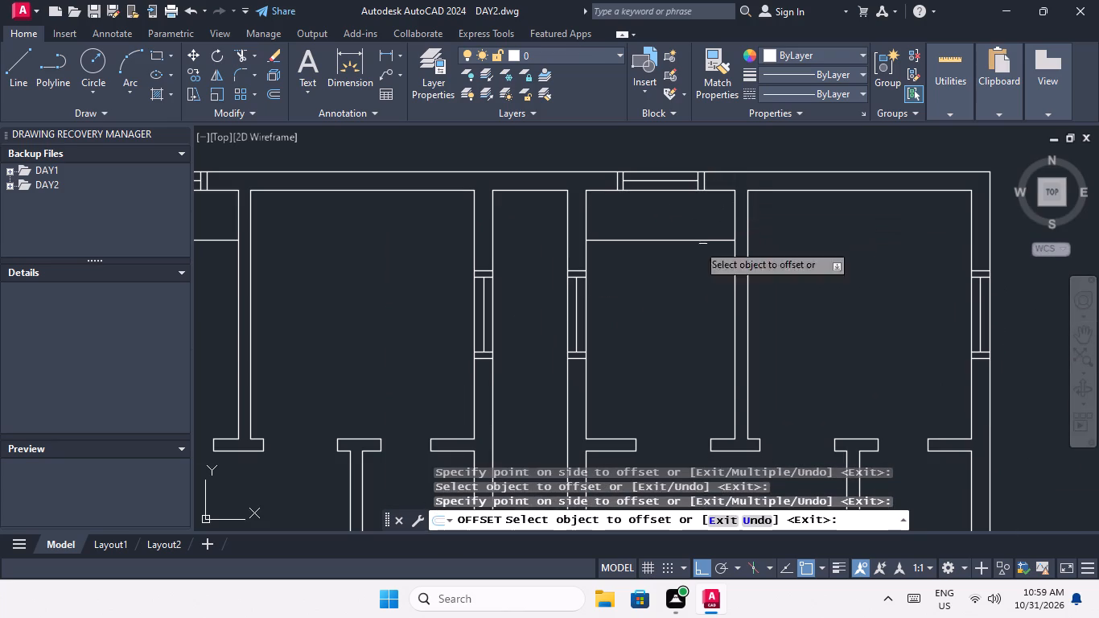
drag(584, 408, 594, 406)
click(623, 399)
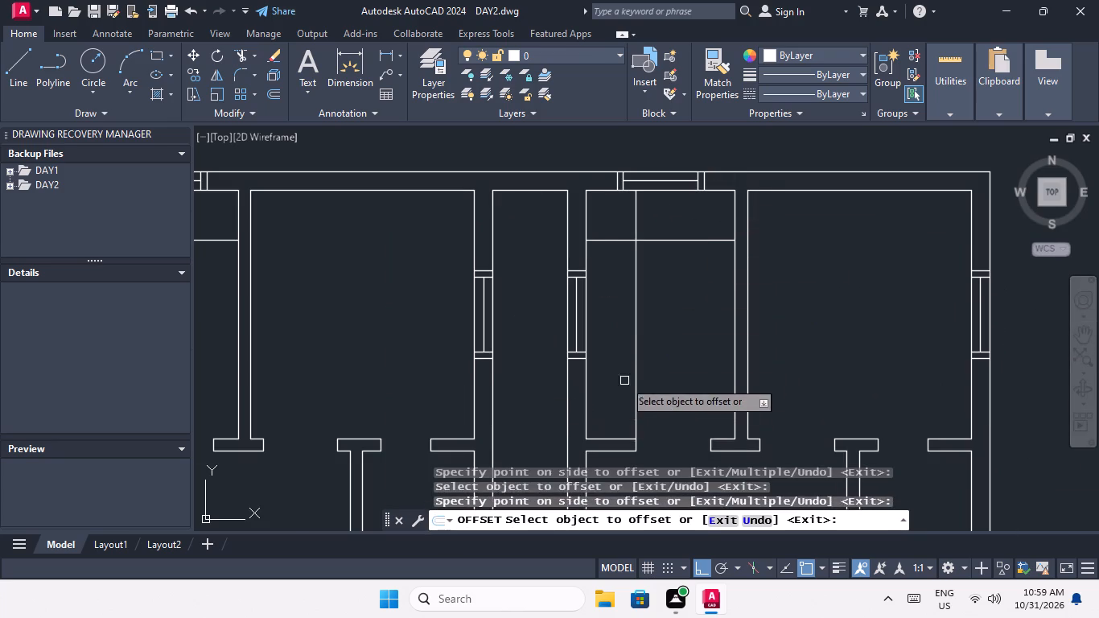
In the second row from the top, offset the right unit's upper-left room's left and top wall lines 2' inward.
scroll(636, 330, down, 2)
middle_drag(652, 405, 628, 281)
scroll(625, 280, down, 1)
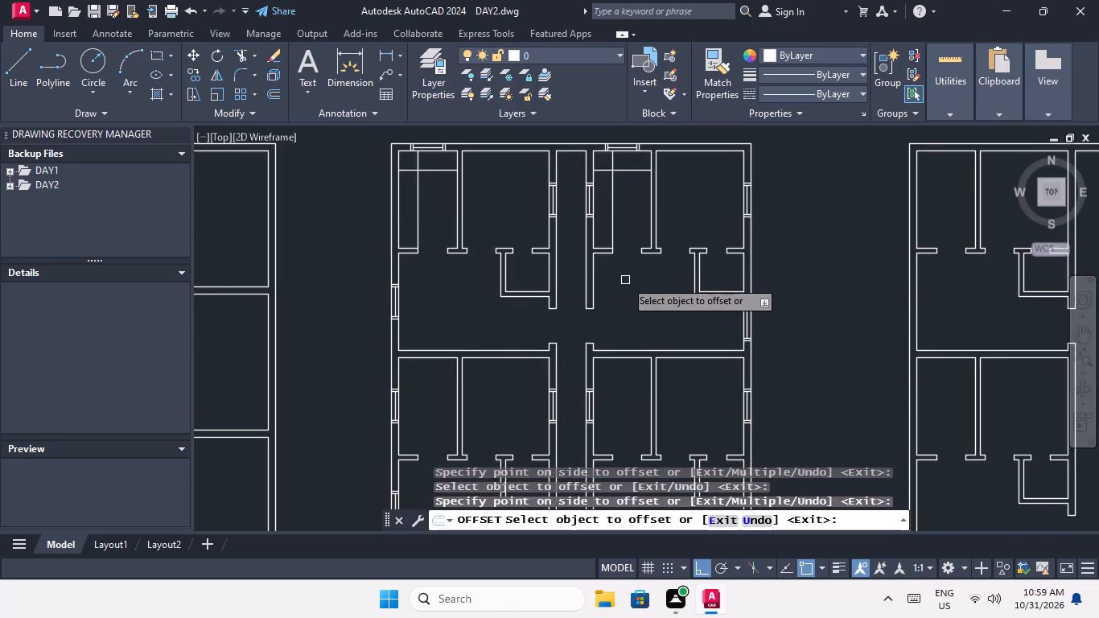
scroll(614, 375, up, 2)
click(591, 397)
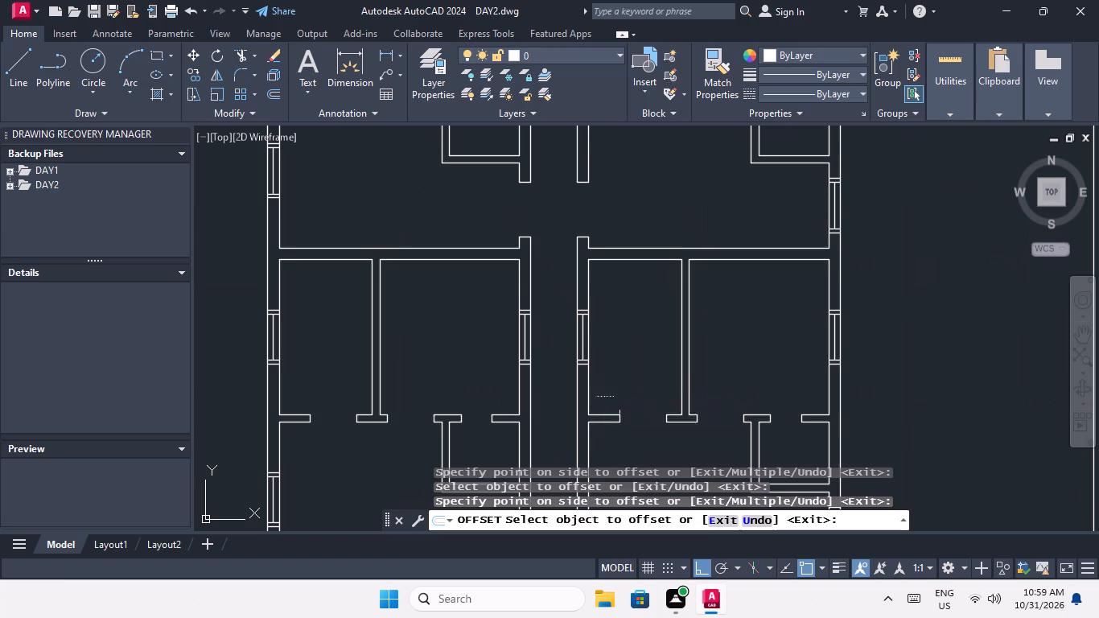
click(632, 390)
drag(657, 258, 656, 267)
click(662, 320)
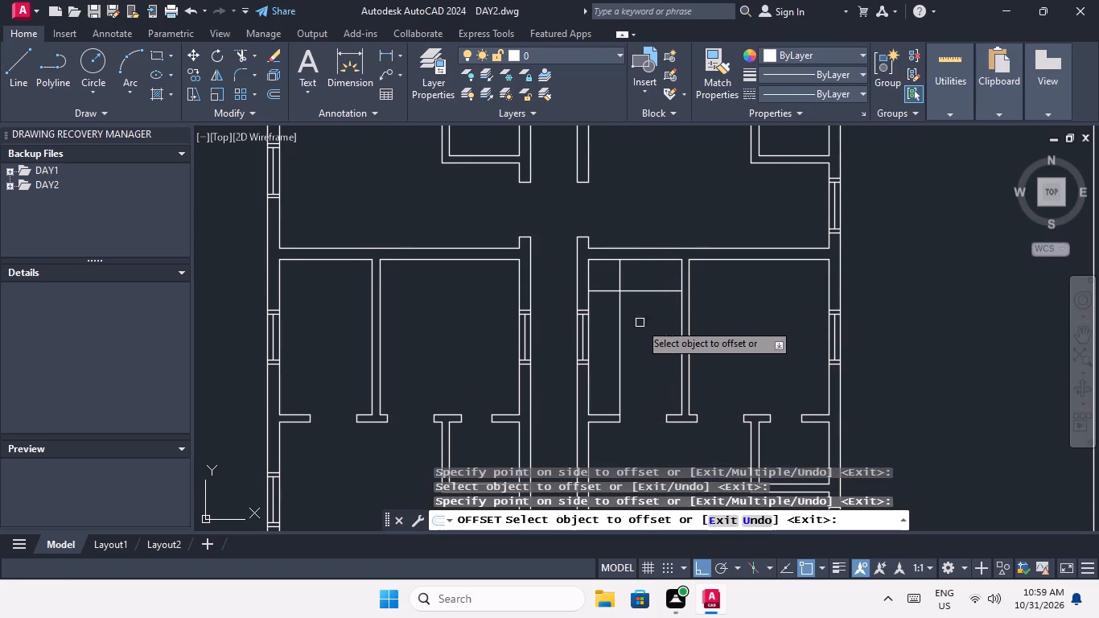
In the second row from the top, offset the left unit's upper-left room's left and top wall lines 2' inward.
drag(278, 395, 286, 396)
click(319, 397)
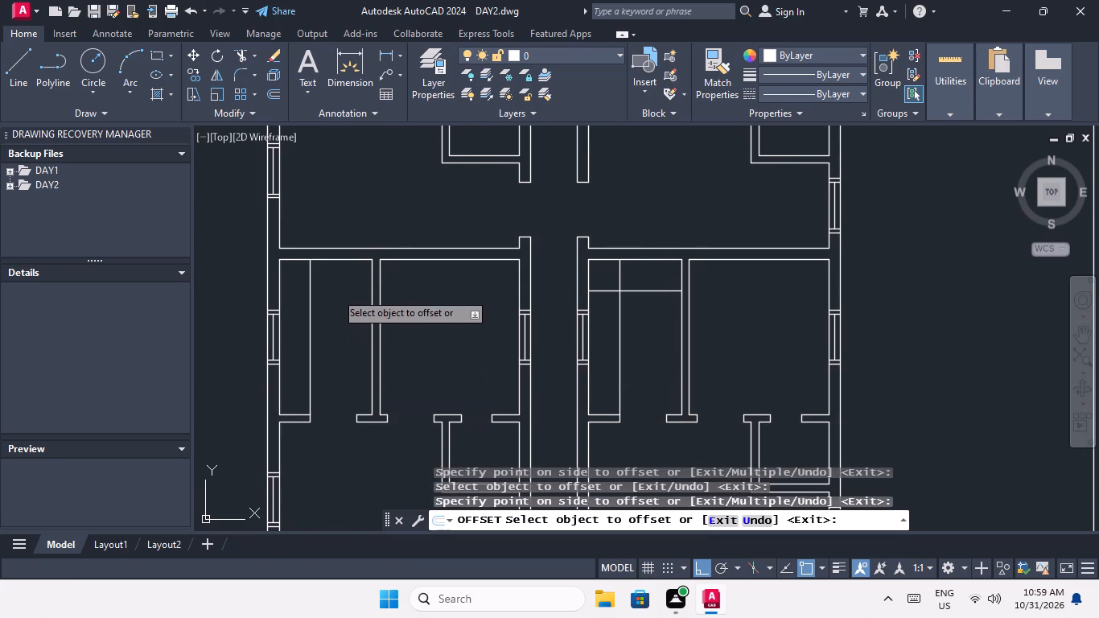
click(341, 262)
click(346, 299)
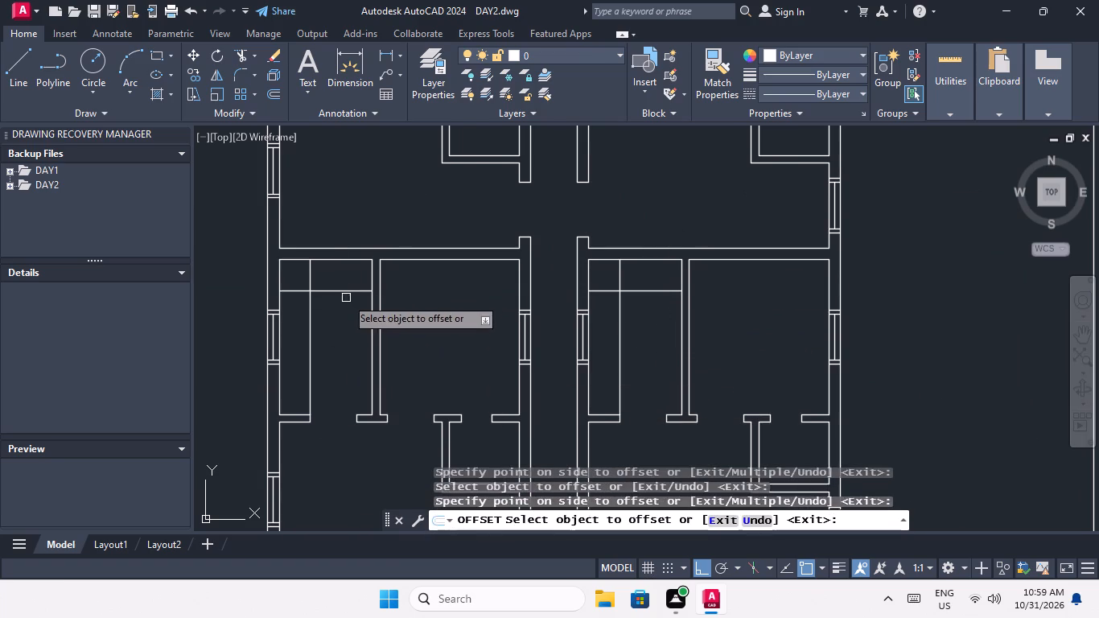
In the third row from the top, offset the left unit's upper-left room's left and top wall lines 2' inward.
scroll(345, 286, down, 3)
scroll(340, 394, up, 4)
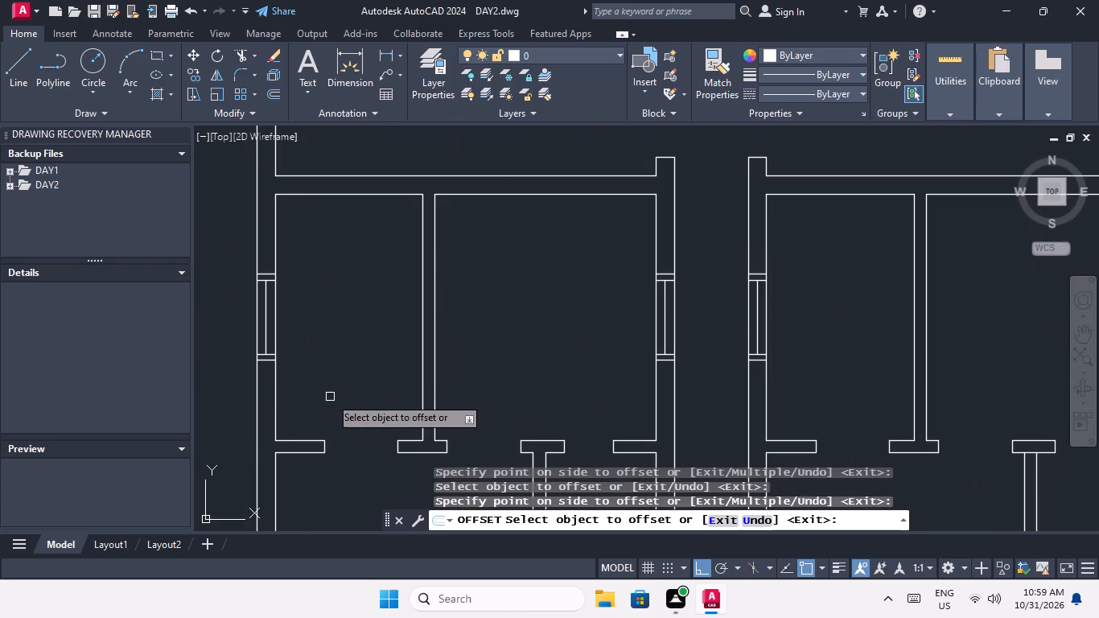
click(273, 414)
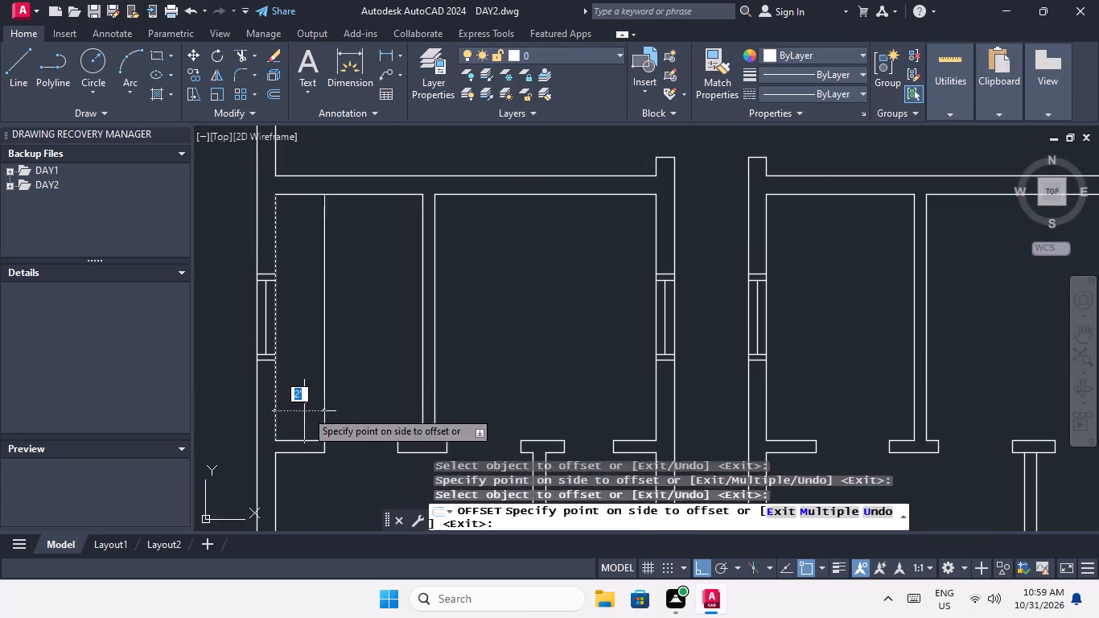
click(306, 410)
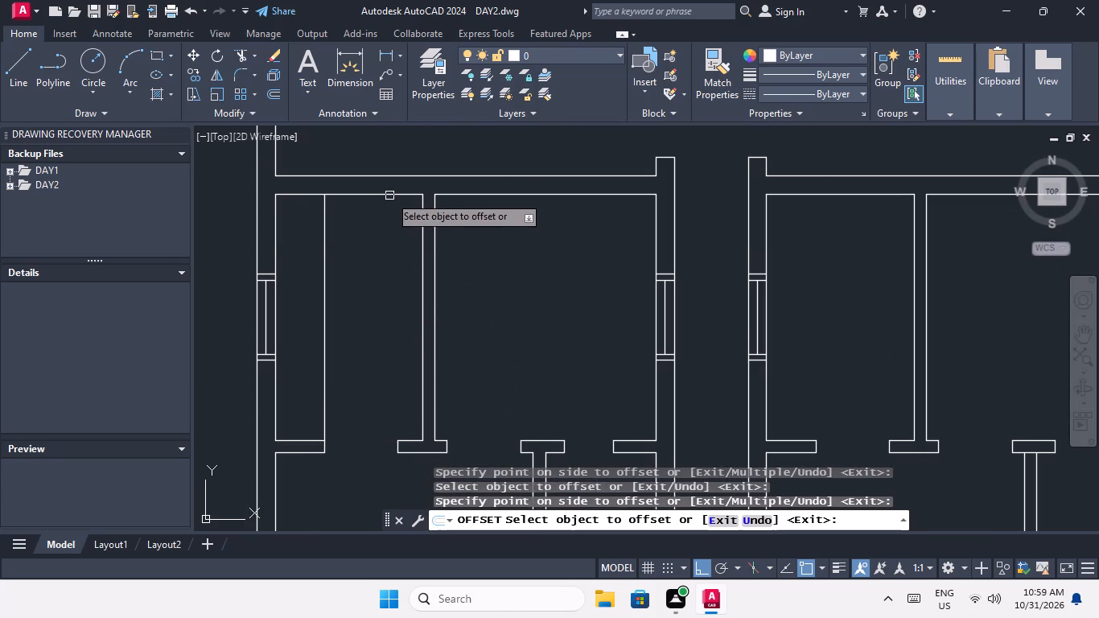
drag(389, 196, 385, 220)
click(377, 269)
In the third row from the top, offset the right unit's upper-left room's left and top wall lines 2' inward.
scroll(377, 220, down, 3)
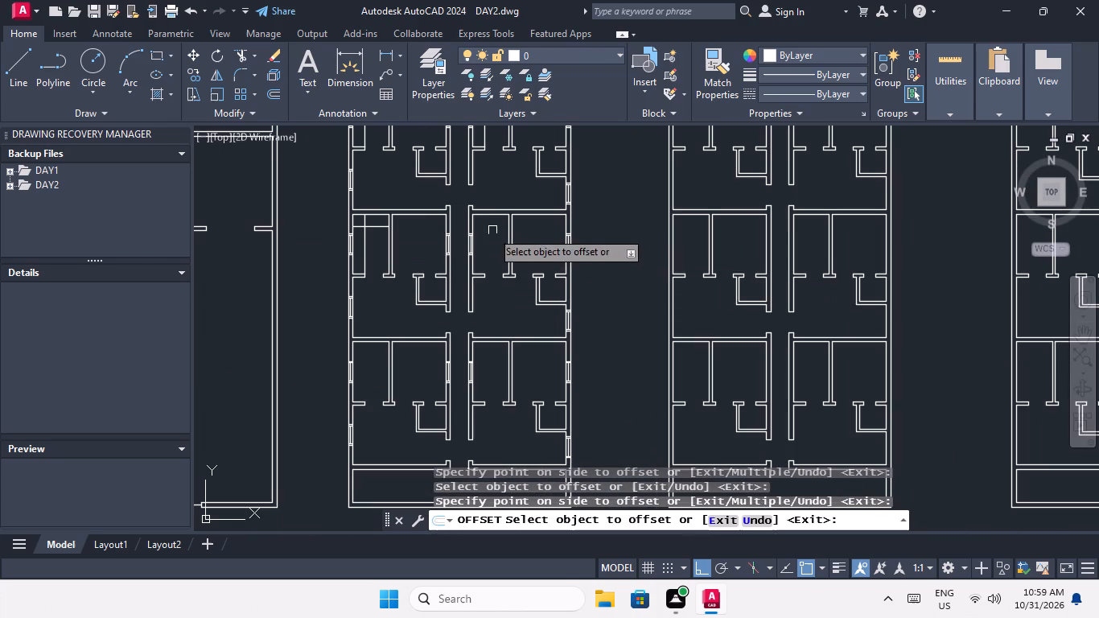
scroll(475, 226, up, 3)
drag(465, 221, 492, 228)
click(513, 229)
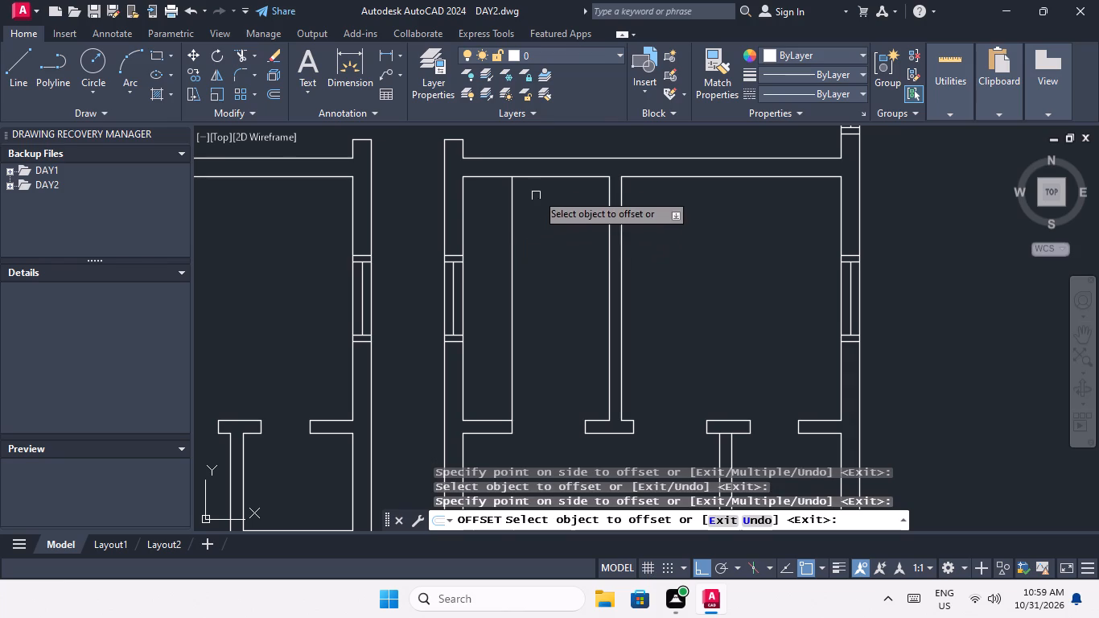
click(550, 175)
click(561, 216)
In the bottom row, offset the left unit's upper-left room's left and top wall lines 2' inward.
scroll(562, 193, down, 3)
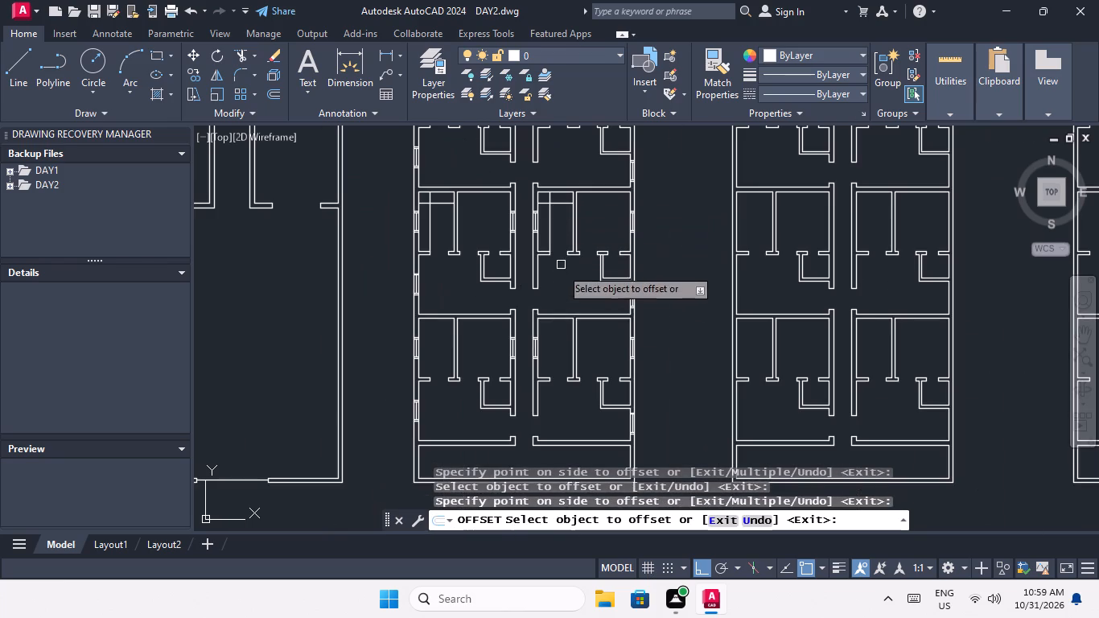
scroll(422, 377, up, 2)
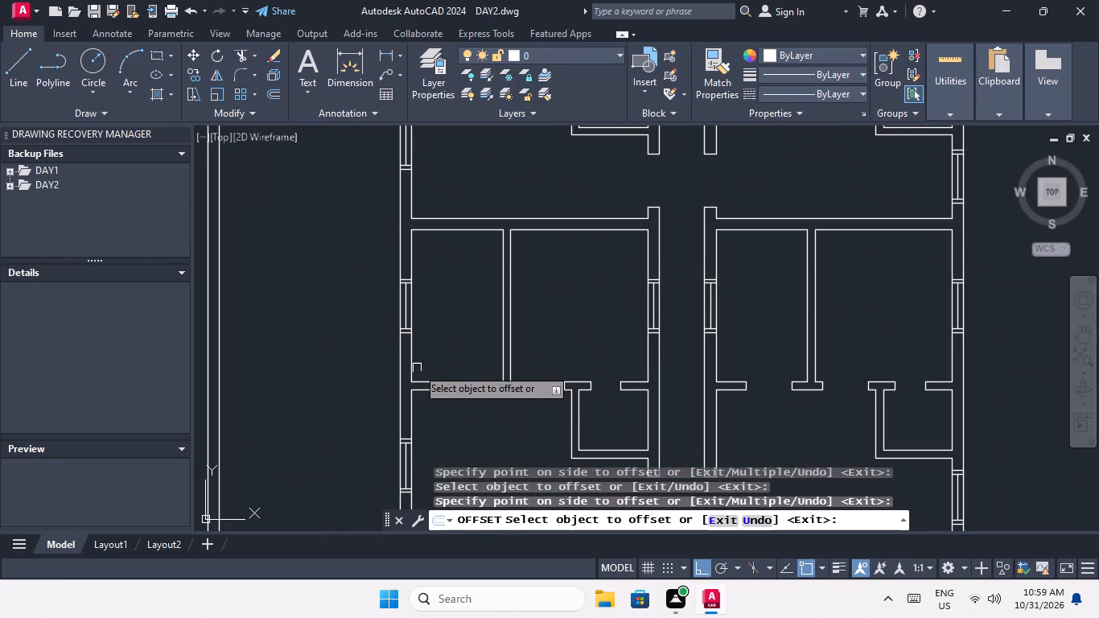
drag(414, 368, 427, 366)
click(475, 357)
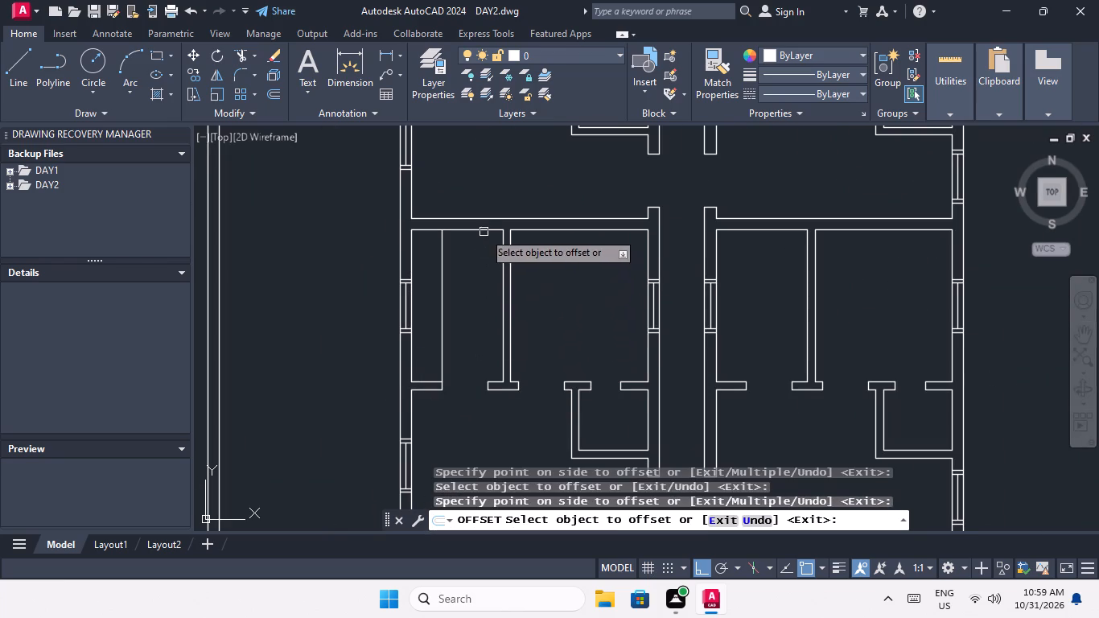
click(484, 231)
click(467, 295)
In the bottom row, offset the right unit's upper-left room's left and top wall lines 2' inward.
scroll(469, 292, down, 3)
scroll(543, 281, up, 4)
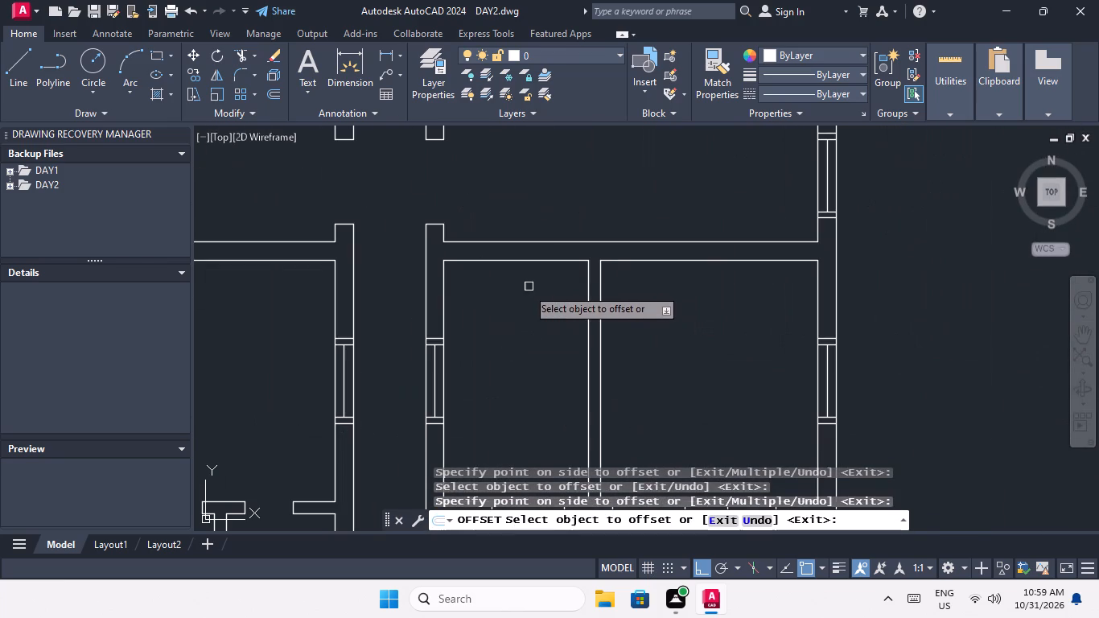
click(443, 297)
click(484, 302)
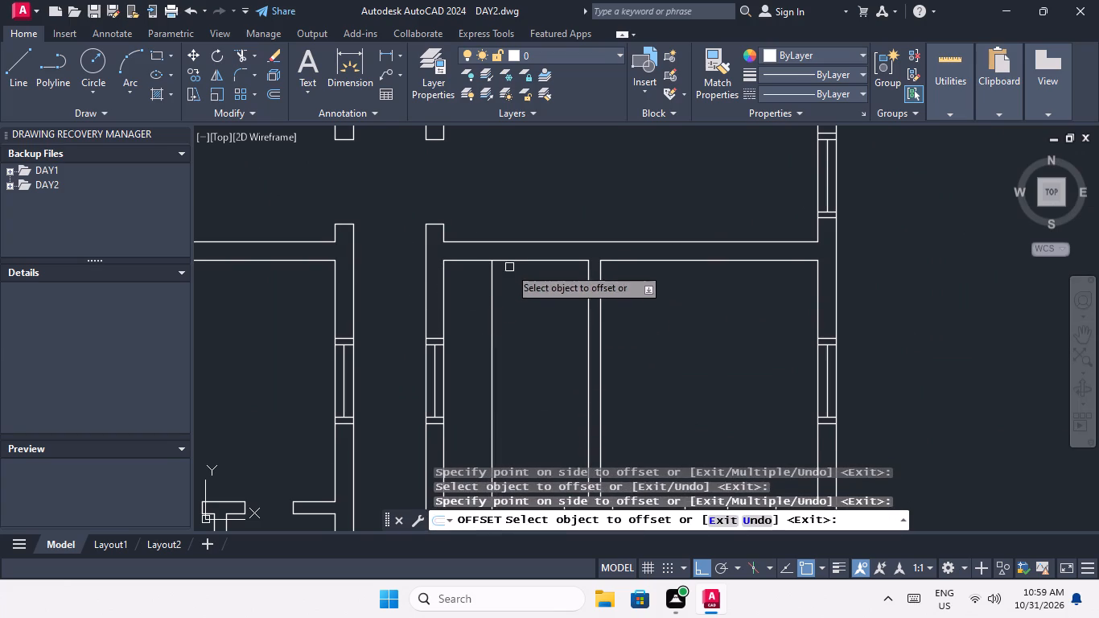
click(532, 262)
click(536, 330)
In the adjacent windowless block's bottom row, offset the left unit's upper-left room's left and top wall lines 2' inward.
scroll(533, 301, down, 4)
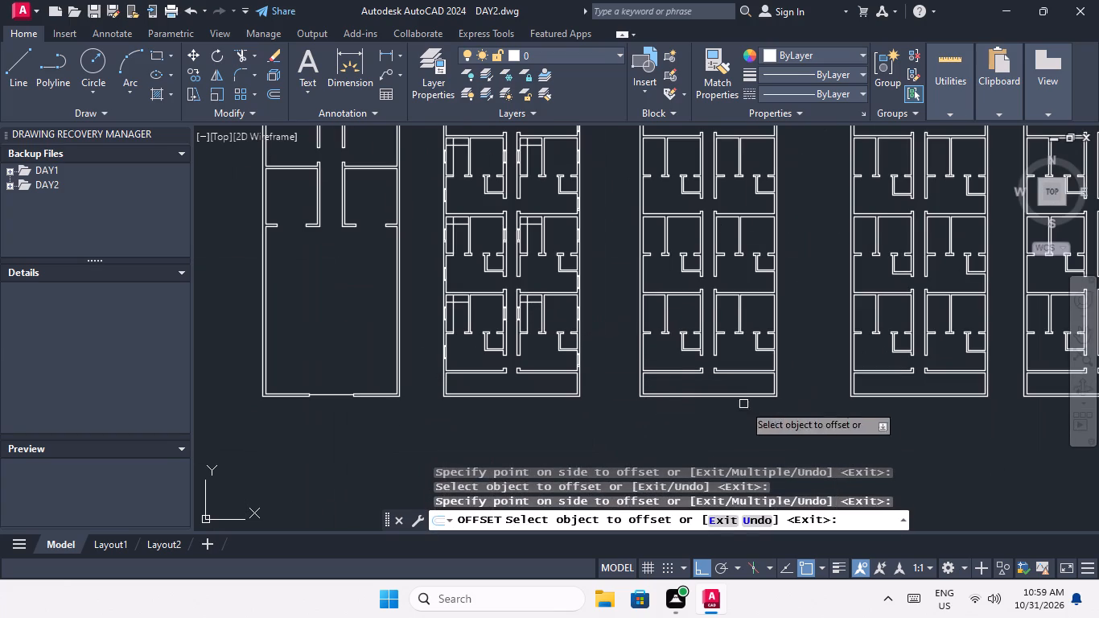
scroll(662, 315, up, 3)
middle_drag(620, 335, 495, 386)
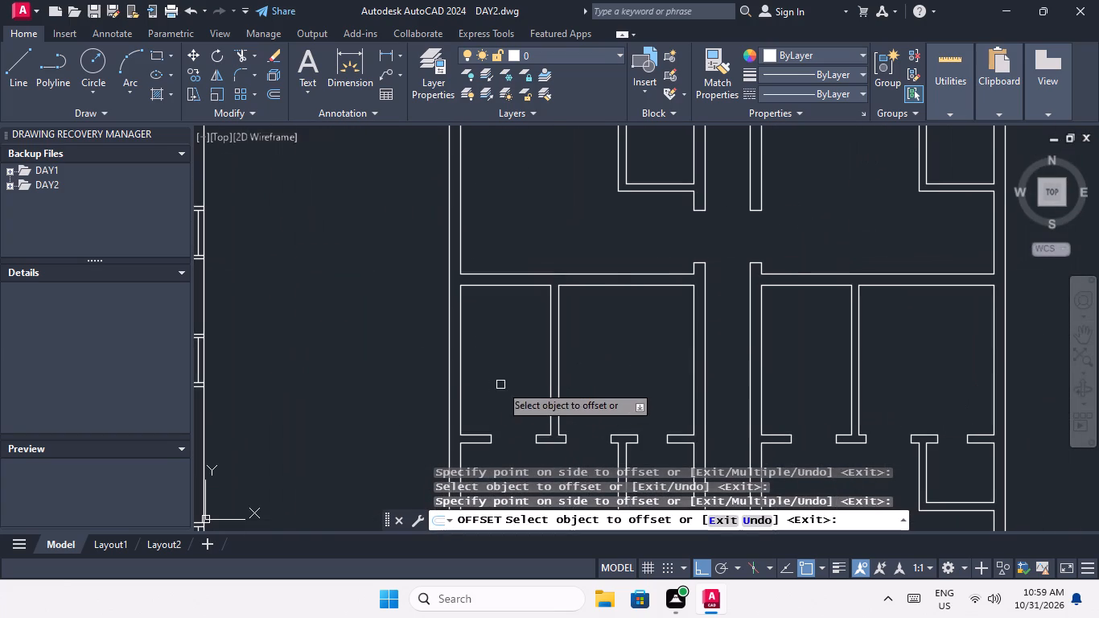
click(461, 388)
click(488, 383)
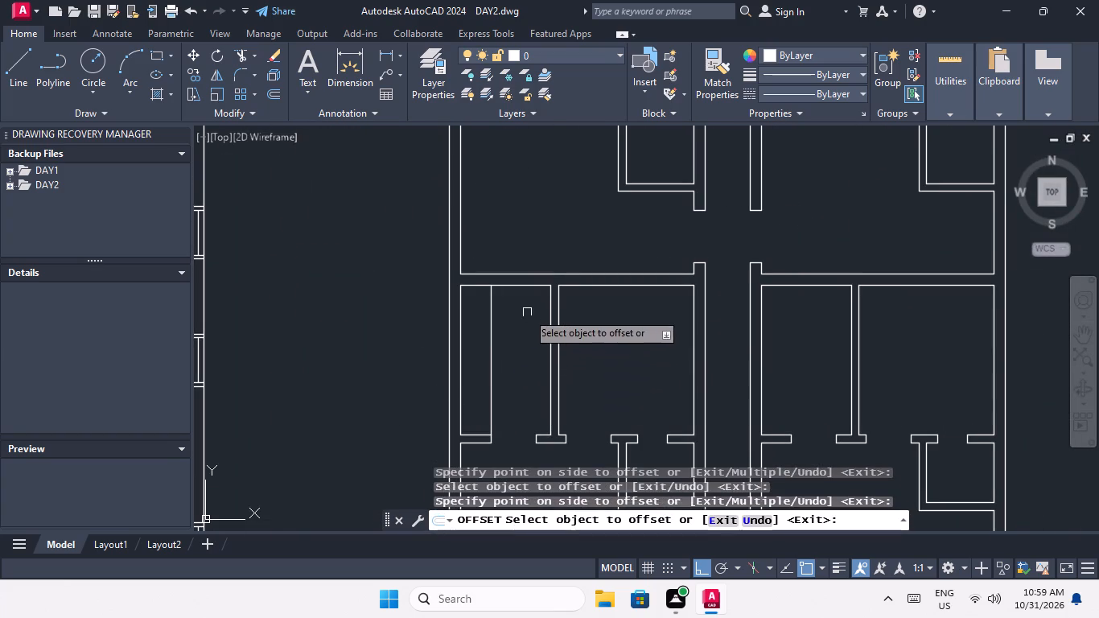
click(527, 286)
click(527, 346)
In the same windowless block's bottom row, offset the right unit's upper-left room's left and top wall lines 2' inward.
scroll(528, 344, down, 3)
middle_drag(518, 356, 439, 411)
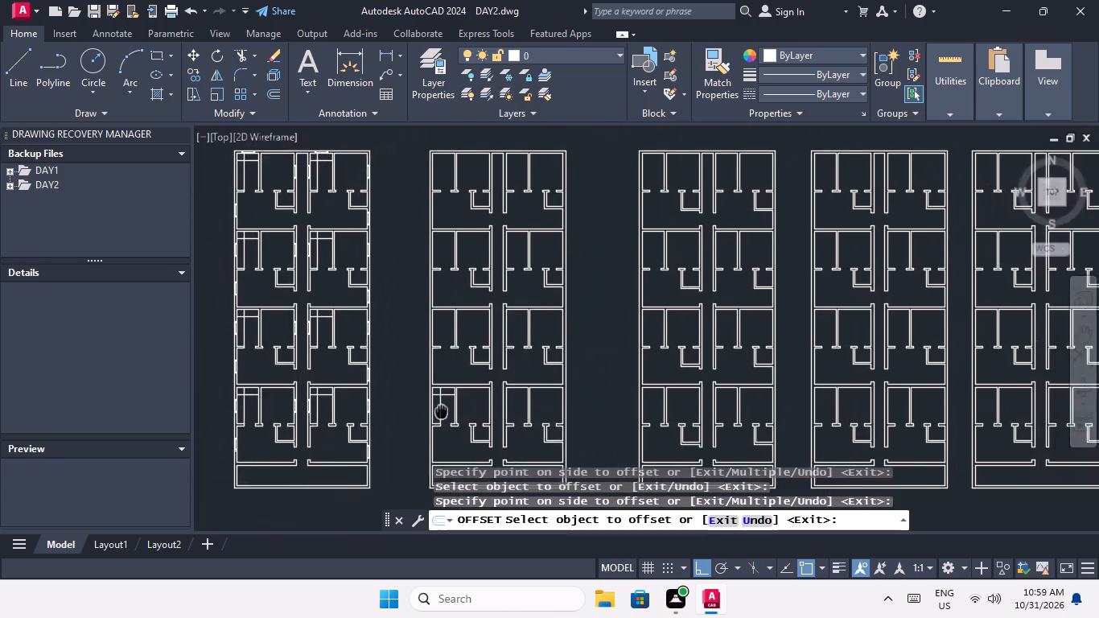
middle_drag(439, 411, 431, 414)
scroll(513, 422, up, 3)
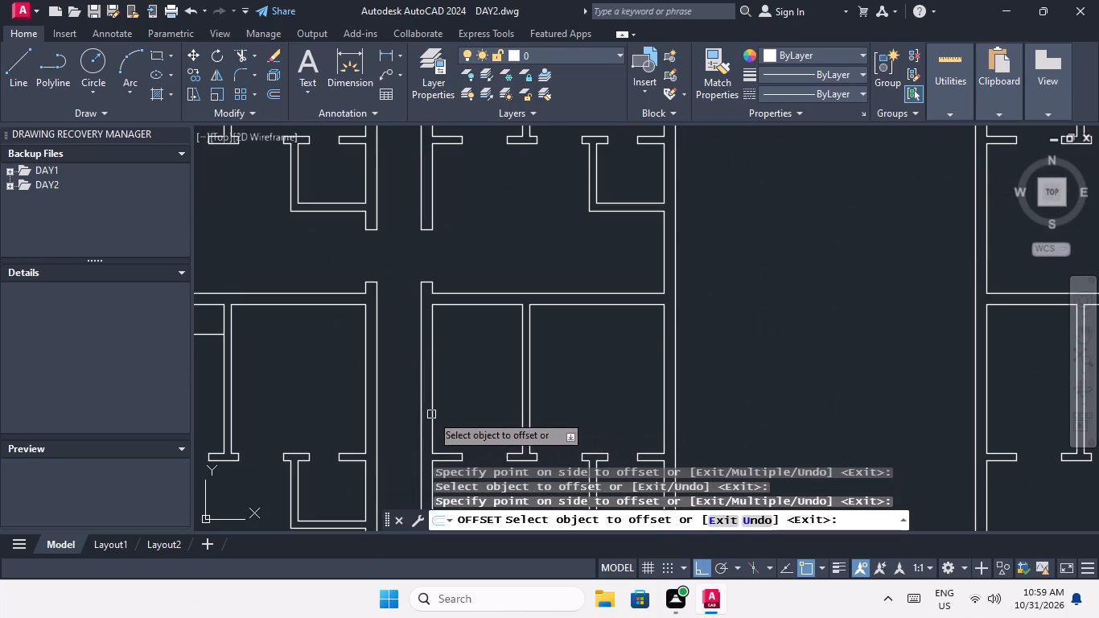
click(431, 414)
click(451, 413)
drag(499, 307, 499, 319)
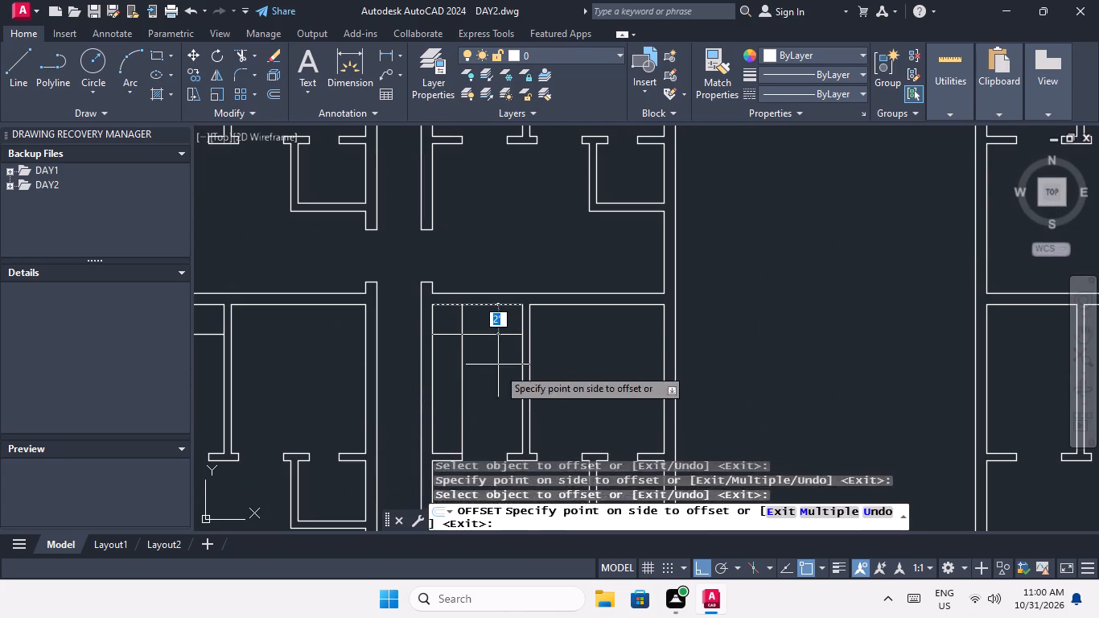
click(498, 368)
In the same windowless block's second row from the bottom, offset the right unit's upper-left room's left and top wall lines 2' inward.
scroll(498, 365, down, 1)
middle_drag(498, 365, 574, 422)
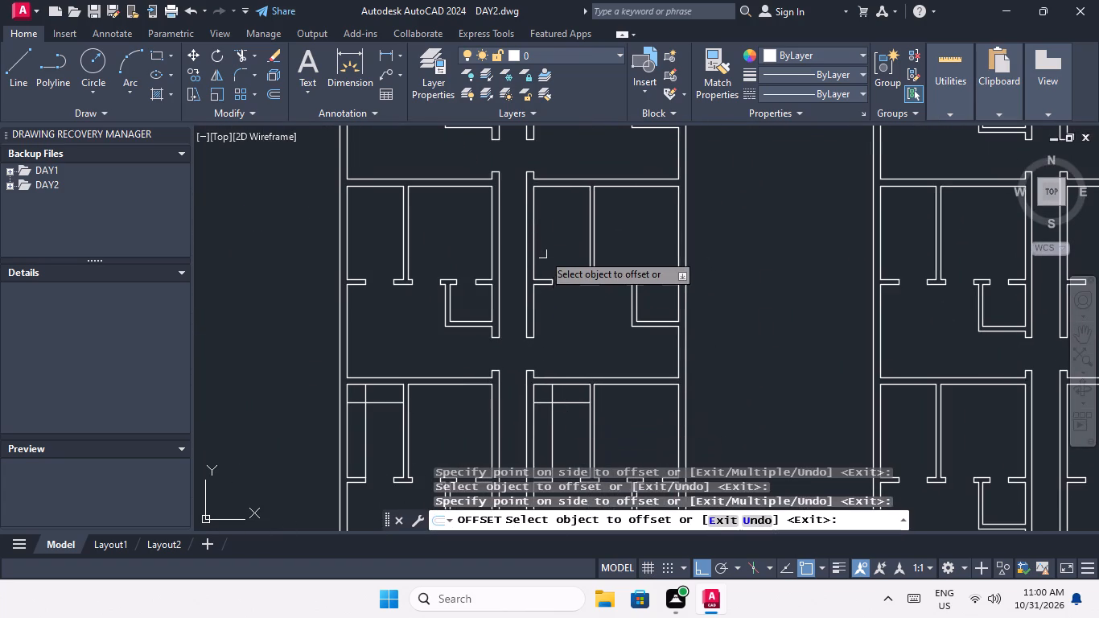
drag(533, 253, 571, 256)
click(580, 256)
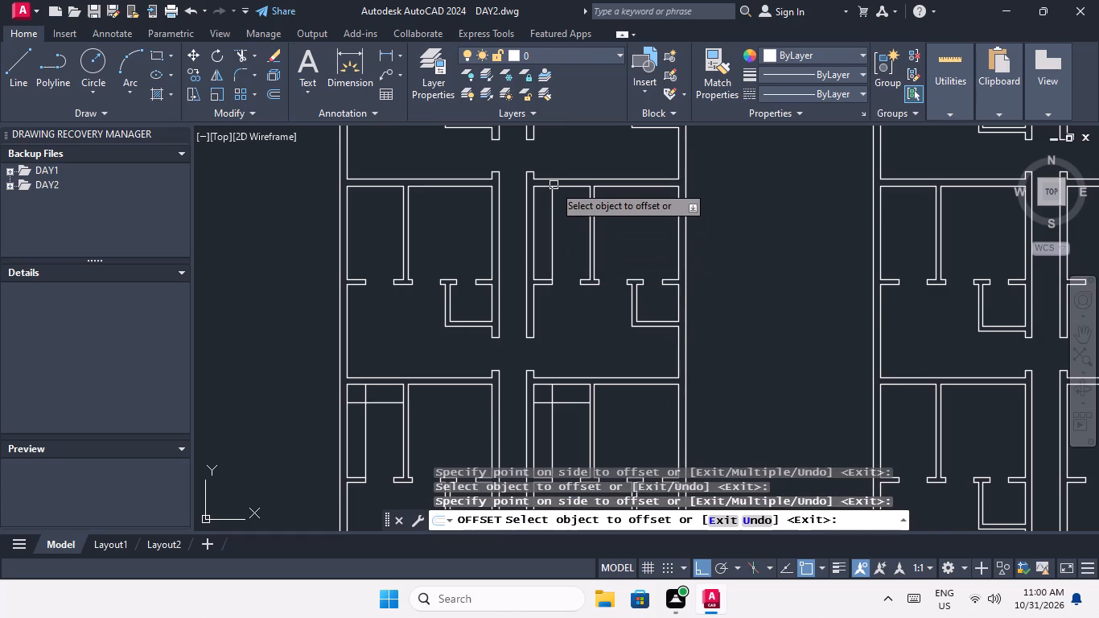
drag(571, 187, 572, 202)
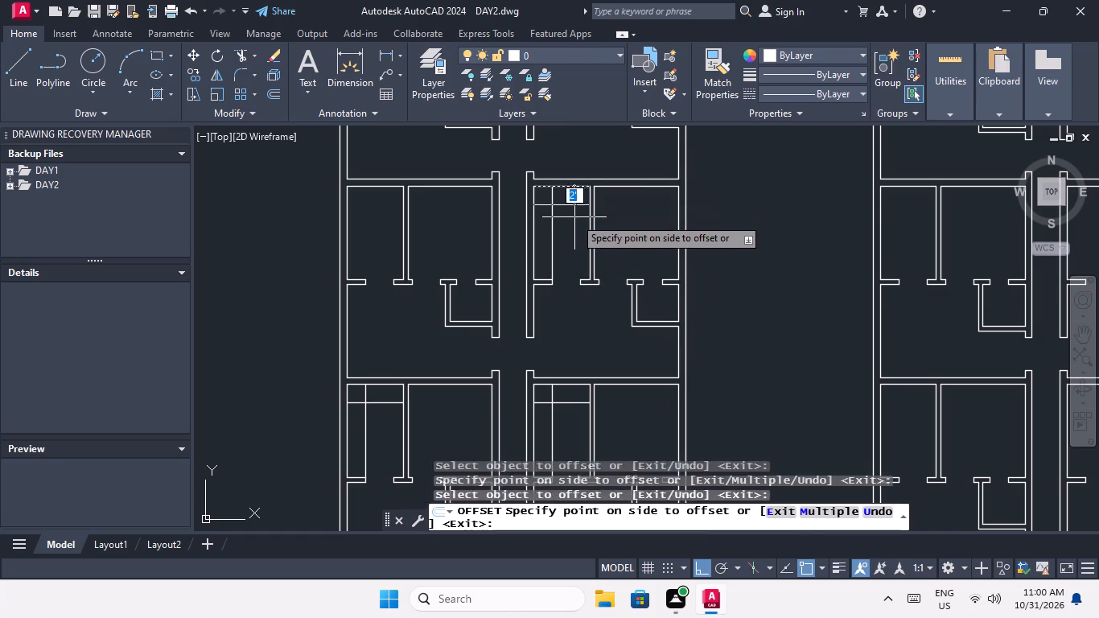
click(574, 217)
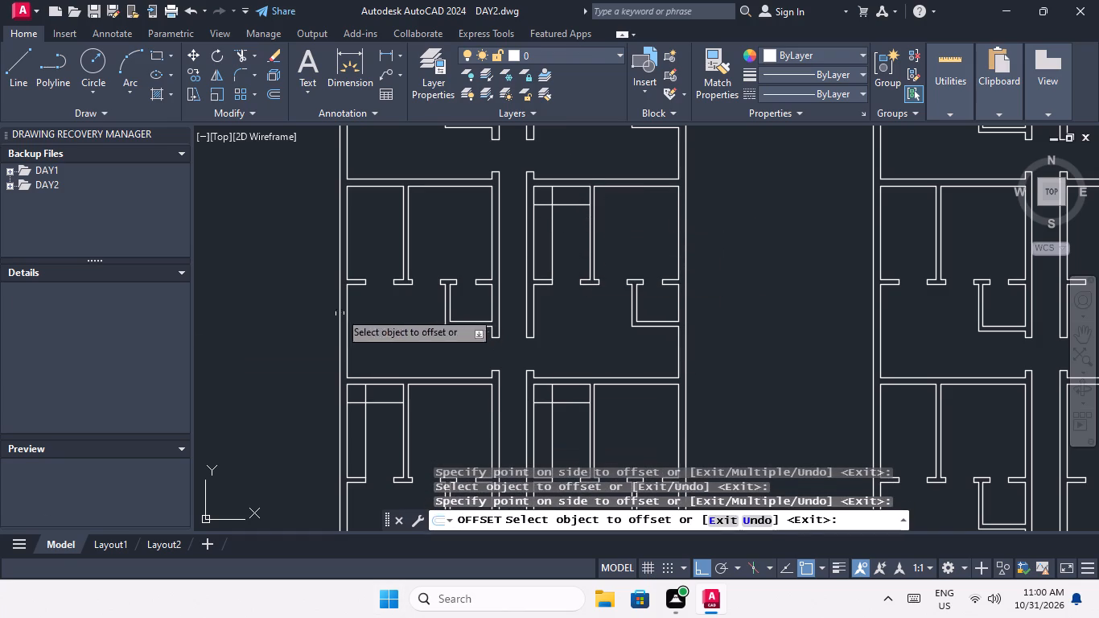
In the second row from the bottom, offset the left unit's upper-left room's left and top wall lines 2' inward.
click(347, 250)
click(396, 248)
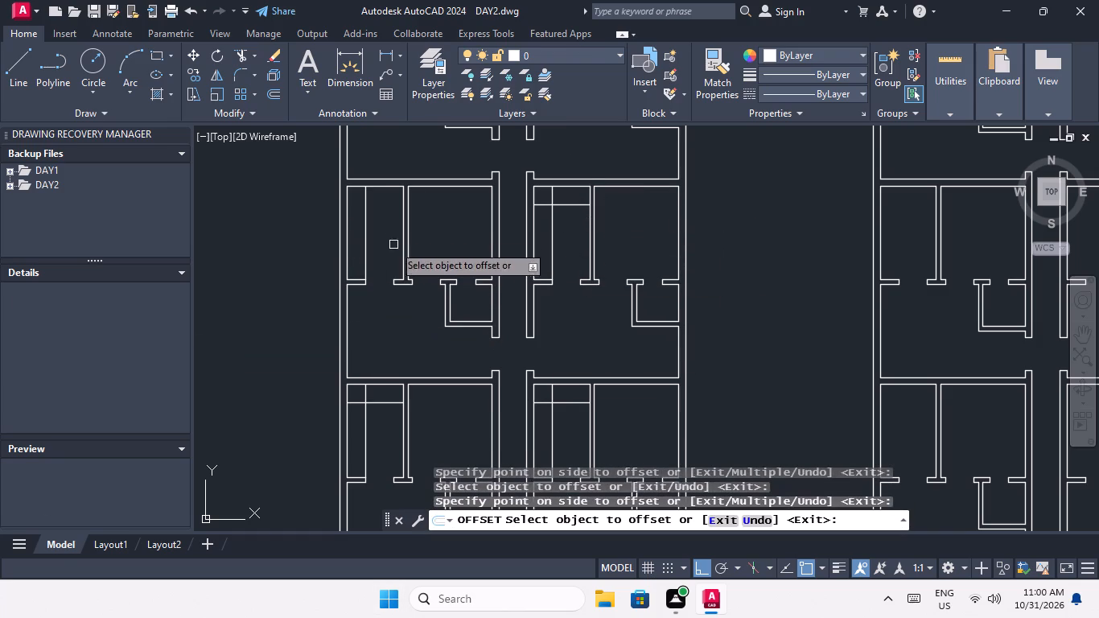
drag(385, 187, 385, 196)
click(385, 218)
In the second row from the top, offset the left unit's upper-left room's left and top wall lines 2' inward.
middle_drag(387, 217, 398, 369)
scroll(392, 228, down, 1)
scroll(392, 243, up, 2)
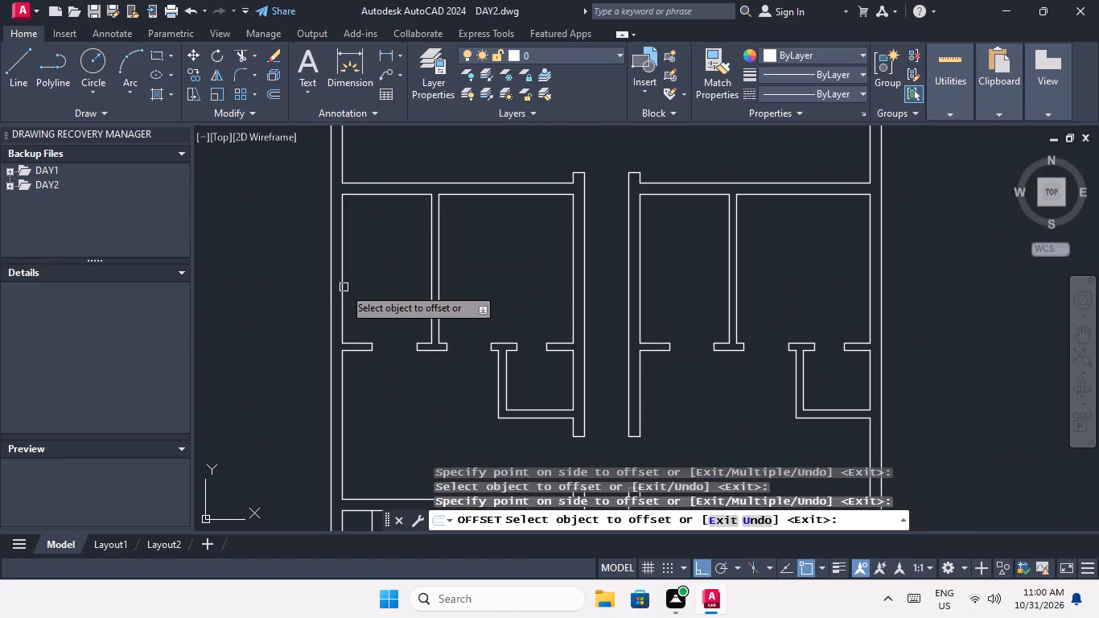
click(344, 286)
click(361, 281)
click(411, 194)
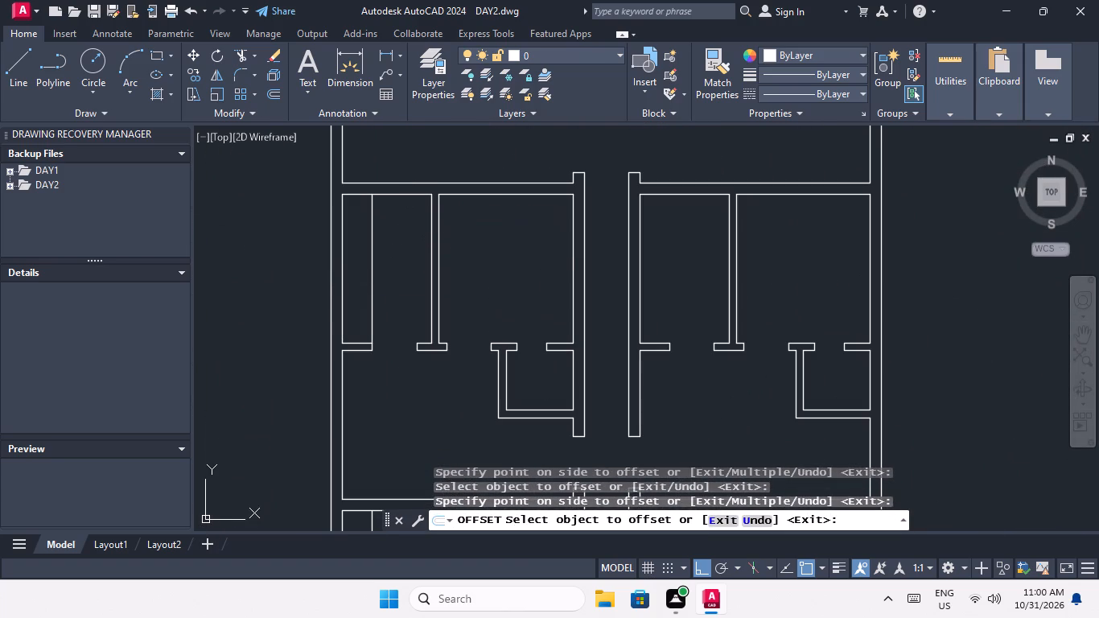
click(403, 232)
In the second row from the top, offset the right unit's upper-left room's left and top wall lines 2' inward.
scroll(403, 231, down, 1)
scroll(594, 252, up, 2)
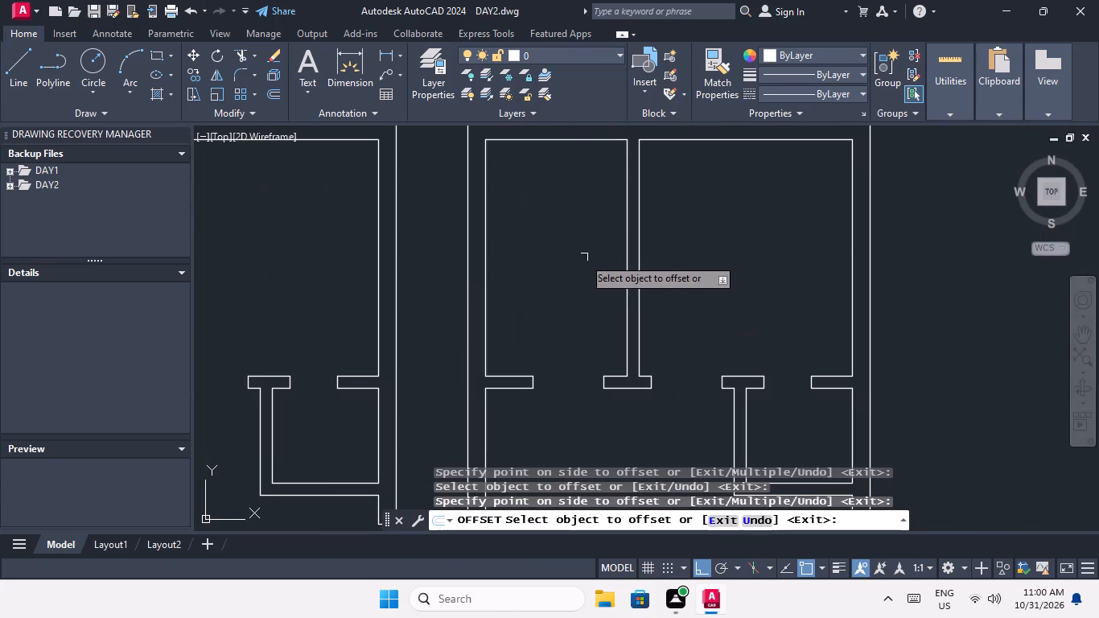
click(486, 278)
click(529, 278)
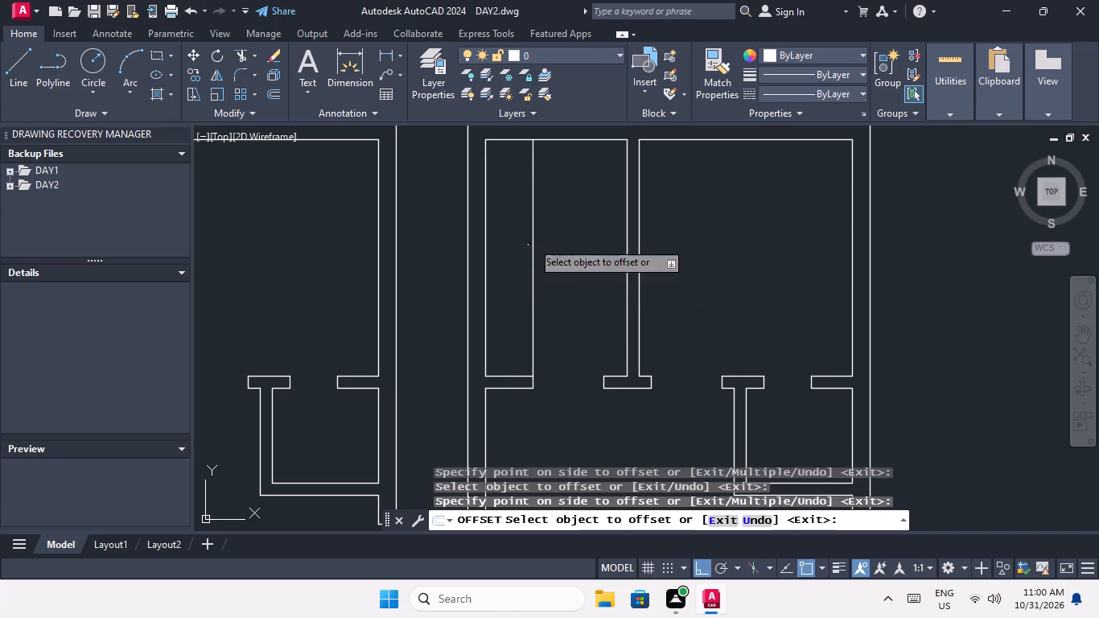
drag(561, 139, 561, 150)
click(567, 185)
In the block's top row, offset the left unit's upper-left room's left and top wall lines 2' inward.
middle_drag(575, 229, 591, 405)
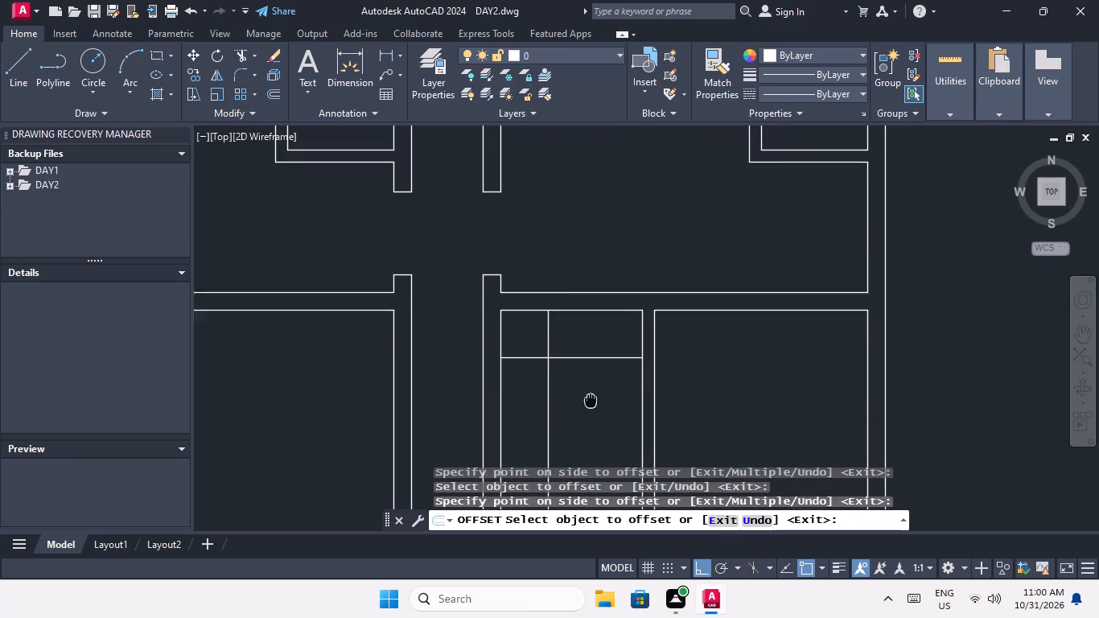
middle_drag(591, 405, 591, 419)
scroll(590, 413, down, 2)
scroll(370, 248, up, 1)
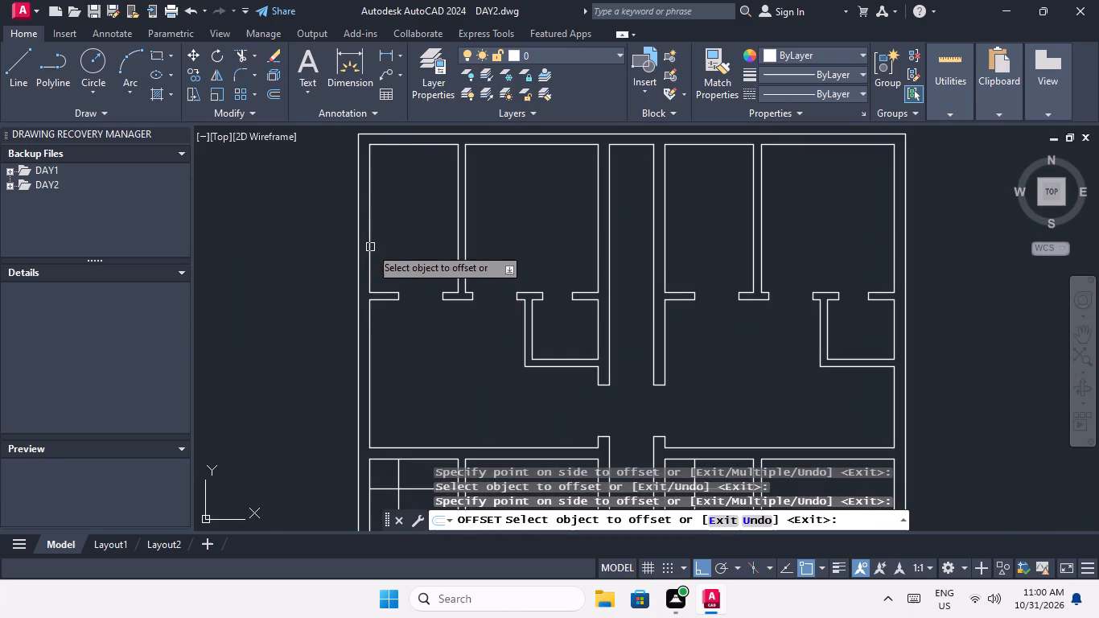
click(370, 247)
click(383, 248)
middle_drag(401, 231, 401, 332)
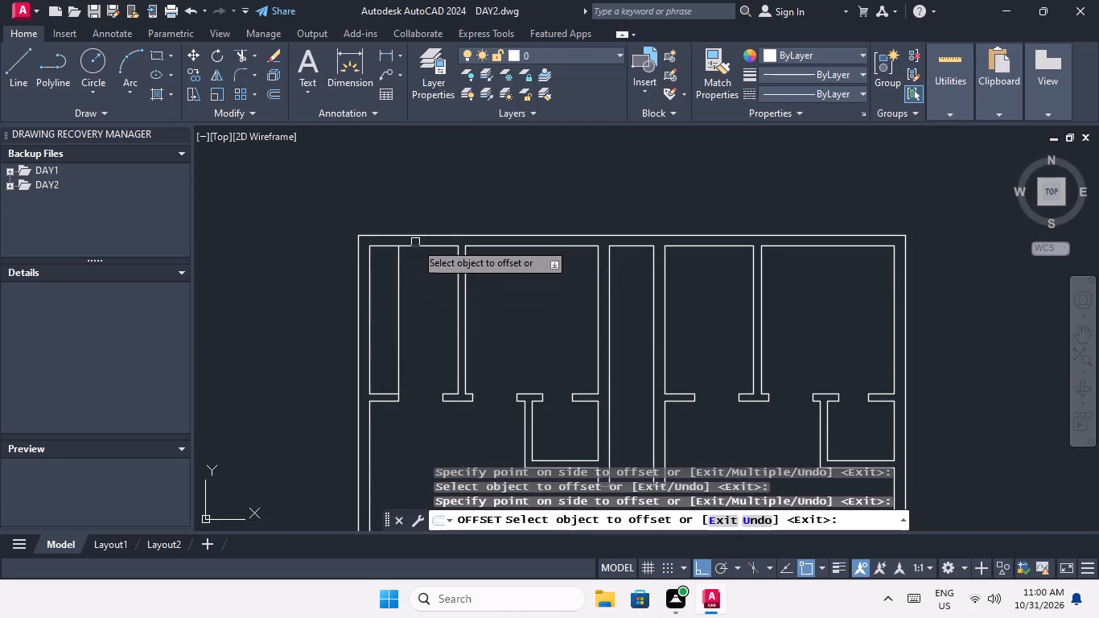
click(423, 247)
click(423, 278)
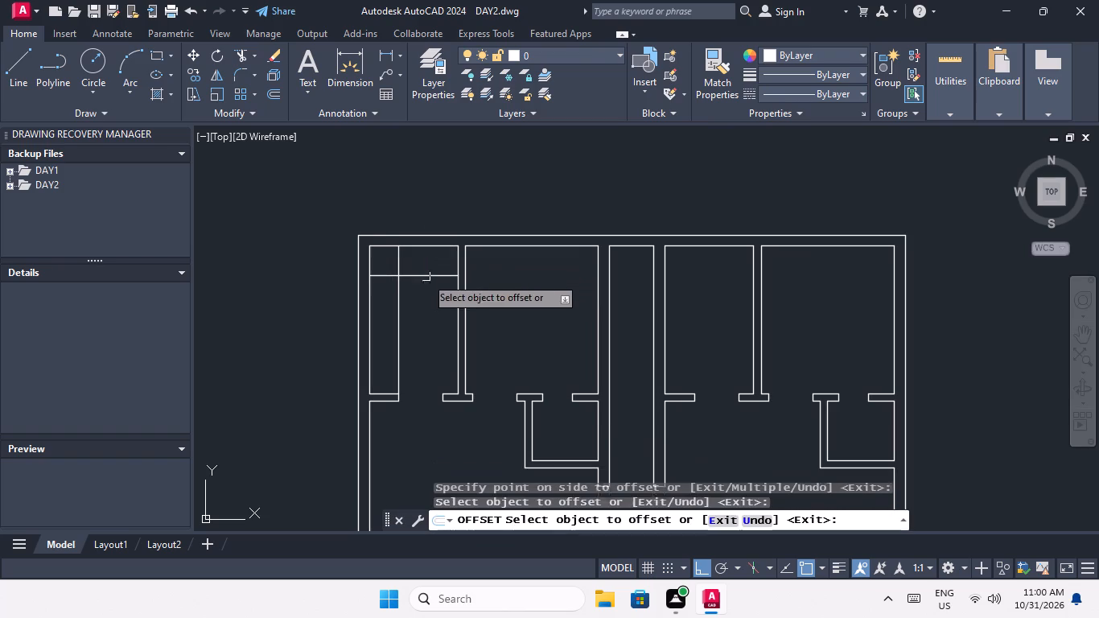
In the block's top row, offset the right unit's upper-left room's left and top wall lines 2' inward.
scroll(428, 270, down, 1)
scroll(607, 291, up, 1)
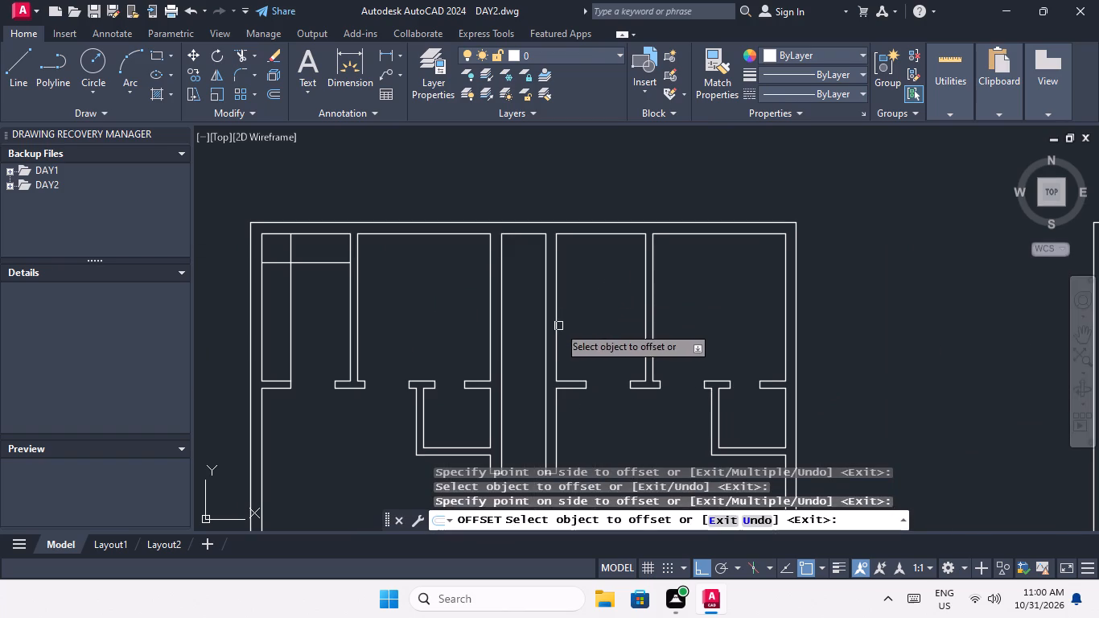
click(558, 326)
click(610, 318)
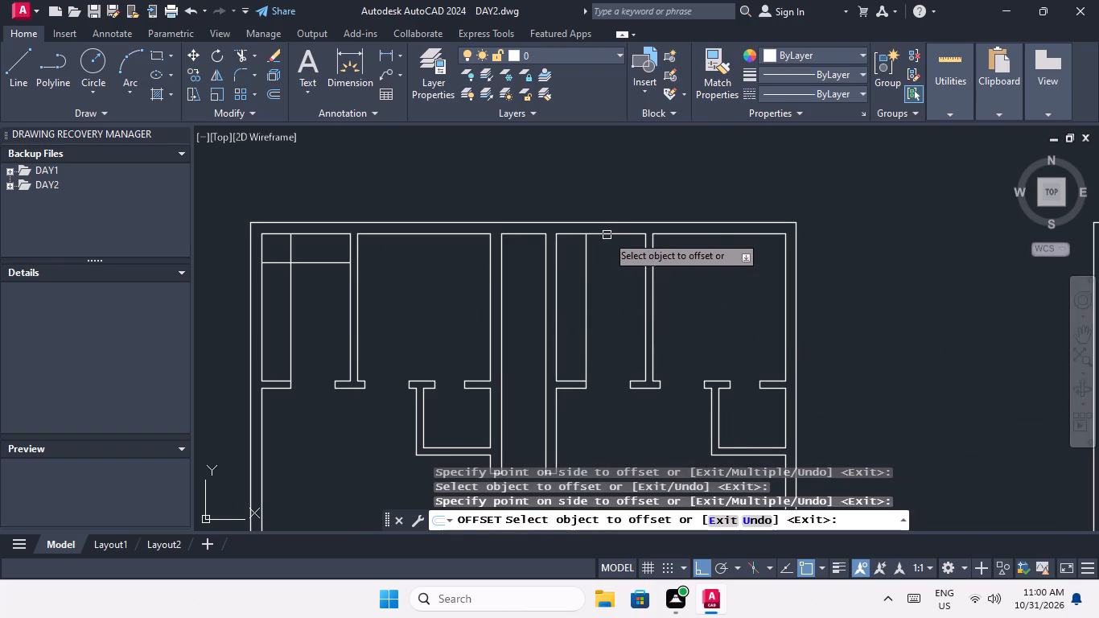
drag(607, 235, 609, 247)
click(616, 270)
In the next block to the east, offset the top row's left unit's upper-left room's left and top wall lines 2' inward.
scroll(615, 253, down, 2)
middle_drag(612, 285, 416, 282)
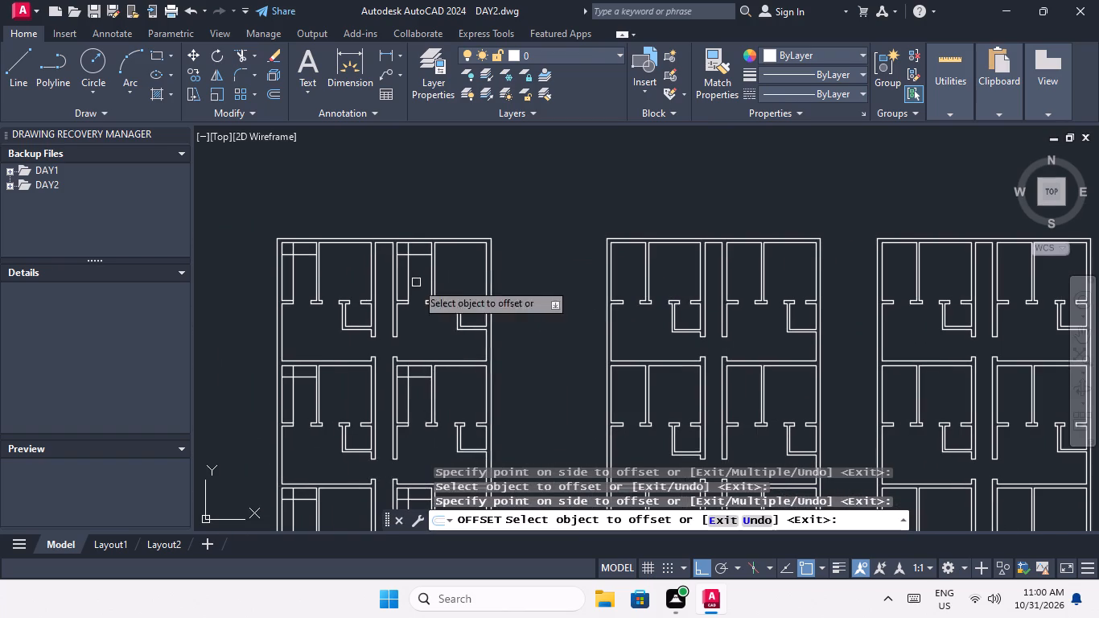
scroll(624, 280, up, 2)
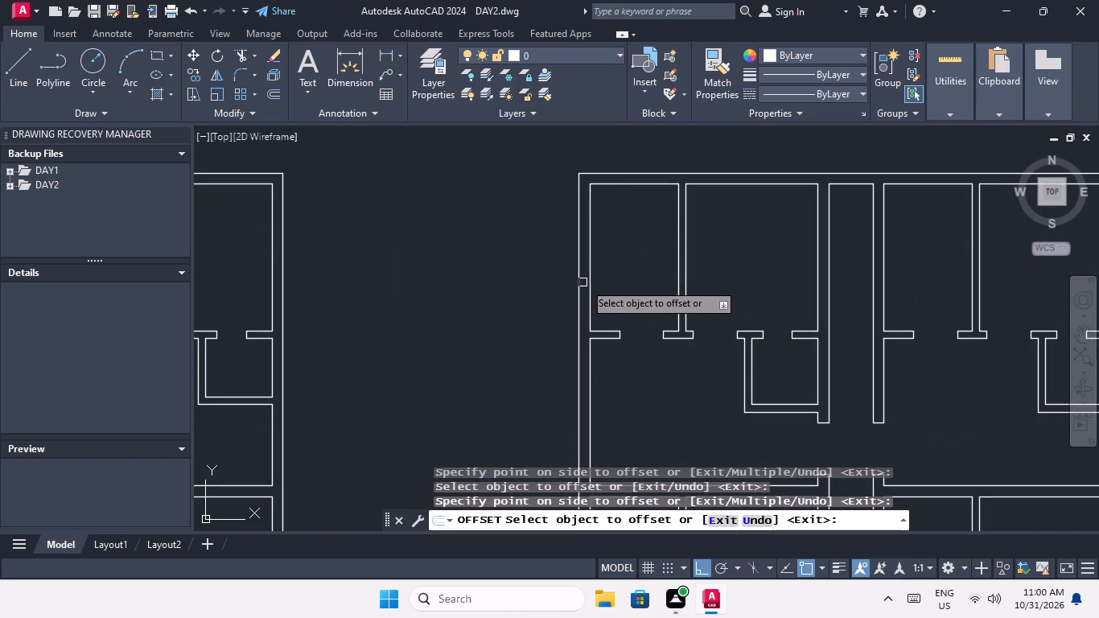
click(591, 283)
click(629, 279)
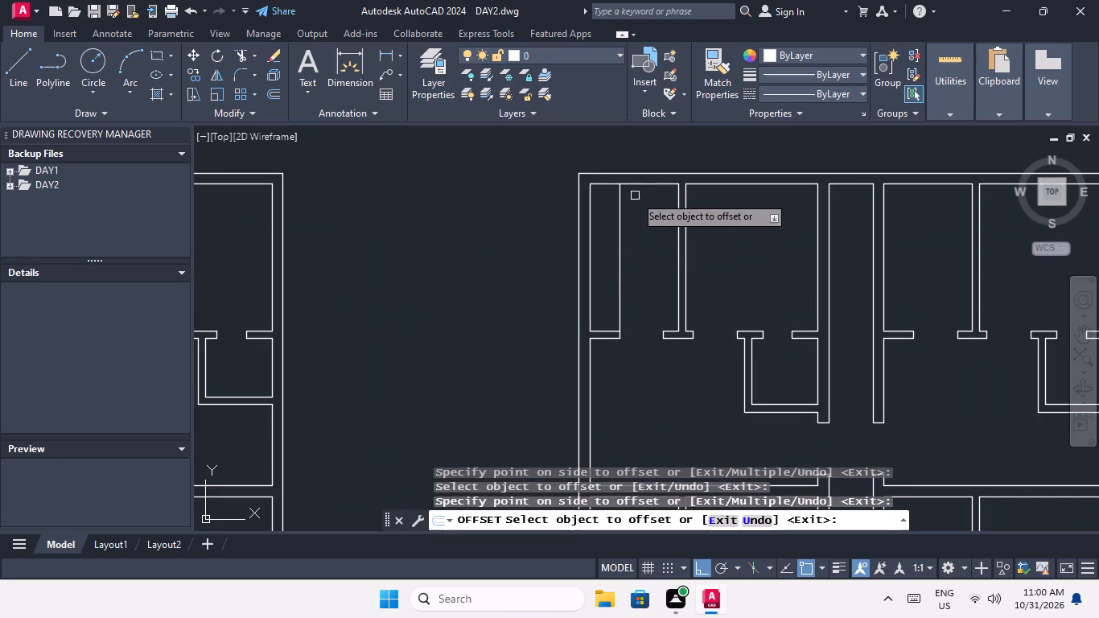
drag(645, 183, 648, 201)
click(654, 233)
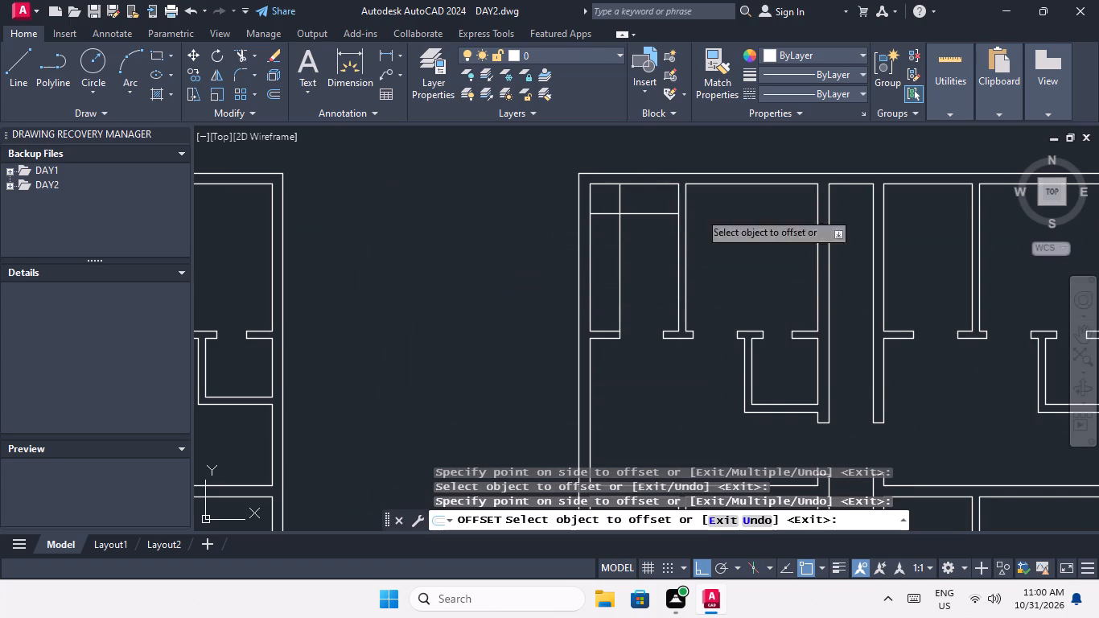
In this block's top row, offset the right unit's upper-left room's left and top wall lines 2' inward.
middle_drag(898, 237, 682, 210)
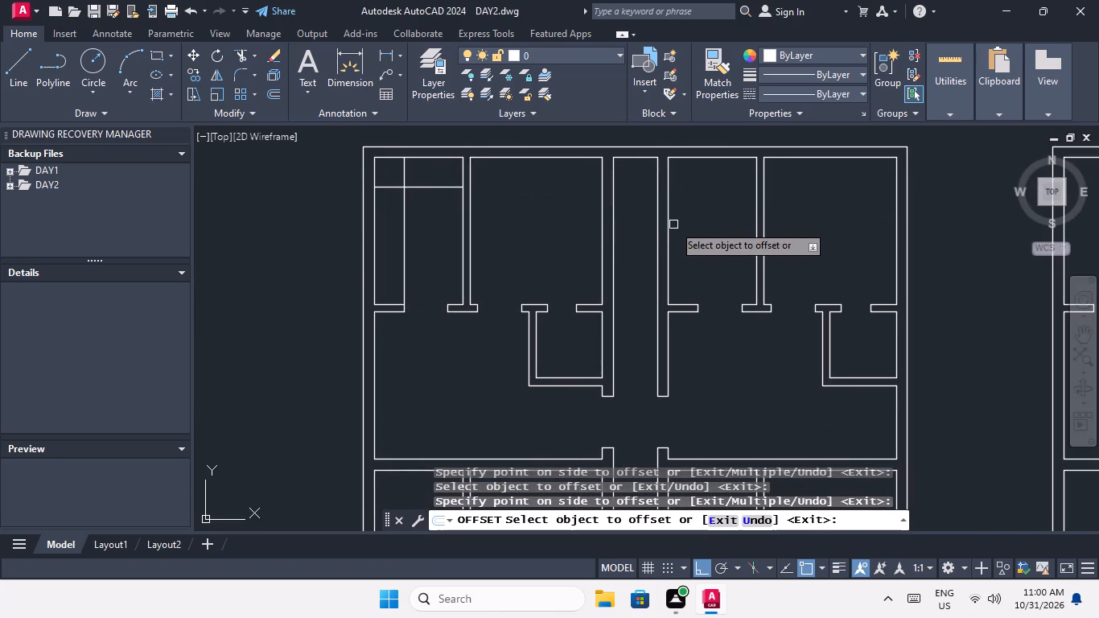
drag(668, 226, 681, 225)
click(706, 221)
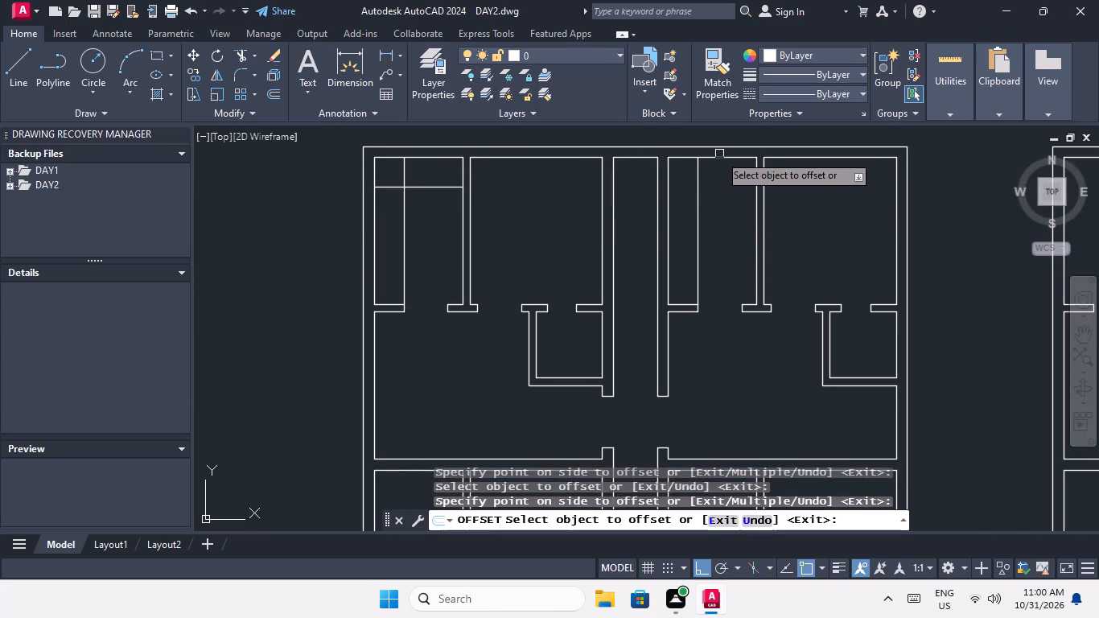
drag(719, 154, 722, 165)
click(731, 186)
In the second row from the top, offset the left unit's upper-left room's left and top wall lines 2' inward.
scroll(737, 152, down, 2)
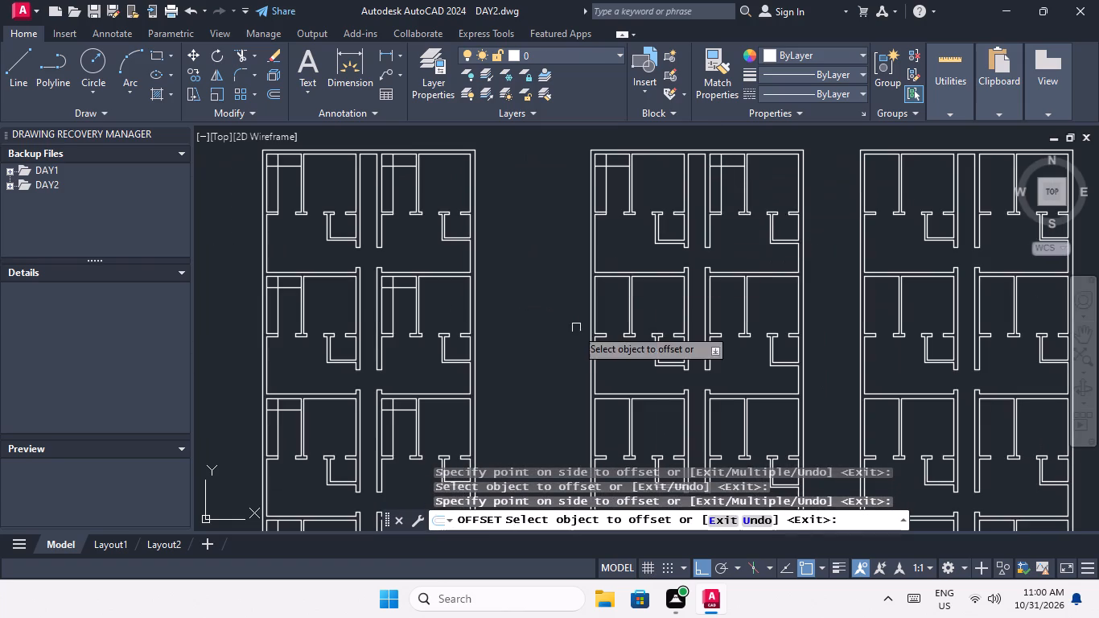
scroll(605, 328, up, 3)
drag(559, 307, 574, 307)
click(619, 298)
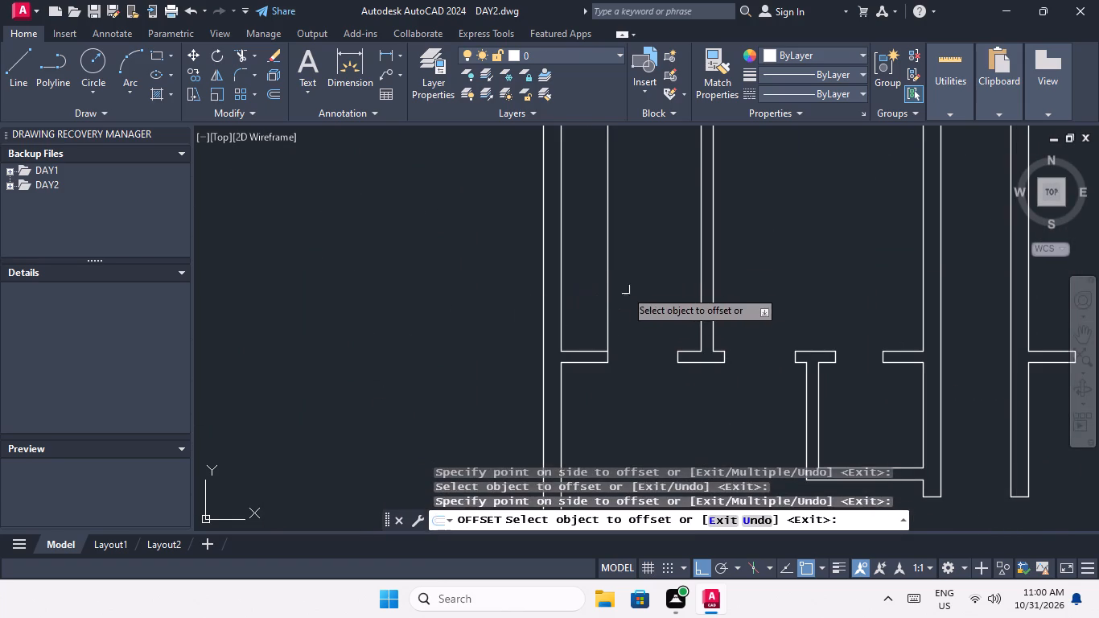
scroll(628, 282, down, 1)
middle_drag(628, 284, 612, 391)
drag(634, 286, 632, 298)
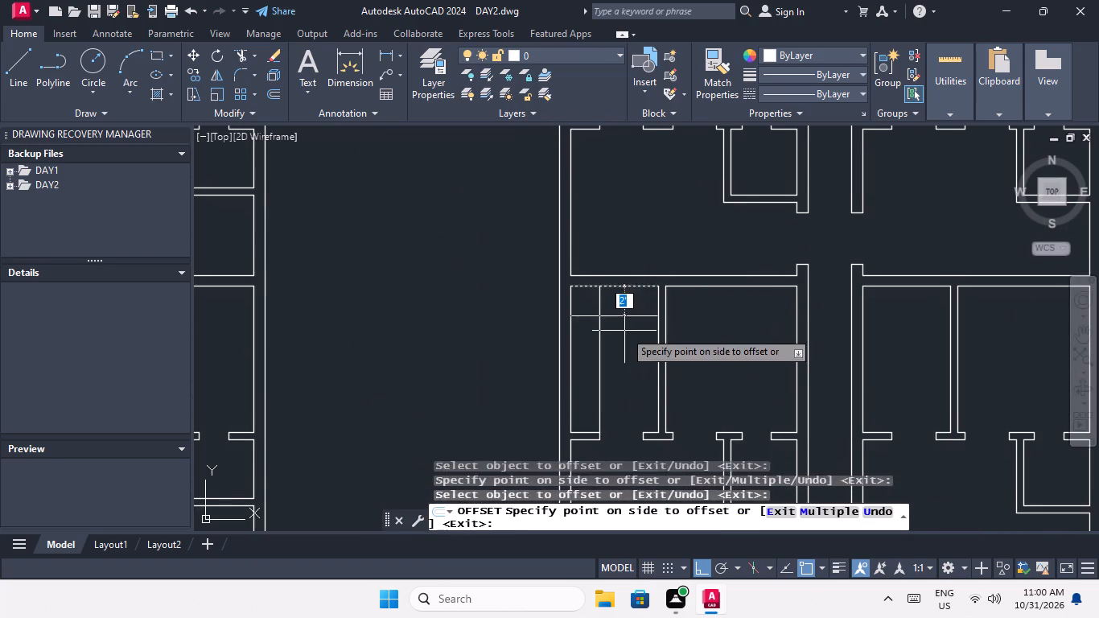
click(624, 331)
In the second row from the top, offset the right unit's upper-left room's left and top wall lines 2' inward.
scroll(619, 274, down, 2)
middle_drag(624, 301, 376, 251)
scroll(477, 253, up, 1)
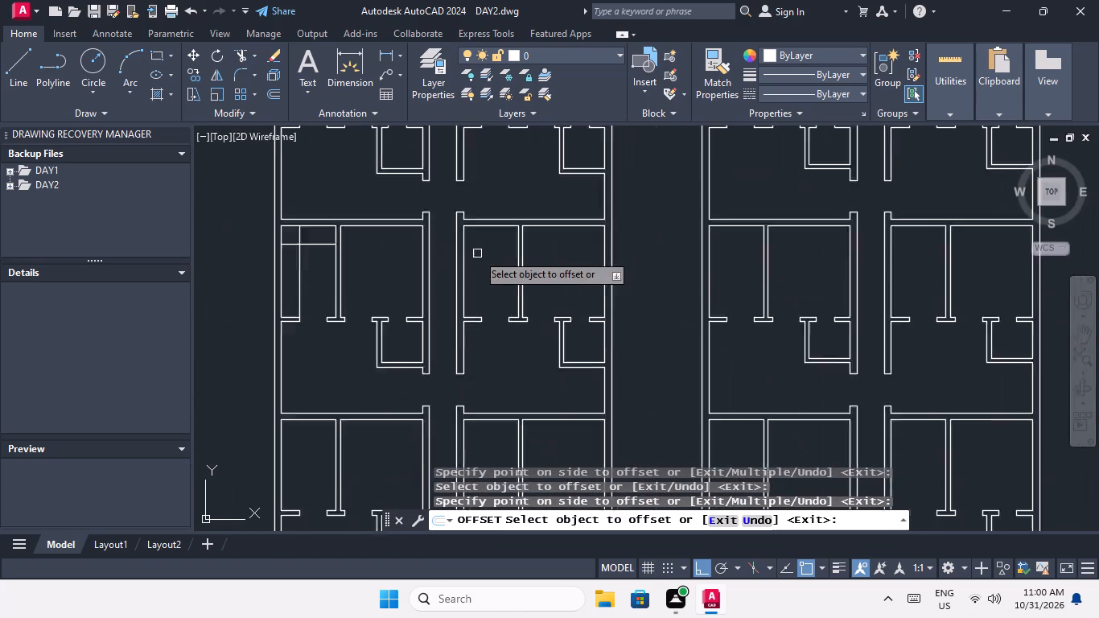
scroll(477, 253, up, 1)
drag(454, 269, 461, 269)
click(480, 269)
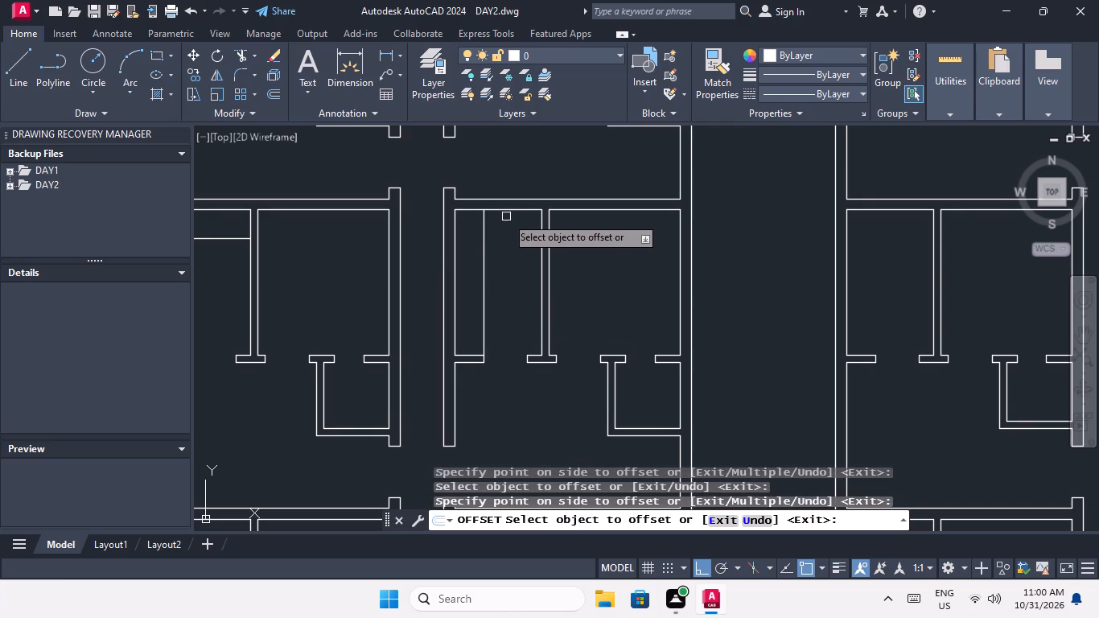
drag(508, 209, 510, 225)
click(512, 248)
In the third row from the top, offset the left unit's upper-left room's left and top wall lines 2' inward.
scroll(523, 208, down, 3)
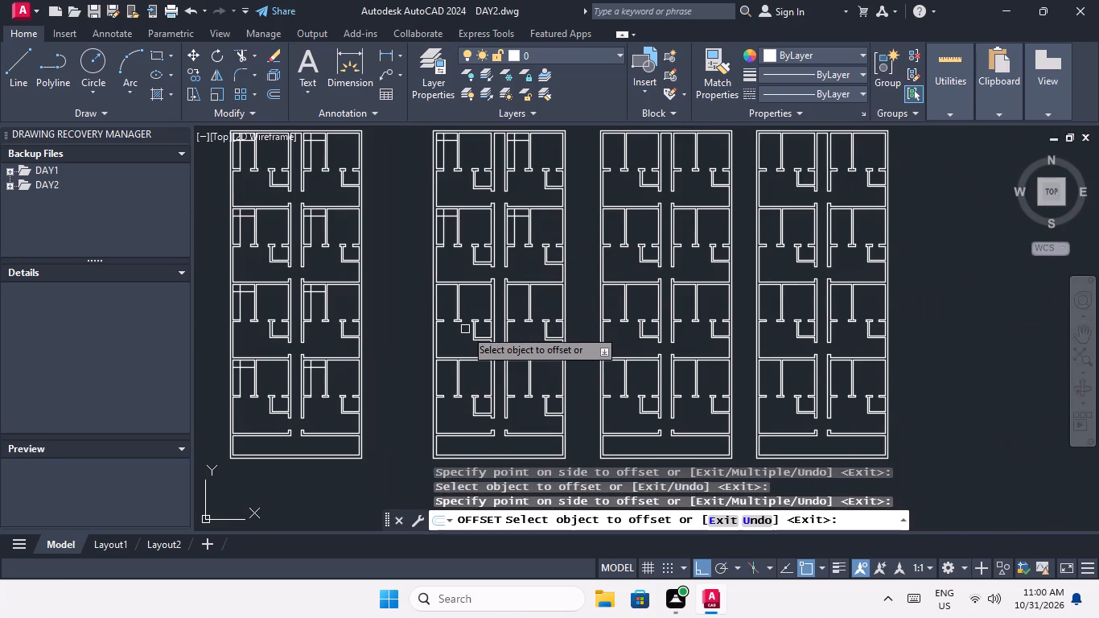
scroll(439, 311, up, 2)
click(430, 299)
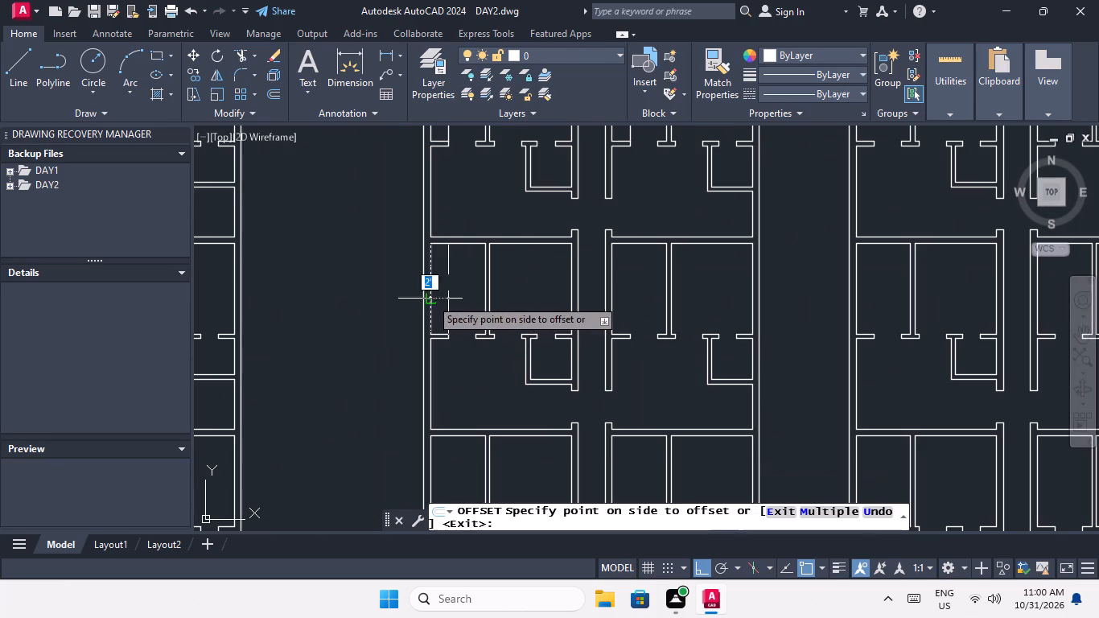
click(448, 300)
drag(471, 245, 468, 259)
click(461, 284)
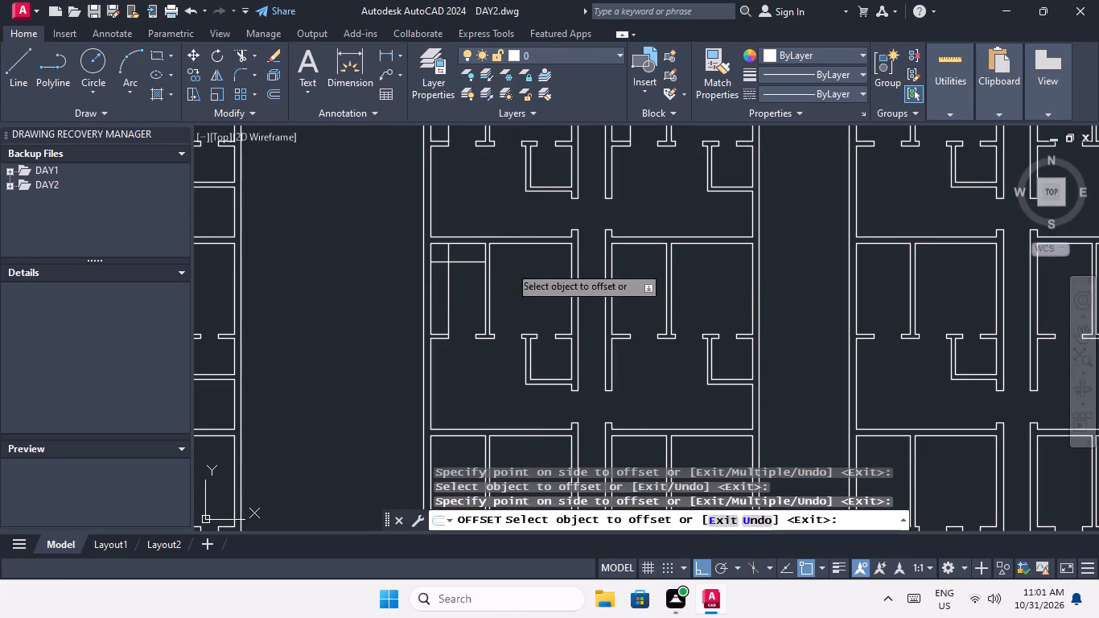
In the third row from the top, offset the right unit's upper-left room's left and top wall lines 2' inward.
click(612, 290)
click(630, 291)
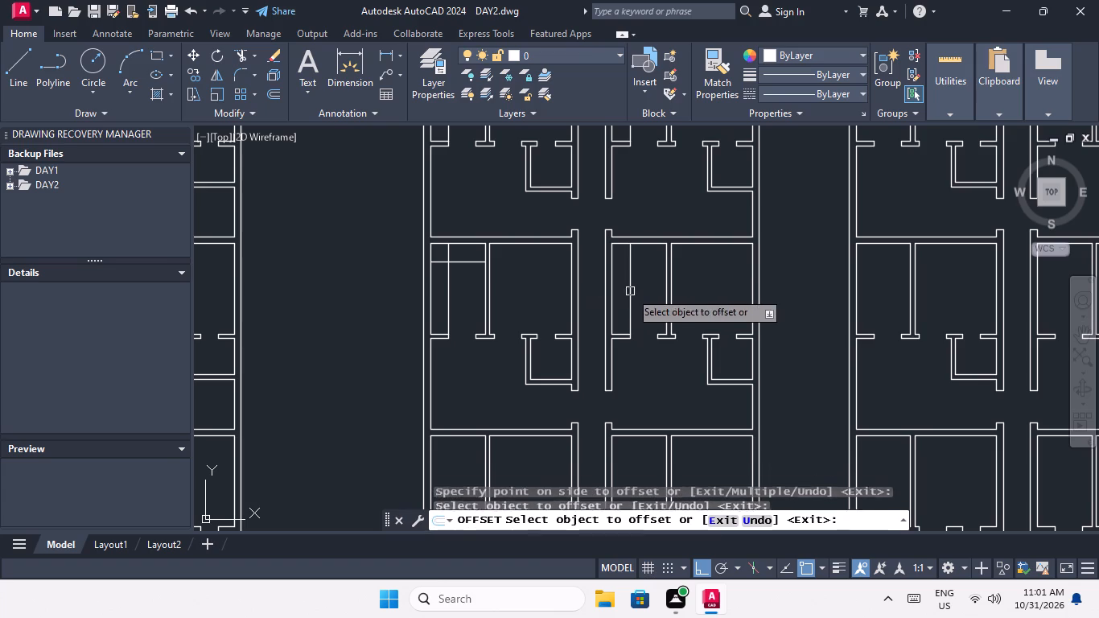
click(643, 245)
click(661, 279)
In the block's bottom row, offset the left unit's upper-left room's left and top wall lines 2' inward.
scroll(643, 245, down, 1)
middle_drag(540, 340, 540, 241)
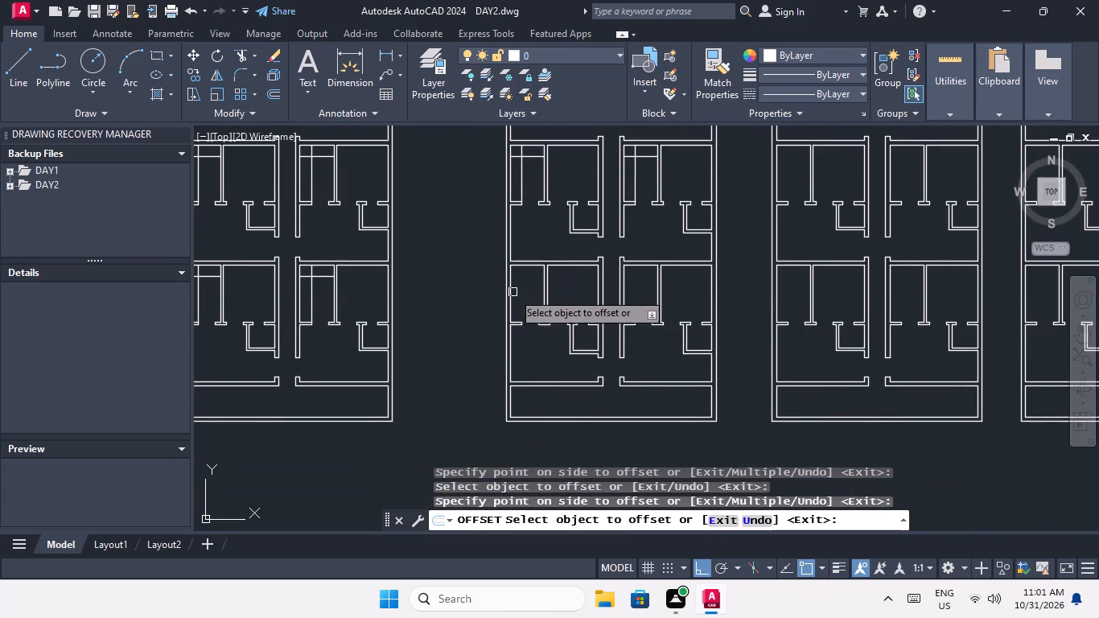
scroll(512, 293, up, 1)
drag(512, 307, 524, 307)
click(541, 307)
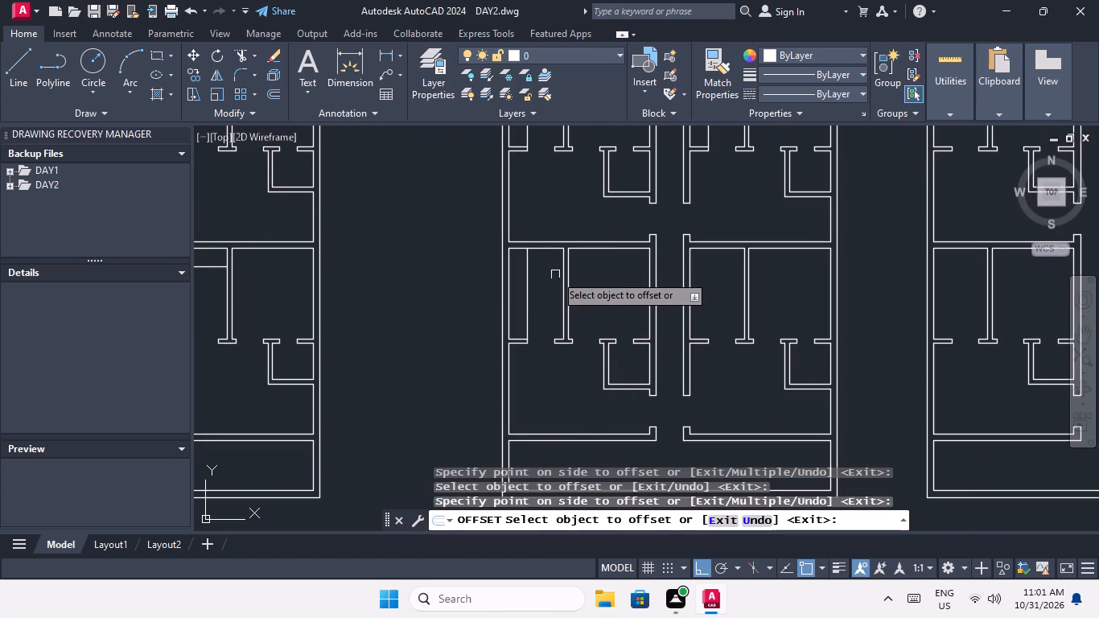
drag(547, 251, 547, 266)
click(547, 282)
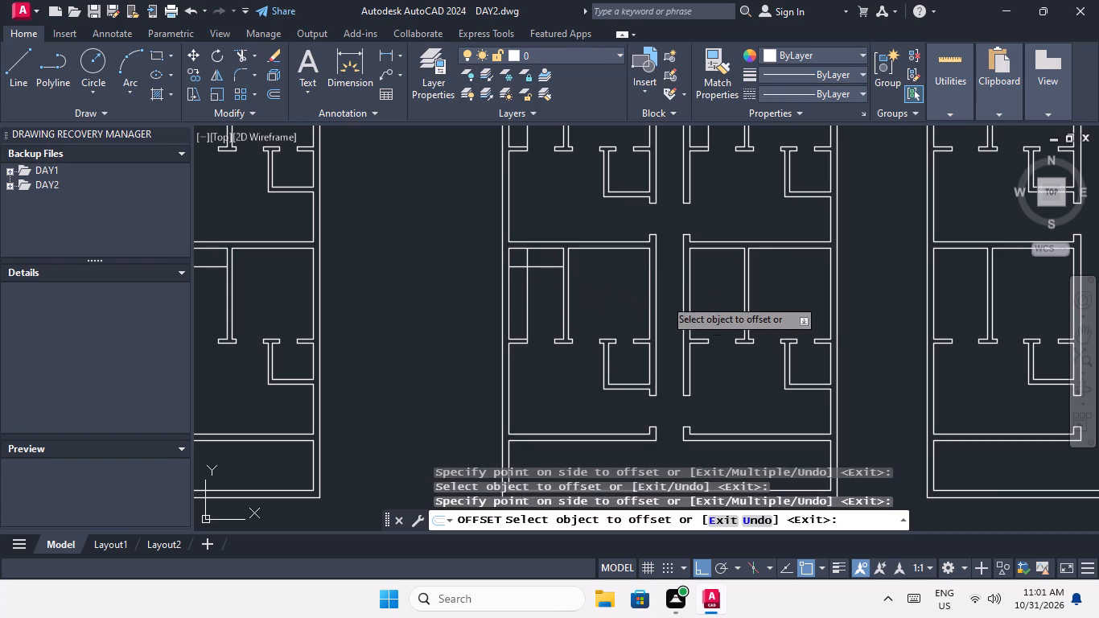
In the block's bottom row, offset the right unit's upper-left room's left and top wall lines 2' inward.
scroll(693, 297, up, 2)
drag(687, 301, 700, 303)
click(718, 303)
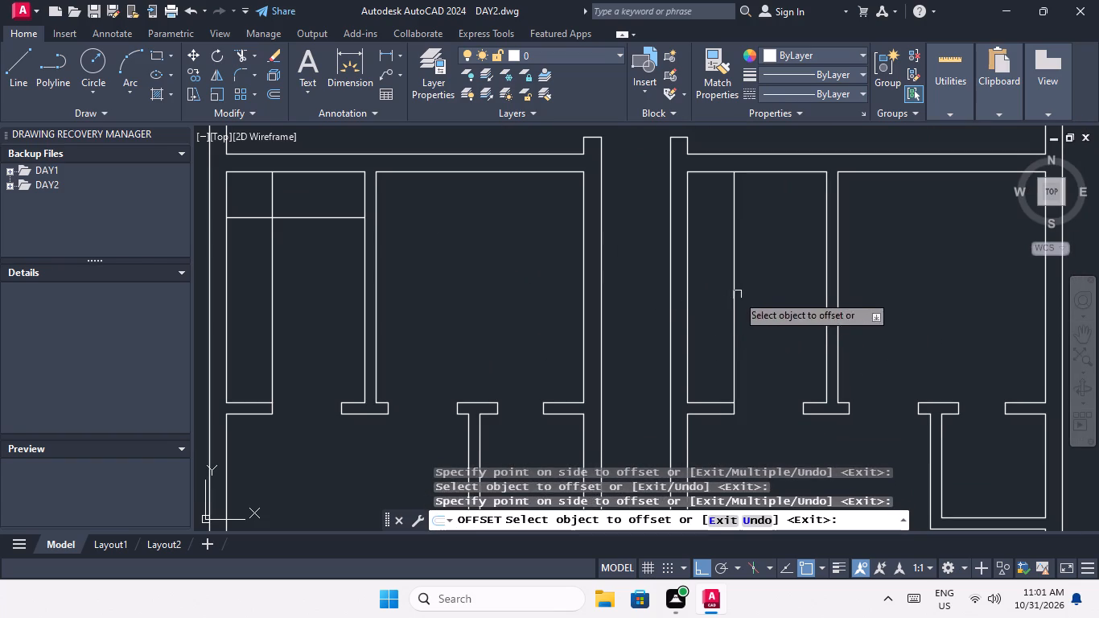
middle_drag(738, 293, 695, 375)
drag(734, 255, 734, 263)
click(743, 305)
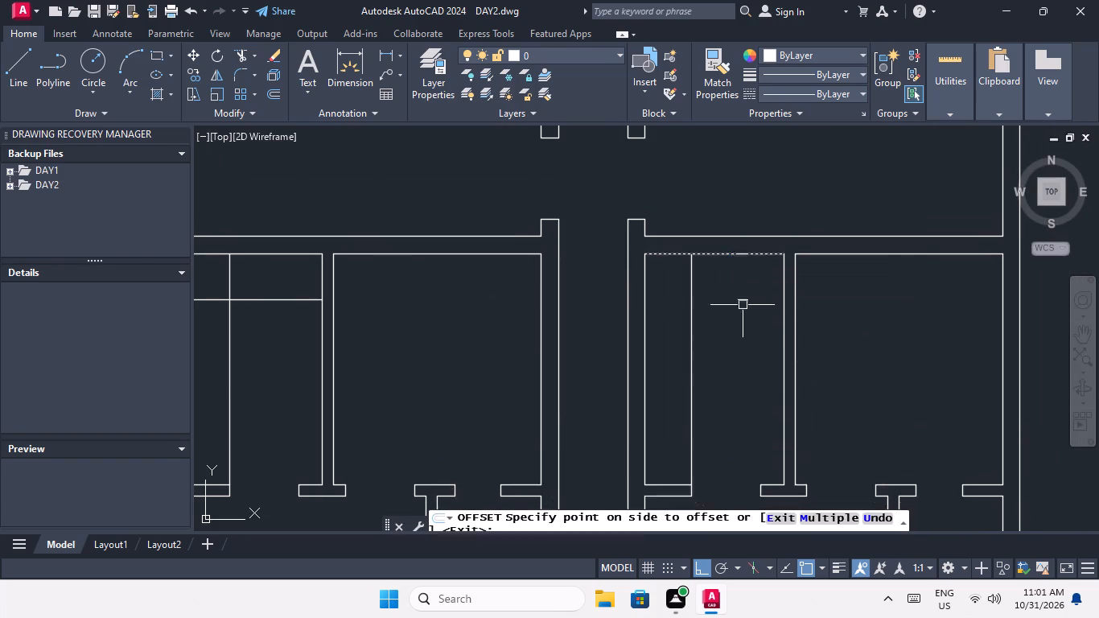
In the next block to the right, bottom row, offset the left unit's upper-left room's left and top wall lines 2' inward.
scroll(743, 295, down, 2)
middle_drag(732, 331, 603, 327)
scroll(595, 316, down, 1)
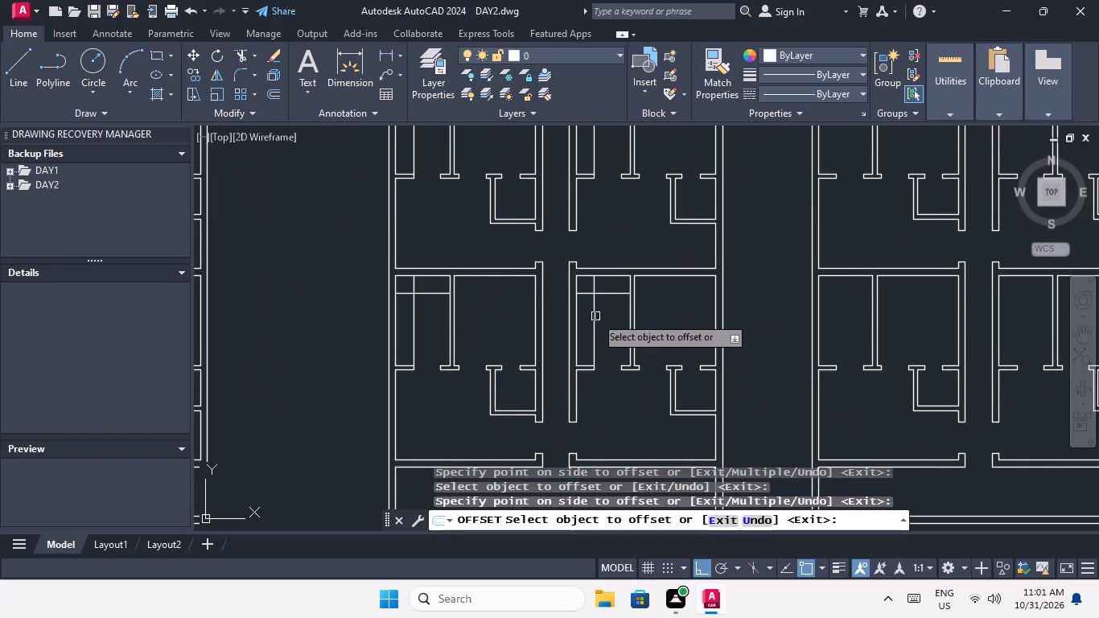
scroll(595, 316, down, 1)
scroll(682, 324, up, 3)
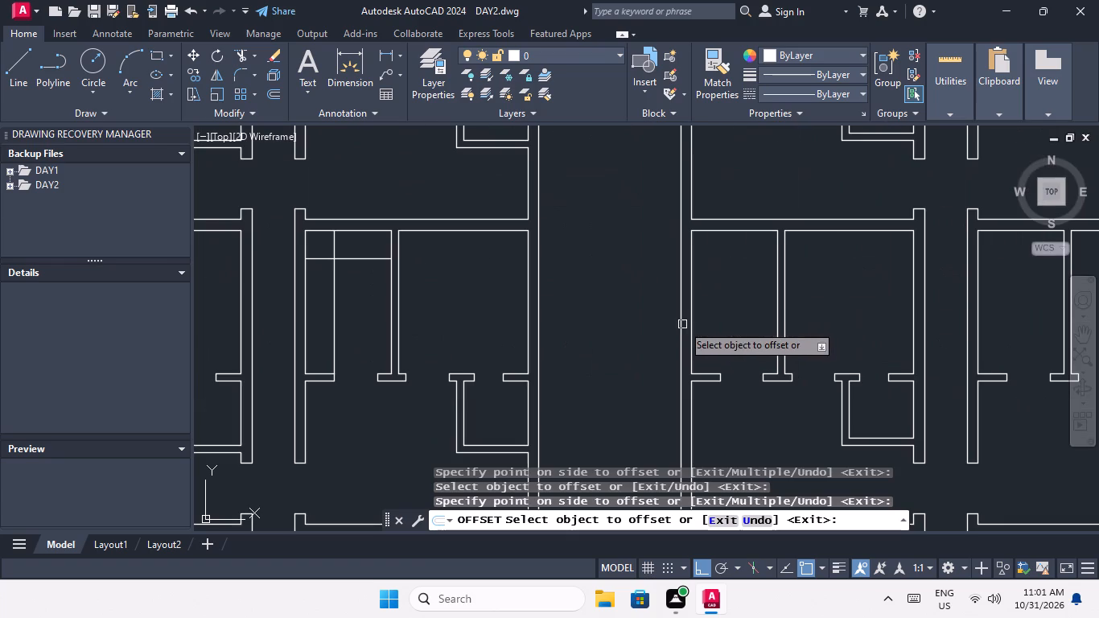
drag(694, 326, 725, 324)
click(739, 320)
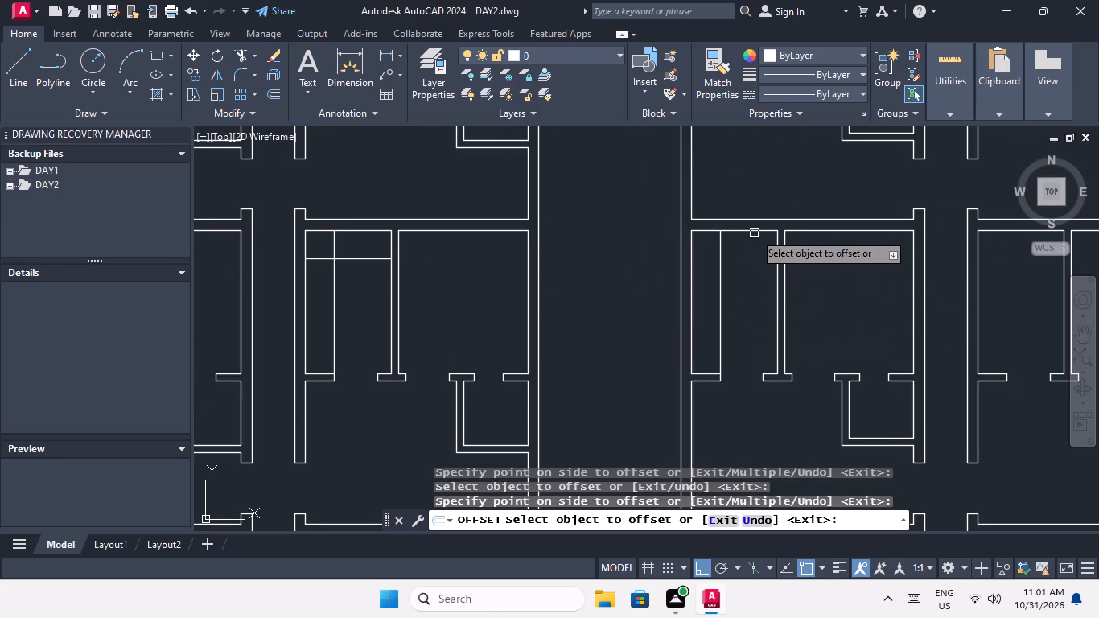
drag(754, 232, 754, 240)
click(758, 291)
In the same block's bottom row, offset the right unit's upper-left room's left and top wall lines 2' inward.
middle_drag(755, 292, 445, 325)
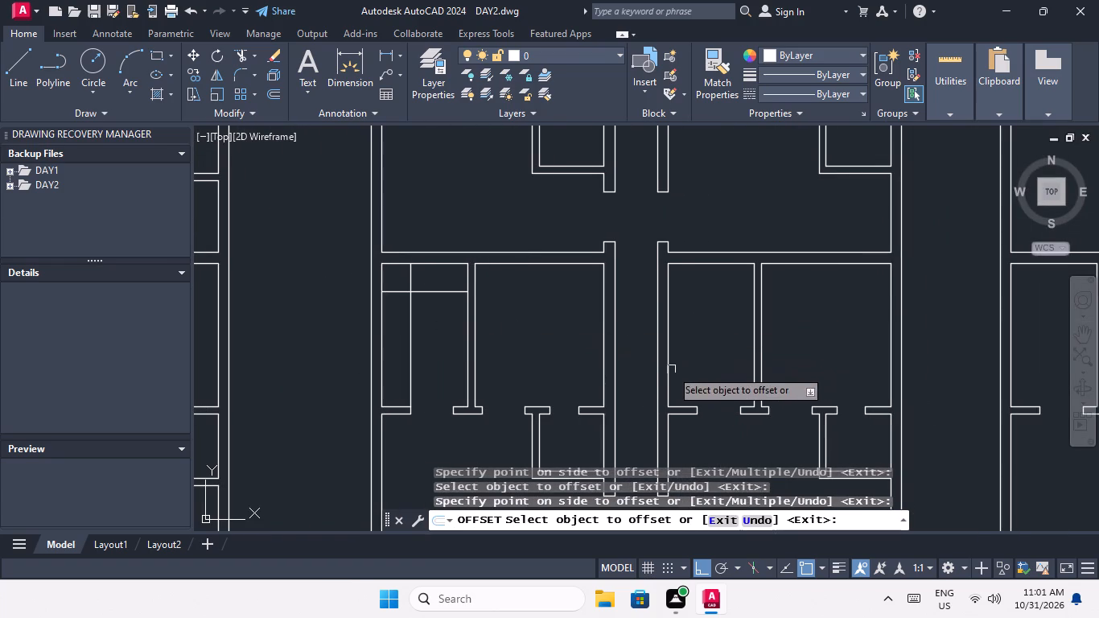
drag(669, 369, 684, 369)
click(712, 369)
drag(728, 264, 730, 286)
click(737, 325)
In the third row from the top, offset the right unit's upper-left room's left and top wall lines 2' inward.
middle_drag(727, 322, 698, 454)
scroll(692, 402, down, 2)
scroll(672, 299, up, 3)
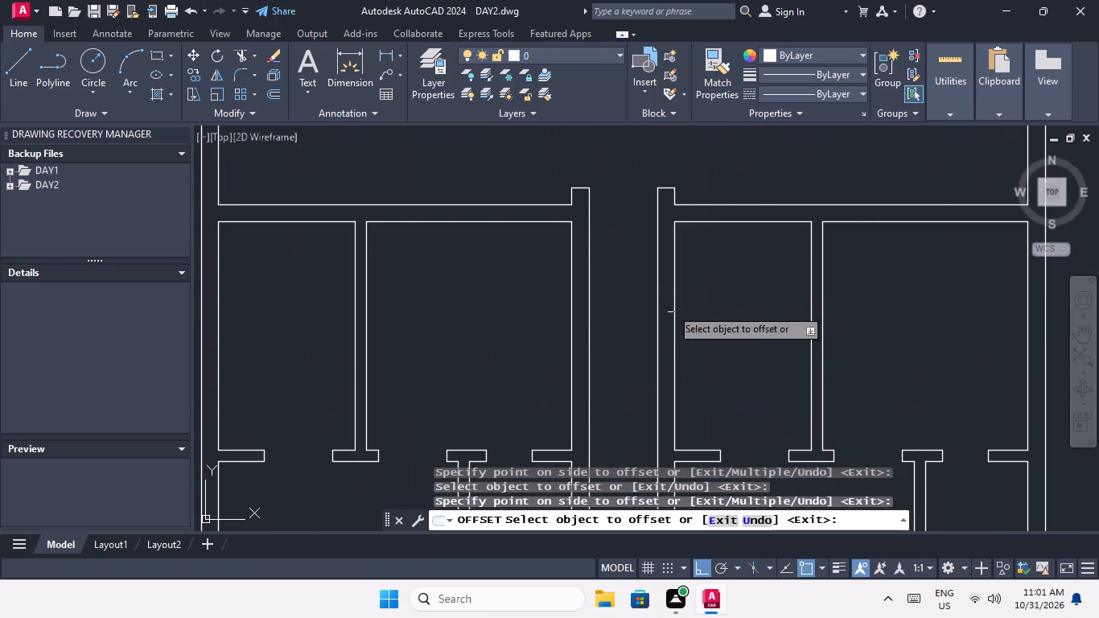
drag(677, 338, 698, 338)
click(721, 338)
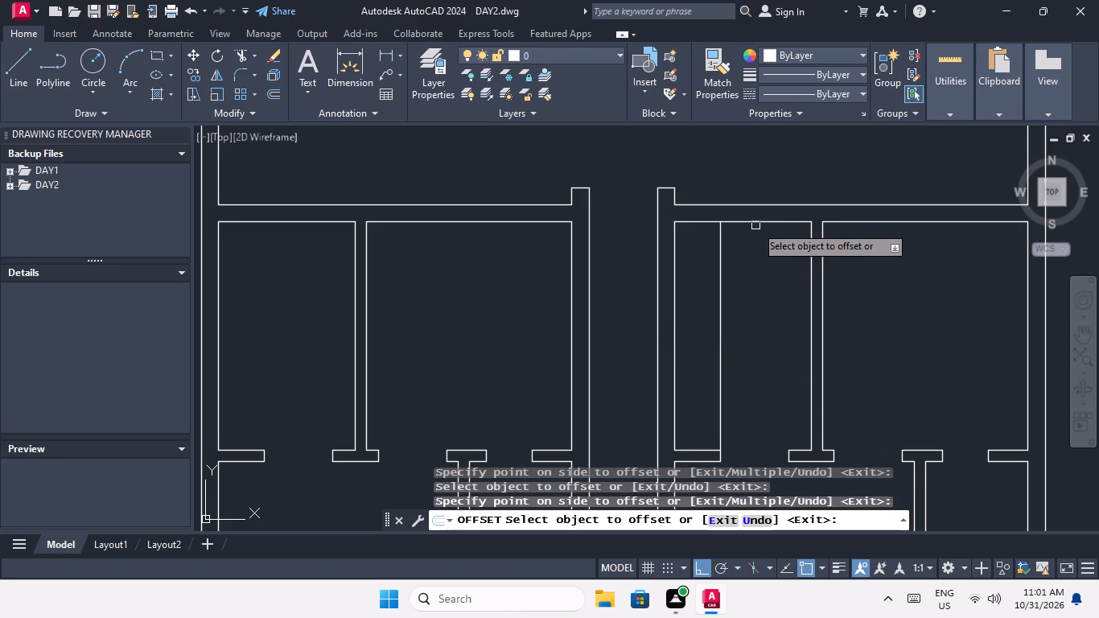
drag(757, 220, 768, 250)
click(773, 281)
In the third row from the top, offset the left unit's upper-left room's left and top wall lines 2' inward.
scroll(776, 274, down, 1)
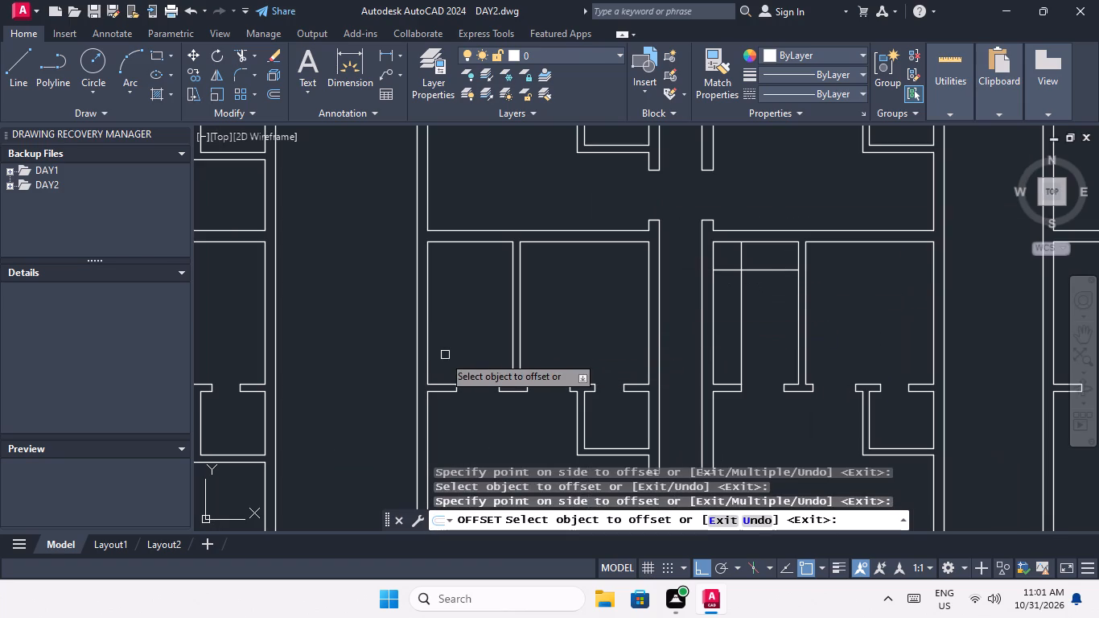
drag(430, 354, 447, 355)
click(483, 354)
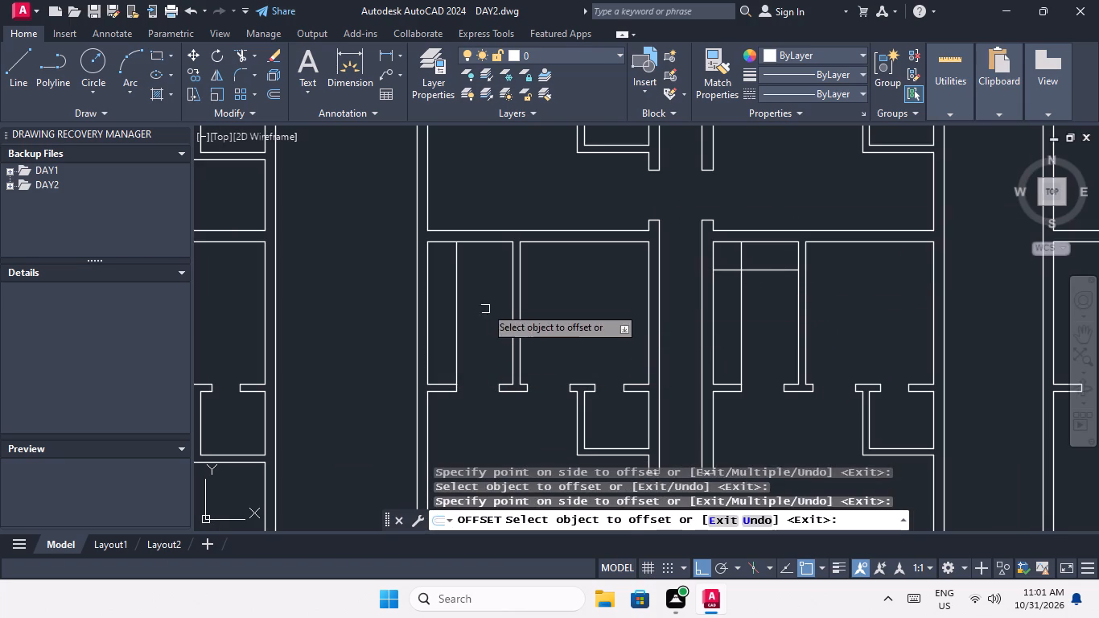
drag(493, 242, 492, 266)
click(492, 311)
In the second row from the top, offset the left unit's upper-left room's left and top wall lines 2' inward.
scroll(495, 310, down, 1)
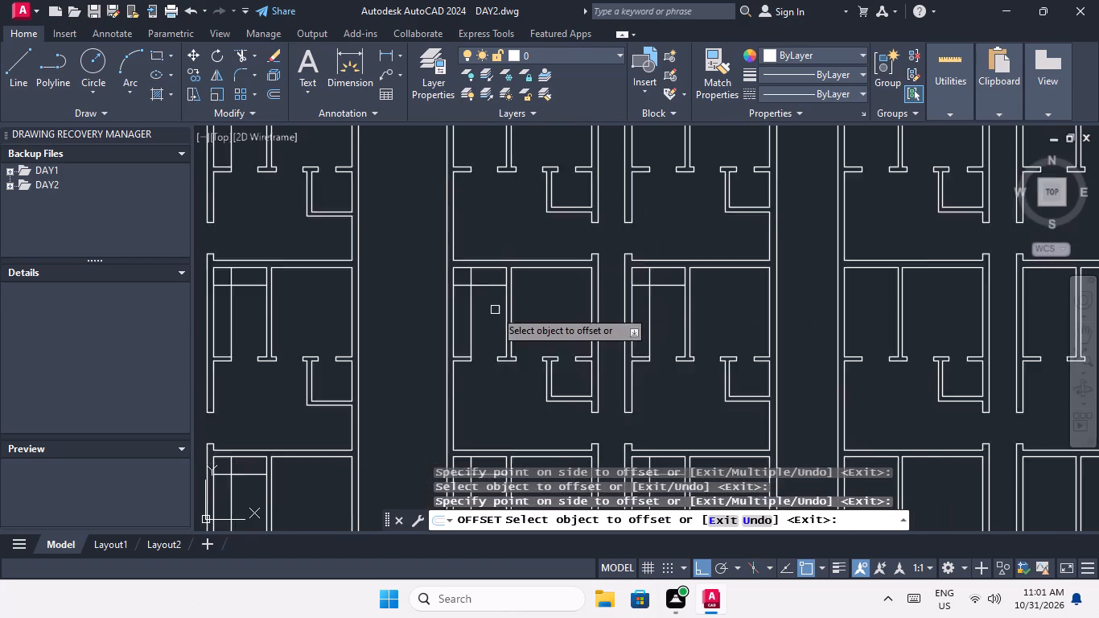
middle_drag(495, 310, 501, 428)
scroll(469, 250, up, 1)
drag(455, 259, 464, 262)
click(464, 262)
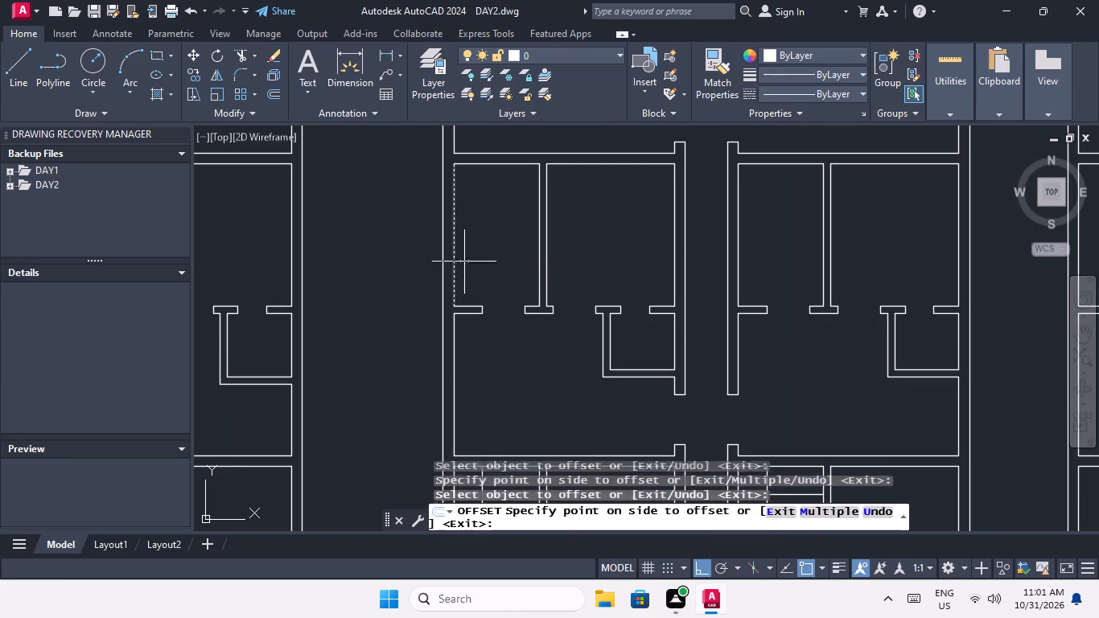
drag(509, 163, 513, 184)
click(517, 206)
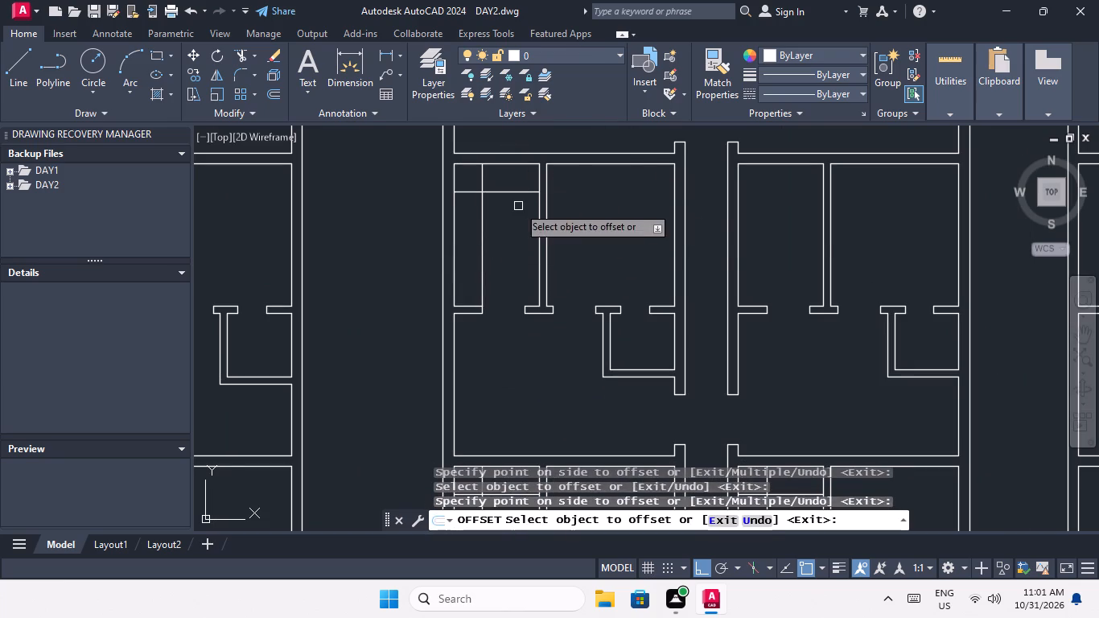
In the second row from the top, offset the right unit's upper-left room's left and top wall lines 2' inward.
click(739, 244)
click(749, 244)
drag(784, 166, 788, 177)
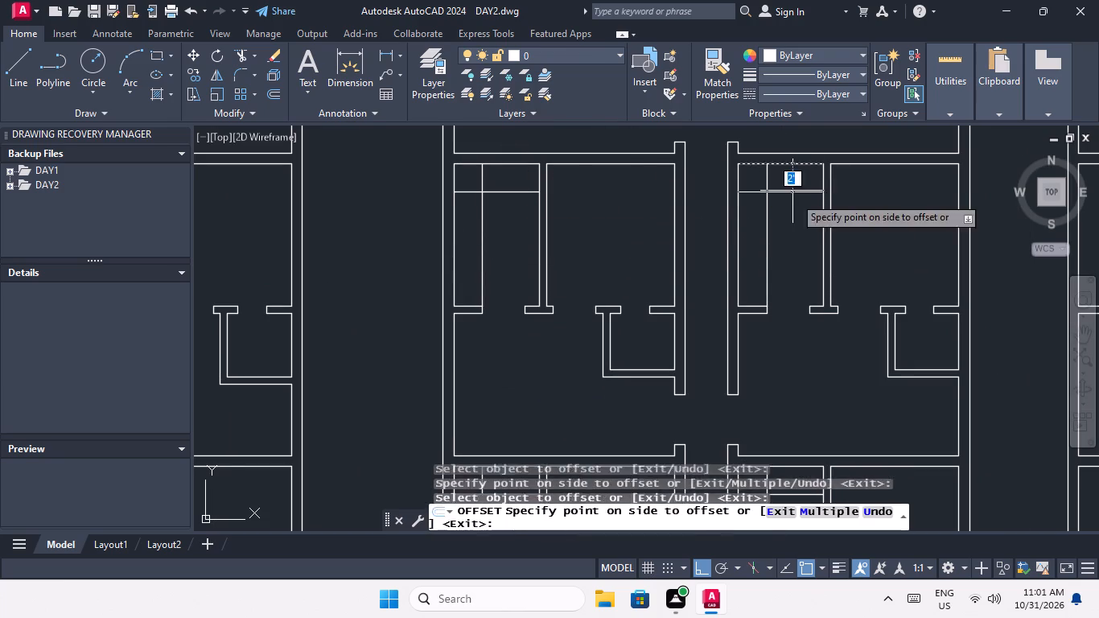
click(796, 203)
In the block's top row, offset the left unit's upper-left room's left and top wall lines 2' inward.
middle_drag(791, 241, 732, 472)
middle_drag(517, 303, 519, 444)
drag(399, 332, 422, 332)
click(467, 326)
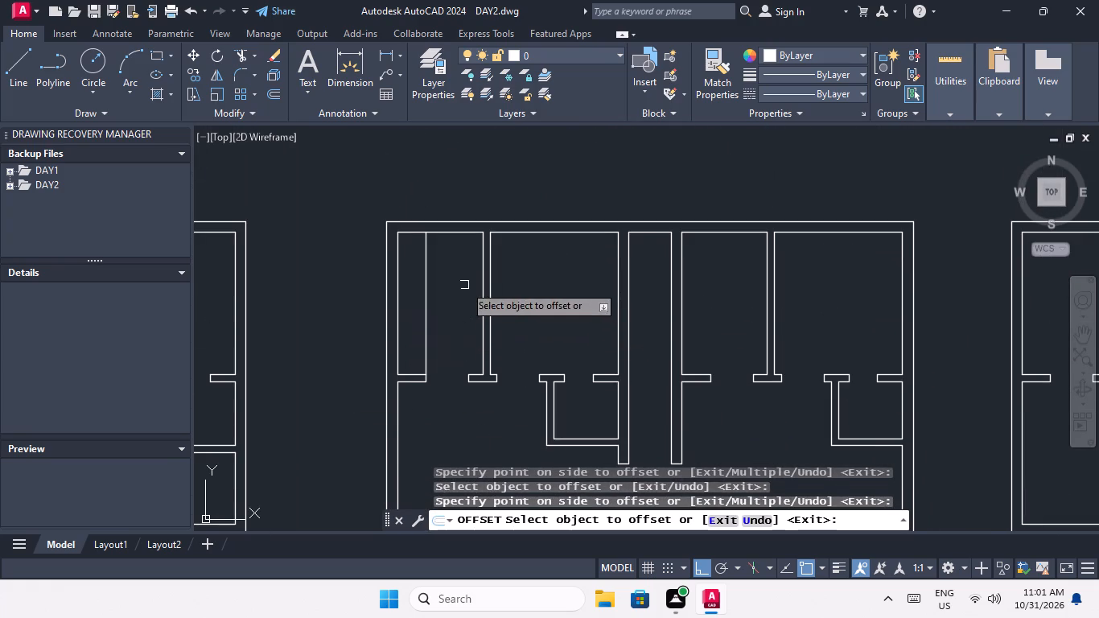
drag(463, 234, 463, 263)
click(462, 282)
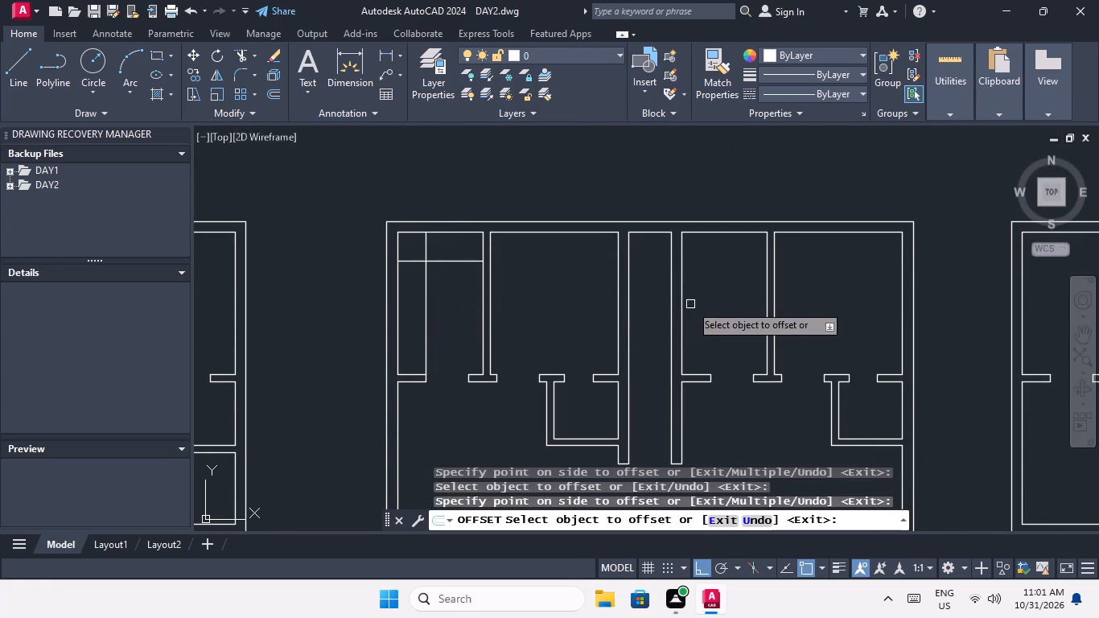
In the block's top row, offset the right unit's upper-left room's left and top wall lines 2' inward.
drag(684, 308, 697, 307)
click(724, 301)
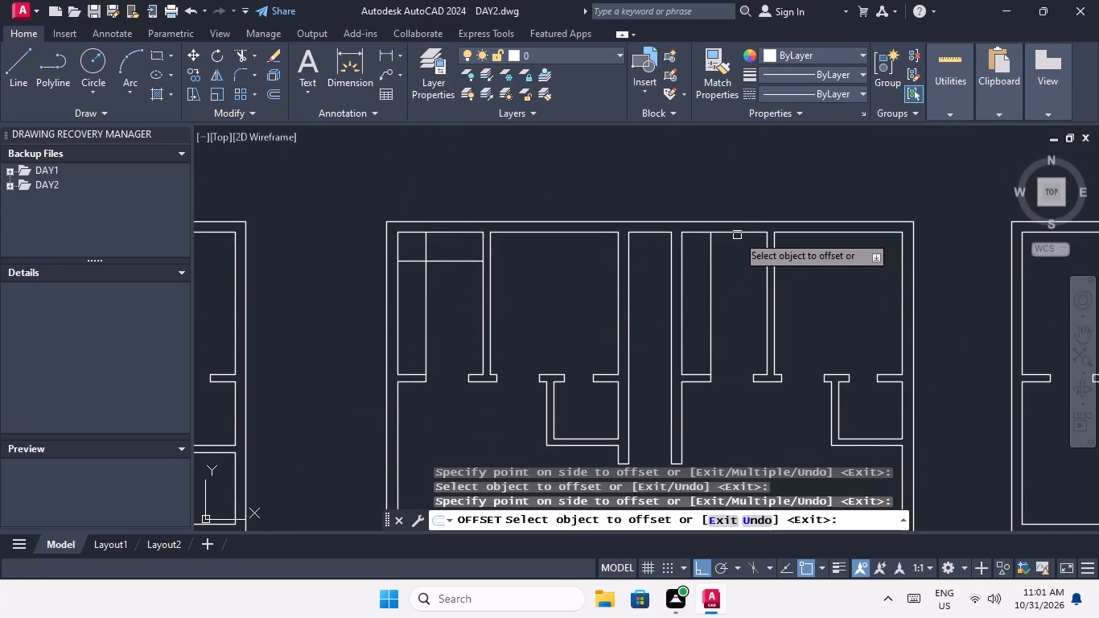
drag(737, 234, 739, 250)
click(743, 274)
In the rightmost block's top row, offset the left unit's upper-left room's left and top wall lines 2' inward.
middle_drag(743, 309, 425, 353)
scroll(440, 332, down, 2)
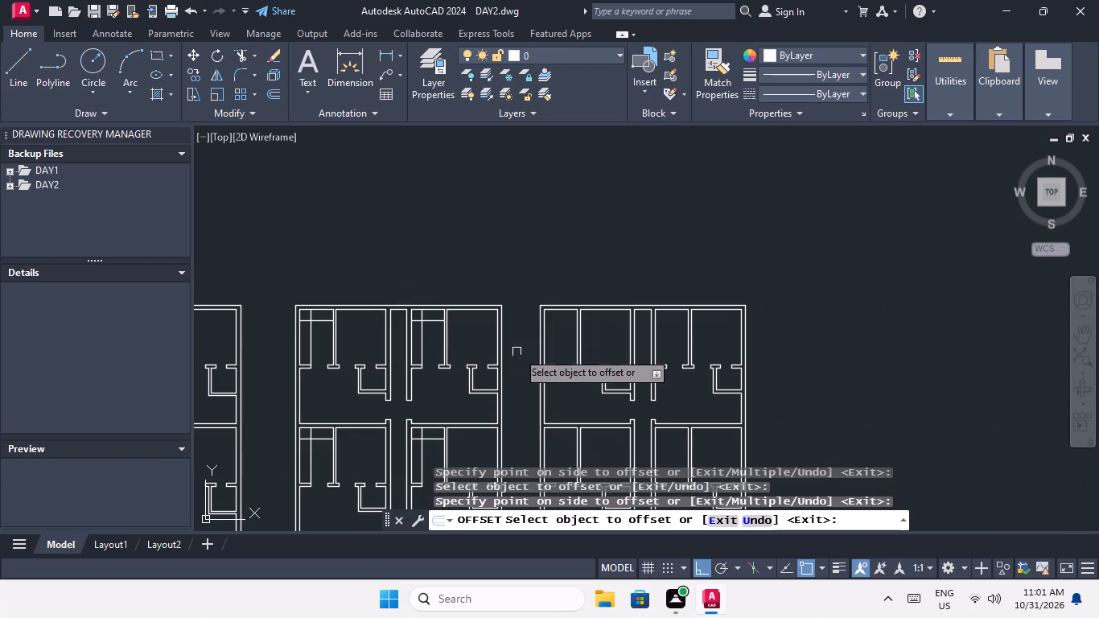
scroll(564, 354, up, 2)
drag(513, 347, 547, 347)
click(579, 344)
drag(572, 247, 572, 271)
click(572, 283)
In the rightmost block's top row, offset the right unit's upper-left room's left and top wall lines 2' inward.
middle_drag(657, 317, 428, 307)
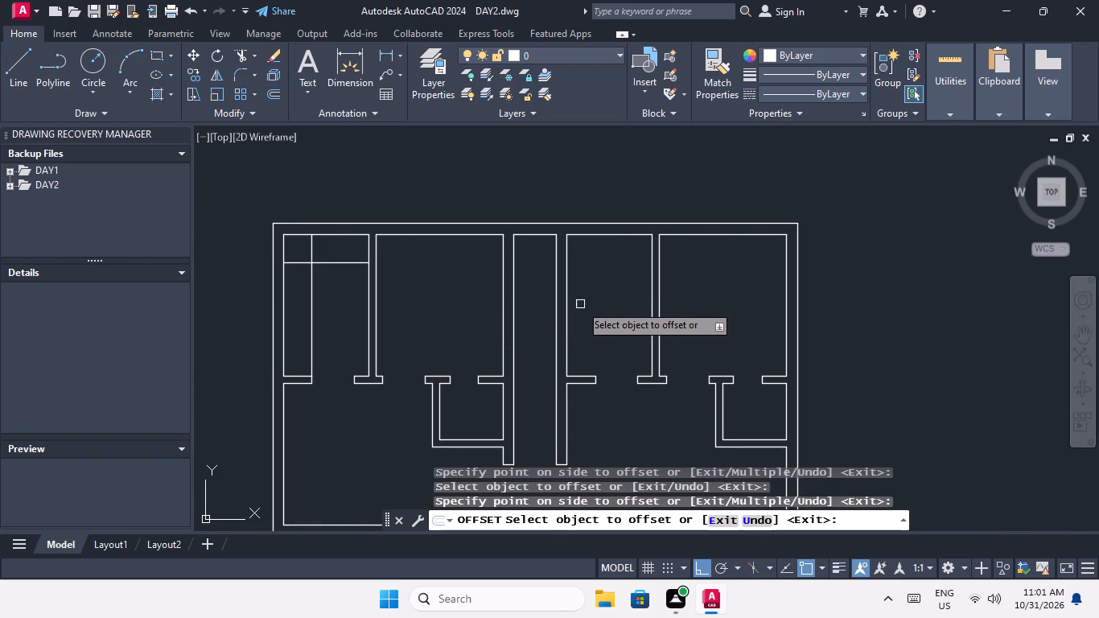
drag(566, 323, 584, 322)
click(595, 317)
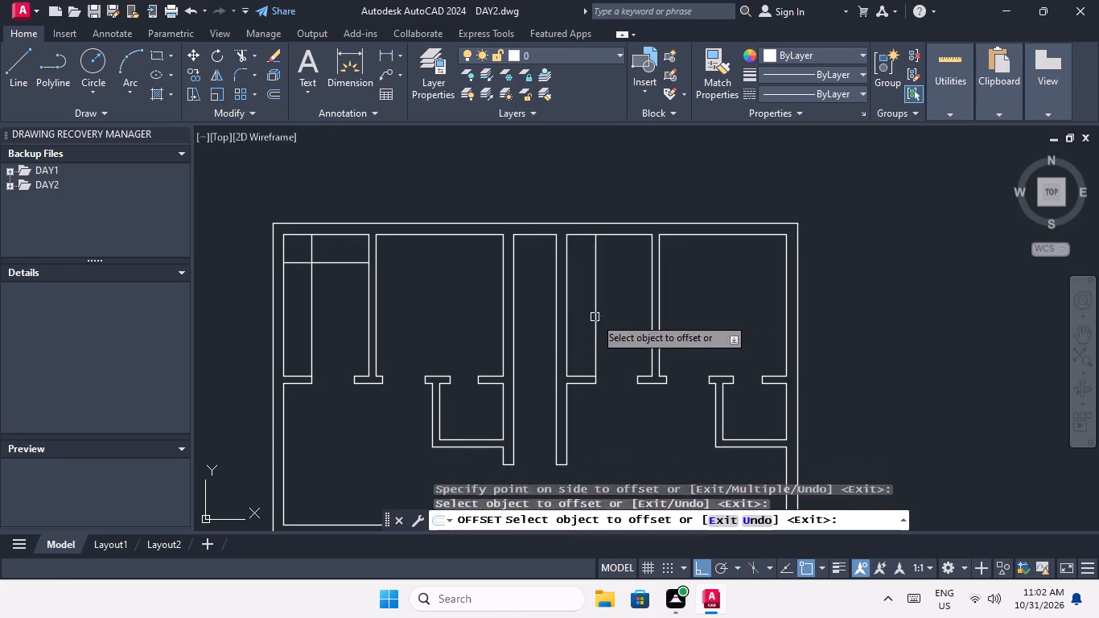
drag(624, 235, 624, 260)
click(625, 273)
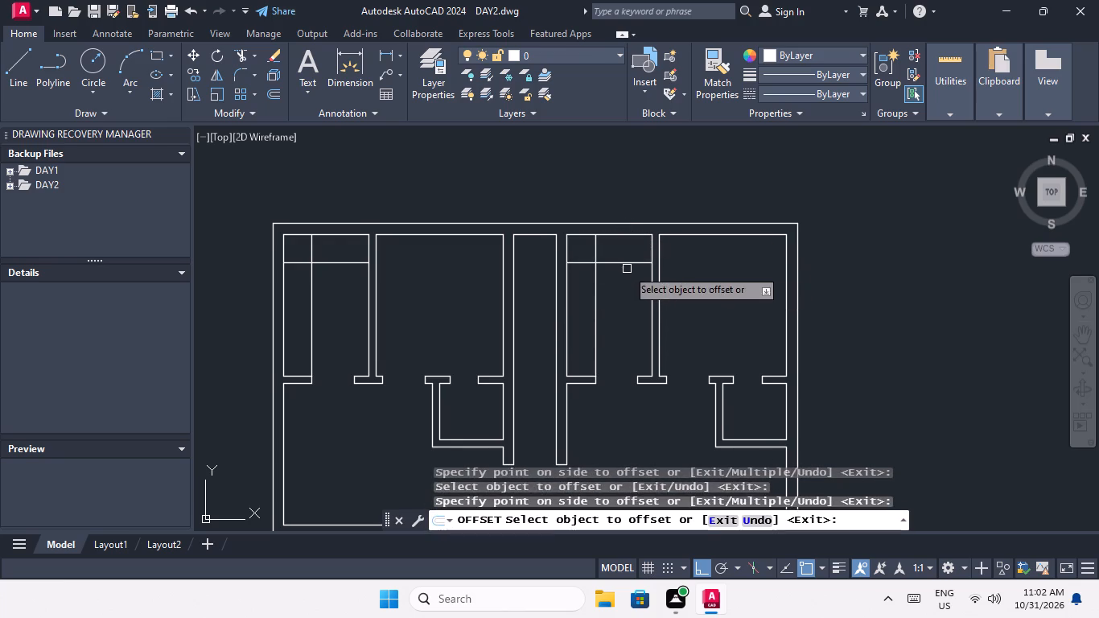
In the rightmost block's second row from the top, offset the left unit's upper-left room's left and top wall lines 2' inward.
scroll(627, 253, down, 2)
middle_drag(603, 353, 599, 254)
scroll(492, 312, up, 2)
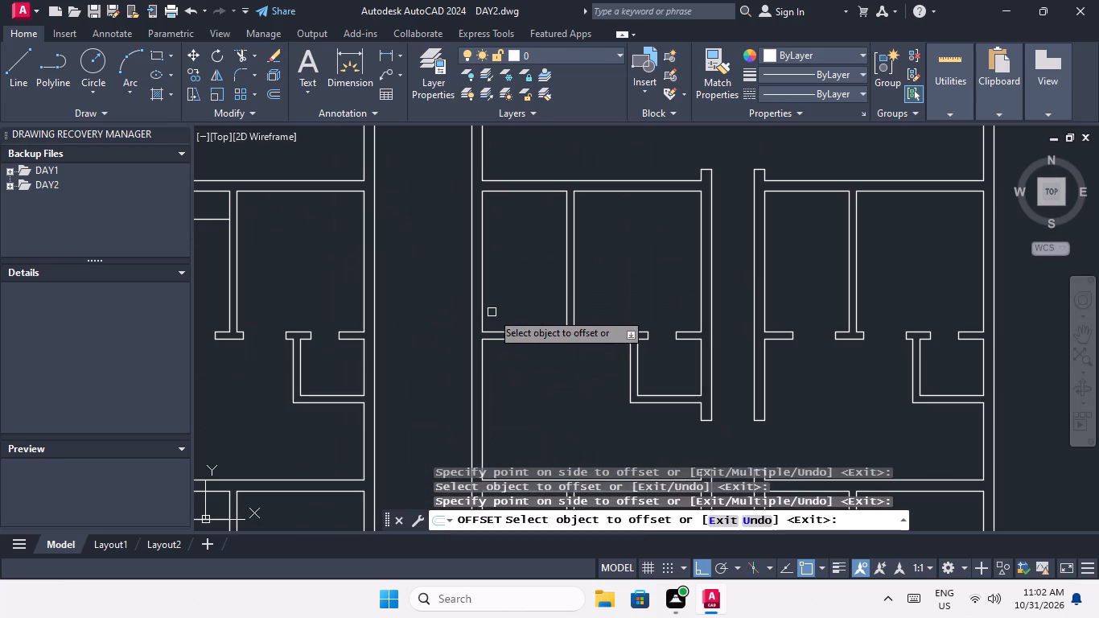
drag(482, 309, 492, 308)
click(501, 307)
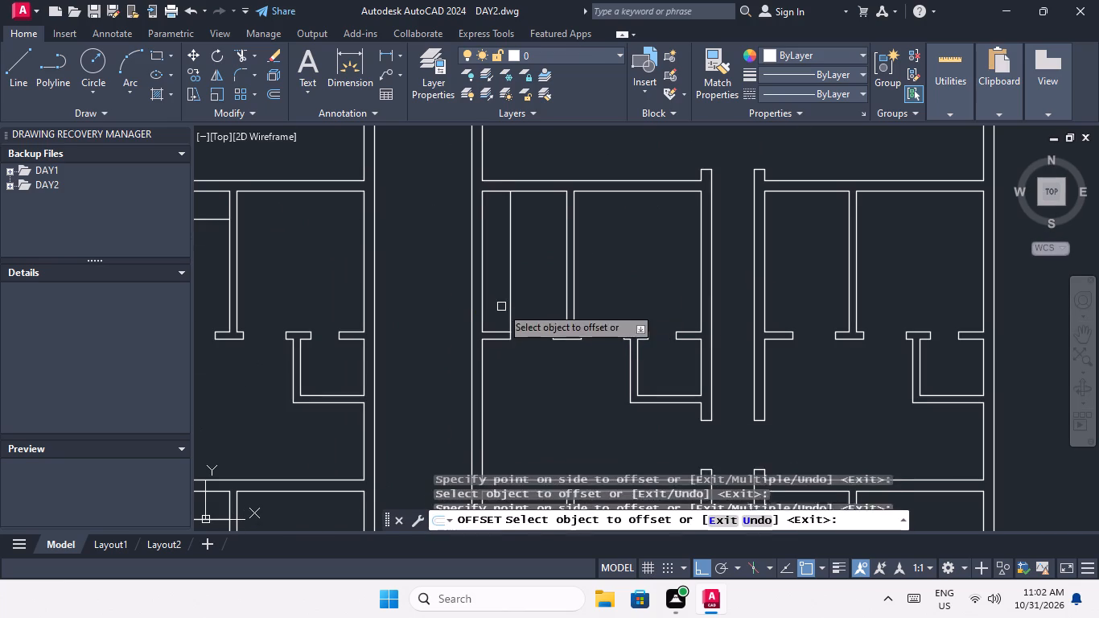
drag(542, 195, 542, 215)
click(544, 257)
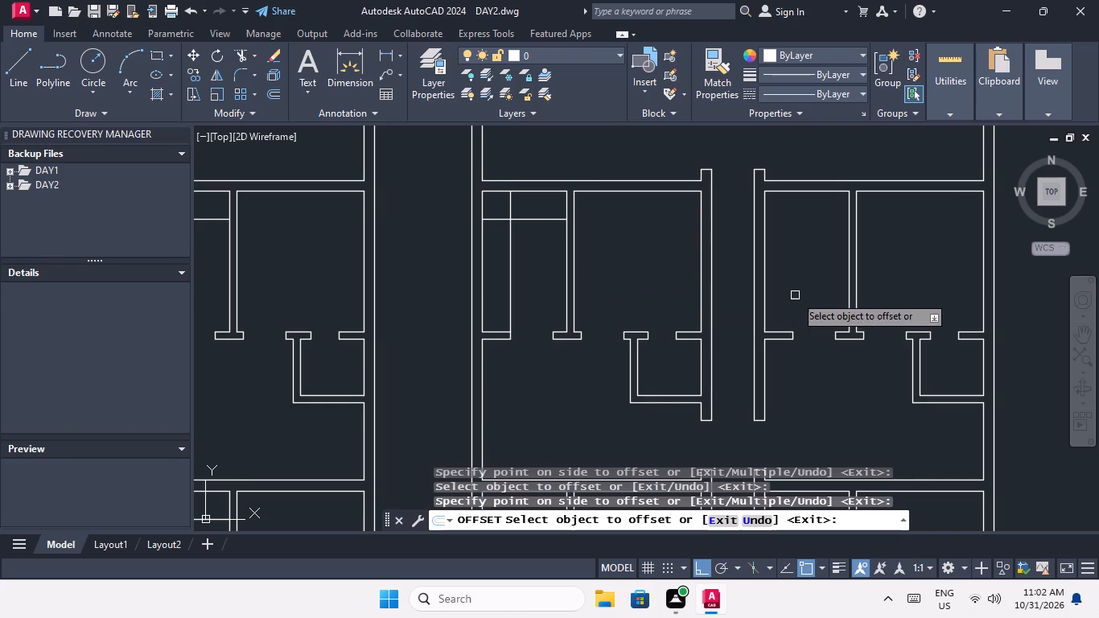
In the rightmost block's second row from the top, offset the right unit's upper-left room's left and top wall lines 2' inward.
click(765, 299)
click(789, 296)
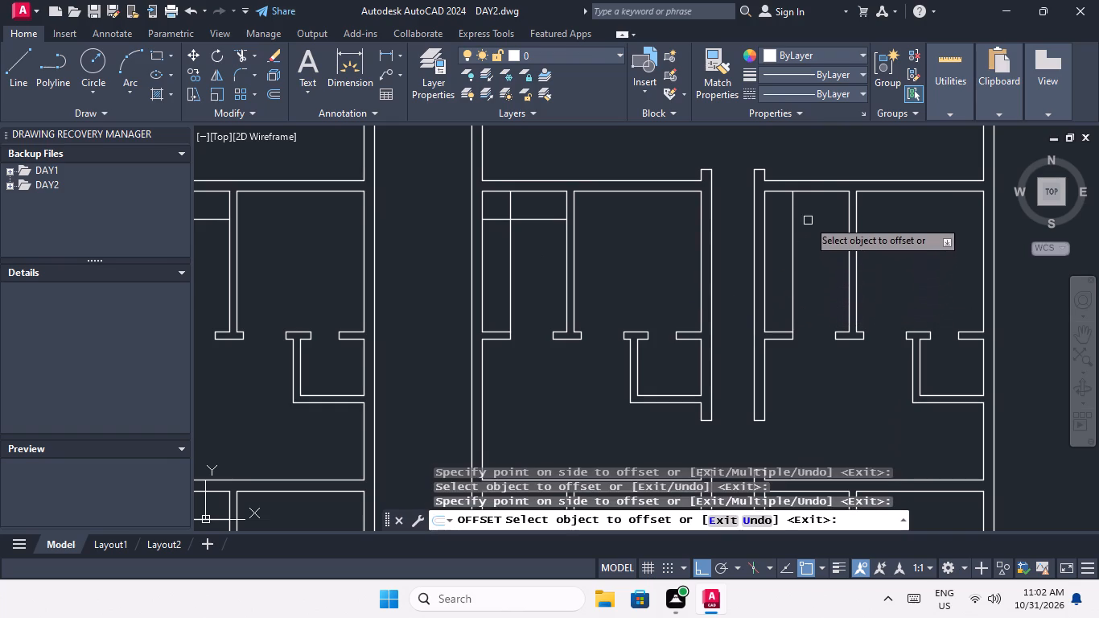
drag(809, 190, 821, 211)
click(826, 225)
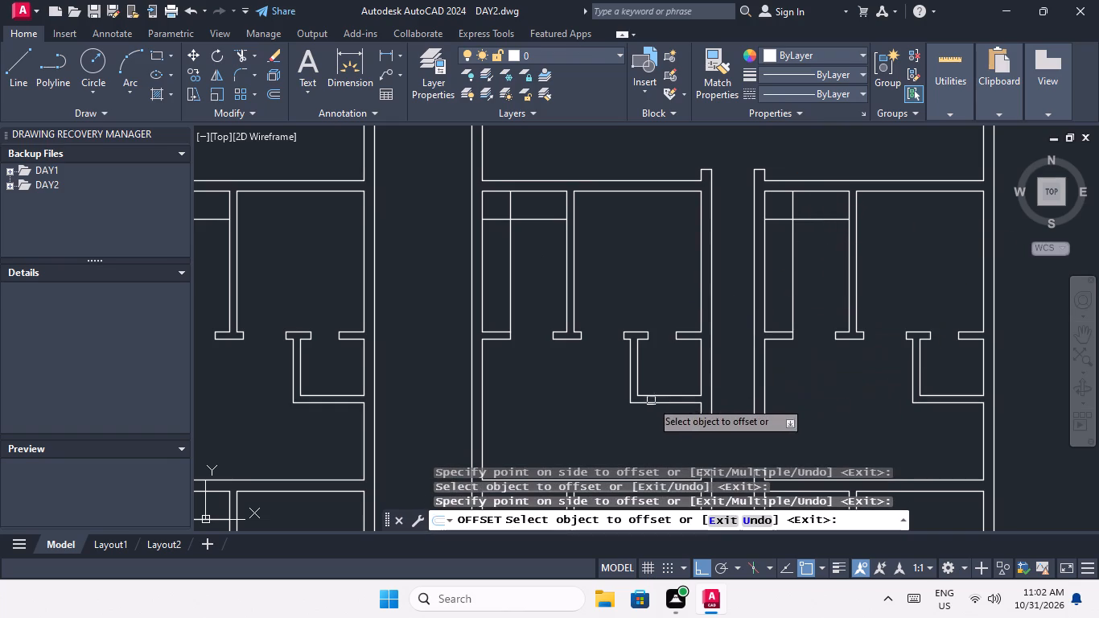
In the rightmost block's third row from the top, offset the left unit's upper-left room's left and top wall lines 2' inward.
middle_drag(577, 395, 587, 258)
scroll(589, 246, down, 2)
scroll(566, 325, up, 2)
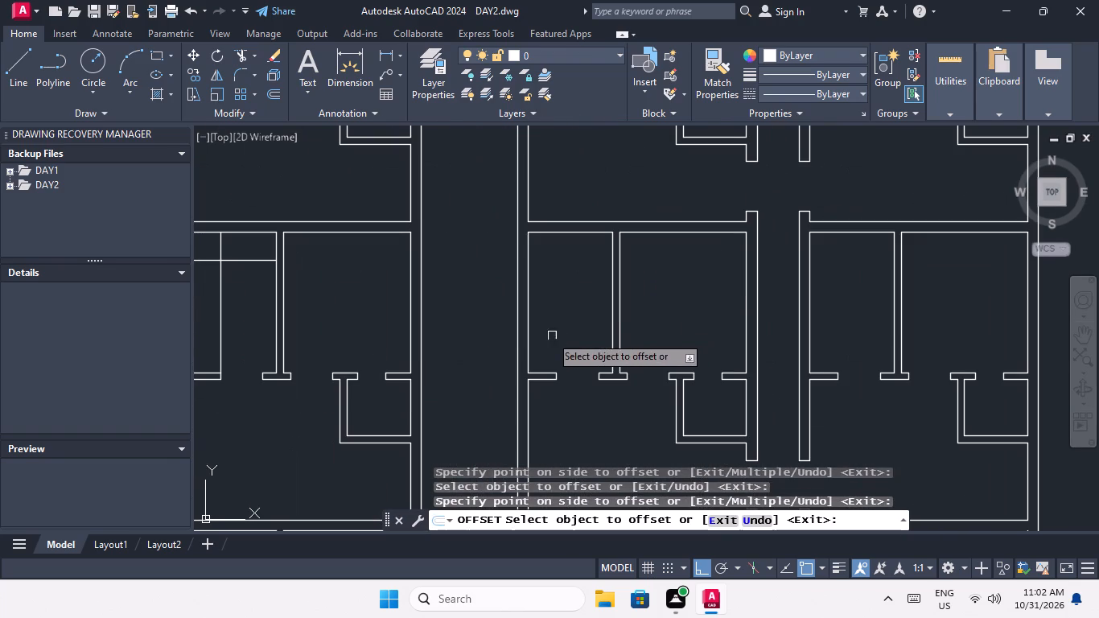
drag(529, 334, 536, 334)
click(546, 332)
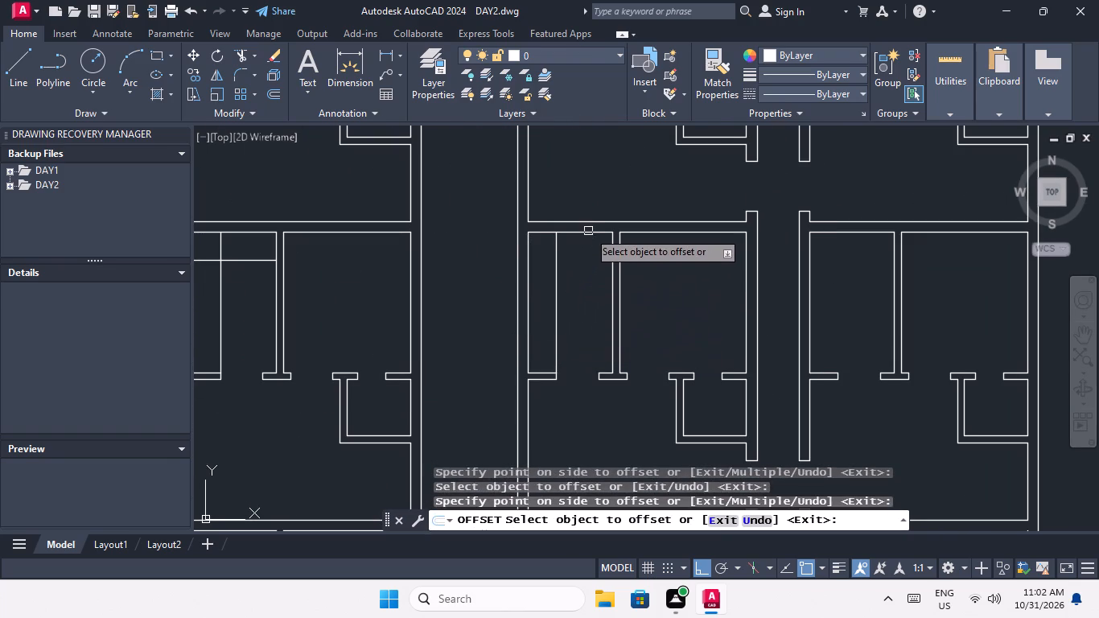
drag(588, 231, 588, 241)
click(582, 277)
In the rightmost block's third row from the top, offset the right unit's upper-left room's left and top wall lines 2' inward.
scroll(586, 274, down, 2)
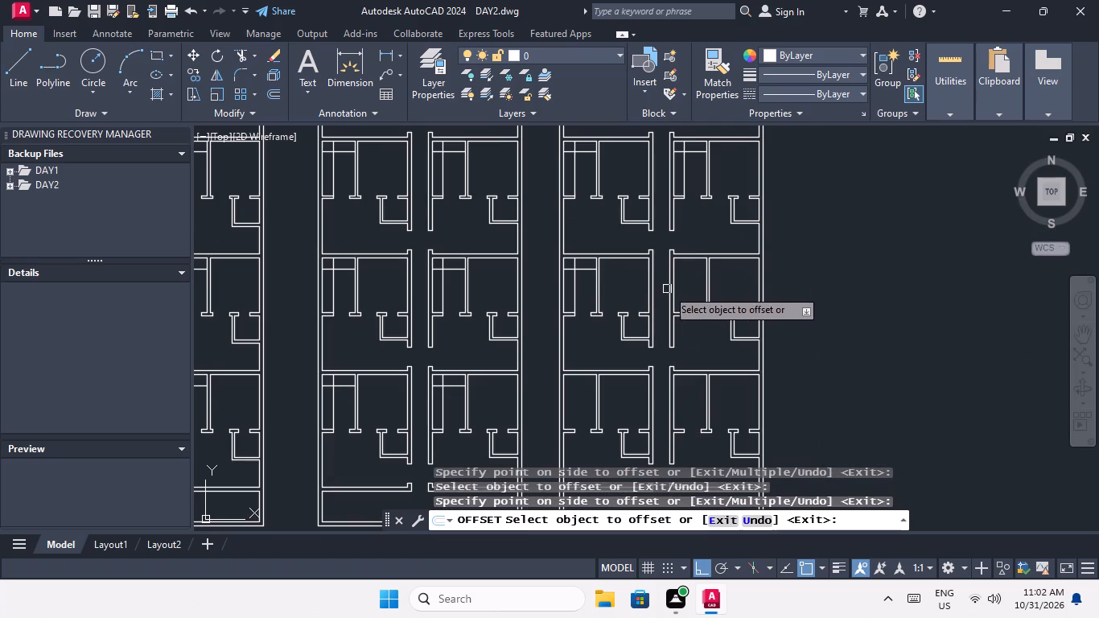
scroll(679, 285, up, 2)
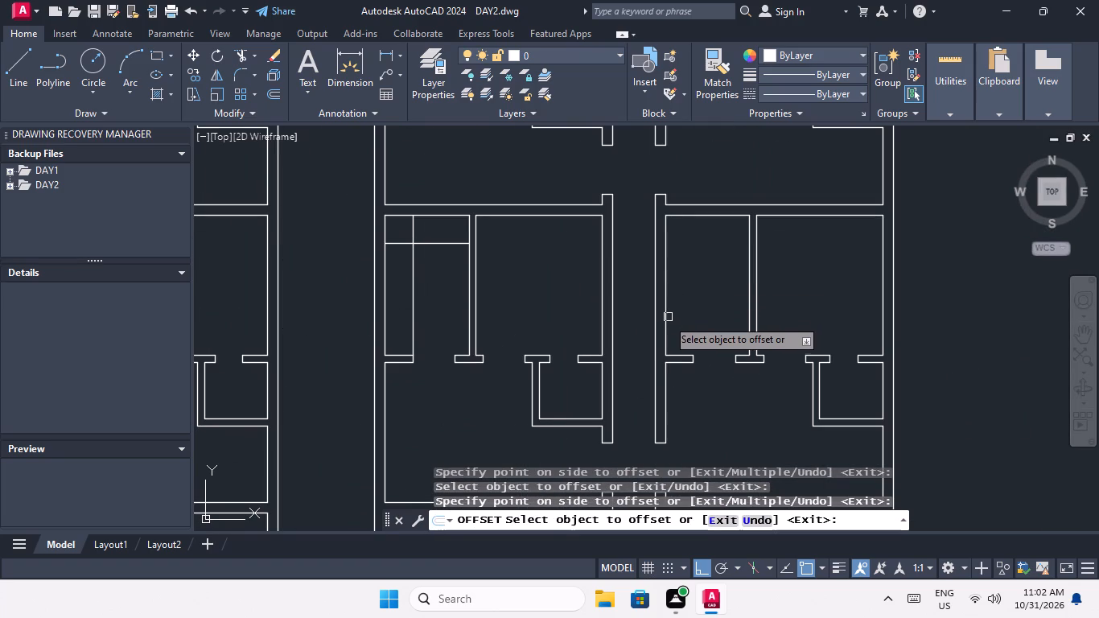
drag(666, 319, 687, 312)
click(722, 299)
drag(721, 219, 722, 237)
click(729, 274)
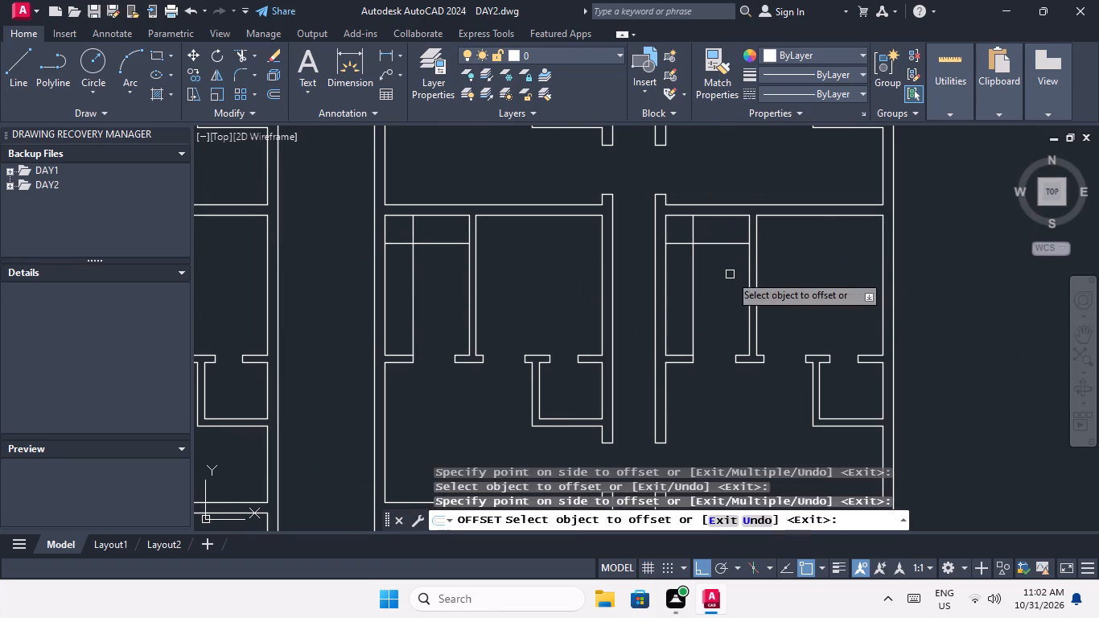
In the rightmost block's bottom row, offset the left unit's upper-left room's left and top wall lines 2' inward.
scroll(729, 270, down, 2)
middle_drag(615, 402, 617, 290)
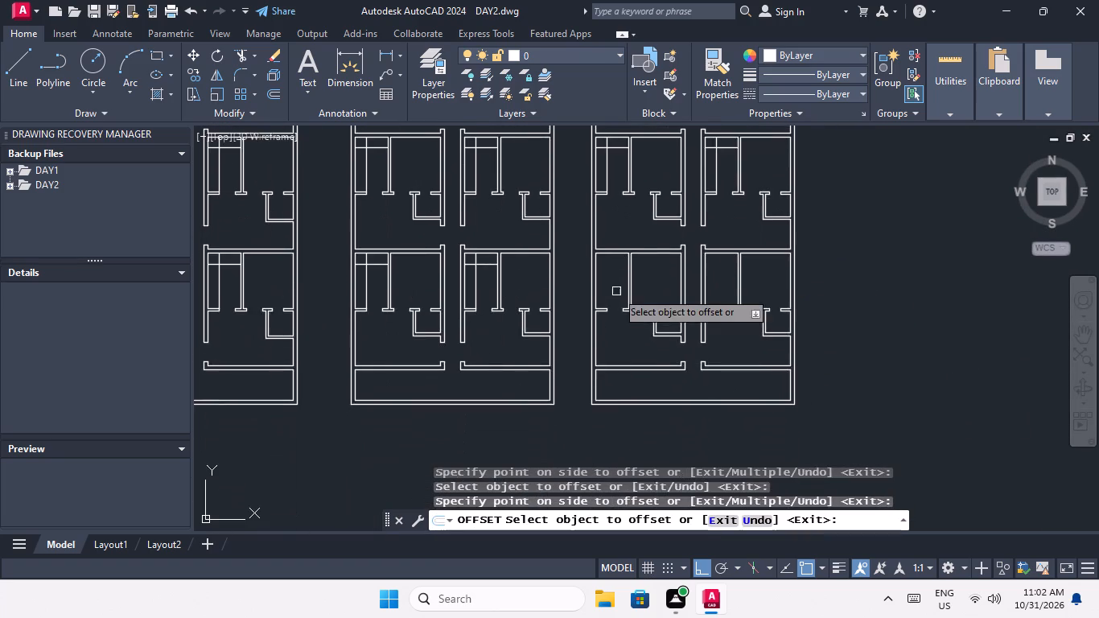
scroll(602, 293, up, 3)
drag(572, 300, 582, 299)
click(605, 295)
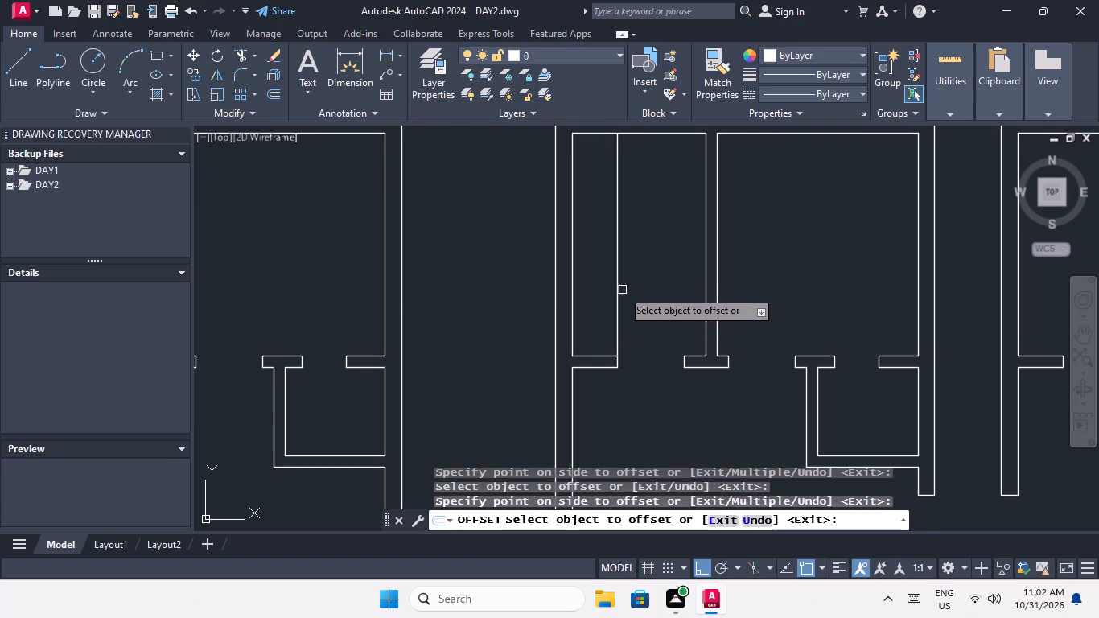
middle_drag(622, 290, 600, 352)
scroll(596, 346, down, 1)
scroll(611, 248, up, 1)
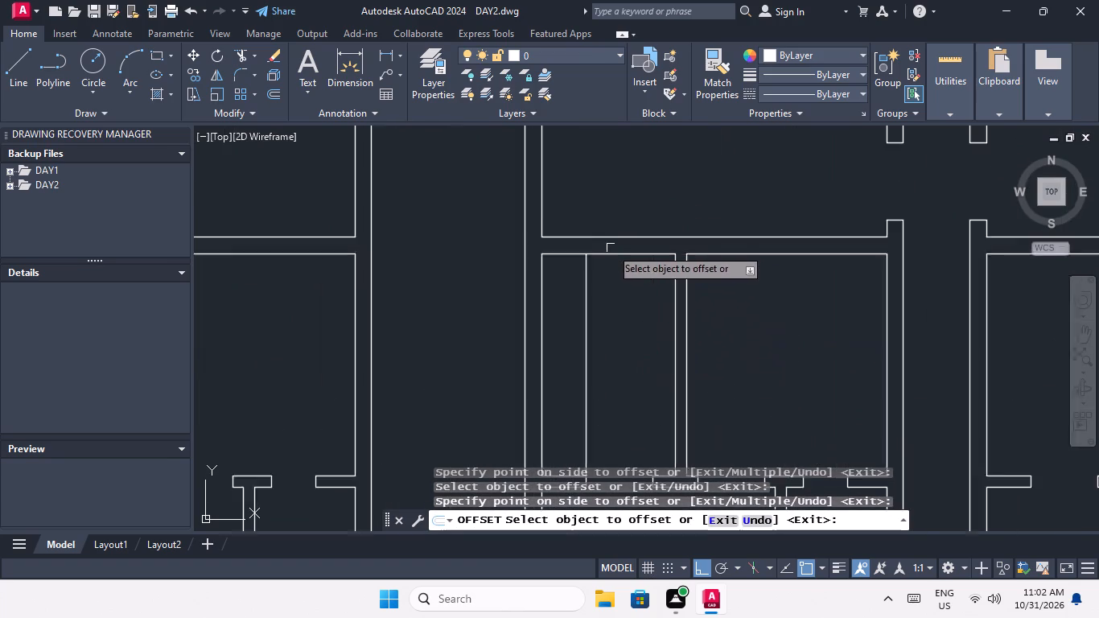
scroll(611, 248, up, 1)
drag(624, 258, 625, 270)
click(631, 328)
In the rightmost block's bottom row, offset the right unit's upper-left room's left and top wall lines 2' inward, and end the Offset command.
scroll(616, 284, down, 3)
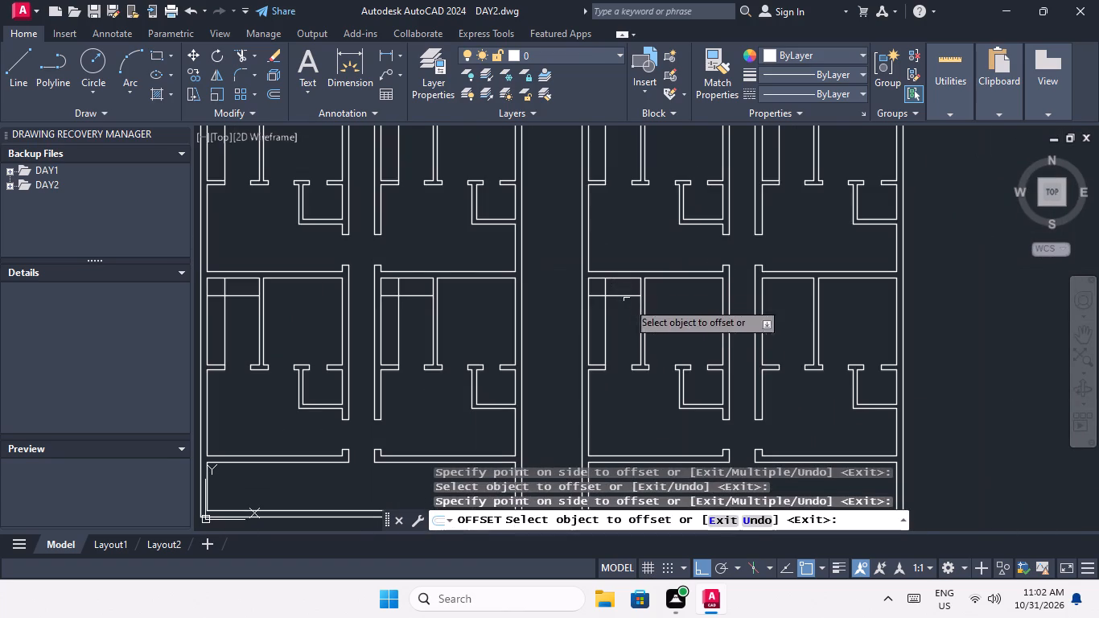
middle_drag(685, 337, 465, 337)
scroll(541, 323, up, 2)
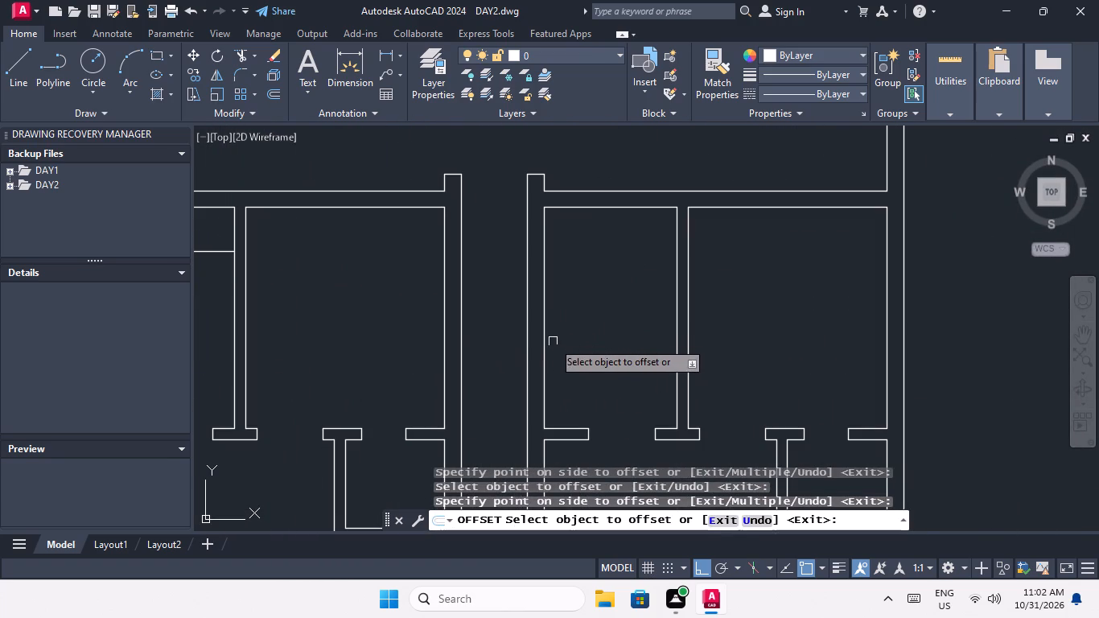
drag(545, 350, 592, 340)
click(615, 336)
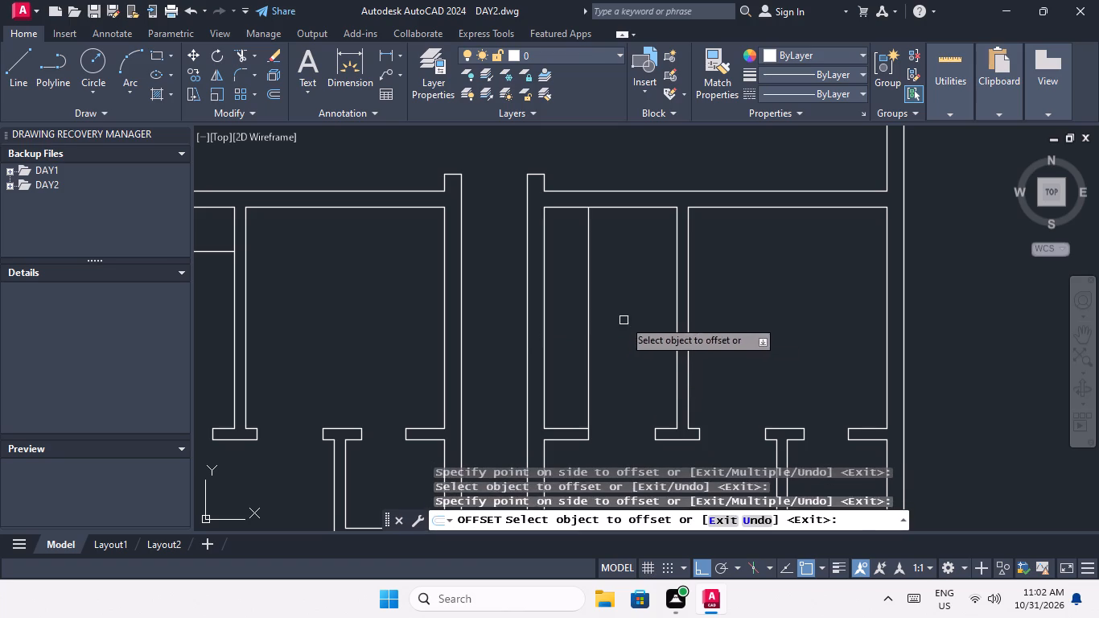
middle_drag(618, 332, 583, 426)
drag(606, 301, 606, 314)
click(601, 352)
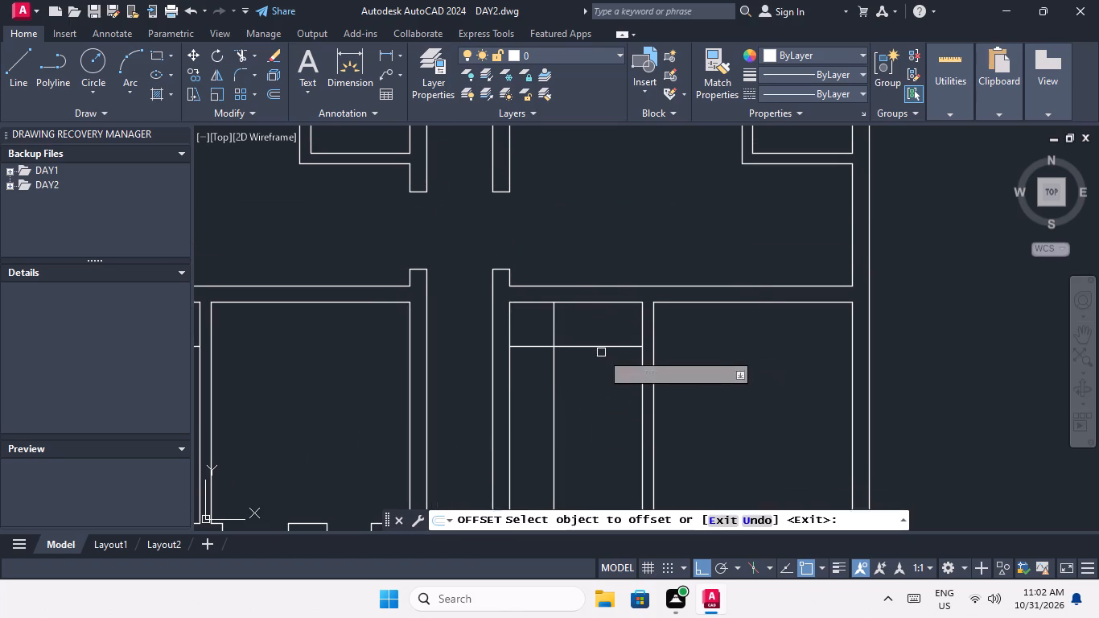
scroll(604, 334, down, 4)
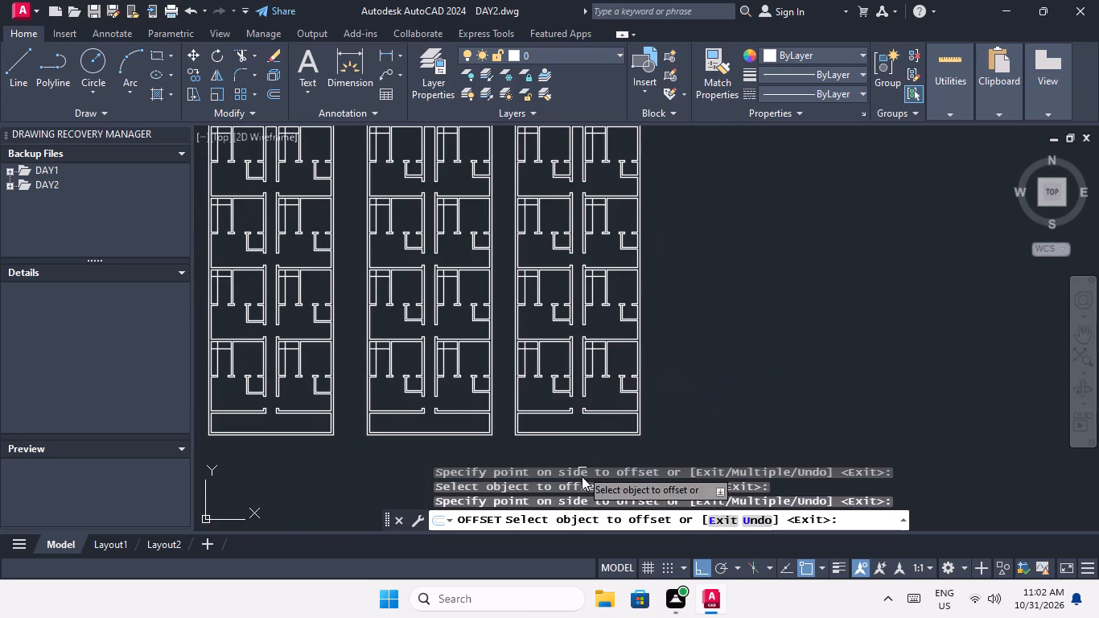
key(Escape)
key(Escape)
key(Escape)
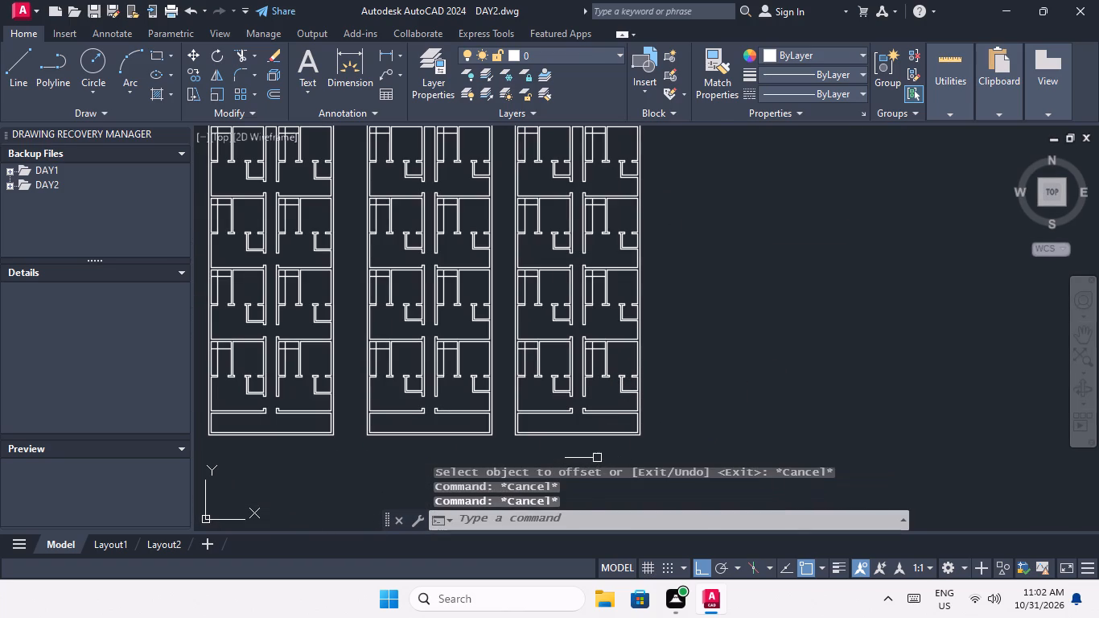
In the rightmost block's bottom row, trim both units' crossing offset lines into a corner, removing the vertical's top end and the horizontal's left end.
key(t)
key(r)
key(space)
key(space)
scroll(591, 351, up, 4)
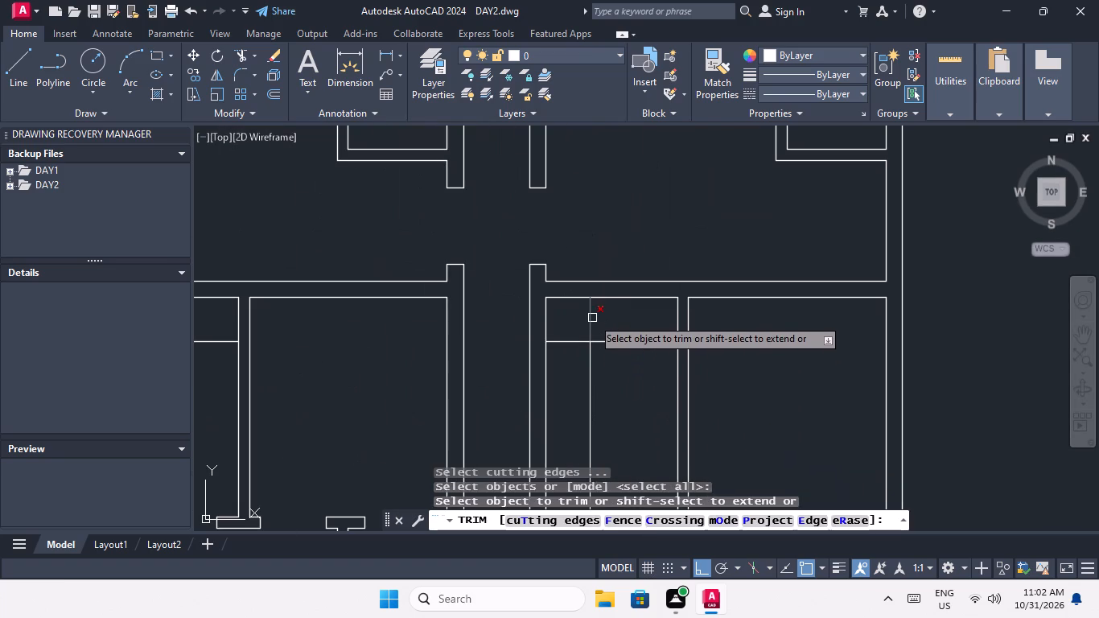
click(592, 318)
click(574, 341)
scroll(576, 340, down, 3)
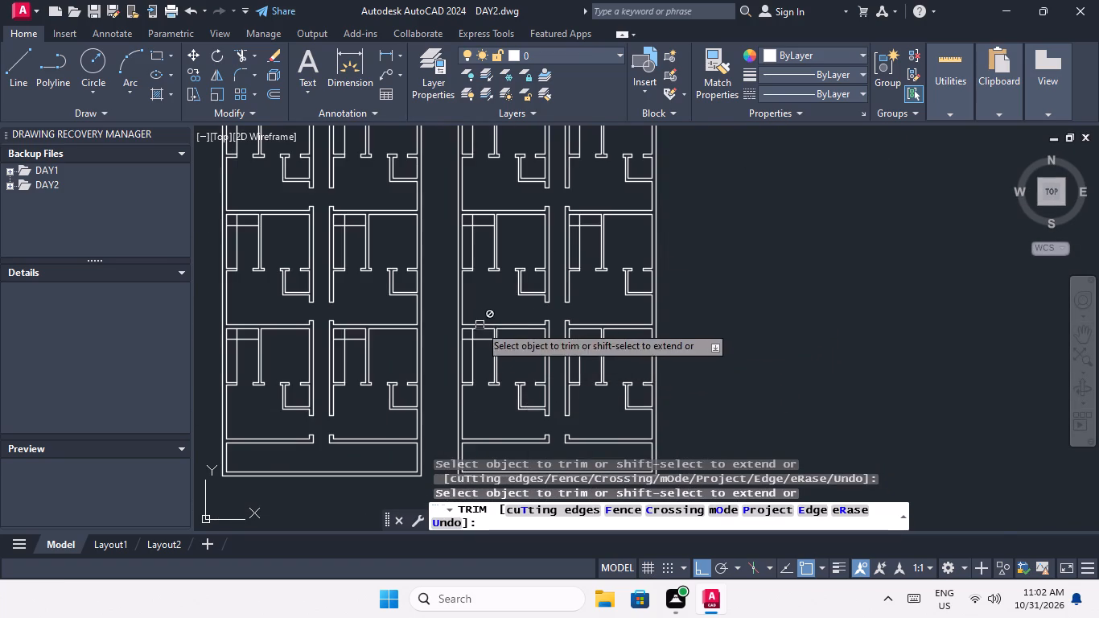
scroll(472, 335, up, 3)
click(467, 337)
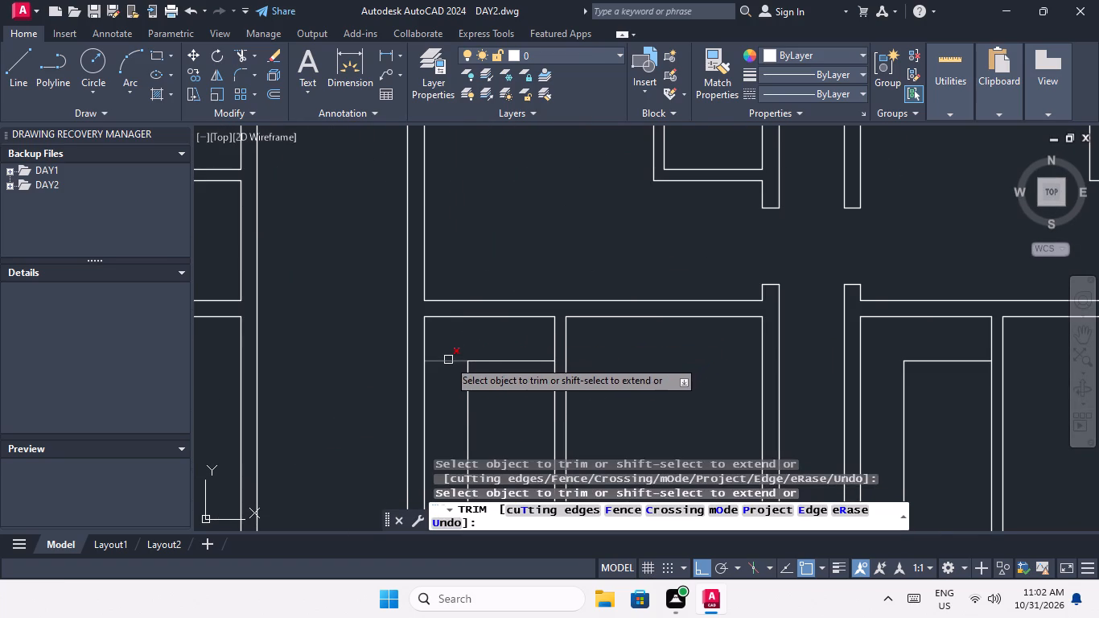
click(448, 360)
In the rightmost block's third row from the top, trim the overhanging top and left ends of both units' offset lines into a corner.
scroll(459, 350, down, 3)
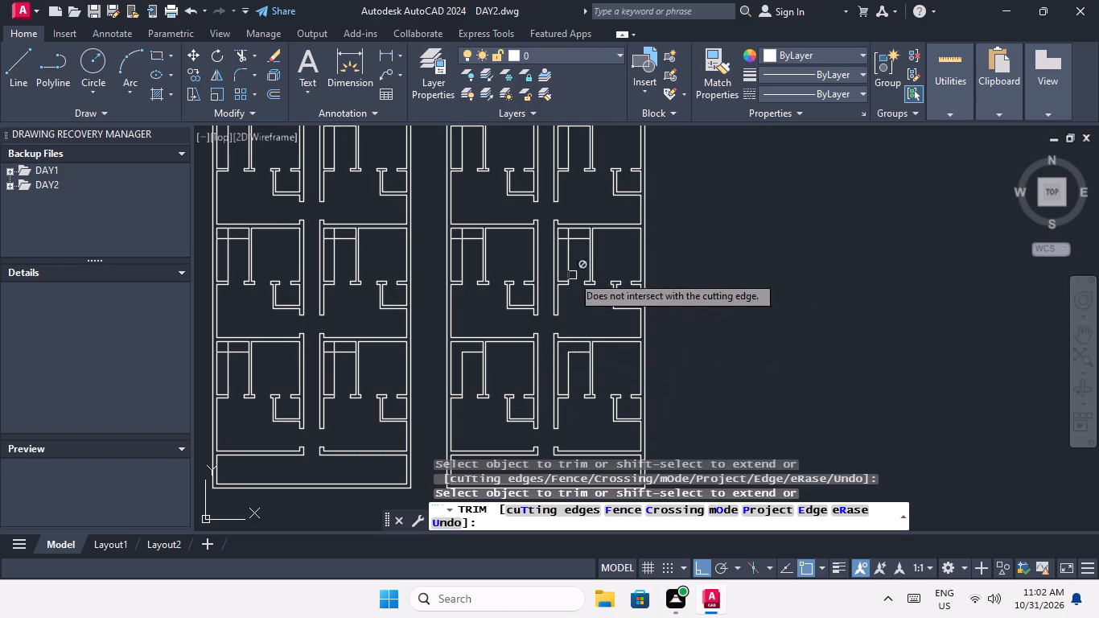
scroll(564, 226, up, 5)
click(581, 255)
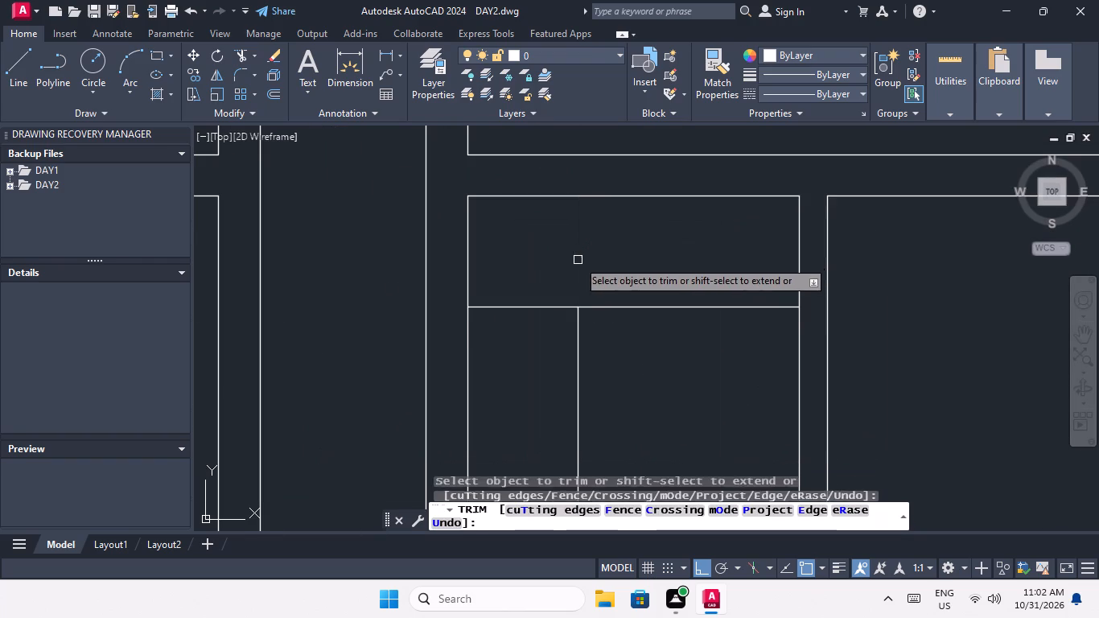
click(533, 306)
scroll(534, 306, down, 4)
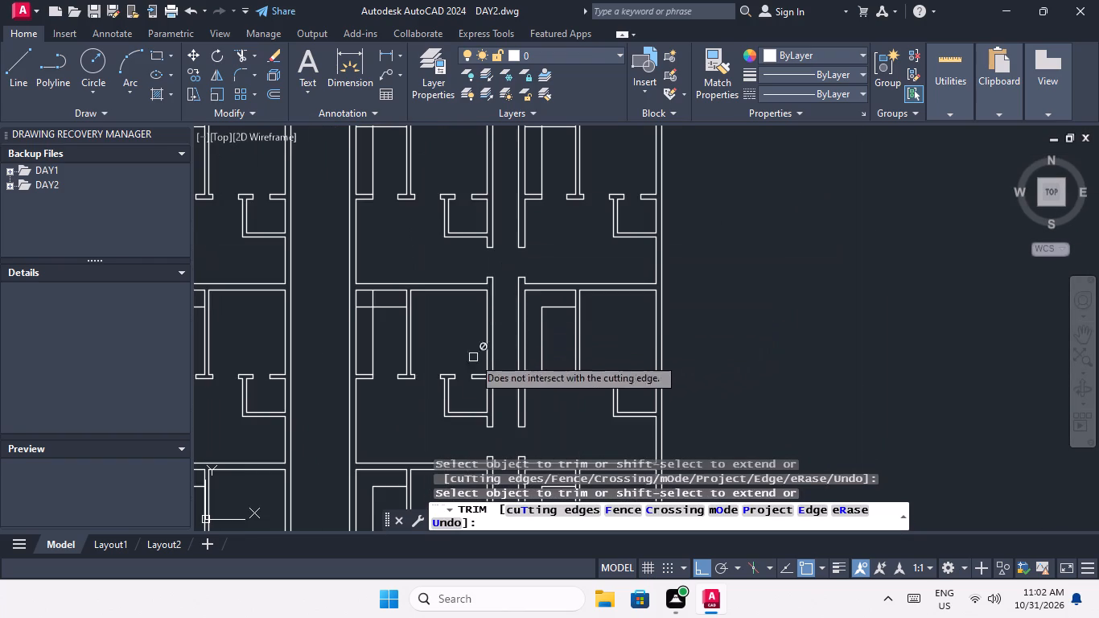
scroll(373, 299, up, 3)
click(371, 302)
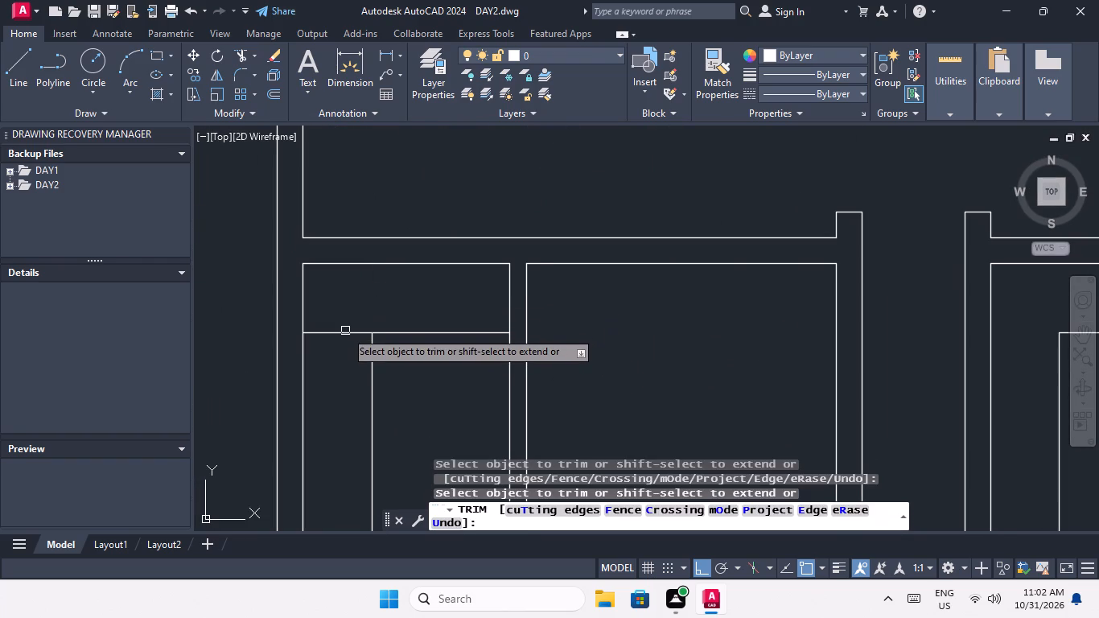
click(344, 332)
In the rightmost block's second row from the top, trim the overhanging top and left ends of both units' offset lines into a corner.
scroll(346, 332, down, 3)
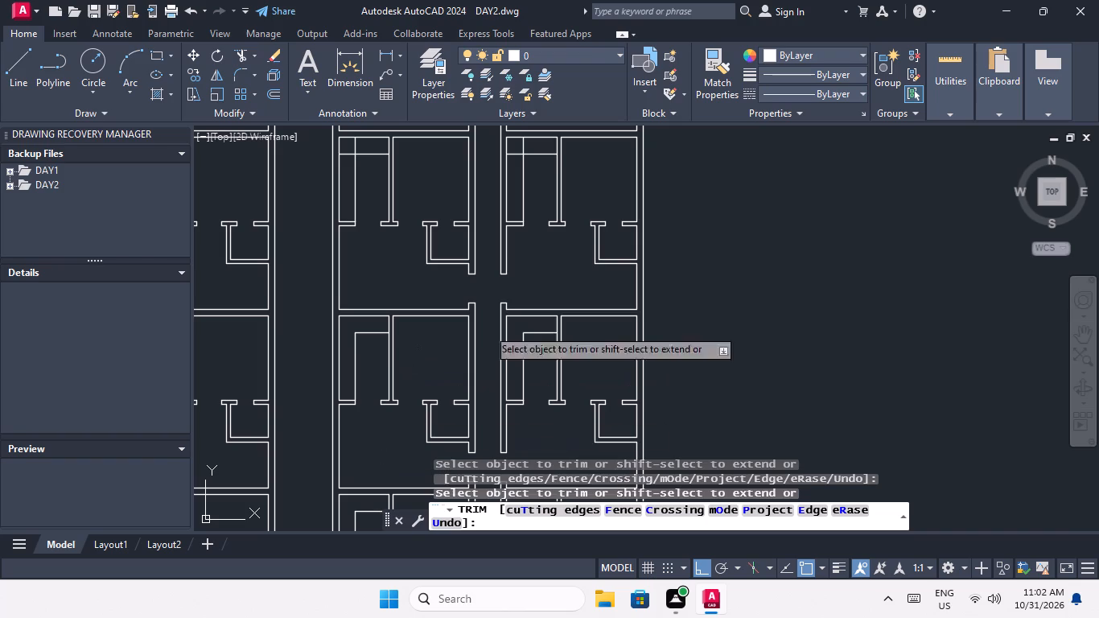
middle_drag(533, 266, 546, 380)
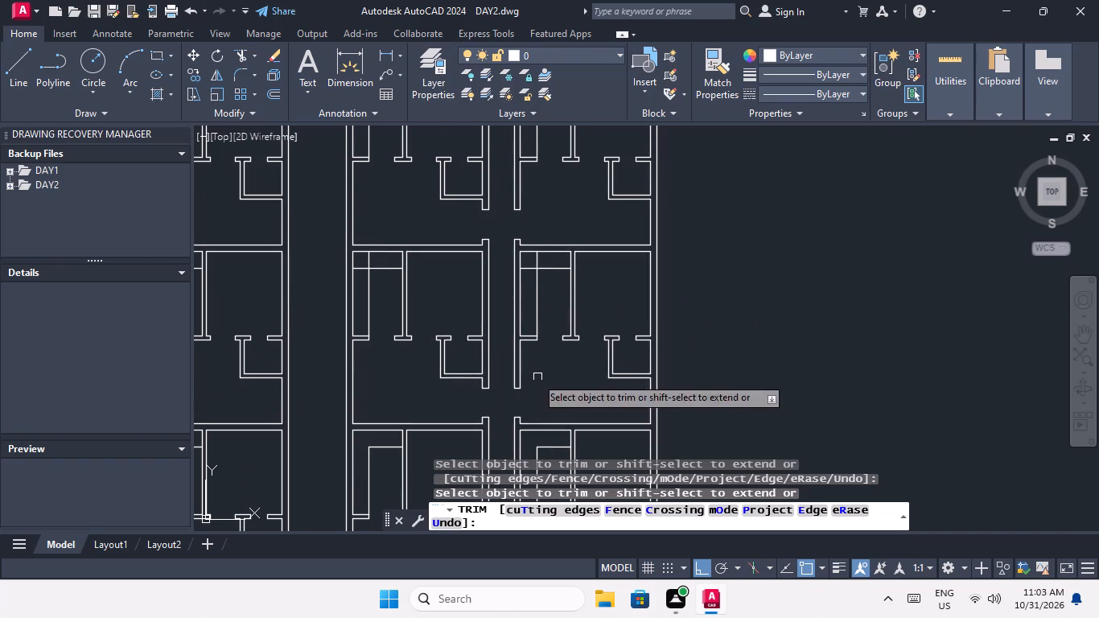
scroll(536, 253, up, 3)
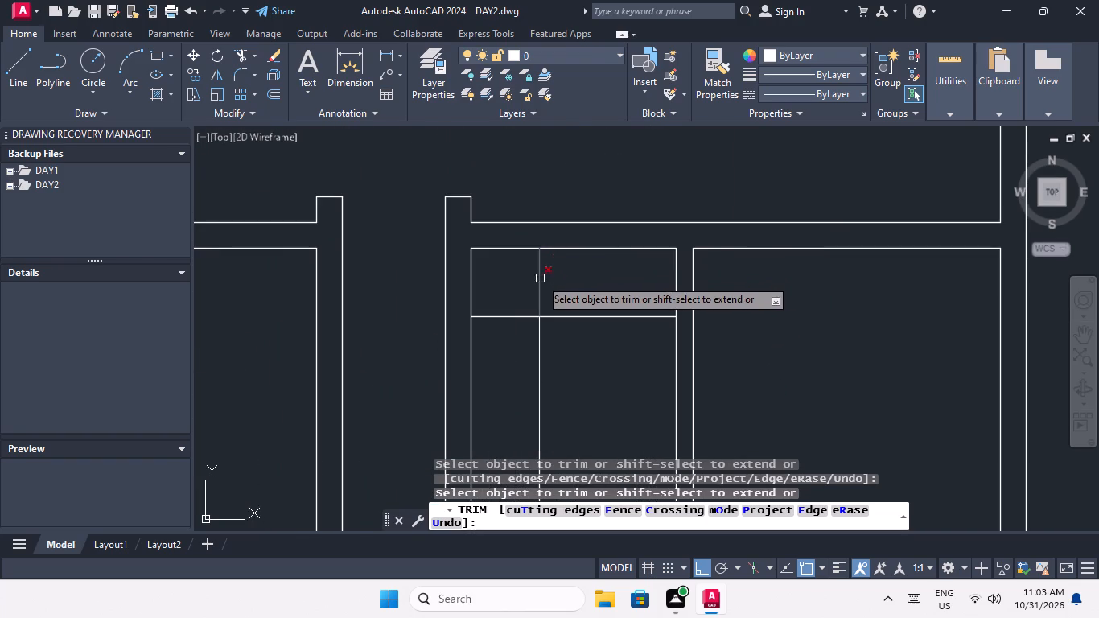
click(540, 278)
click(507, 317)
scroll(512, 313, down, 4)
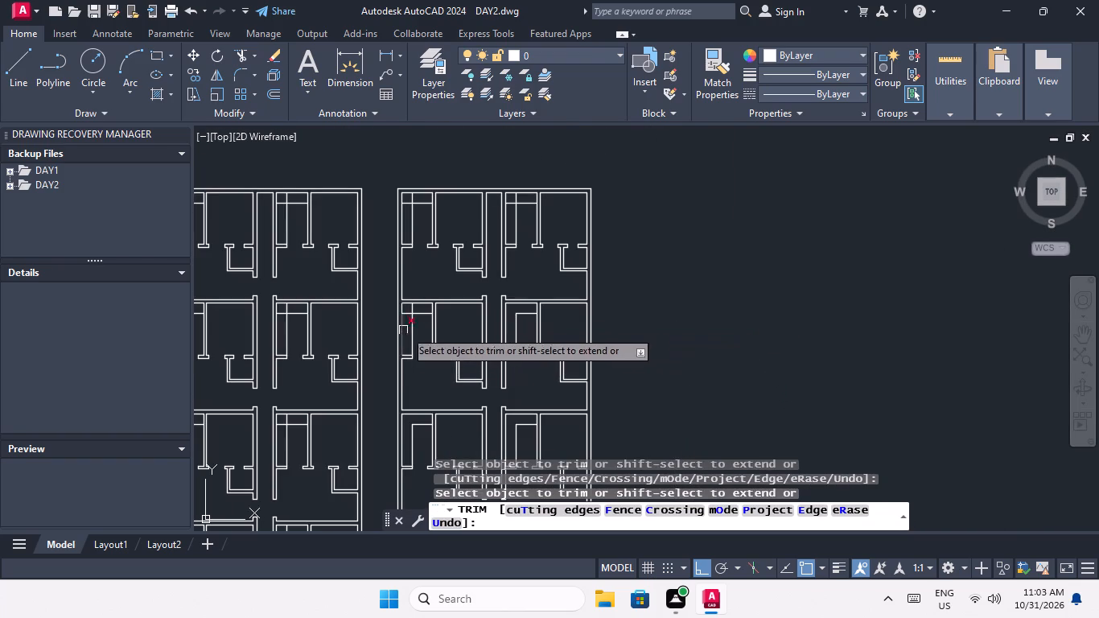
scroll(418, 313, up, 4)
click(379, 293)
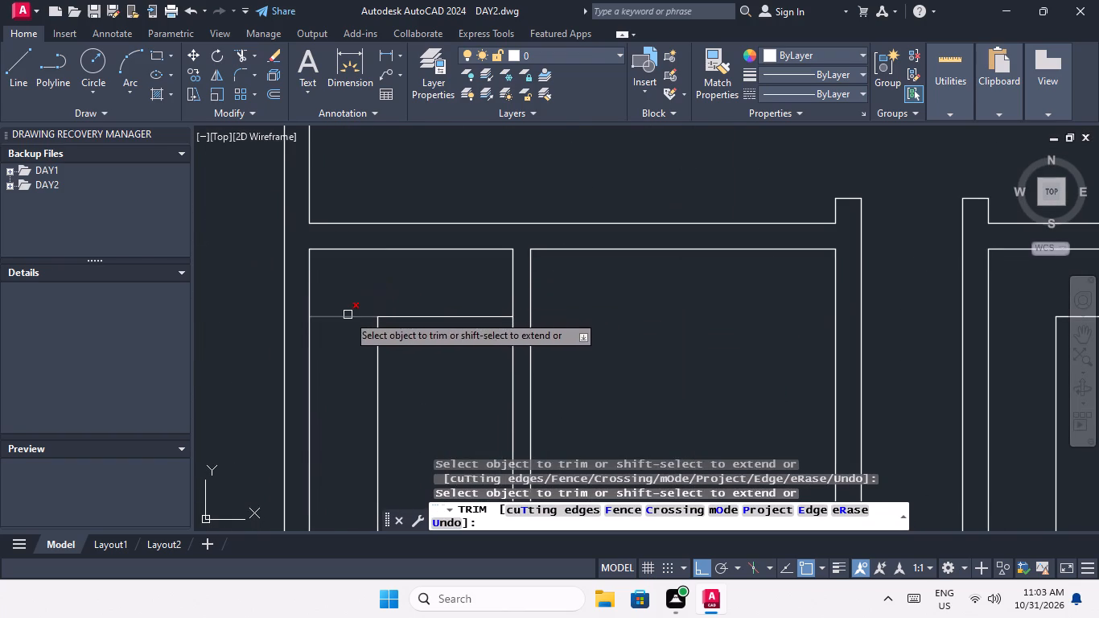
click(348, 315)
In the rightmost block's top row, trim the overhanging top and left ends of both units' offset lines into a corner.
scroll(351, 314, down, 4)
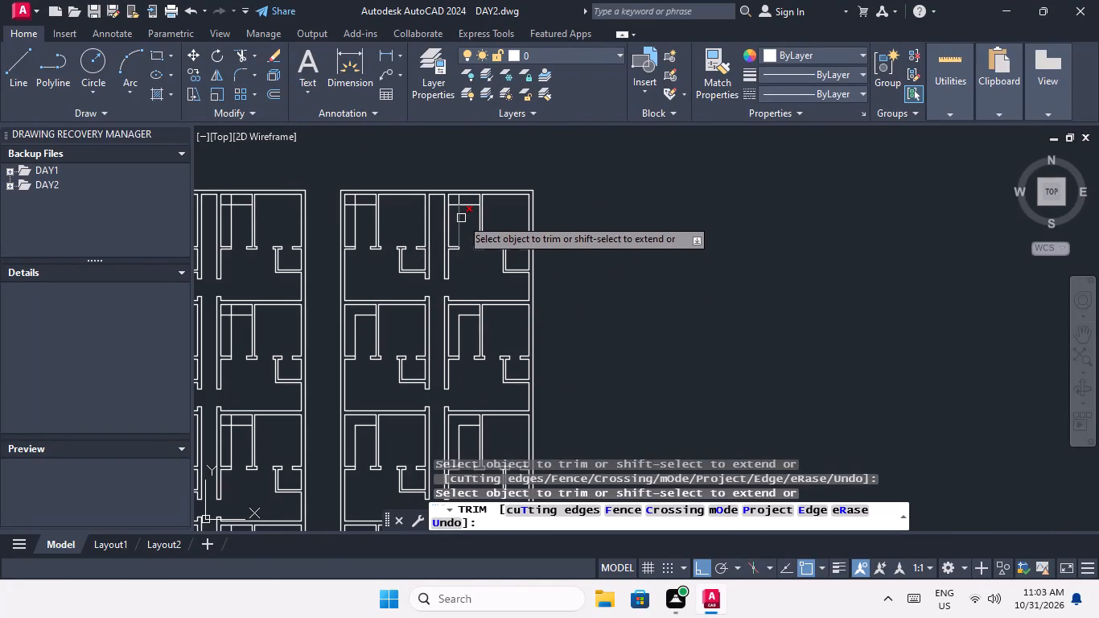
scroll(457, 208, up, 1)
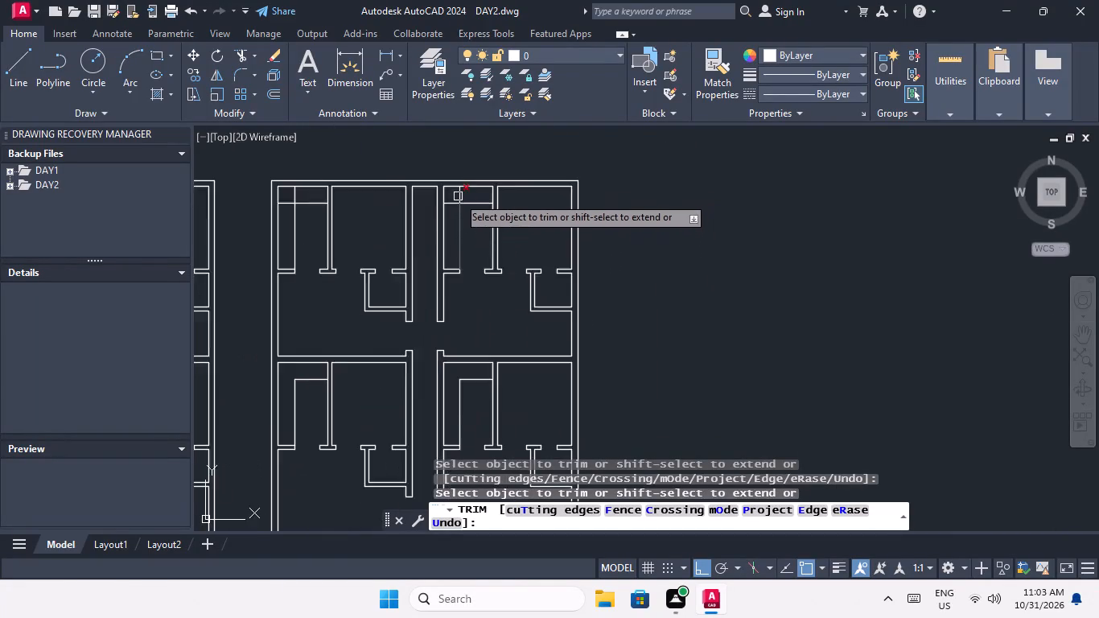
scroll(458, 195, up, 2)
click(460, 195)
click(442, 219)
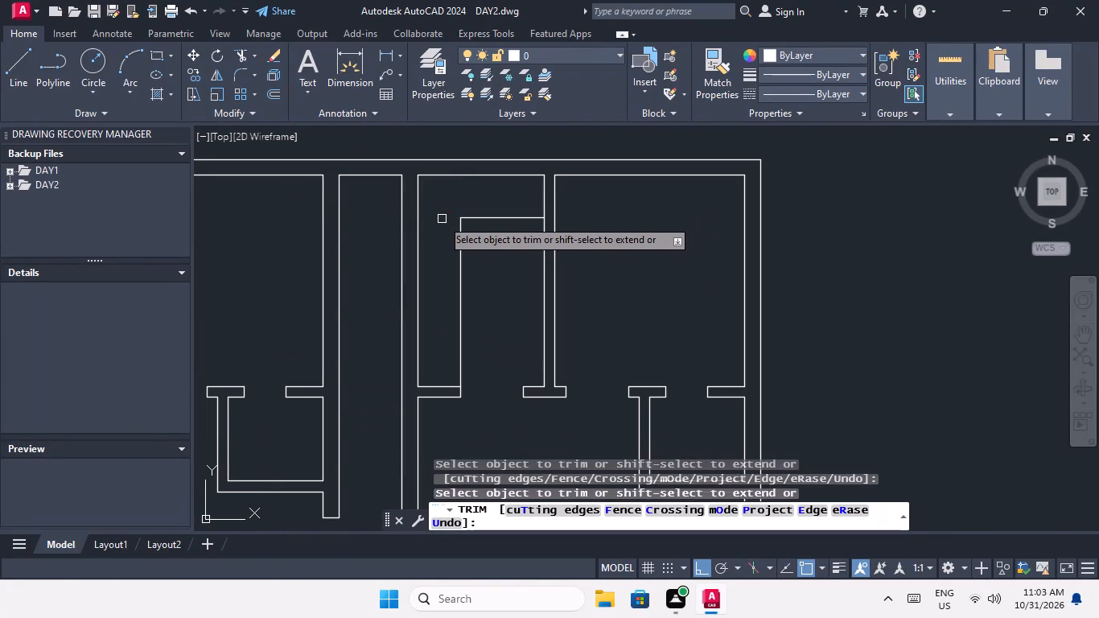
scroll(444, 217, down, 3)
scroll(350, 213, up, 4)
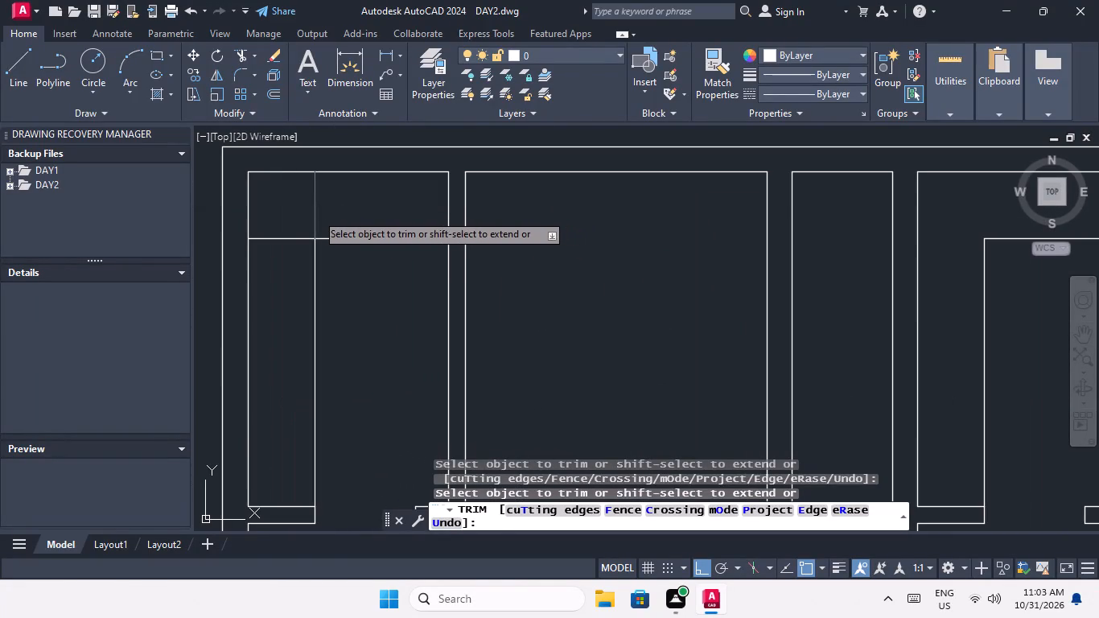
click(316, 213)
click(293, 241)
In the top row of the block left of the rightmost one, trim the overhanging ends of both units' offset lines into a corner.
scroll(305, 230, down, 4)
middle_drag(348, 257, 537, 257)
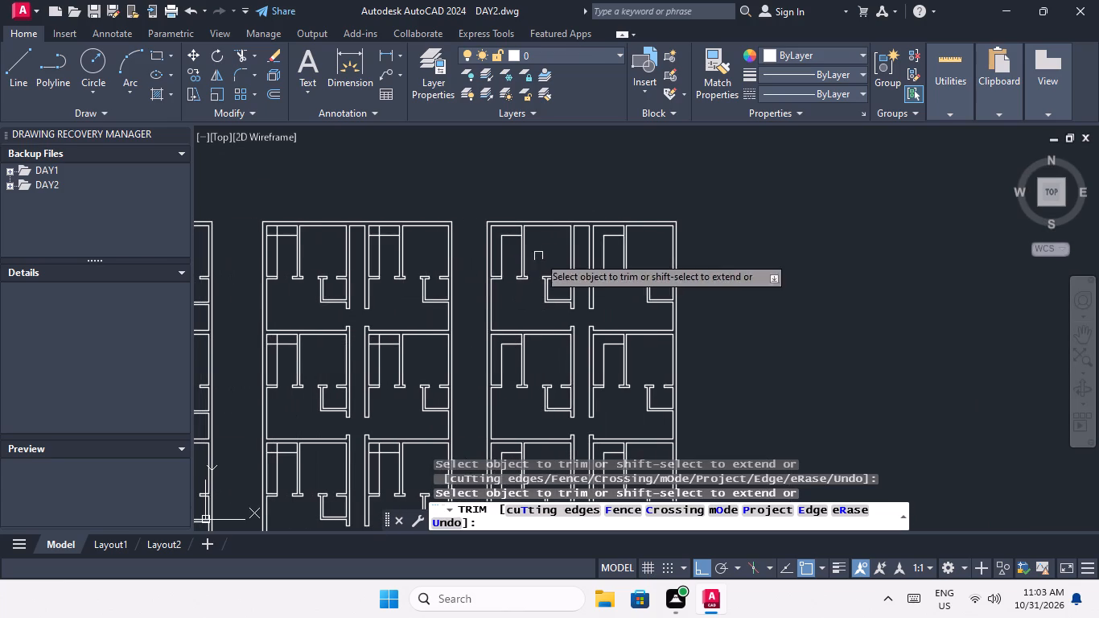
scroll(377, 233, up, 4)
click(392, 220)
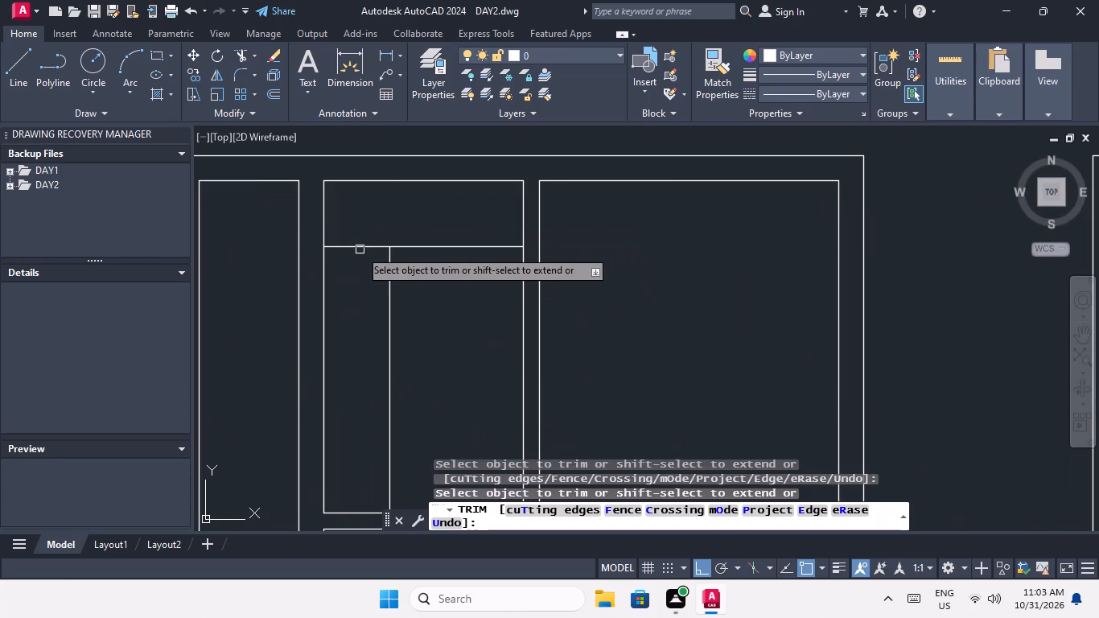
click(359, 248)
scroll(373, 244, down, 3)
middle_drag(265, 252, 422, 252)
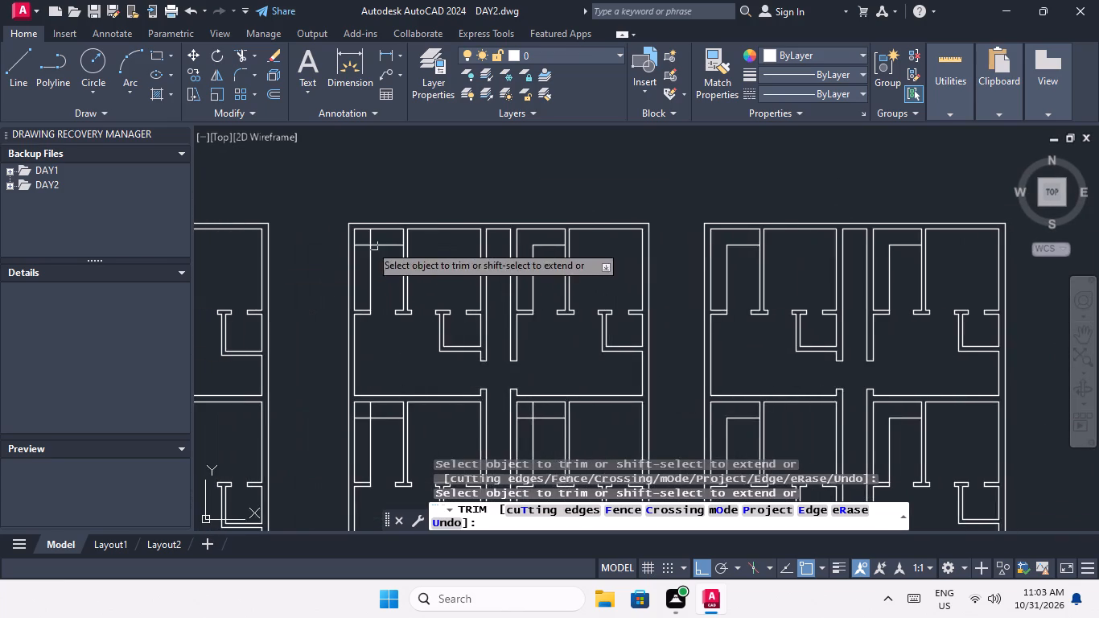
scroll(363, 239, up, 3)
click(387, 234)
click(348, 262)
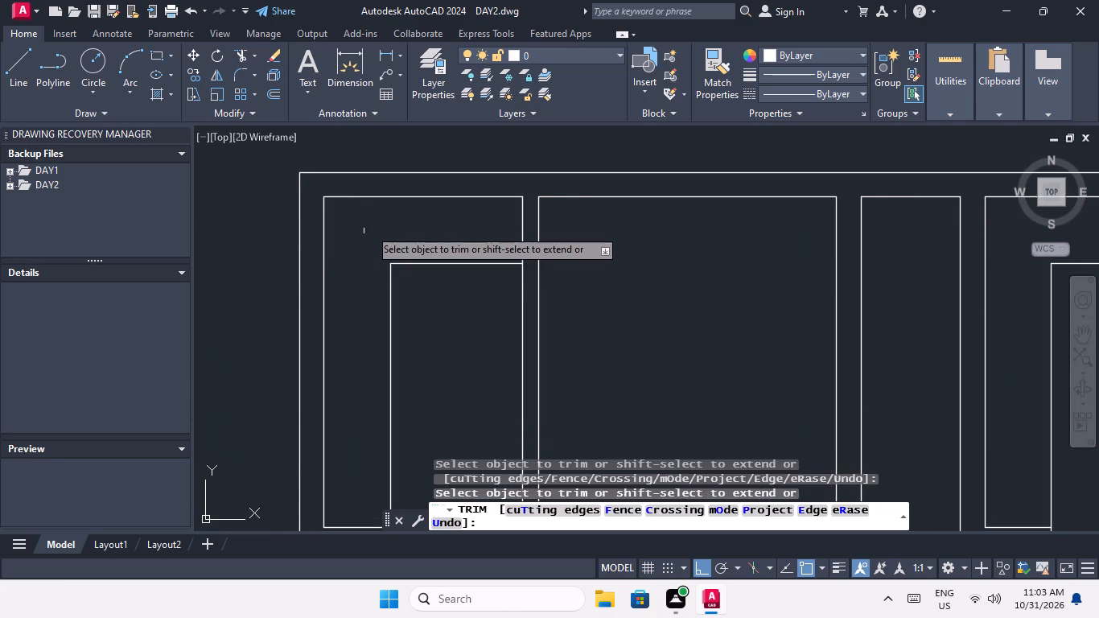
In that block's second row from the top, trim the overhanging top and left ends of both units' offset lines into a corner.
scroll(377, 220, down, 5)
scroll(385, 294, up, 4)
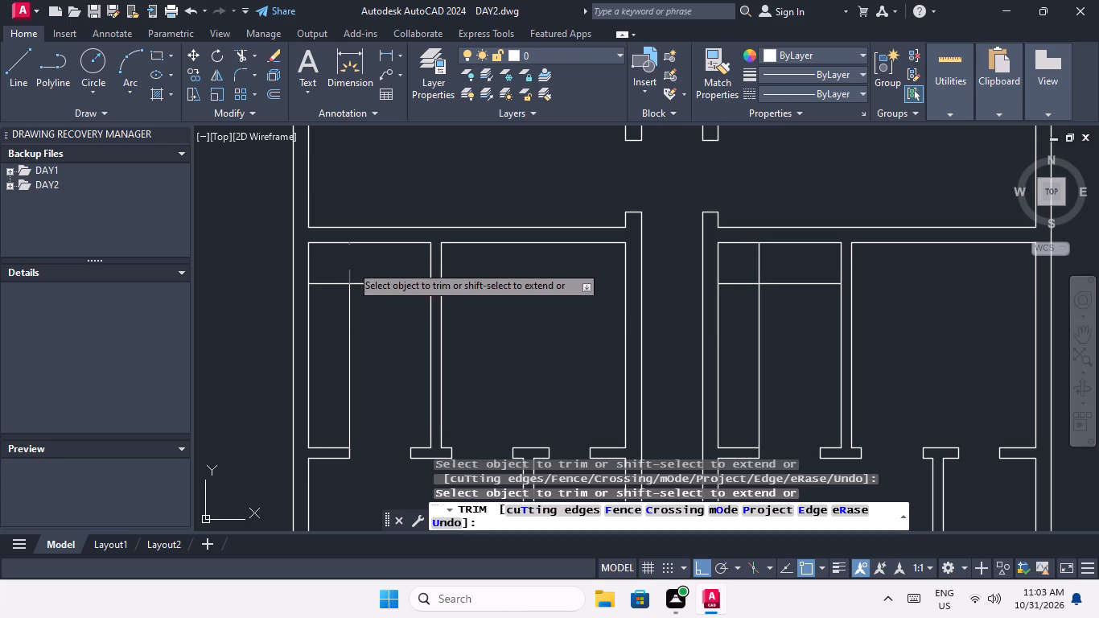
click(351, 265)
click(335, 284)
scroll(341, 272, down, 3)
scroll(443, 277, up, 4)
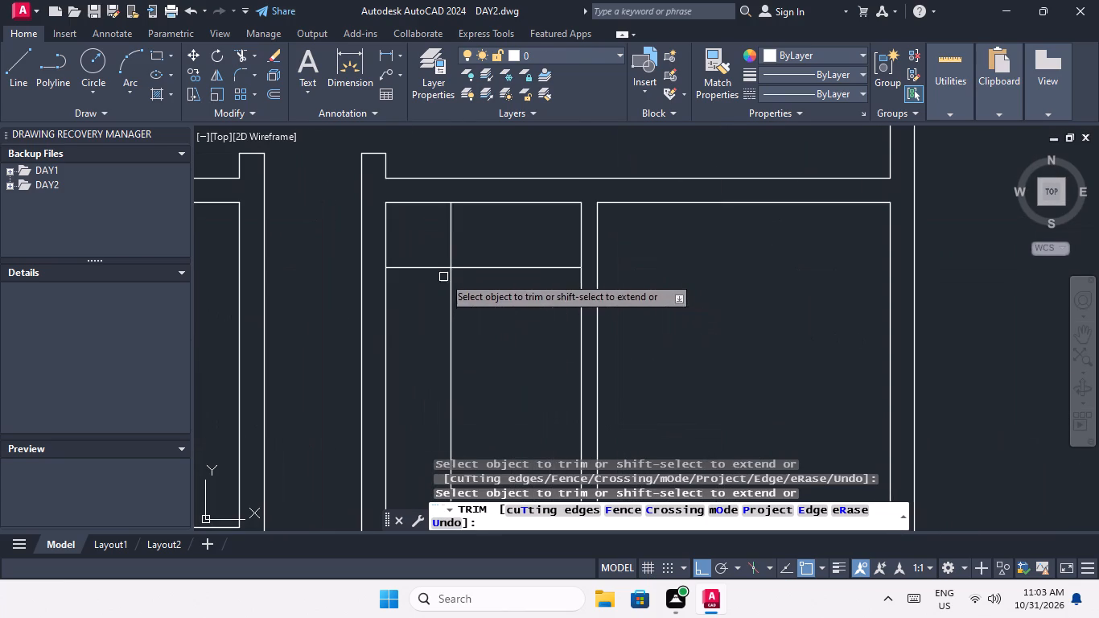
click(452, 246)
click(426, 267)
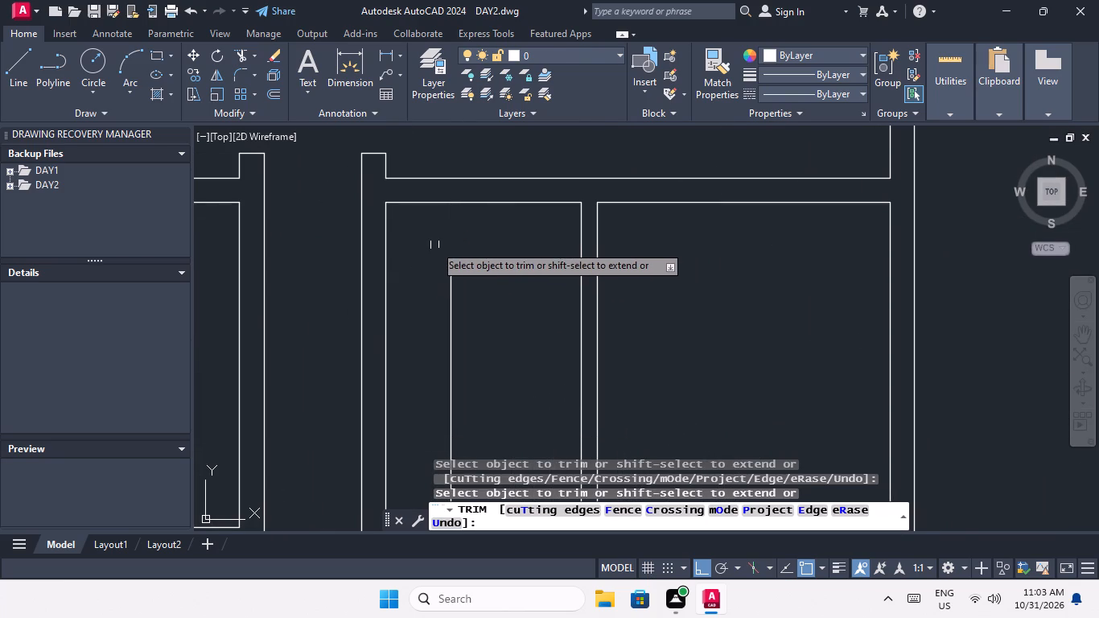
In the same block's third row from the top, trim the overhanging top and left ends of both units' offset lines into a corner.
scroll(435, 244, down, 3)
middle_drag(453, 290, 472, 181)
scroll(457, 308, up, 4)
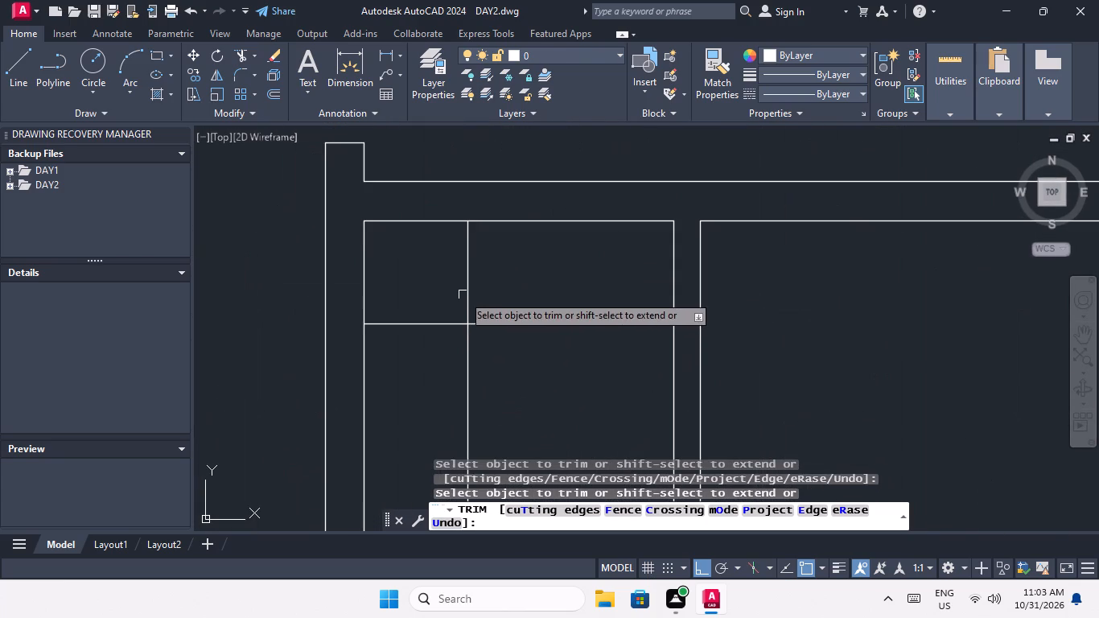
click(469, 286)
click(422, 325)
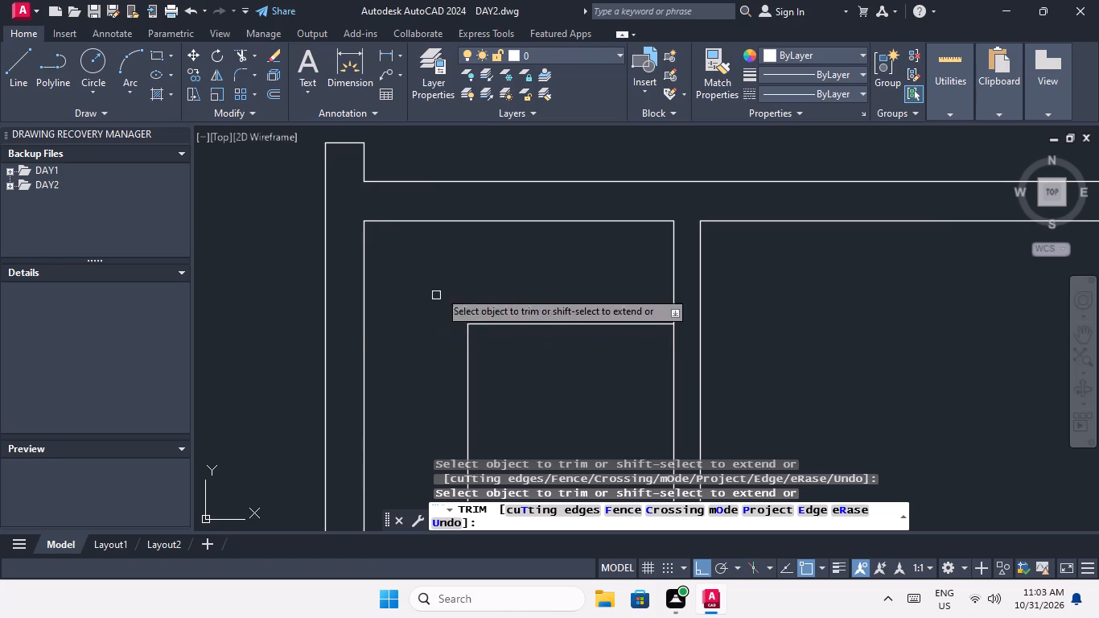
scroll(451, 270, down, 4)
scroll(297, 274, up, 3)
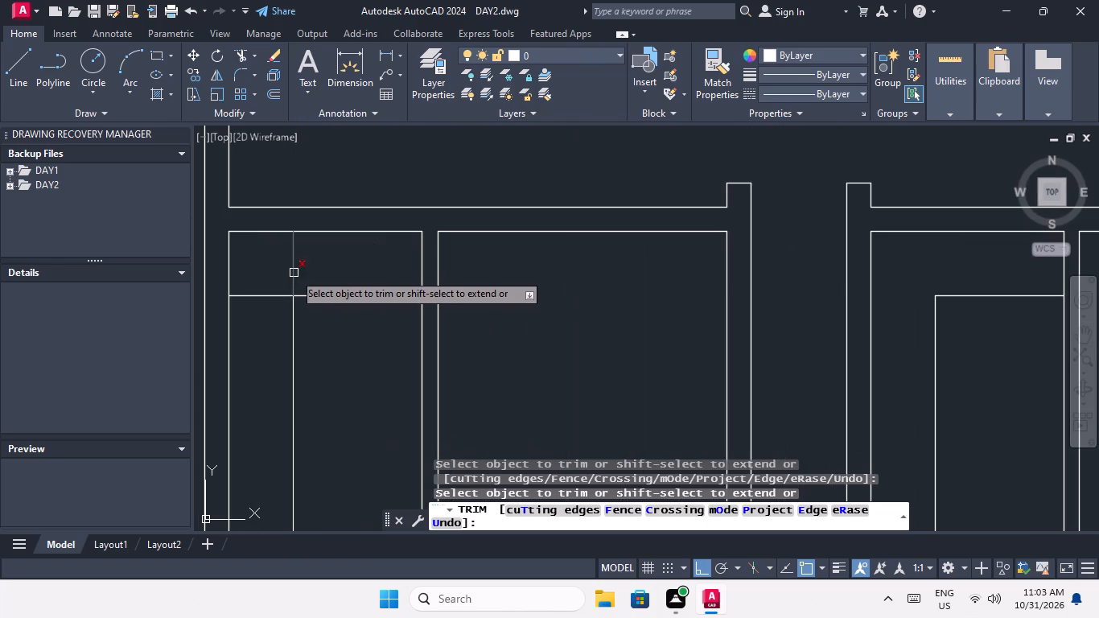
click(294, 272)
click(275, 295)
In the bottom row of units of the second block from the right, trim the overhanging ends of both units' offset lines into a corner.
scroll(293, 262, down, 4)
middle_drag(314, 344, 314, 344)
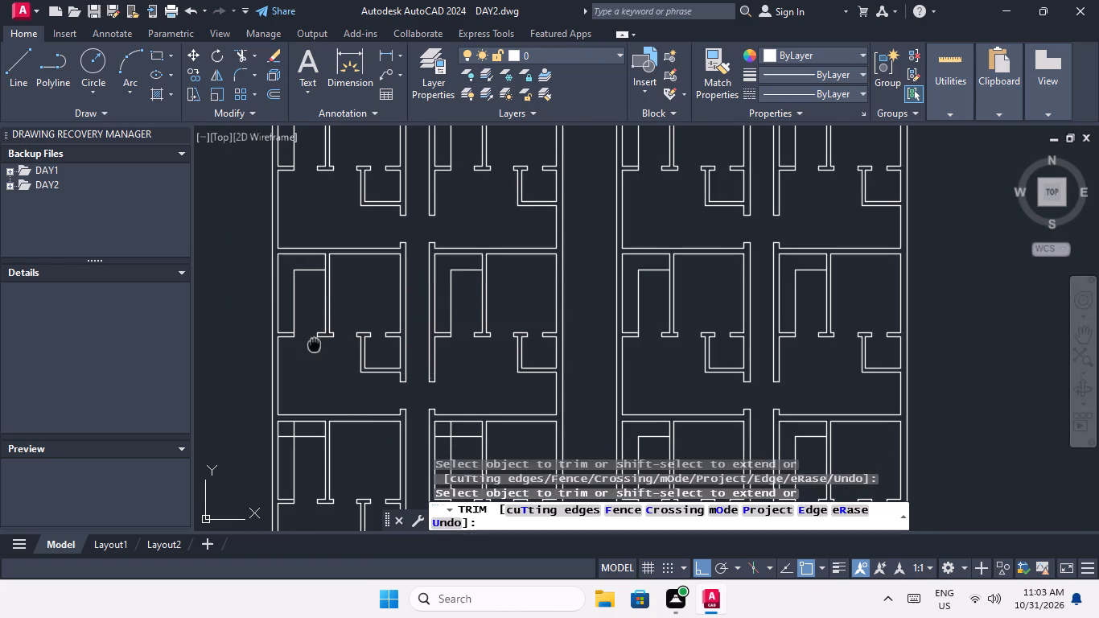
middle_drag(314, 344, 356, 220)
scroll(331, 319, up, 3)
click(348, 258)
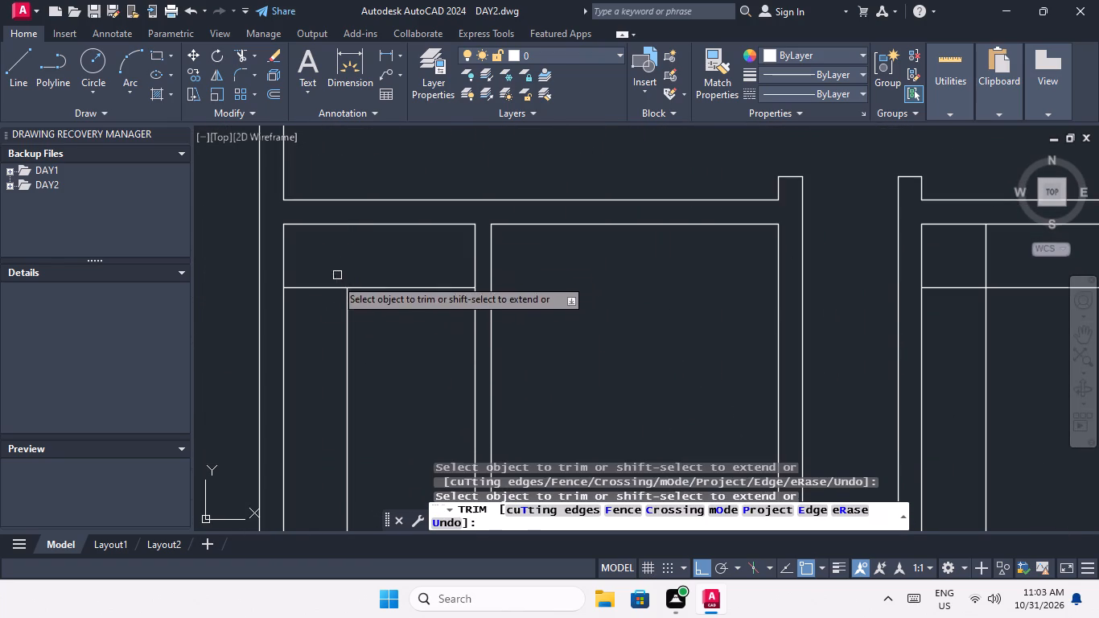
click(311, 291)
scroll(324, 249, down, 3)
scroll(508, 255, up, 3)
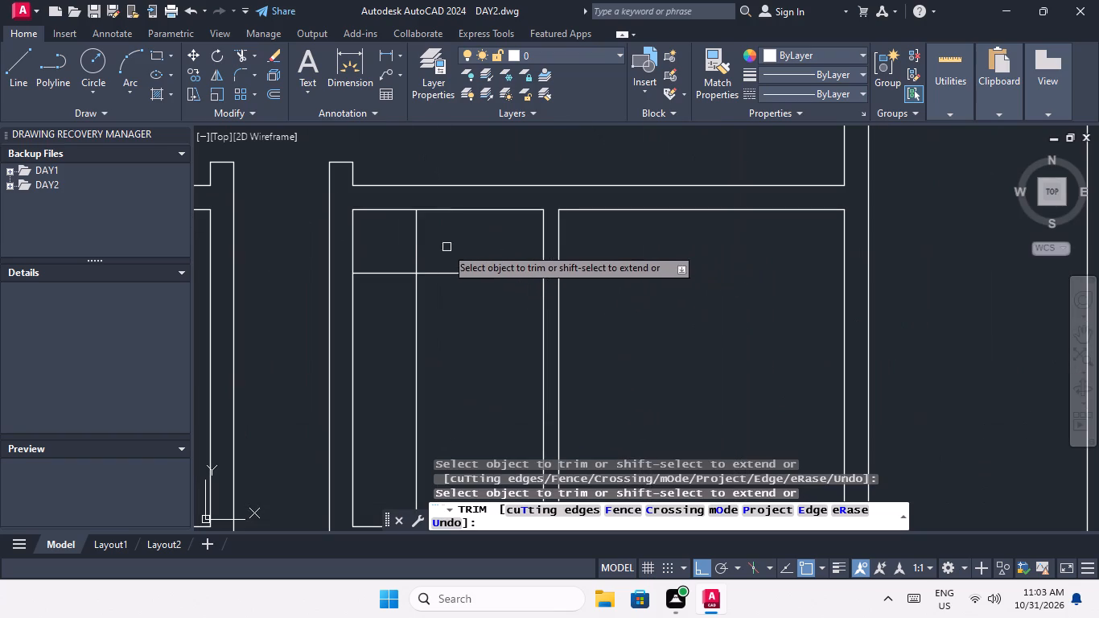
click(414, 249)
click(397, 273)
In the bottom row of units of the third block from the right, trim the overhanging ends of both units' offset lines into a corner.
scroll(424, 236, down, 4)
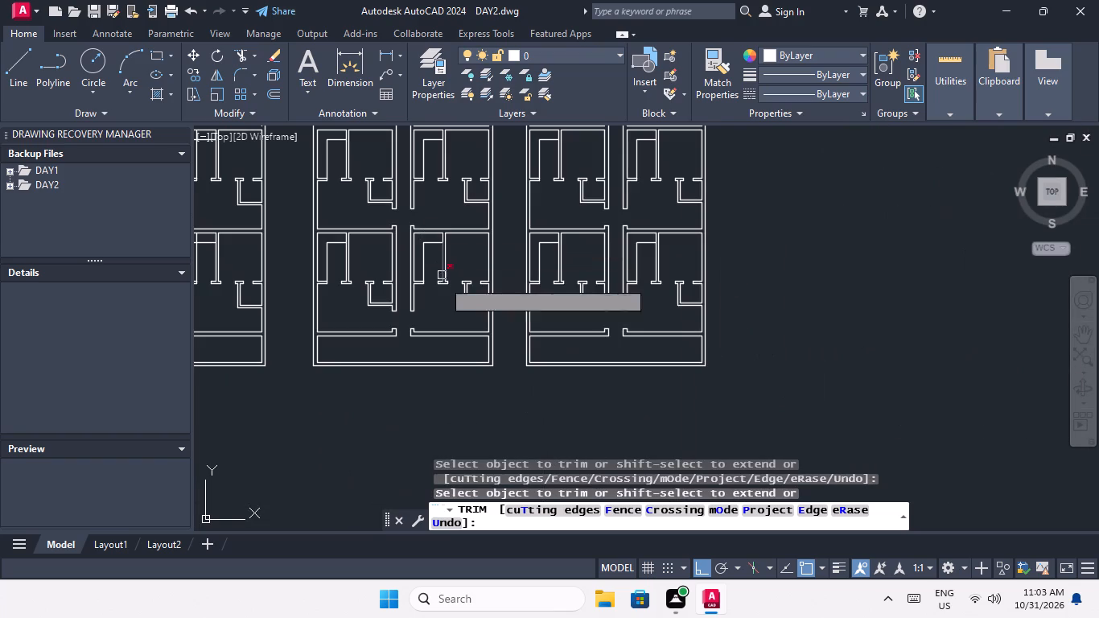
middle_drag(434, 305, 525, 304)
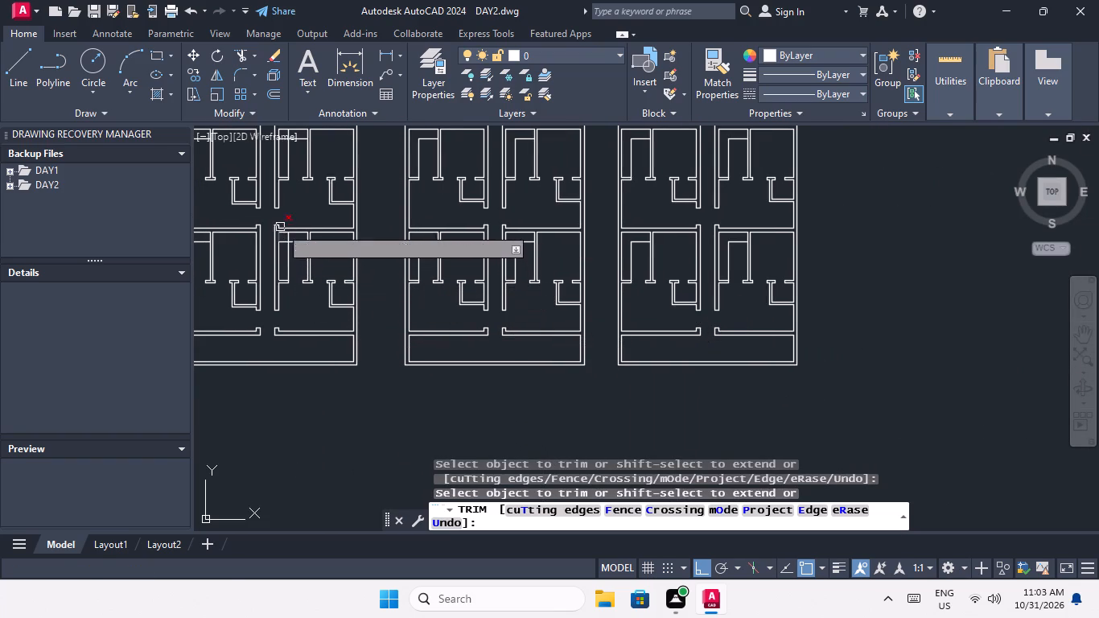
scroll(282, 241, up, 4)
click(321, 223)
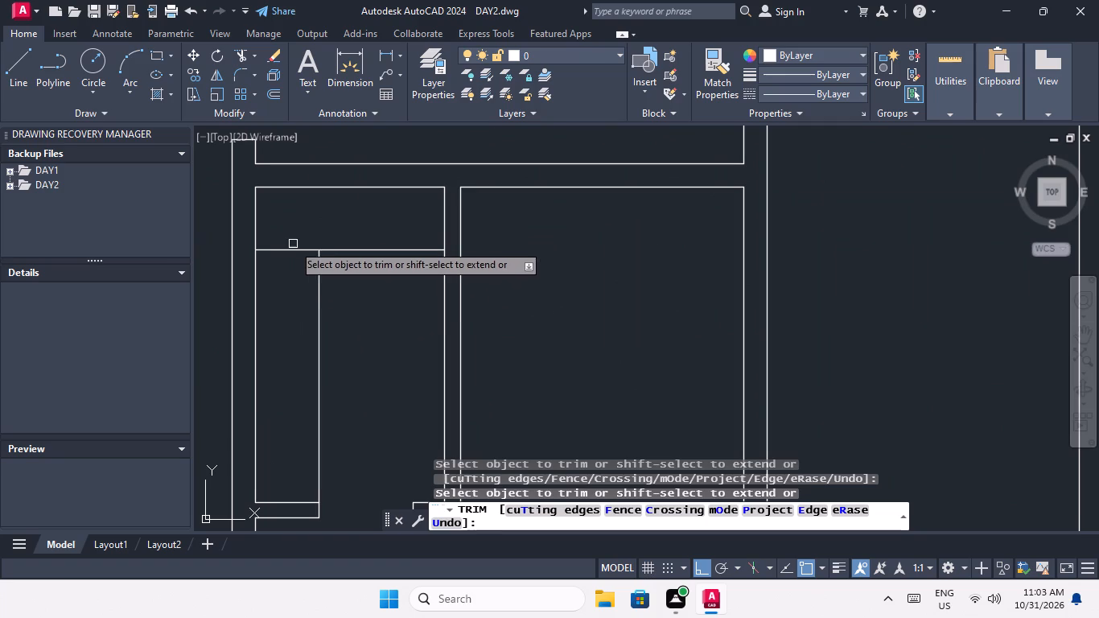
click(286, 252)
scroll(324, 230, down, 3)
middle_drag(351, 271, 488, 273)
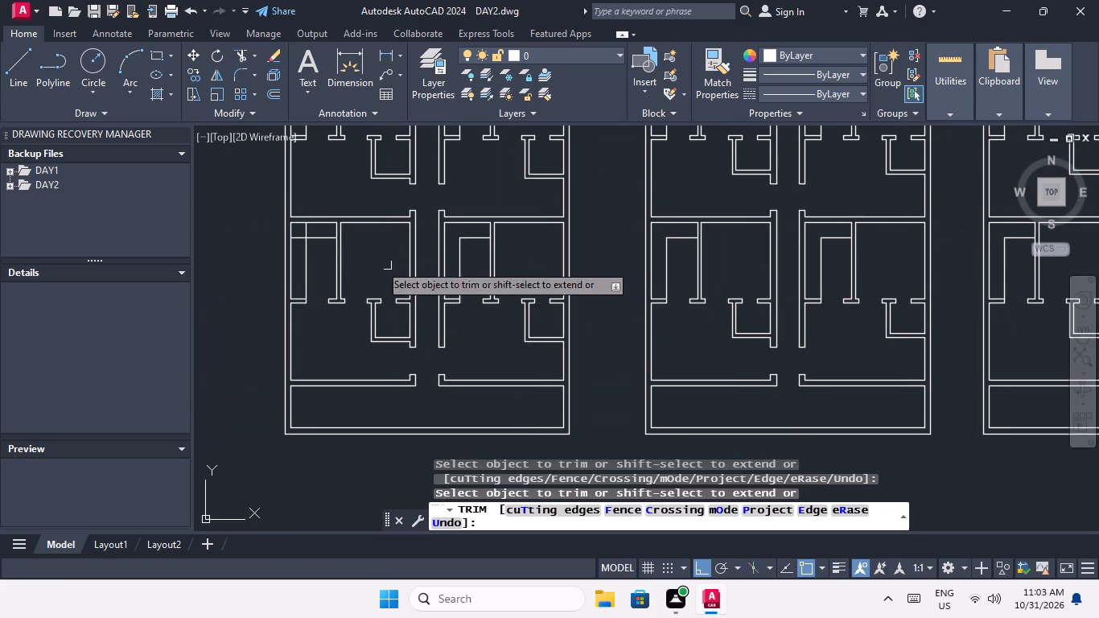
scroll(293, 238, up, 3)
click(344, 210)
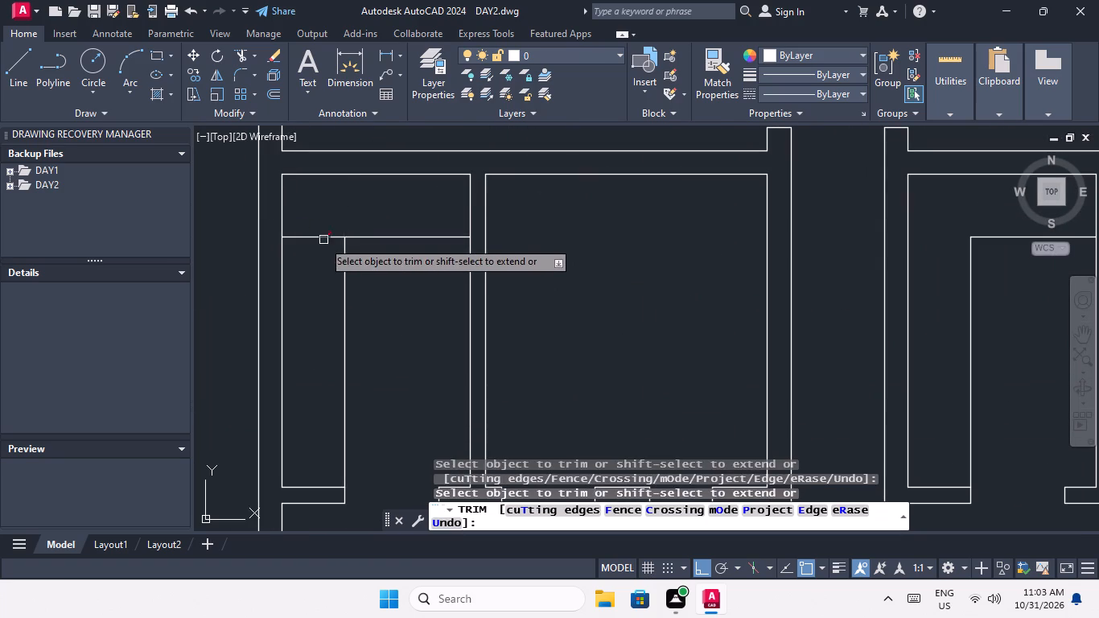
click(322, 241)
click(317, 230)
In that block's third row from the top, trim the overhanging top and left ends of both units' offset lines into a corner.
scroll(319, 231, down, 3)
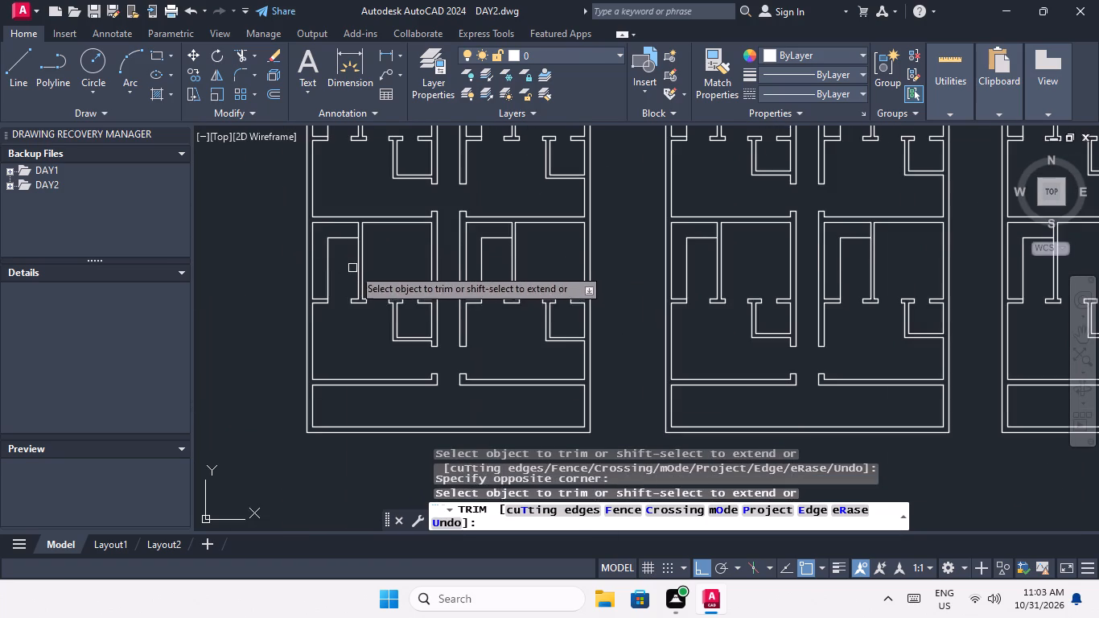
middle_drag(355, 270, 373, 481)
scroll(340, 282, up, 3)
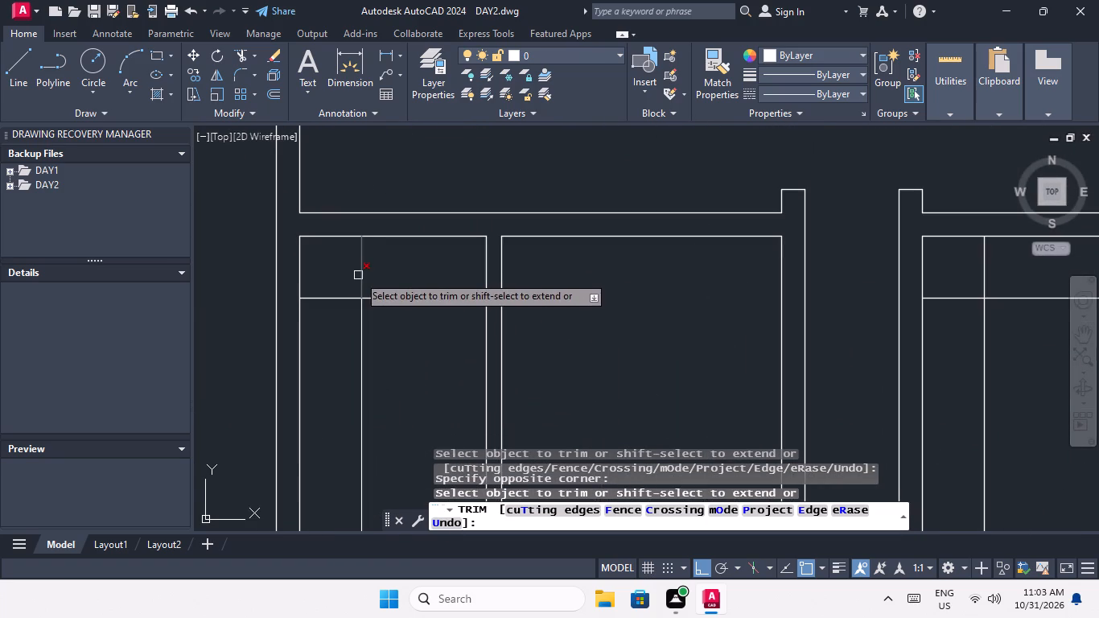
click(358, 275)
click(331, 297)
scroll(333, 289, down, 4)
scroll(434, 285, up, 3)
click(430, 289)
click(414, 307)
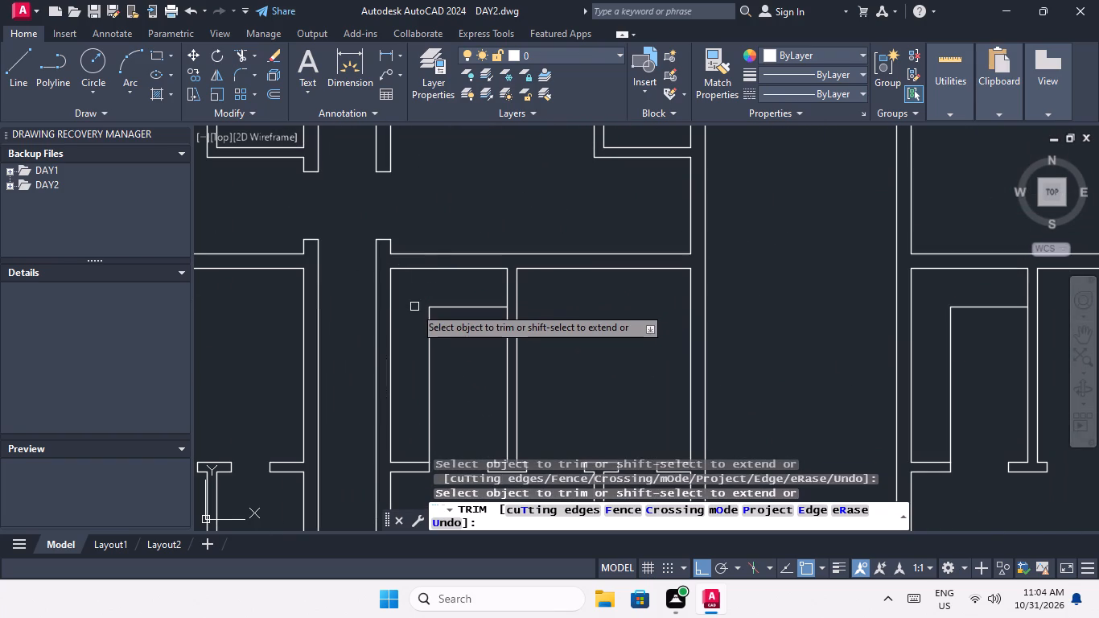
In the same block's second row from the top, trim the overhanging top and left ends of both units' offset lines into a corner.
middle_drag(457, 228, 448, 391)
scroll(459, 318, down, 3)
middle_drag(455, 338, 447, 380)
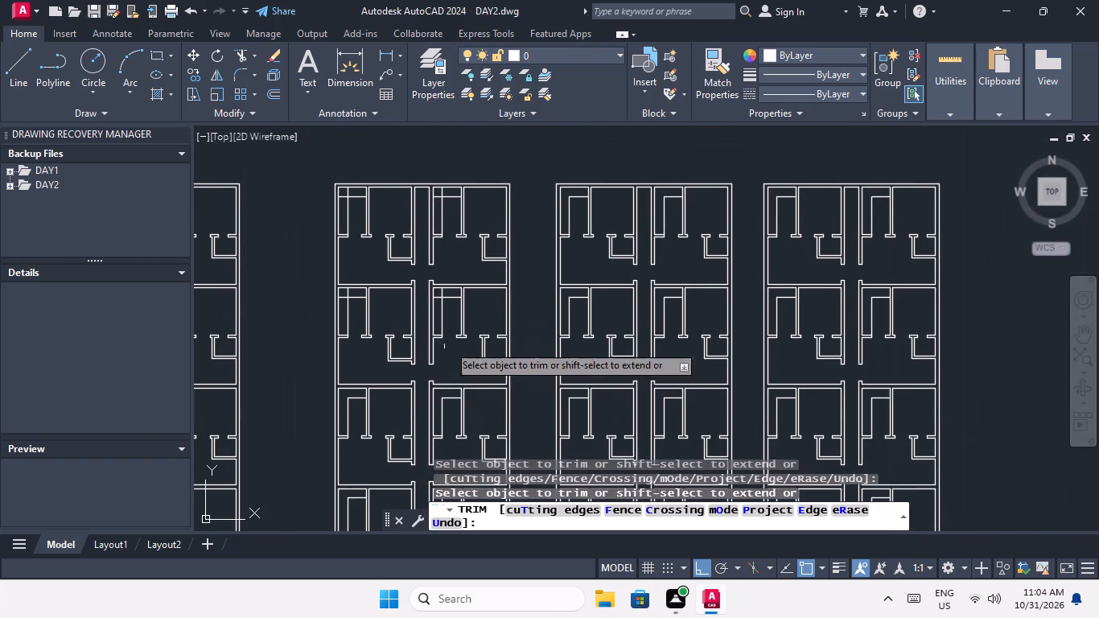
scroll(440, 292, up, 4)
click(443, 292)
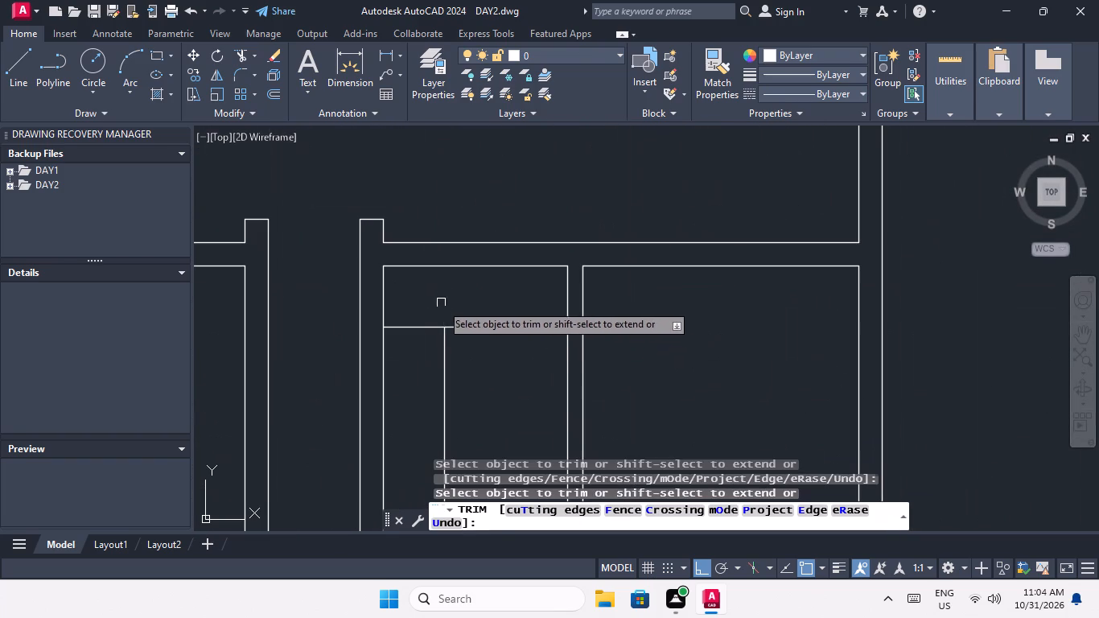
click(425, 329)
scroll(426, 327, down, 3)
middle_drag(430, 326, 538, 341)
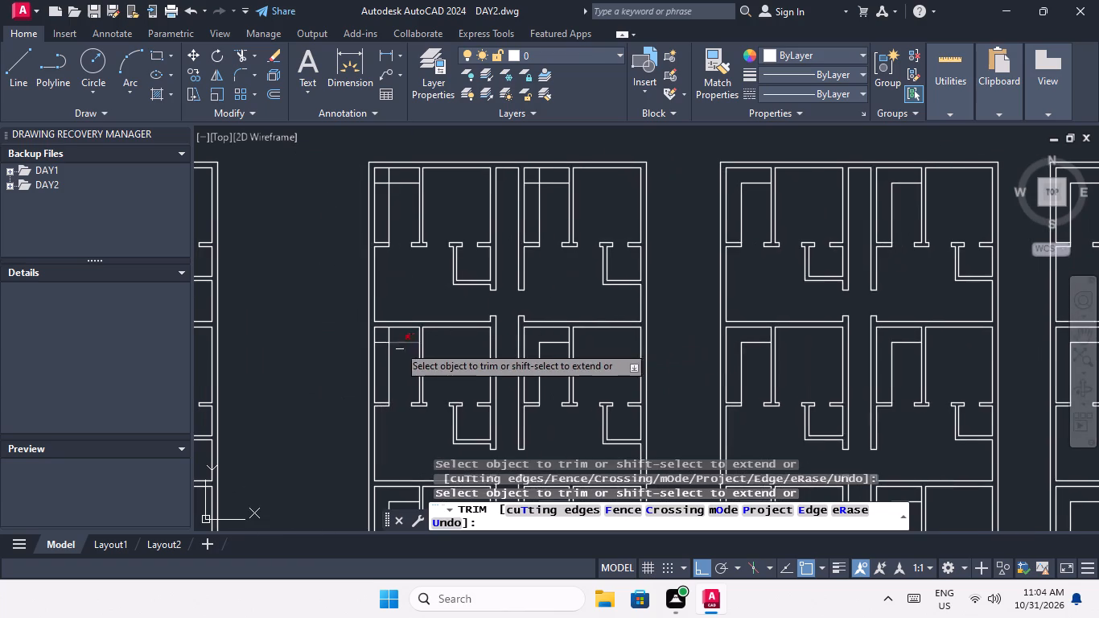
scroll(382, 342, up, 3)
click(406, 323)
click(381, 351)
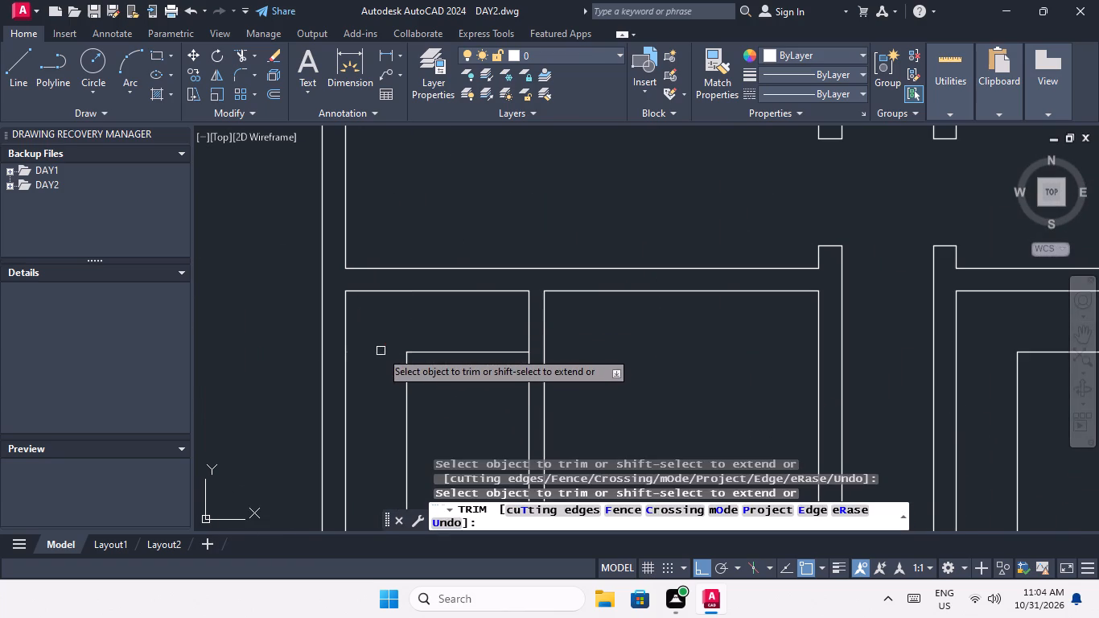
In the top row of the third block from the right, trim the overhanging ends of both units' offset lines into a corner.
scroll(389, 340, down, 4)
scroll(478, 243, up, 5)
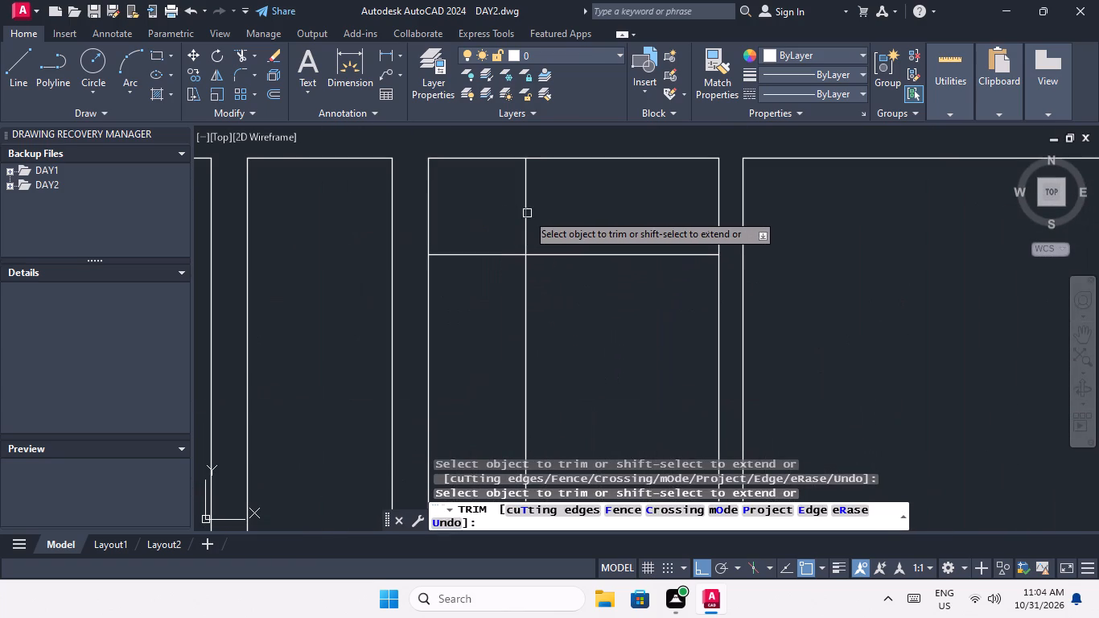
click(527, 213)
click(482, 255)
scroll(483, 256, down, 4)
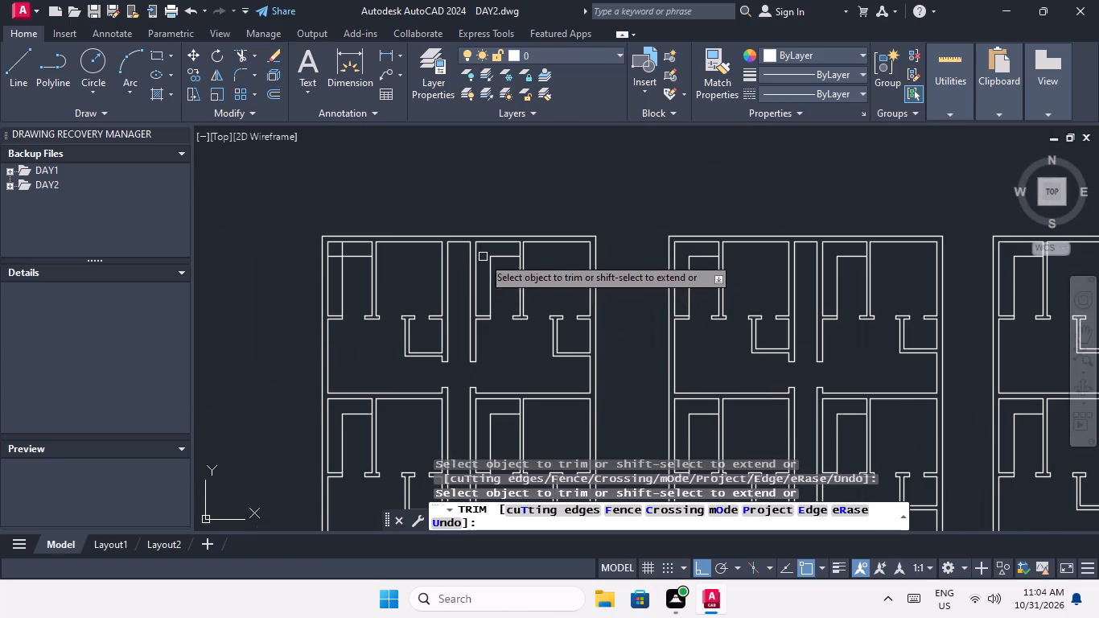
scroll(337, 249, up, 4)
click(362, 253)
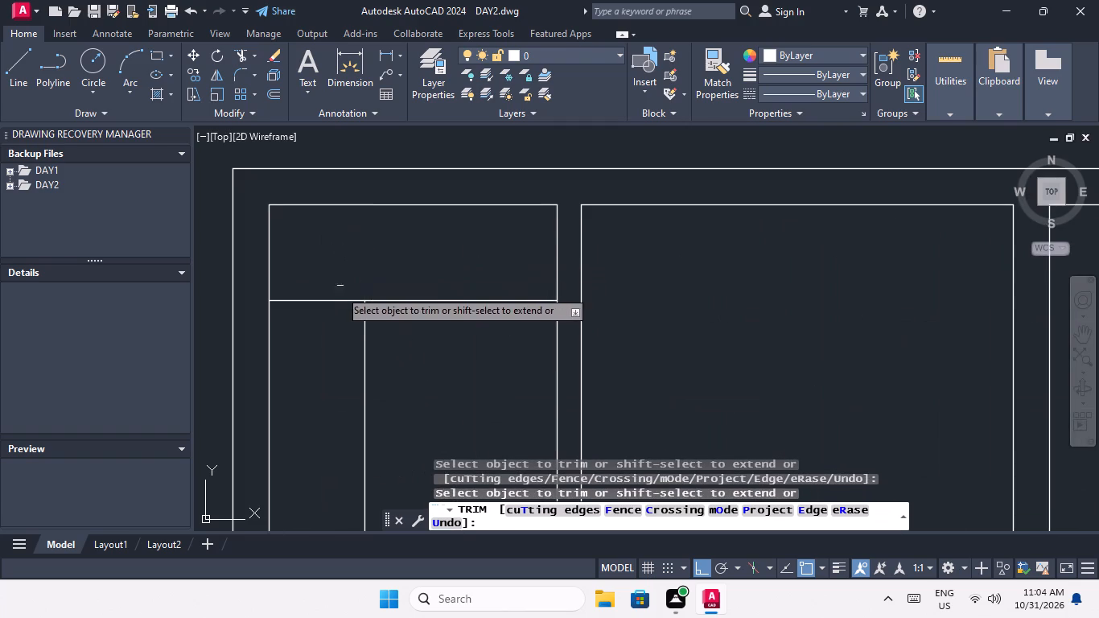
click(324, 301)
In the bottom row of units of the fourth block from the right, trim the overhanging ends of both units' offset lines into a corner.
scroll(377, 225, down, 7)
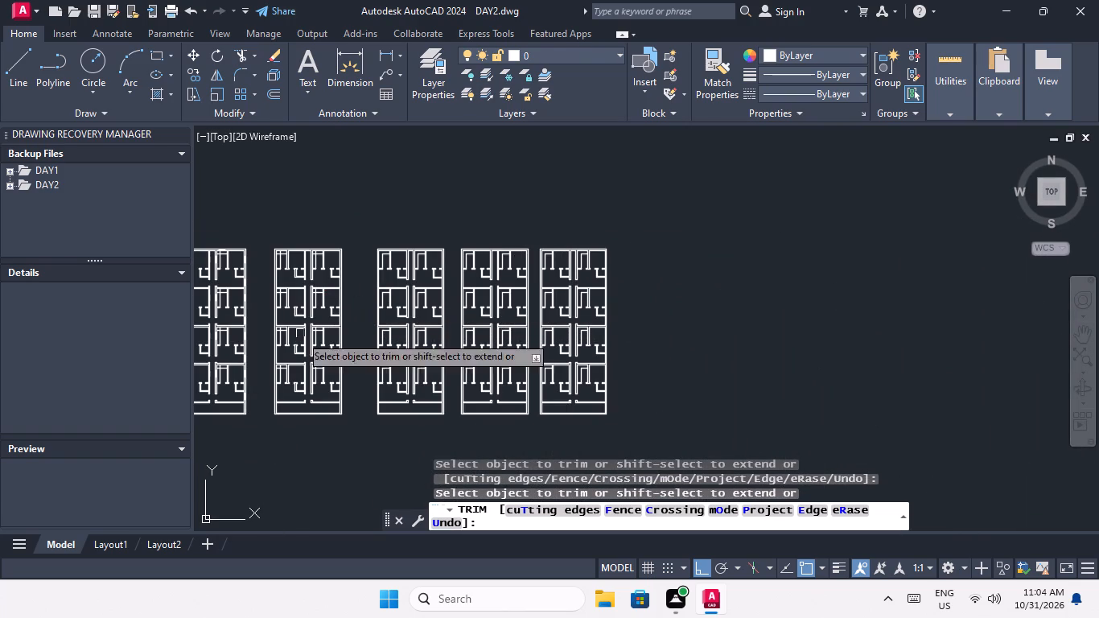
scroll(296, 375, up, 4)
scroll(386, 349, up, 2)
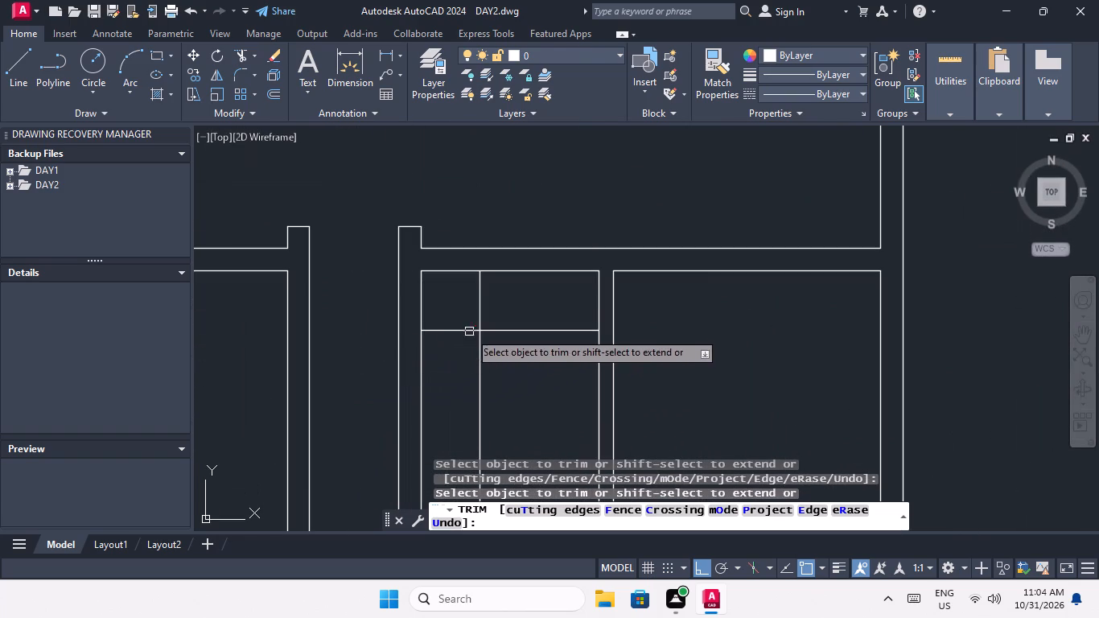
click(461, 329)
click(478, 311)
scroll(474, 307, down, 3)
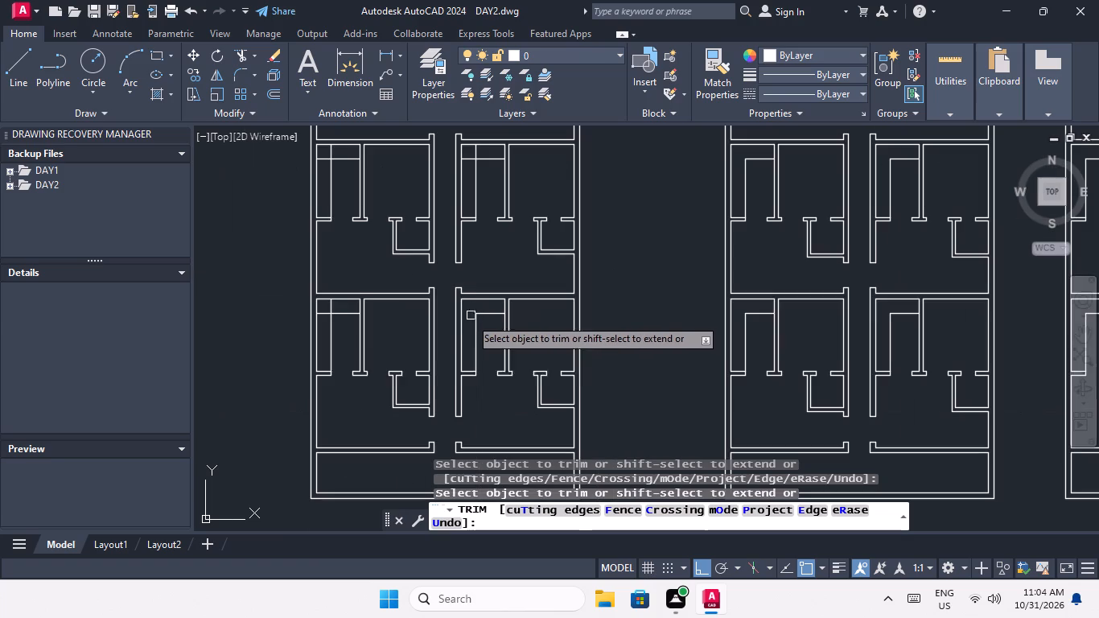
scroll(327, 315, up, 3)
click(318, 308)
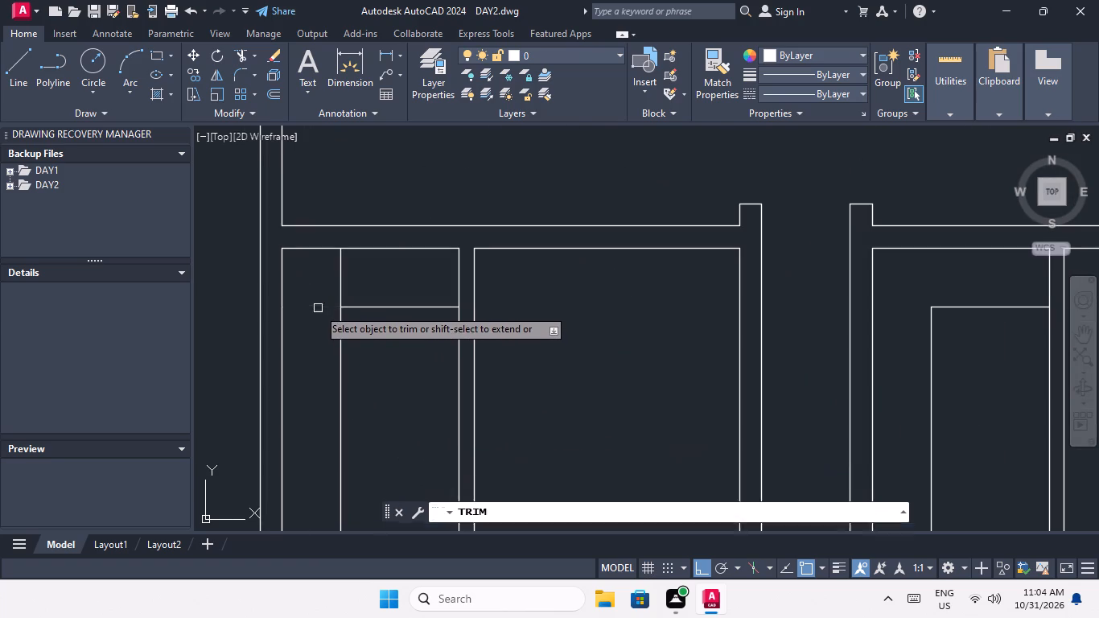
click(344, 290)
In that fourth block's third row from the top, trim the overhanging top and left ends of both units' offset lines into a corner.
scroll(389, 278, down, 4)
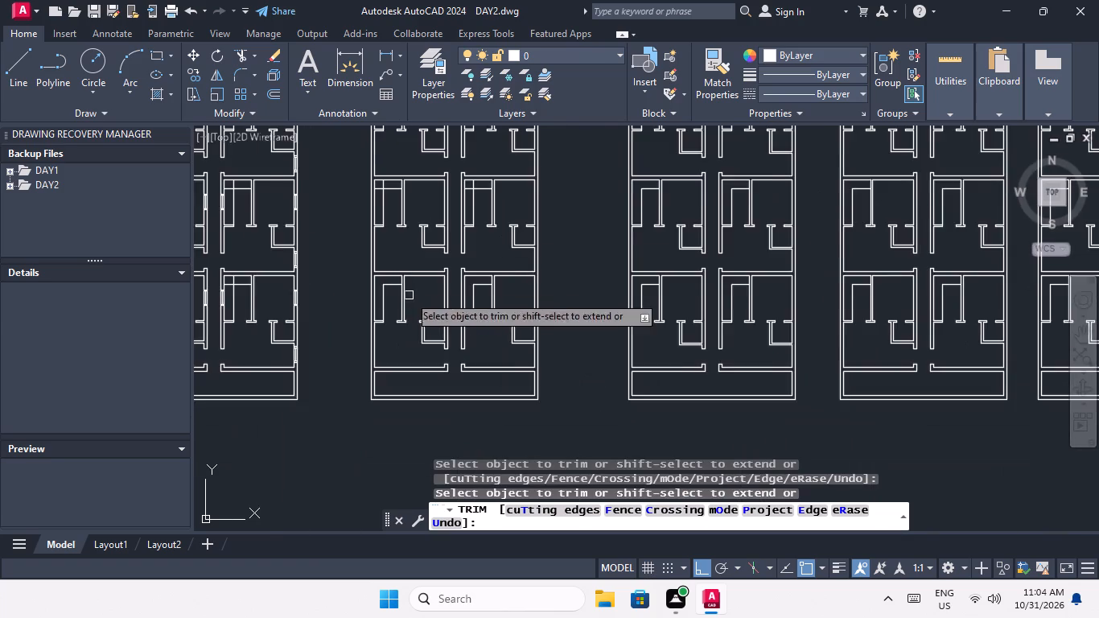
middle_drag(412, 353, 405, 443)
scroll(368, 282, up, 5)
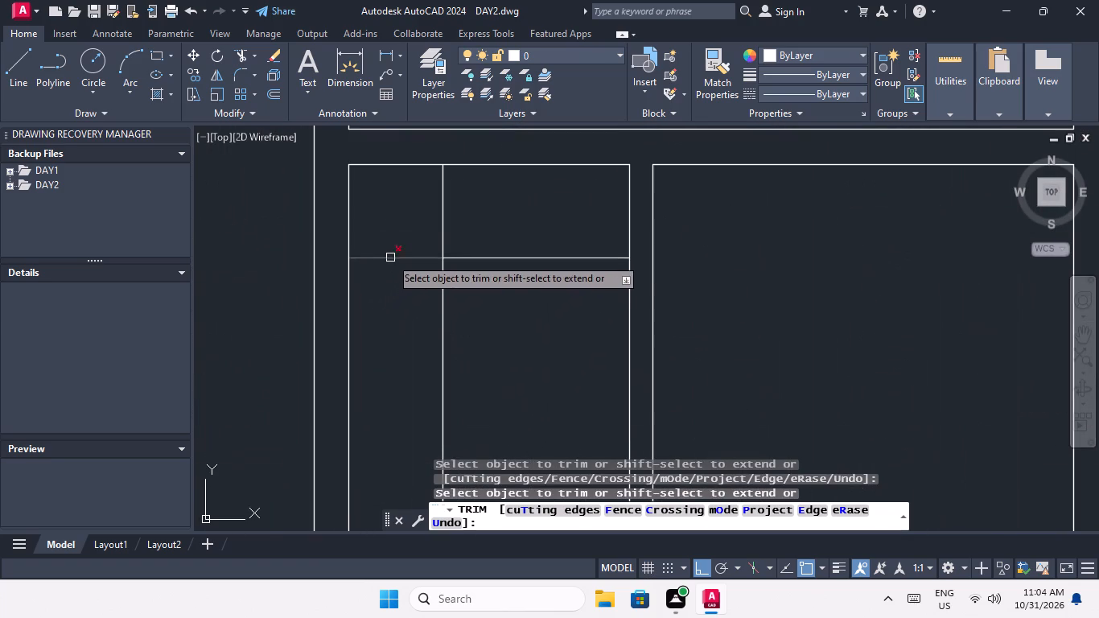
click(390, 257)
click(438, 231)
scroll(405, 245, down, 3)
middle_drag(403, 251, 339, 378)
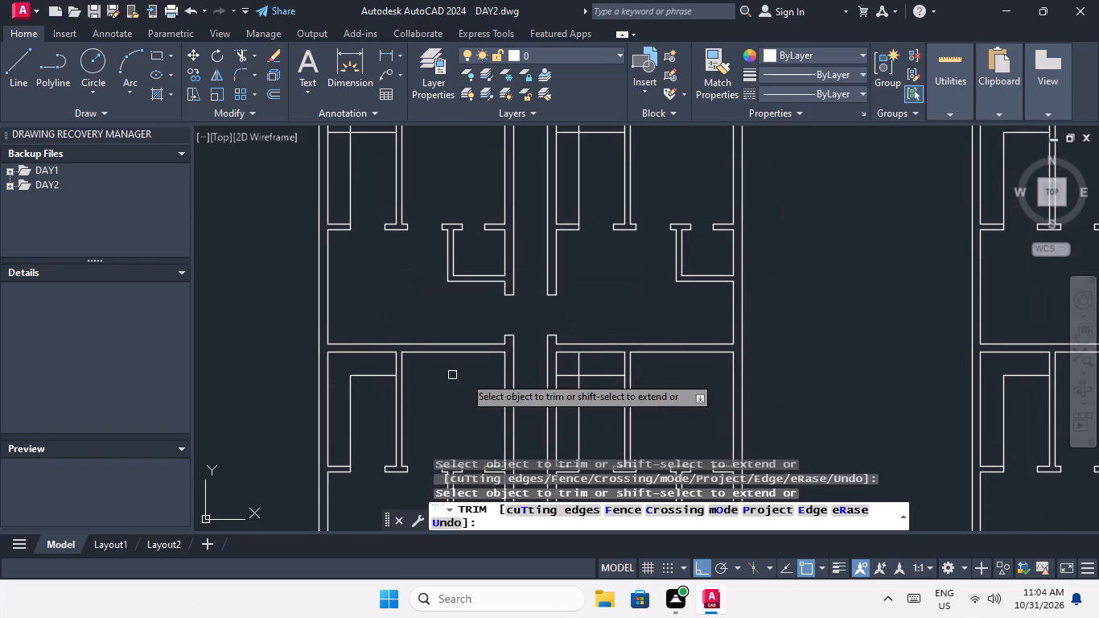
scroll(580, 358, up, 4)
click(564, 368)
middle_drag(537, 385, 544, 280)
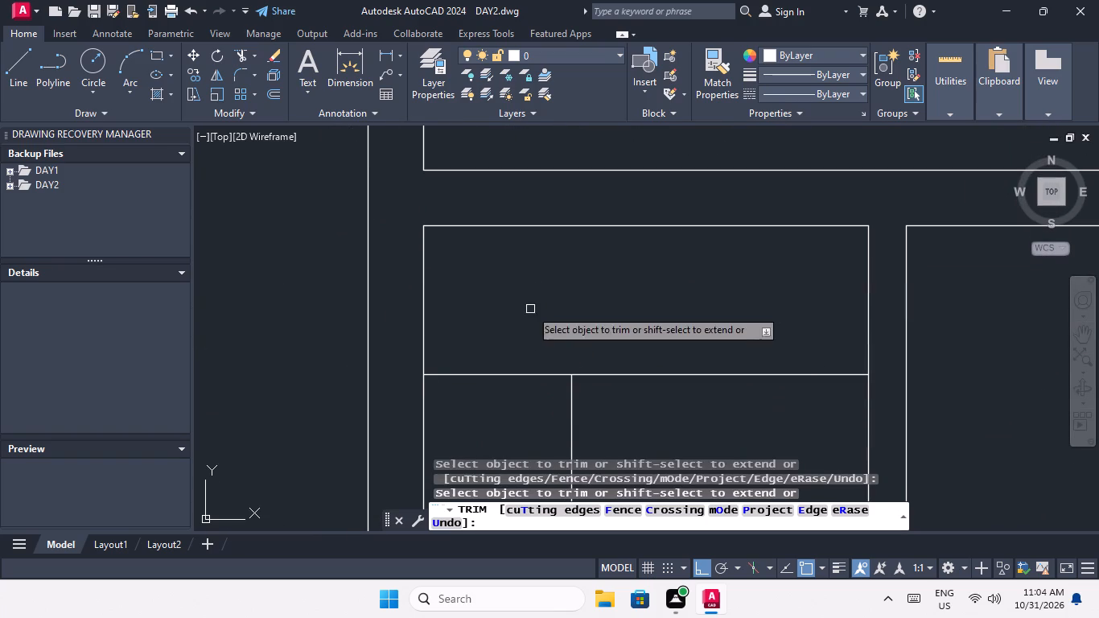
click(496, 374)
In the same block's second row from the top, trim the overhanging top and left ends of both units' offset lines into a corner.
scroll(496, 332, down, 4)
middle_drag(521, 334, 512, 422)
scroll(497, 174, up, 3)
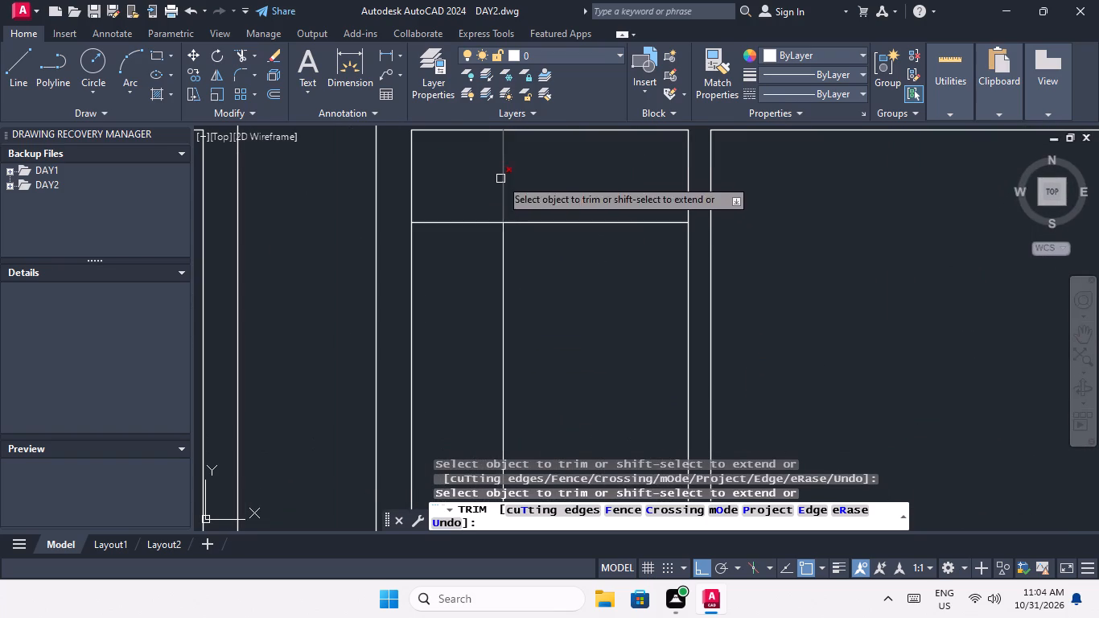
click(500, 179)
click(472, 220)
scroll(472, 219, down, 3)
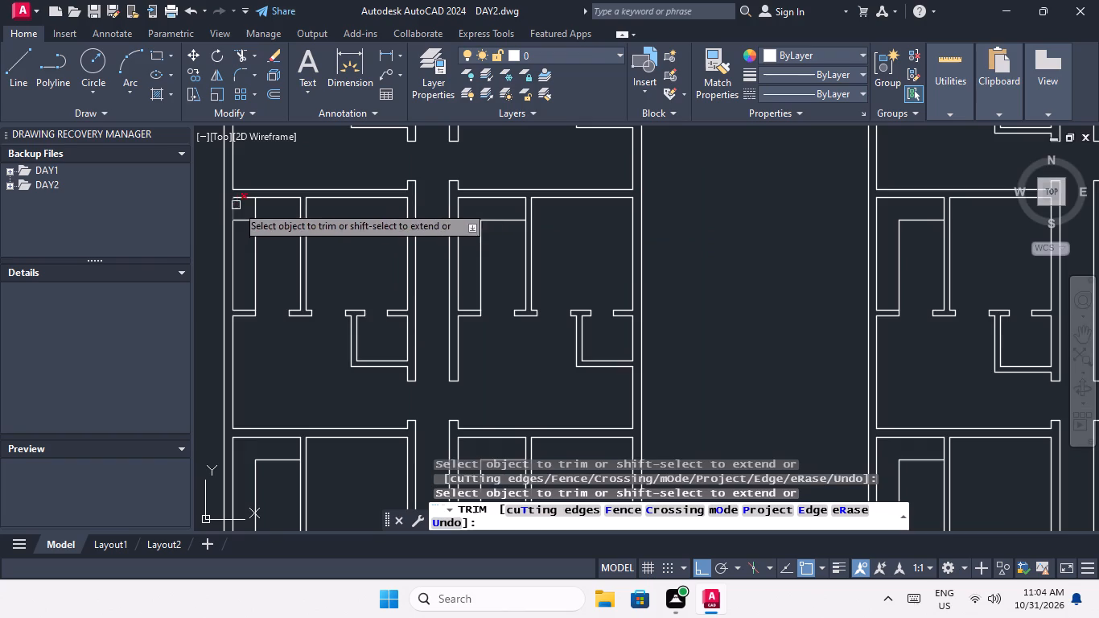
scroll(250, 208, up, 4)
click(268, 213)
scroll(268, 220, down, 2)
middle_drag(271, 220, 382, 213)
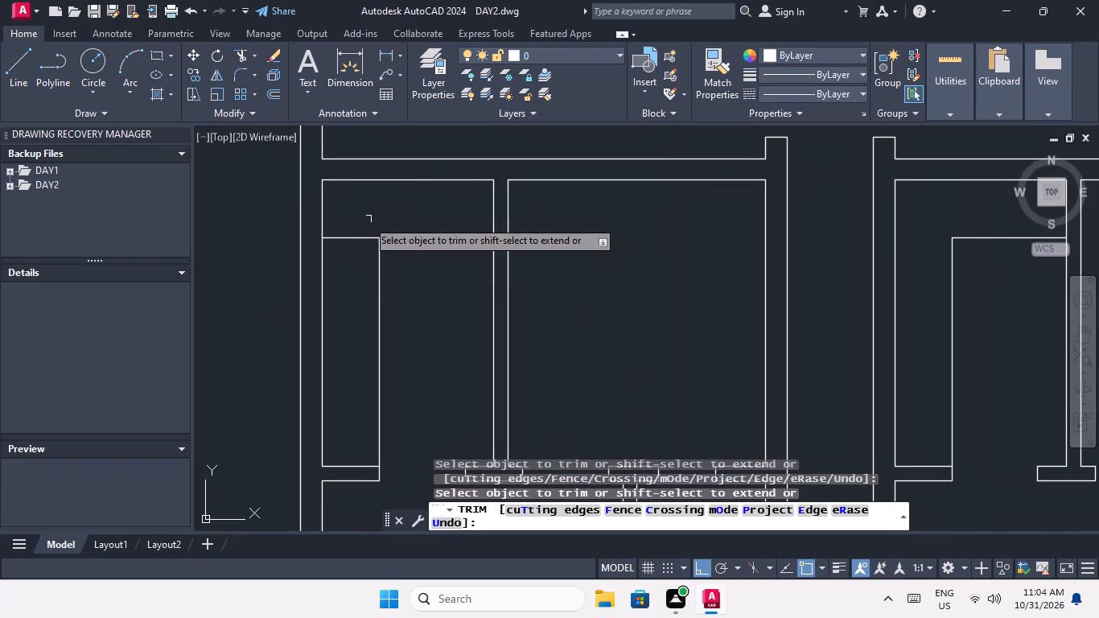
click(350, 239)
In the top row of the fourth block from the right, trim the overhanging ends of both units' offset lines into a corner.
scroll(356, 227, down, 4)
middle_drag(378, 270, 372, 410)
scroll(446, 272, up, 4)
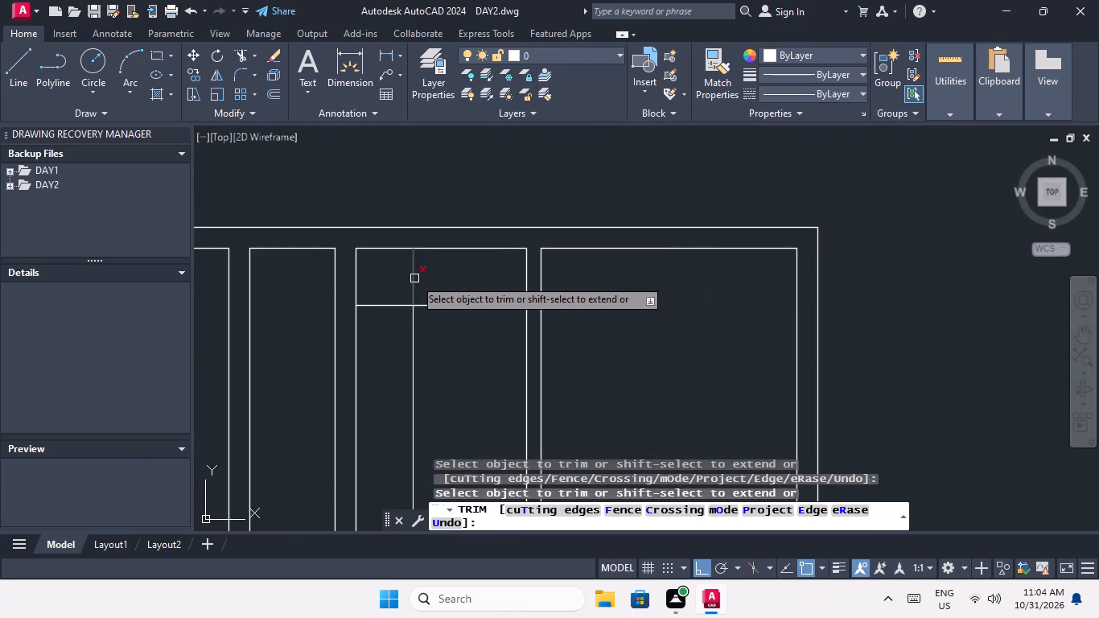
click(414, 278)
click(381, 306)
scroll(405, 289, down, 2)
middle_drag(407, 291, 521, 301)
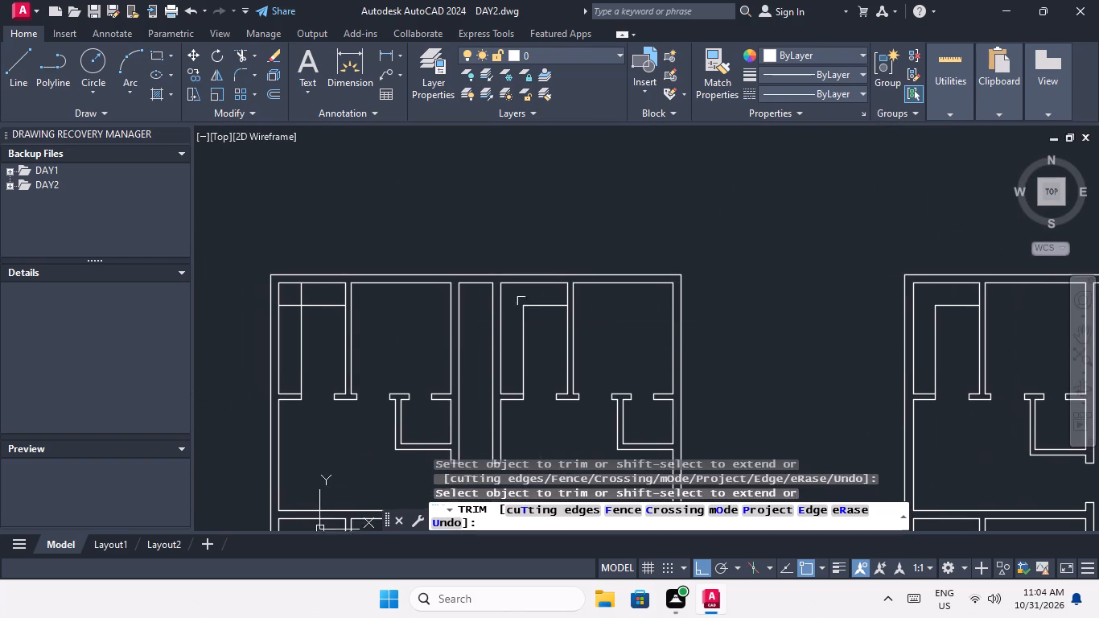
scroll(302, 293, up, 3)
click(298, 294)
click(278, 340)
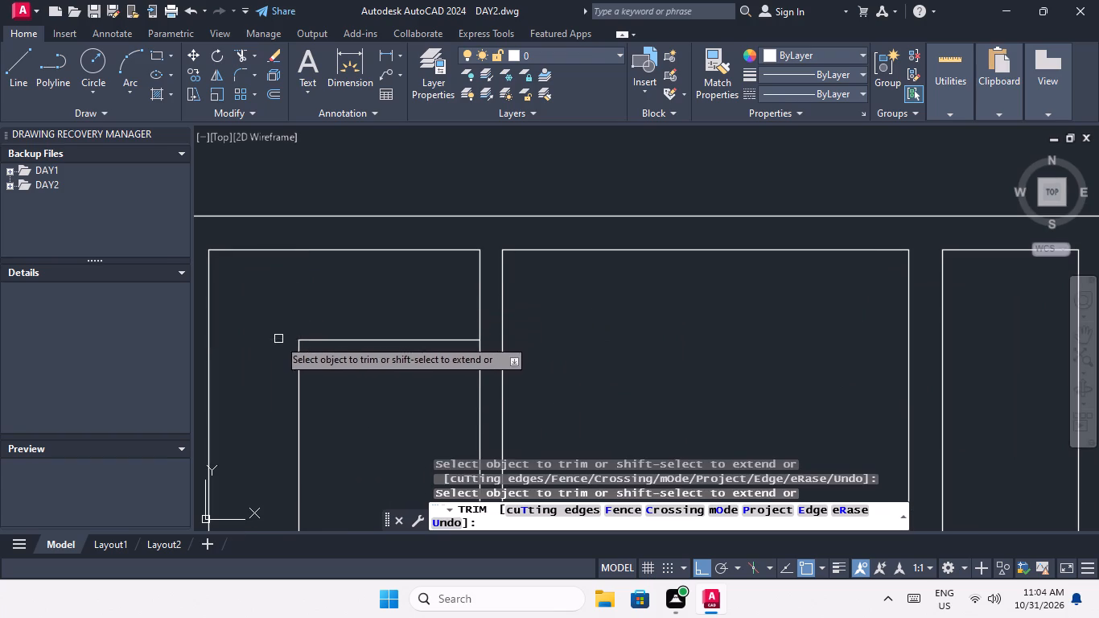
In the top row of the fifth block from the right, the one with windows, trim the overhanging ends of both units' offset lines into a corner.
scroll(307, 295, down, 3)
middle_drag(337, 311, 637, 286)
scroll(637, 286, down, 2)
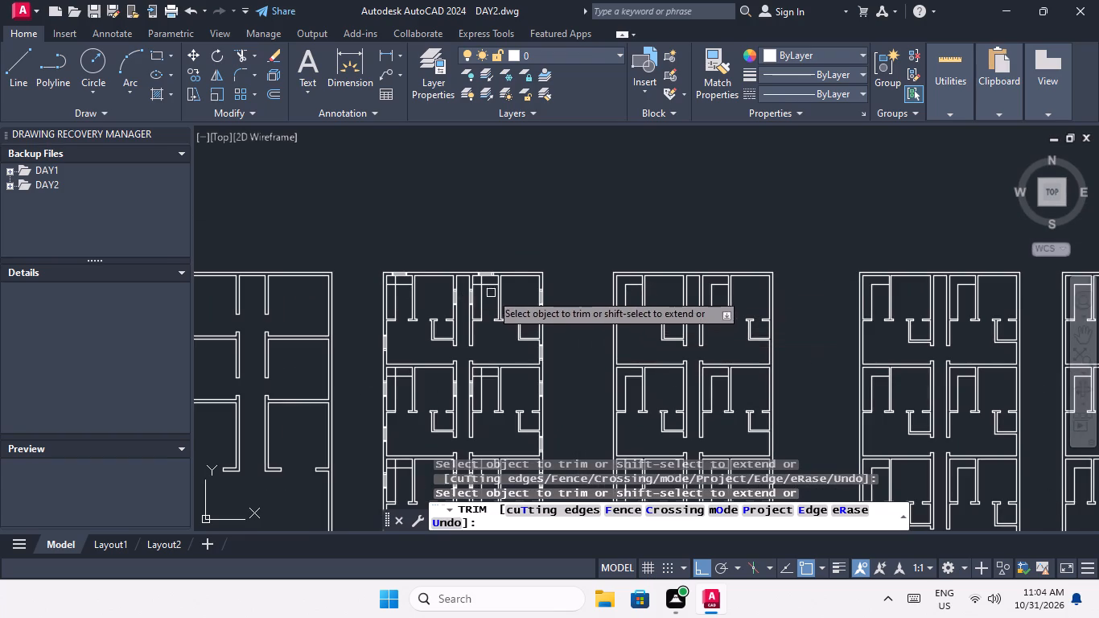
scroll(484, 285, up, 3)
click(469, 264)
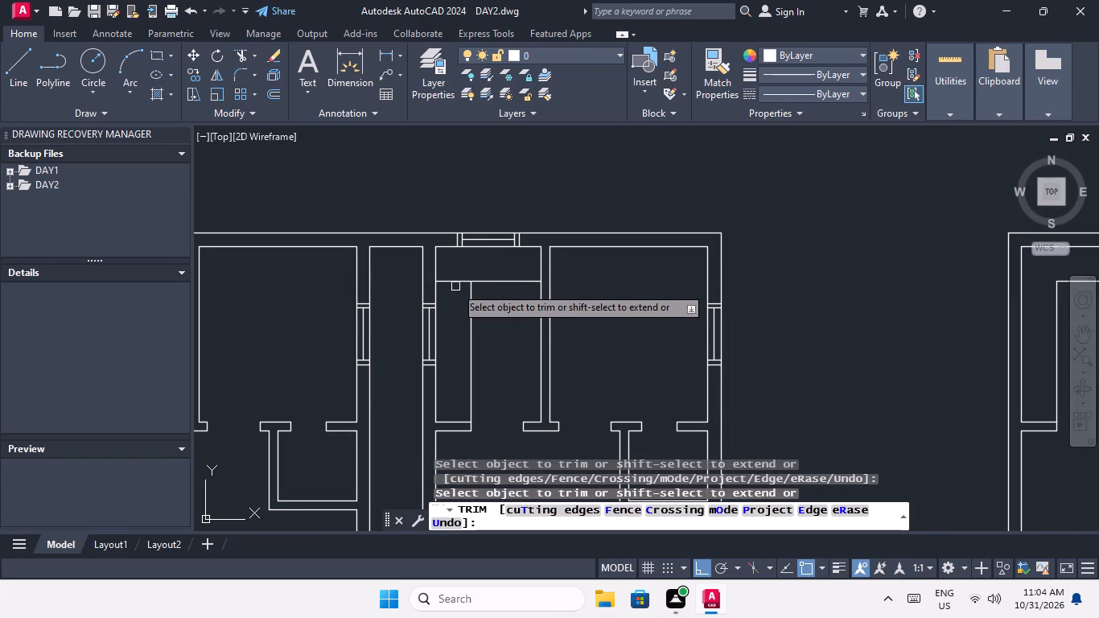
click(457, 281)
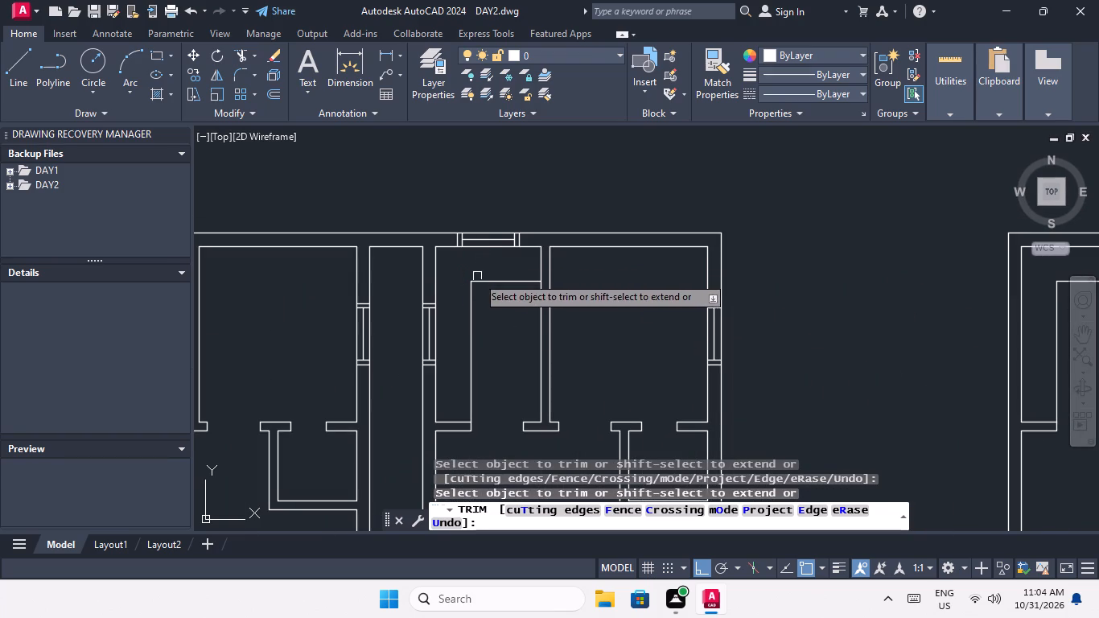
scroll(463, 282, down, 2)
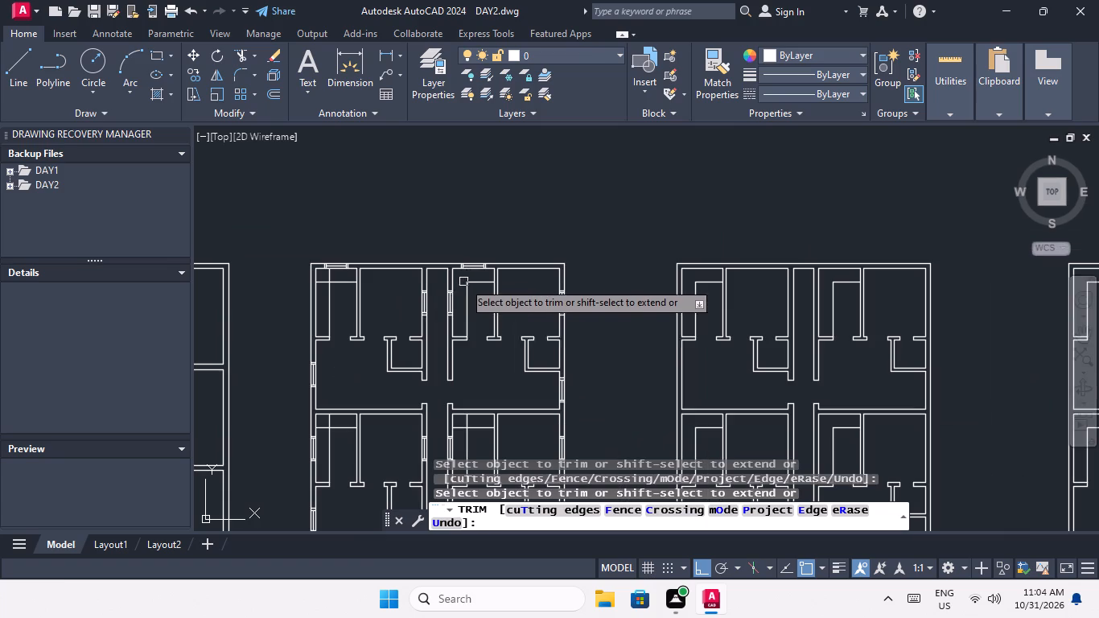
scroll(327, 270, up, 4)
click(339, 286)
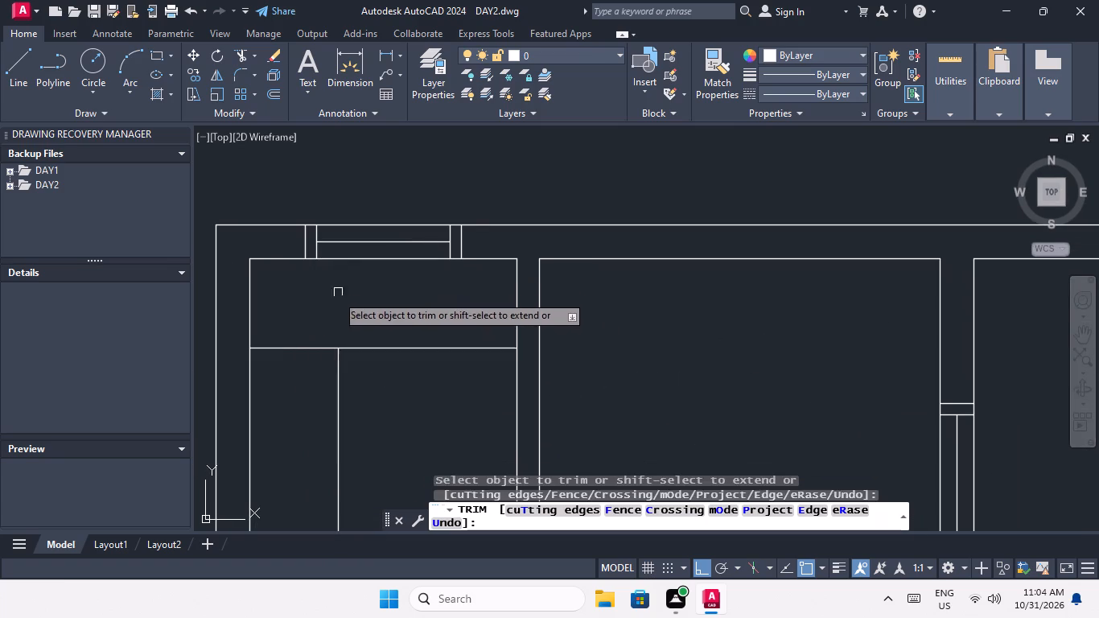
click(298, 348)
In that block's second row from the top, trim the overhanging top and left ends of both units' offset lines into a corner.
scroll(319, 291, down, 5)
middle_drag(340, 327, 388, 241)
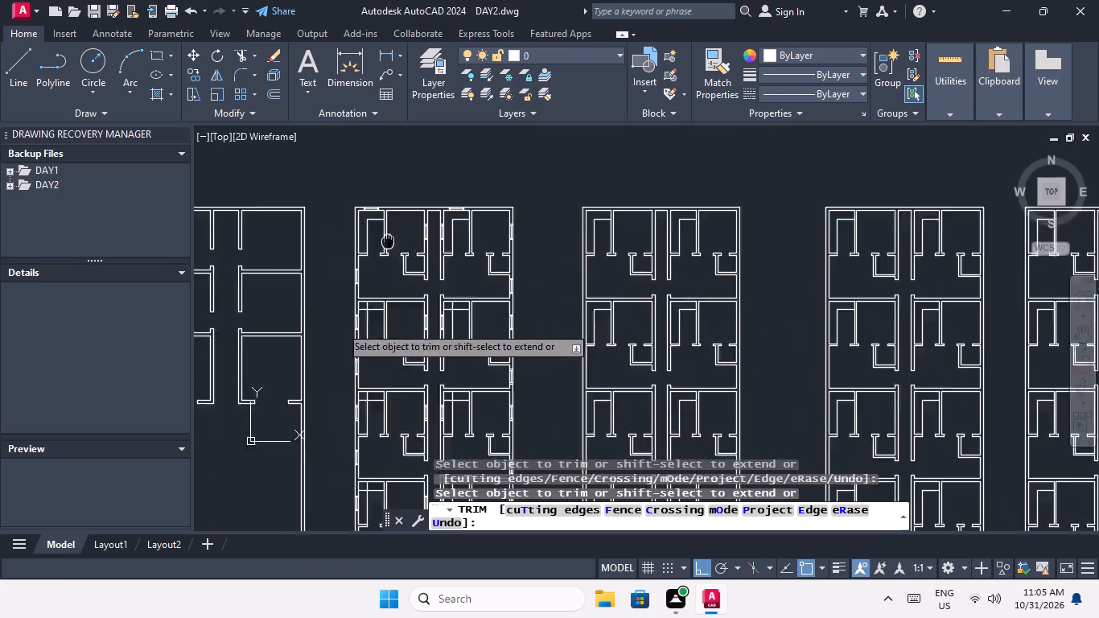
middle_drag(388, 241, 398, 212)
scroll(380, 280, up, 4)
click(384, 199)
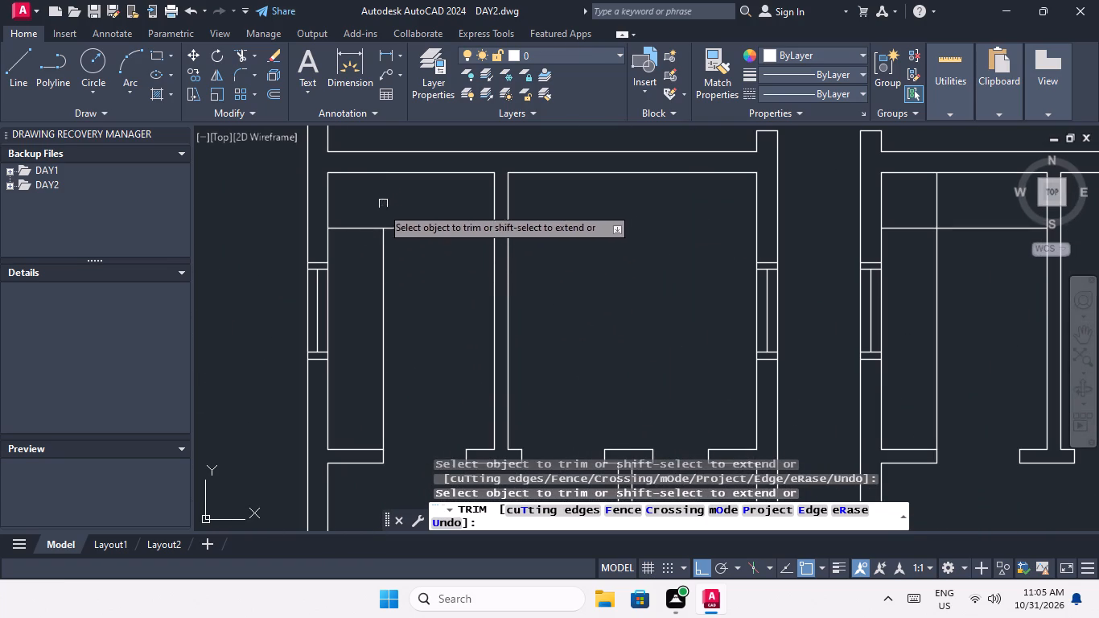
click(357, 227)
scroll(357, 227, down, 3)
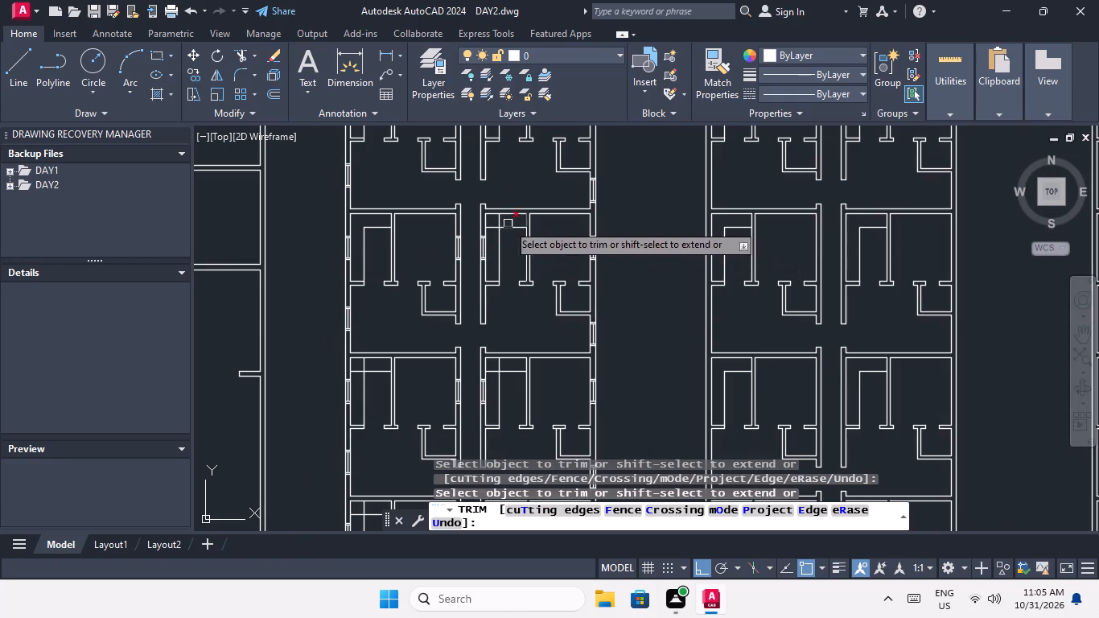
scroll(499, 222, up, 4)
click(493, 222)
click(462, 256)
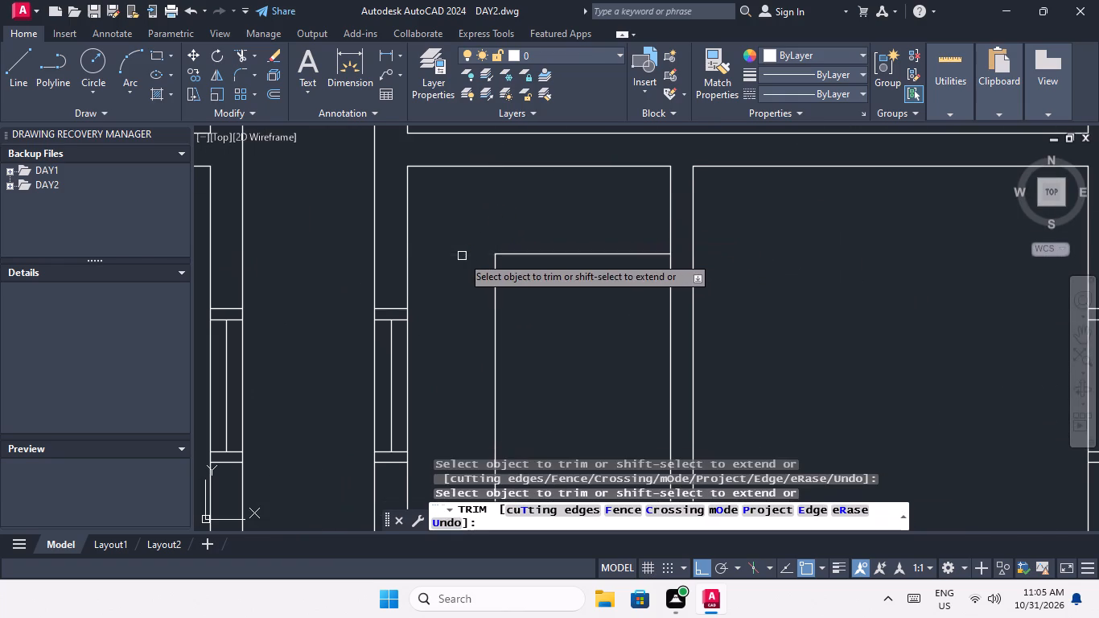
In the same block's third row from the top, trim the overhanging top and left ends of both units' offset lines into a corner.
scroll(471, 226, down, 4)
middle_drag(490, 284, 513, 201)
scroll(498, 288, up, 3)
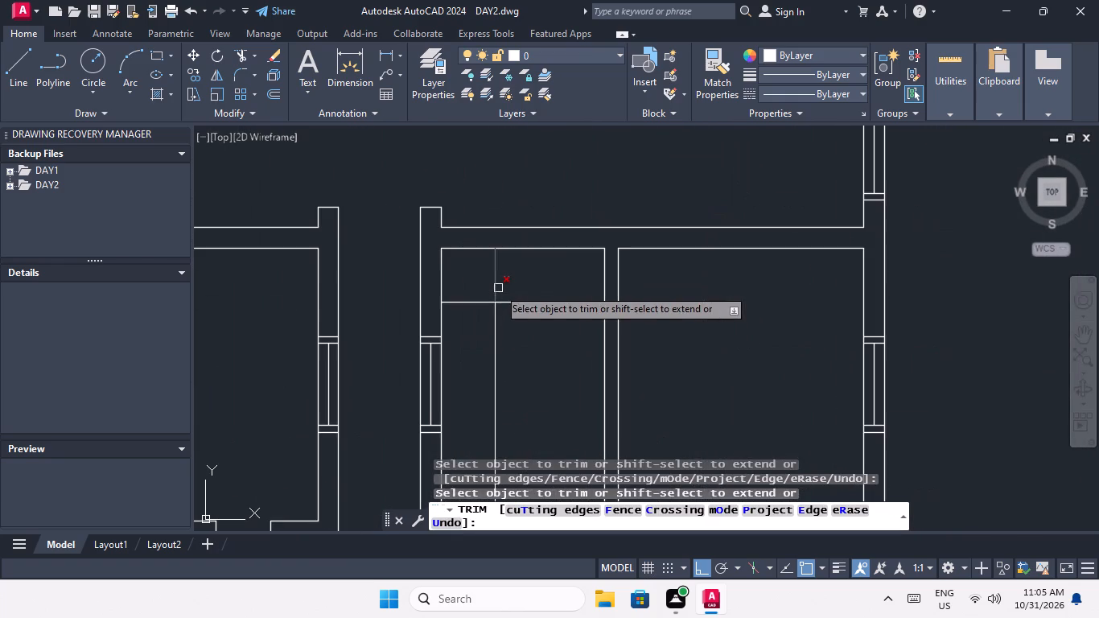
click(495, 275)
click(474, 303)
scroll(491, 274, down, 3)
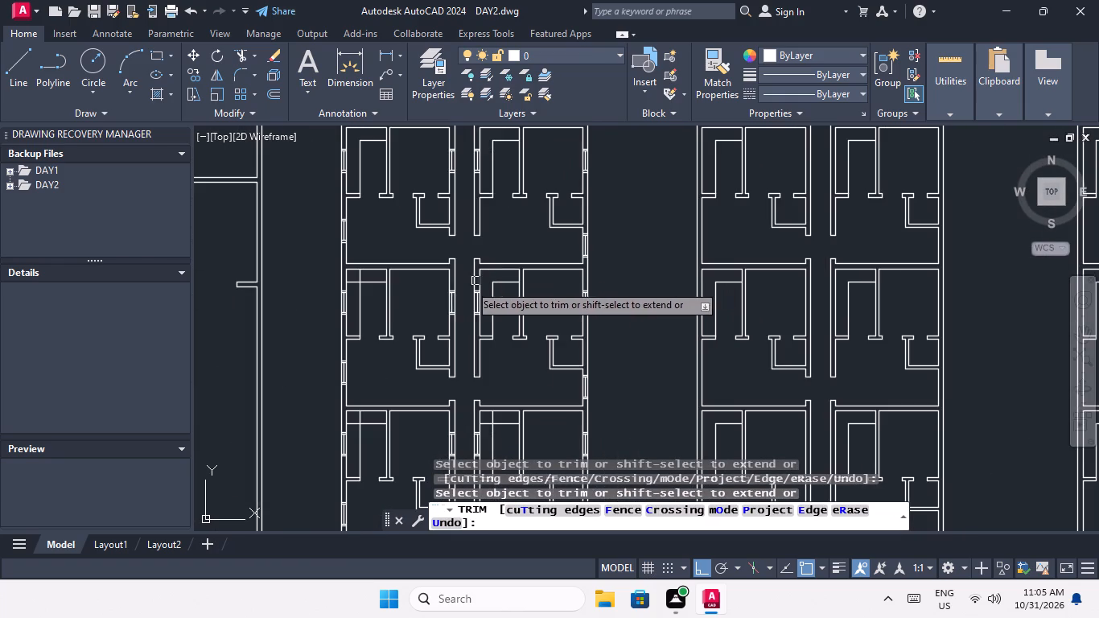
scroll(363, 281, up, 4)
click(331, 255)
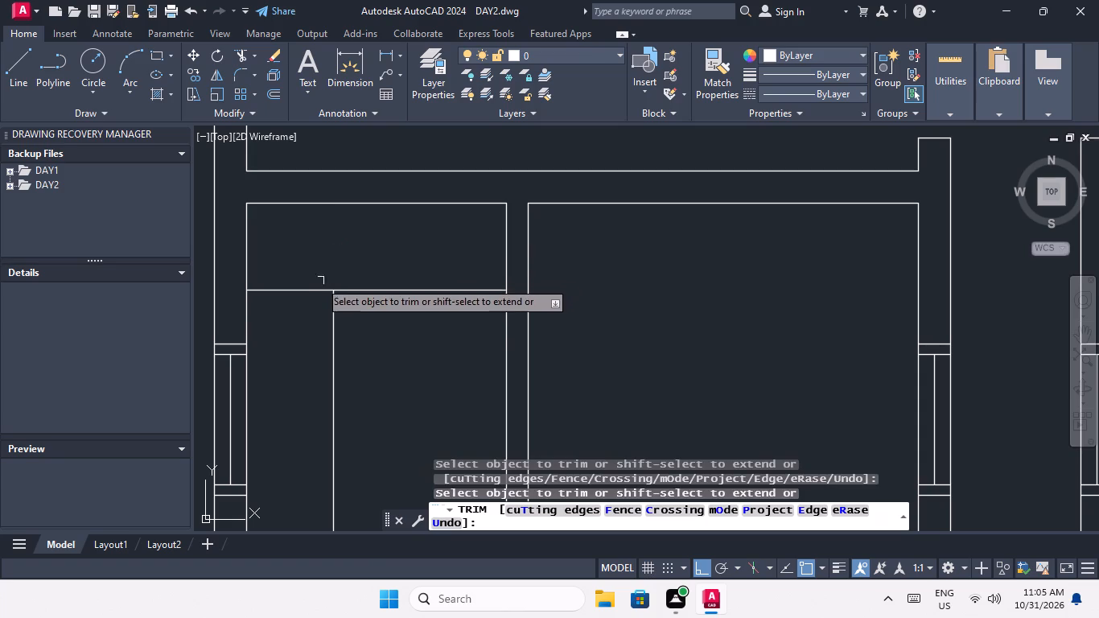
click(304, 291)
In the bottom row of units of the windowed block, trim the overhanging ends of both units' offset lines into a corner and end Trim.
scroll(356, 202, down, 4)
middle_drag(429, 275, 484, 130)
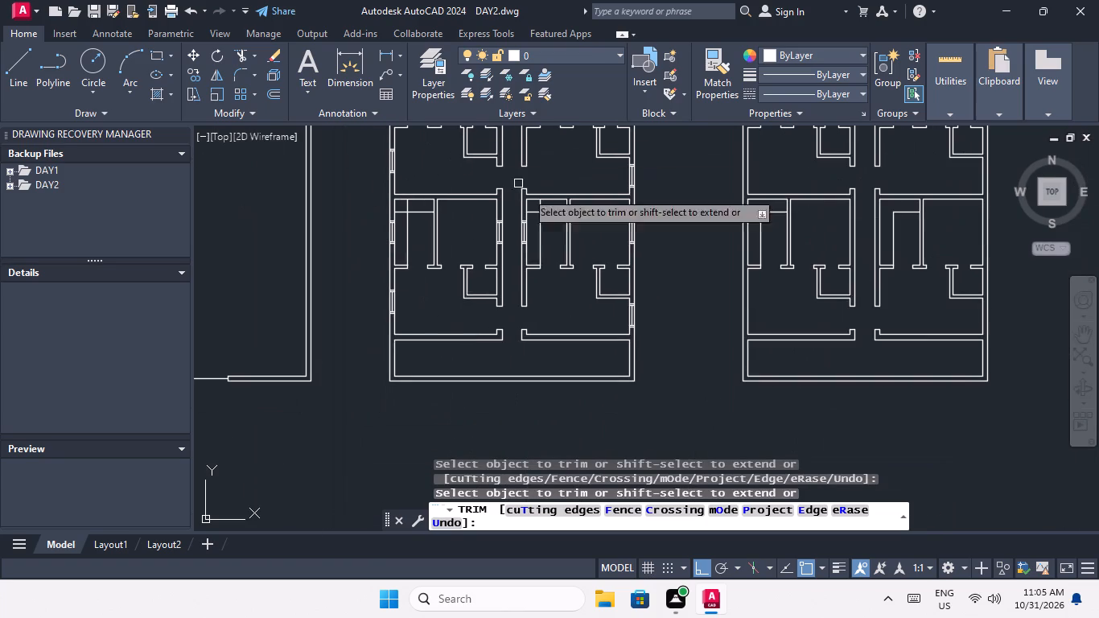
scroll(531, 201, up, 4)
click(562, 210)
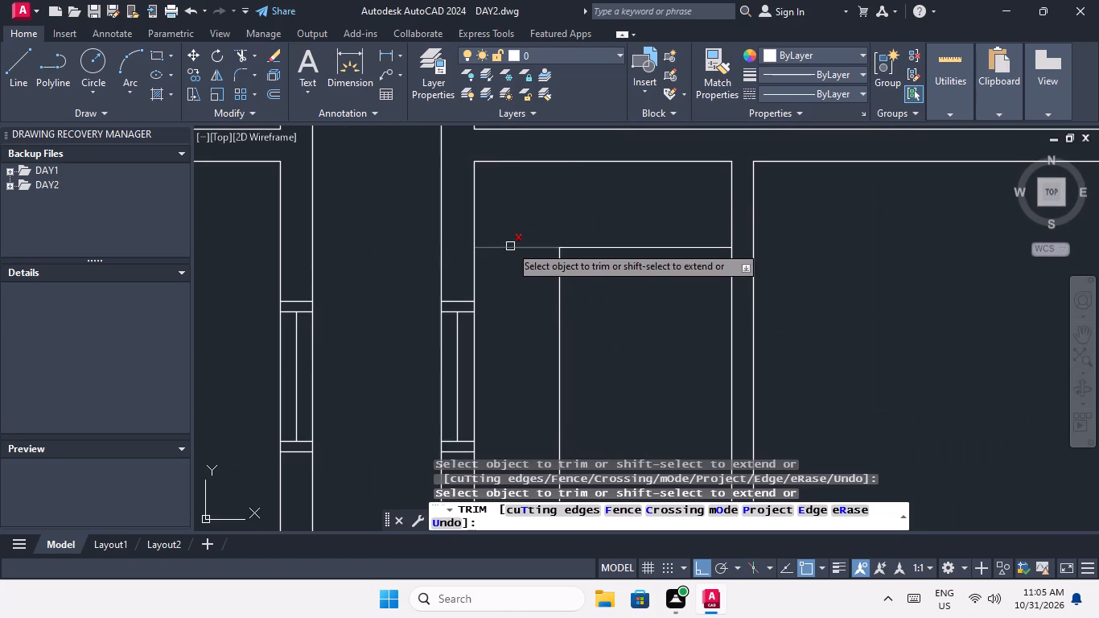
click(510, 245)
scroll(517, 240, down, 3)
scroll(315, 237, up, 3)
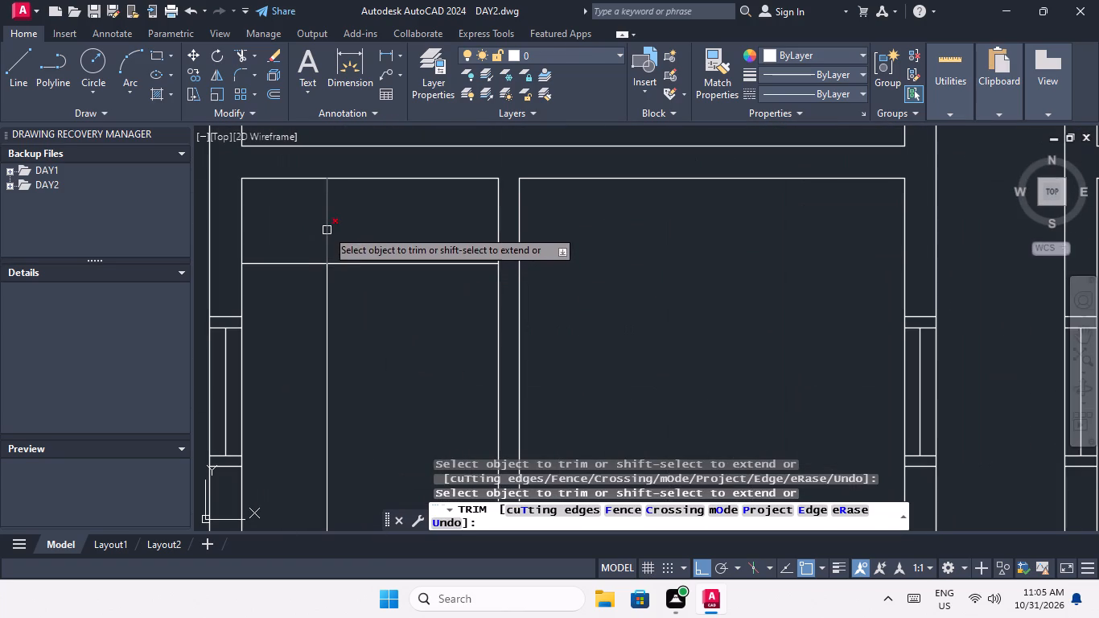
click(327, 228)
click(294, 264)
scroll(303, 248, down, 4)
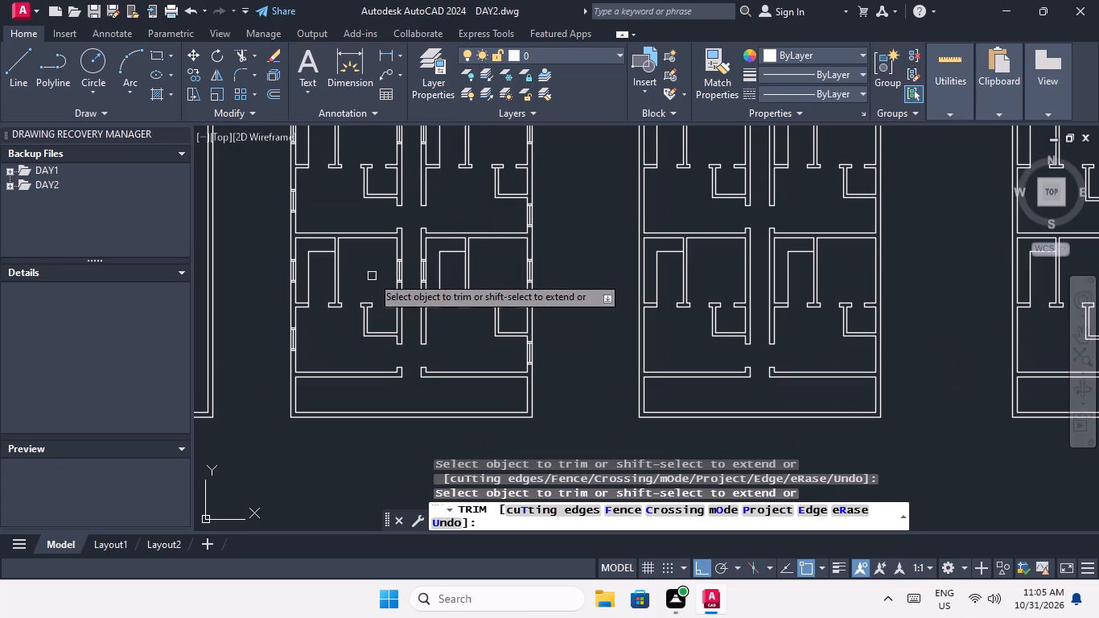
middle_drag(372, 277, 500, 305)
scroll(500, 306, down, 2)
middle_drag(409, 322, 408, 394)
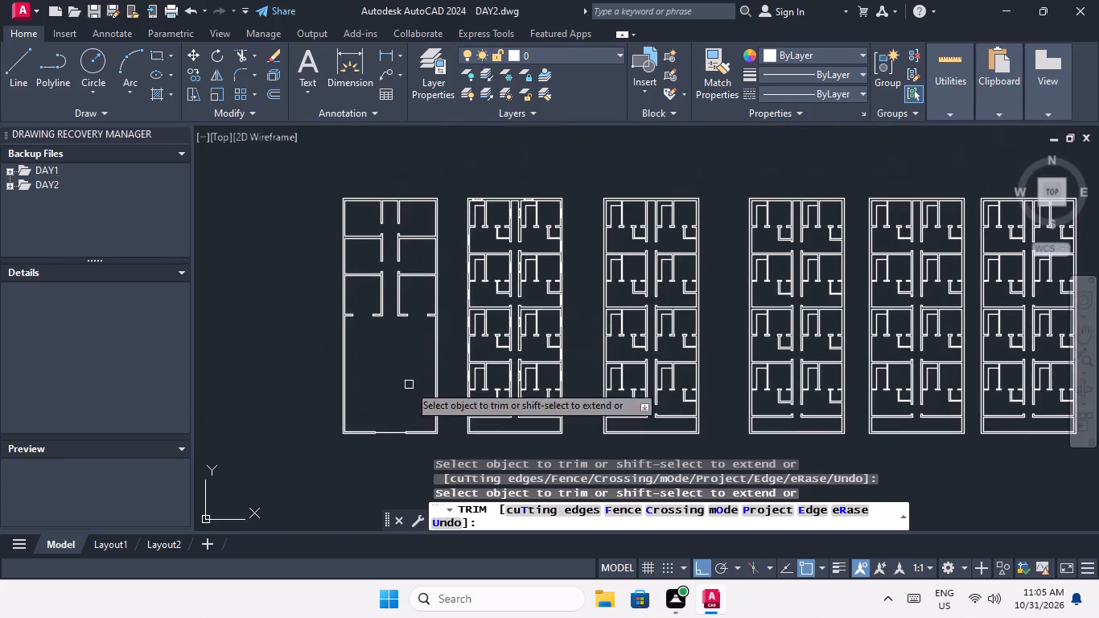
scroll(495, 201, up, 3)
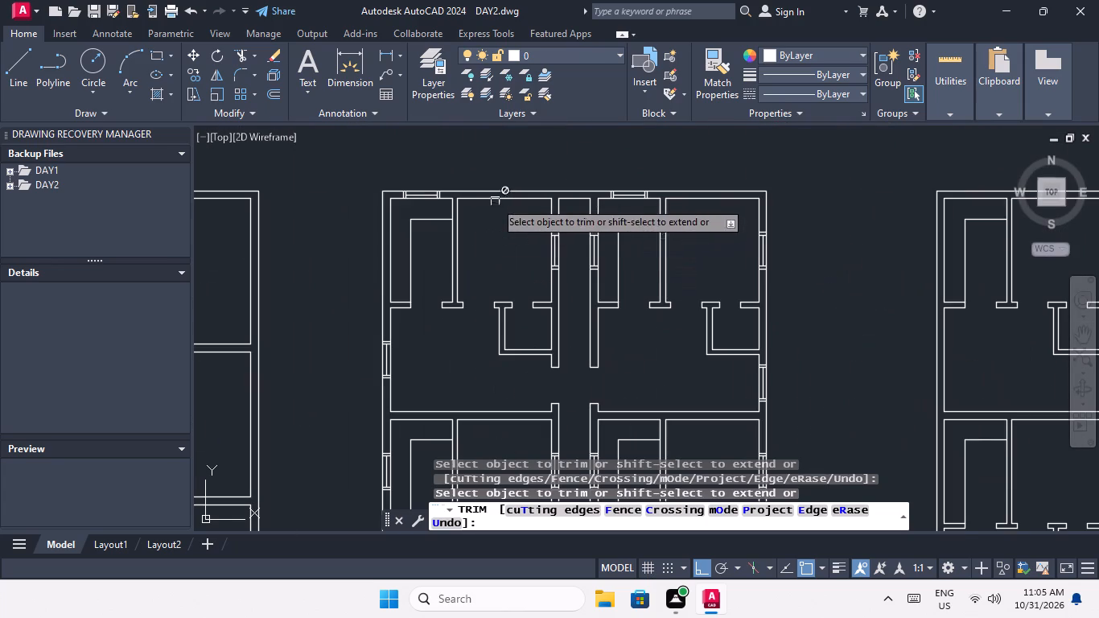
key(Escape)
key(Escape)
Offset the centre line of the bottom-left unit's lower outer-wall window by 1/2" to both sides.
scroll(517, 272, down, 2)
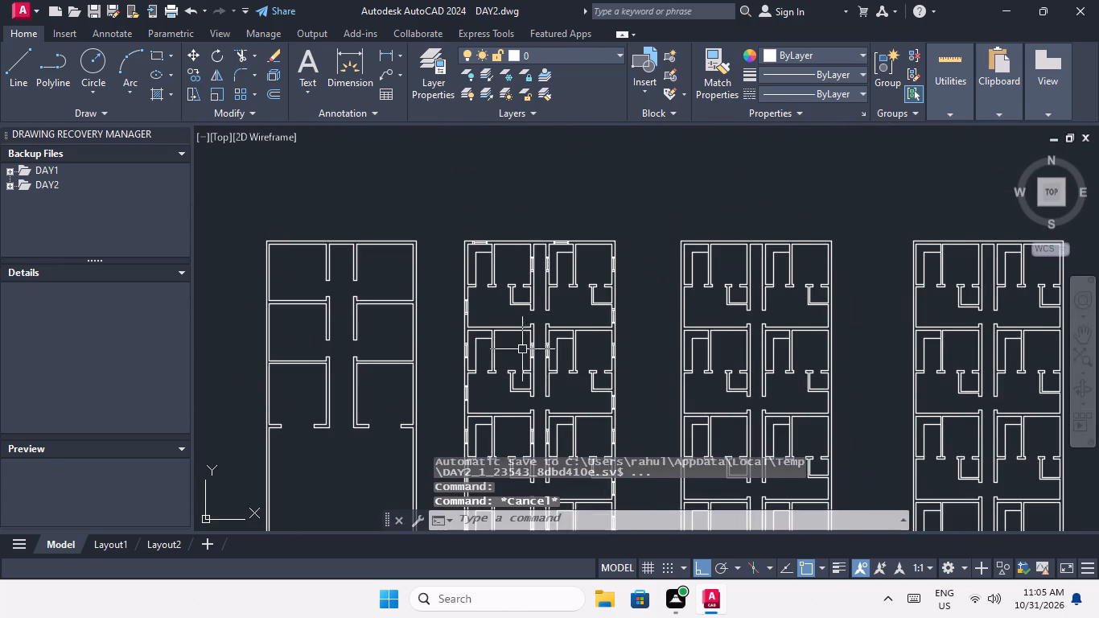
middle_drag(521, 348, 515, 256)
middle_drag(551, 390, 541, 286)
key(Escape)
key(Escape)
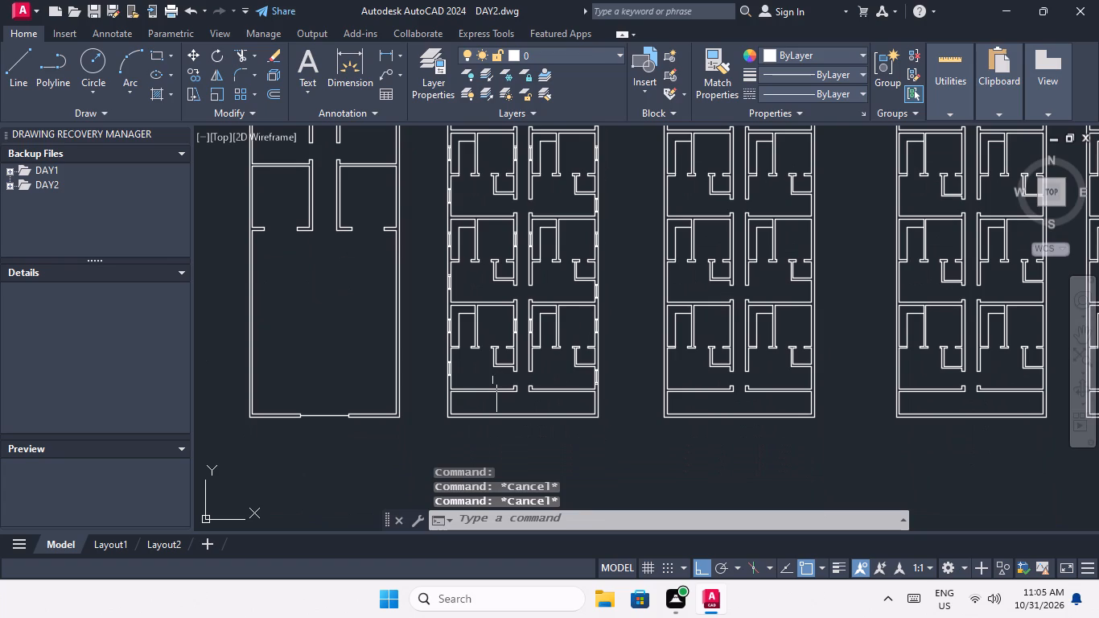
key(o)
key(Return)
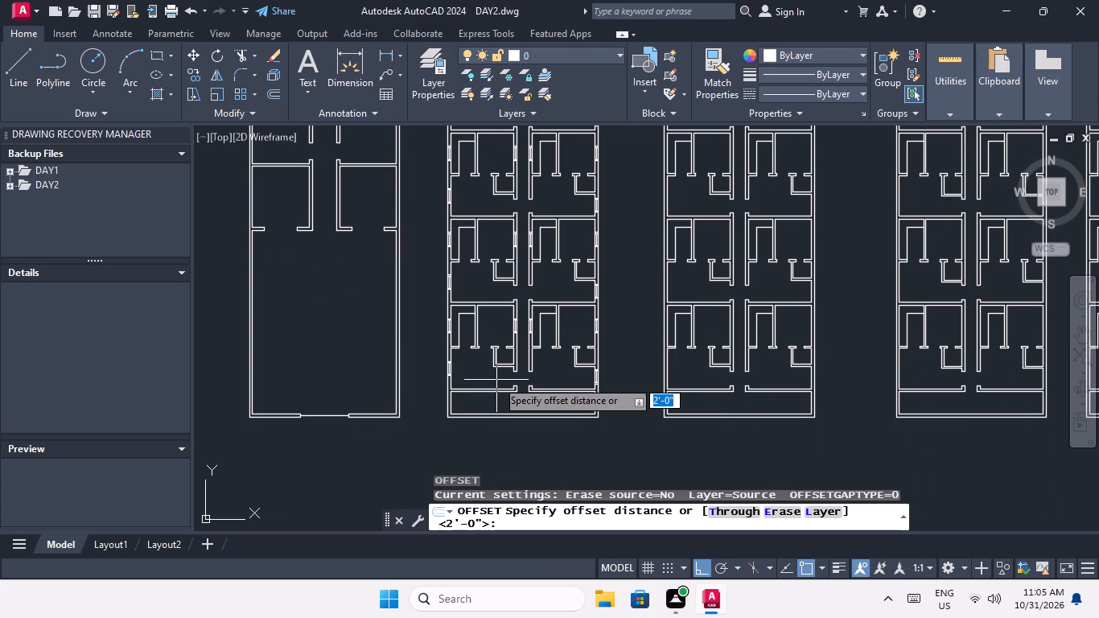
key(1)
text(/2")
key(Return)
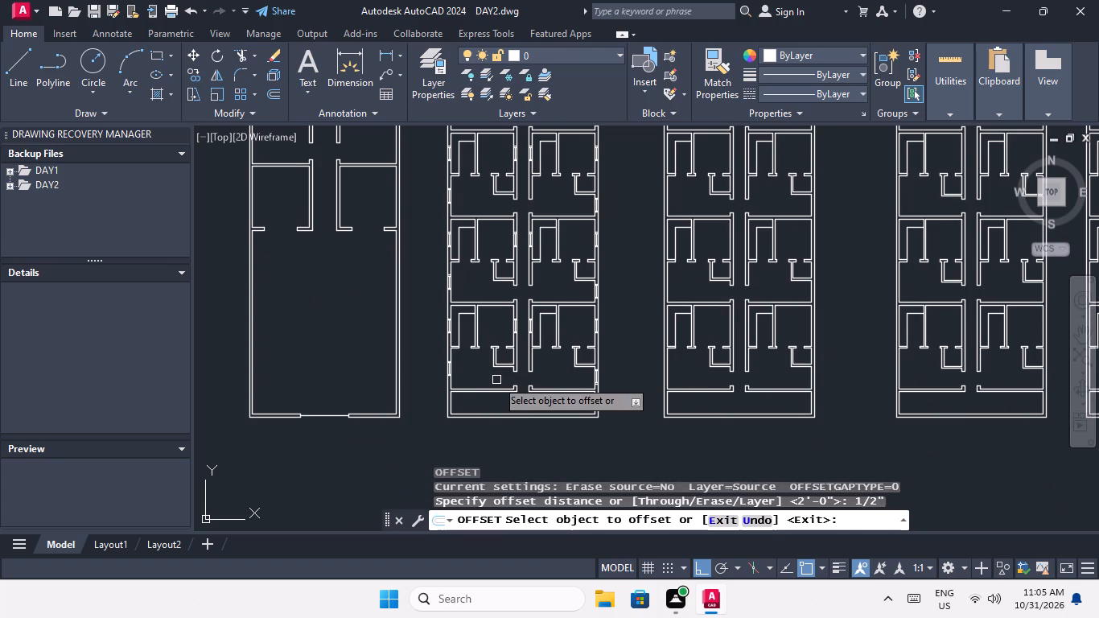
scroll(442, 335, up, 3)
middle_drag(489, 445, 497, 311)
scroll(461, 355, up, 4)
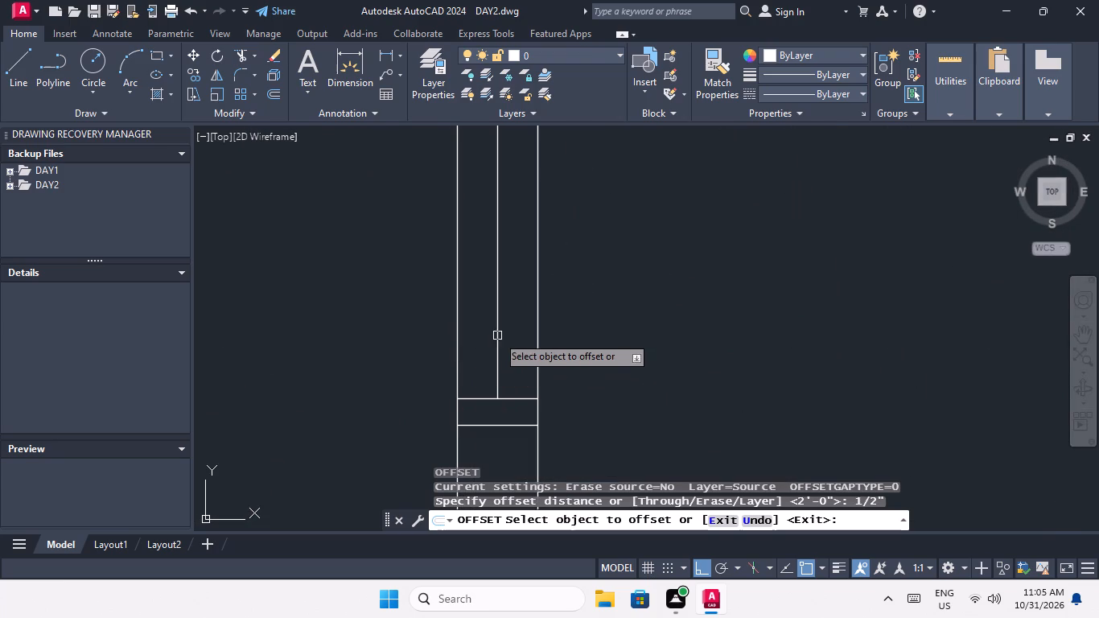
drag(497, 333, 537, 335)
click(555, 335)
scroll(490, 364, up, 2)
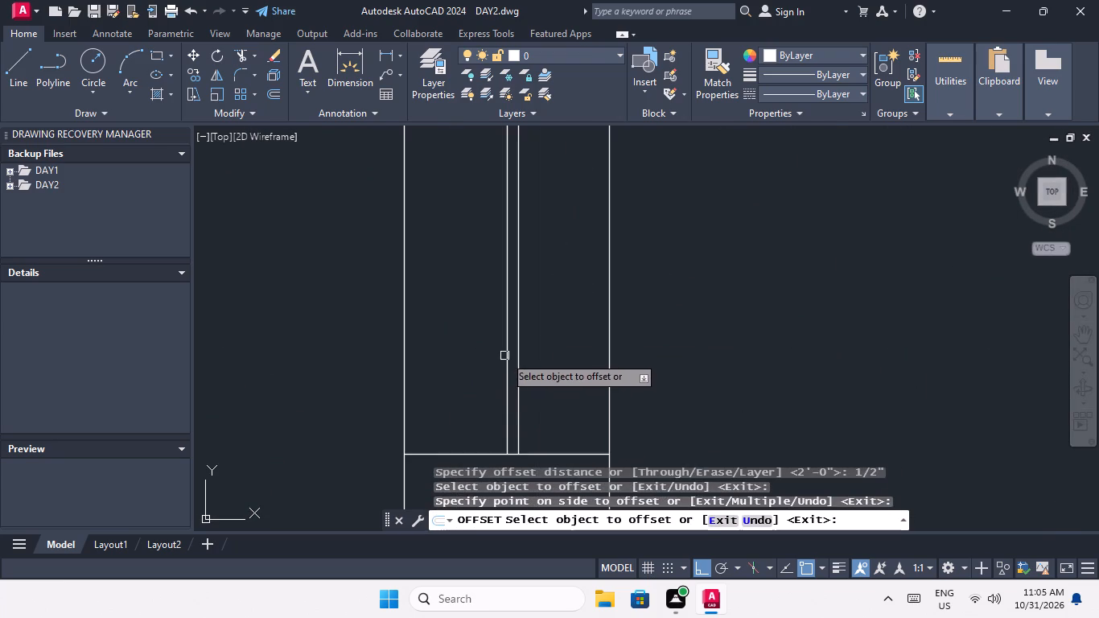
drag(505, 355, 482, 373)
click(434, 392)
Offset the centre line of the bottom-right unit's lower outer-wall window by 1/2" to both sides.
scroll(480, 341, down, 4)
middle_drag(591, 326, 496, 325)
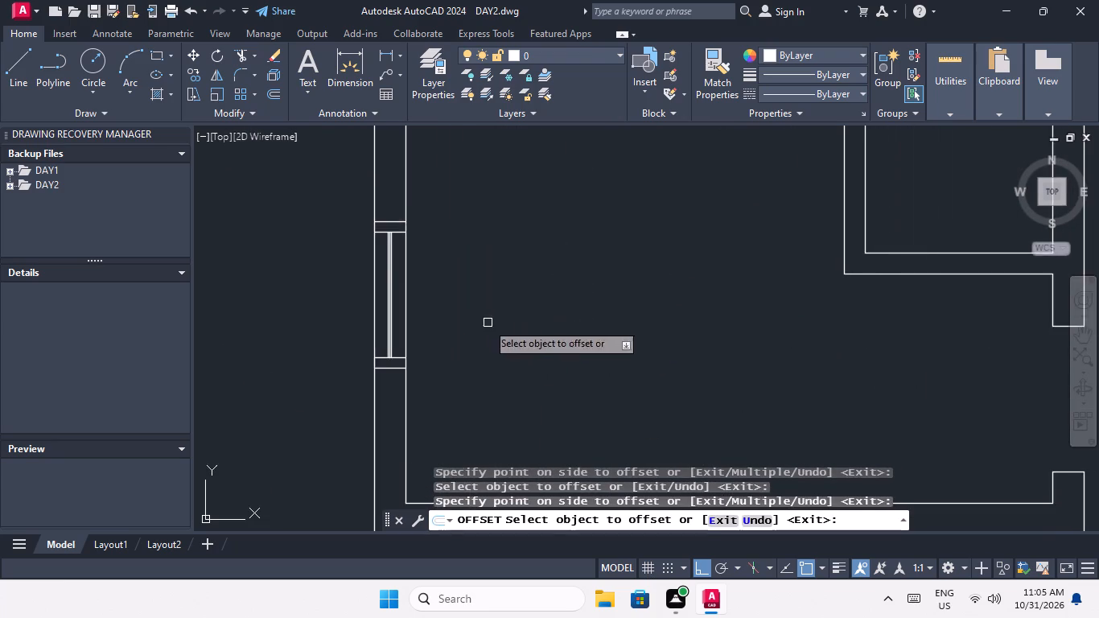
scroll(511, 286, down, 3)
middle_drag(813, 303, 542, 305)
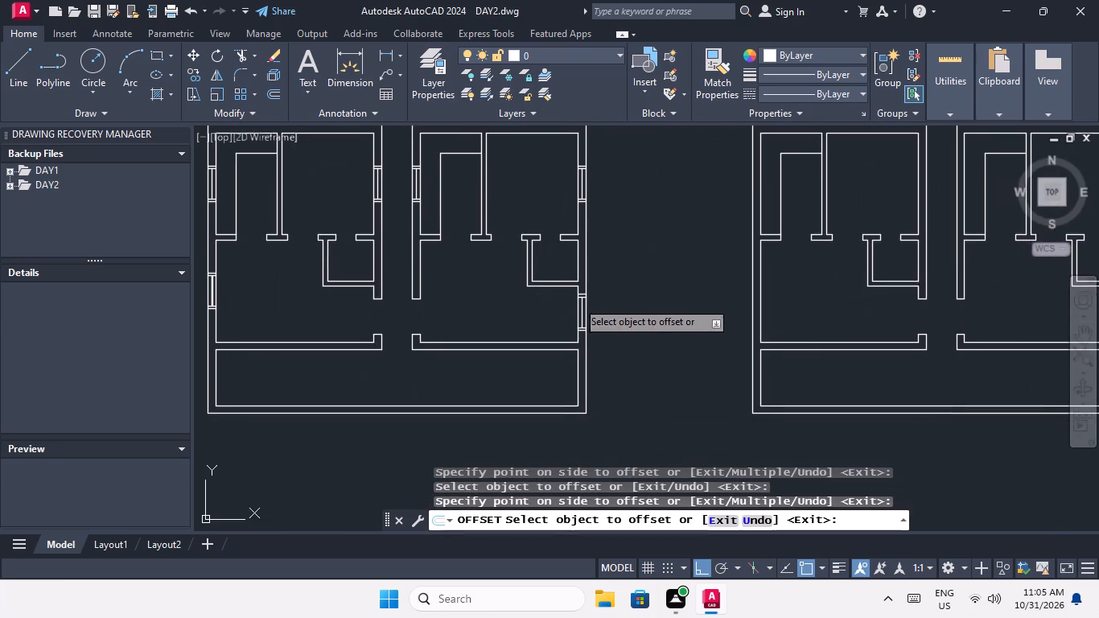
scroll(606, 317, up, 3)
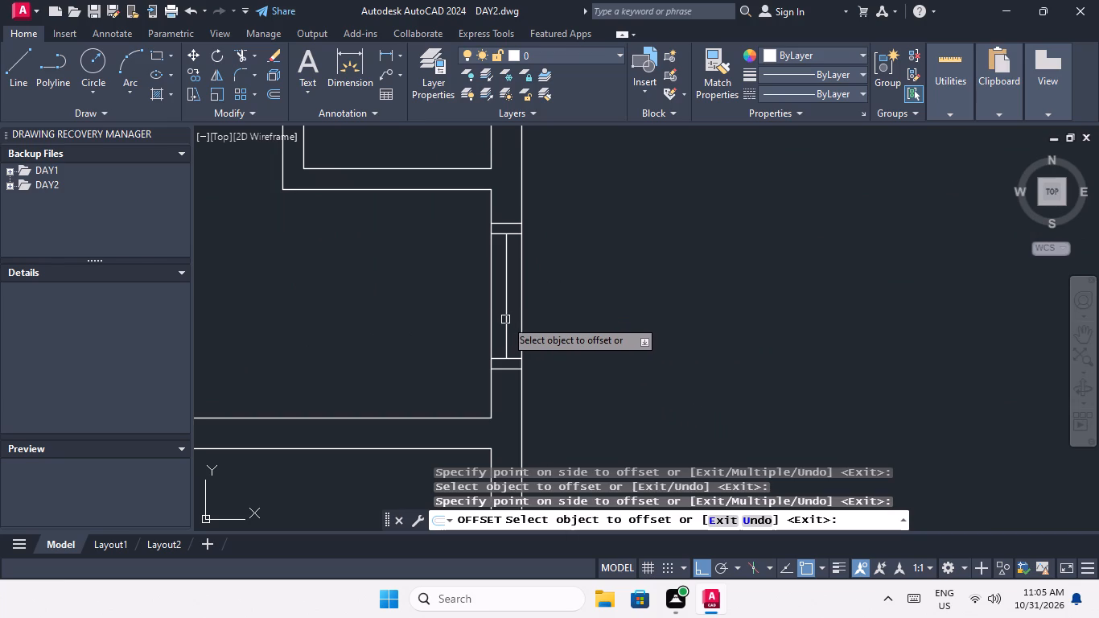
drag(501, 321, 524, 323)
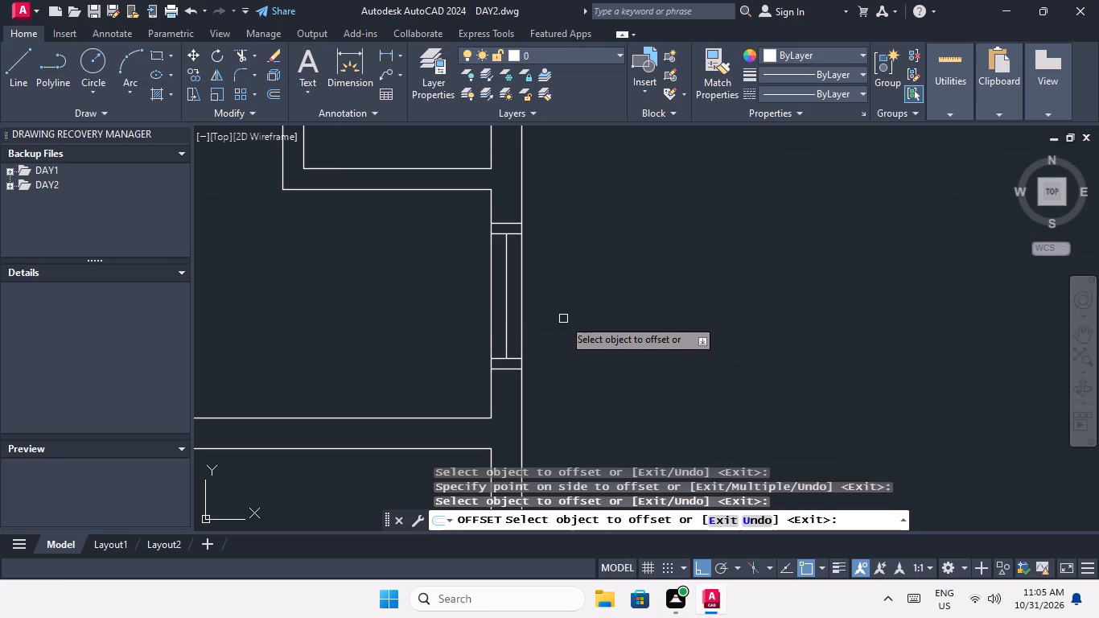
click(565, 318)
scroll(512, 326, up, 2)
drag(498, 332, 510, 332)
click(560, 319)
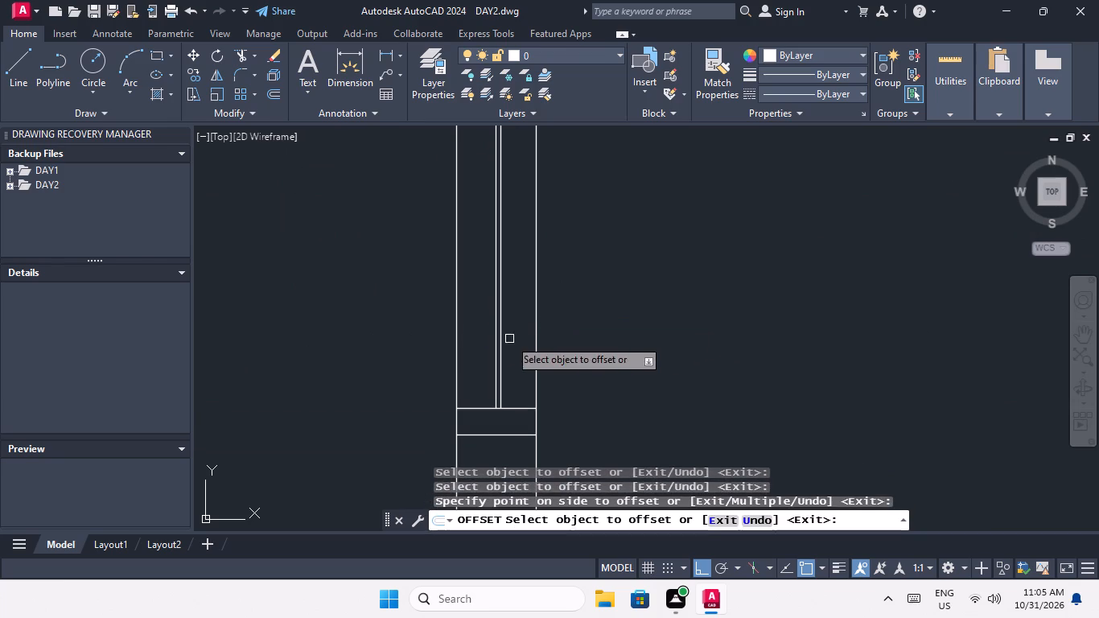
scroll(504, 342, up, 2)
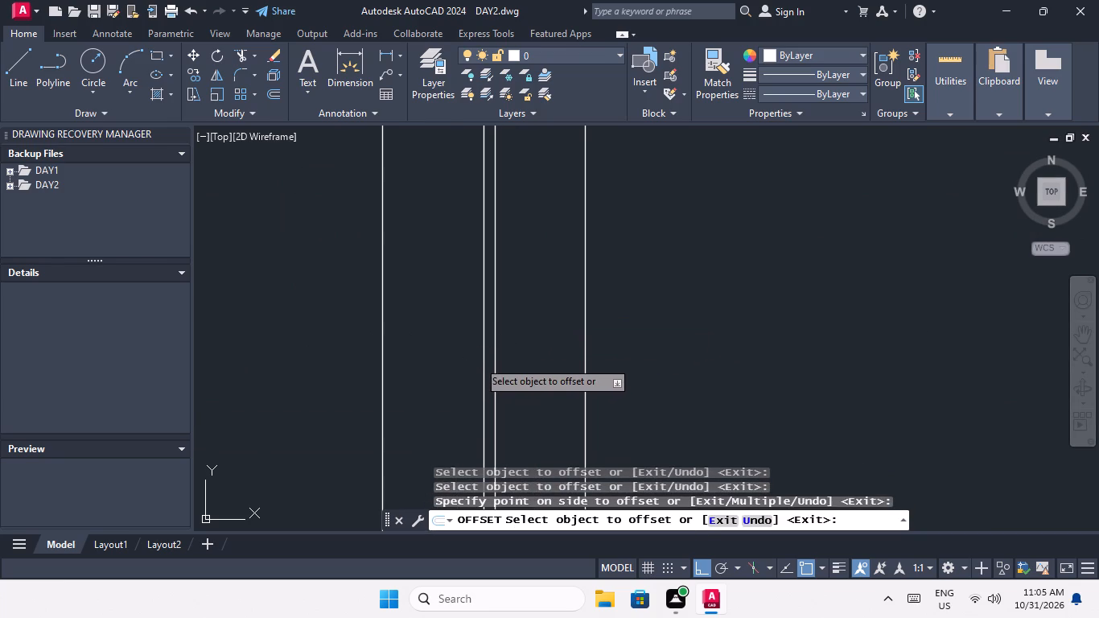
drag(484, 356, 473, 372)
click(463, 379)
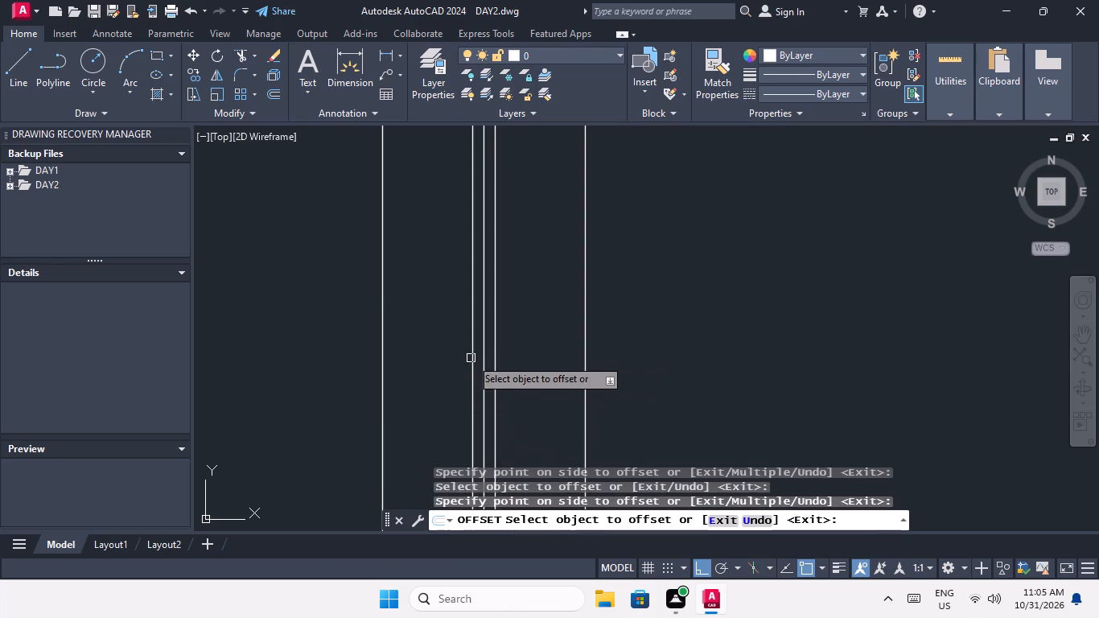
Offset the centre line of the window in the left wall of the bottom-left unit's upper-left room by 1/2" to both sides.
scroll(471, 358, down, 3)
middle_drag(473, 360, 534, 439)
scroll(521, 398, down, 2)
middle_drag(485, 360, 631, 391)
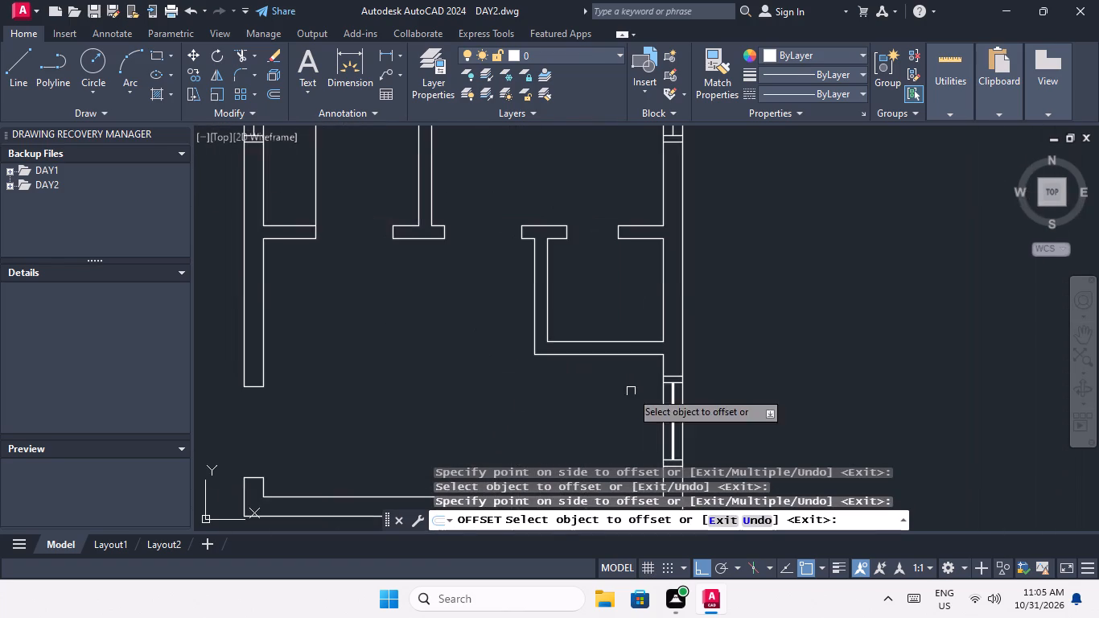
scroll(604, 385, down, 2)
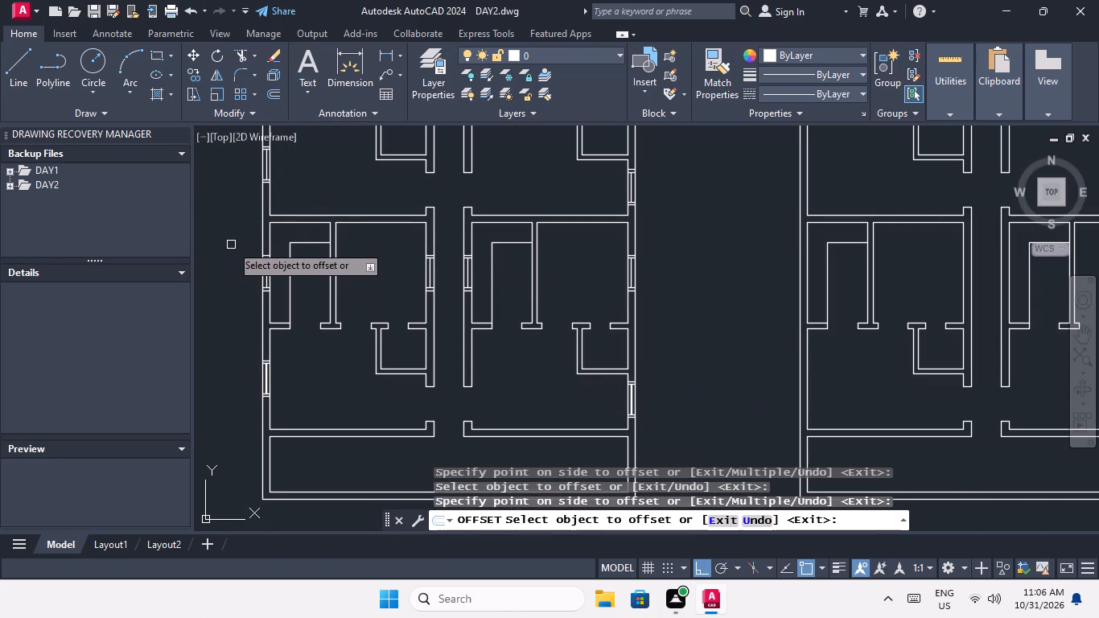
scroll(262, 292, up, 3)
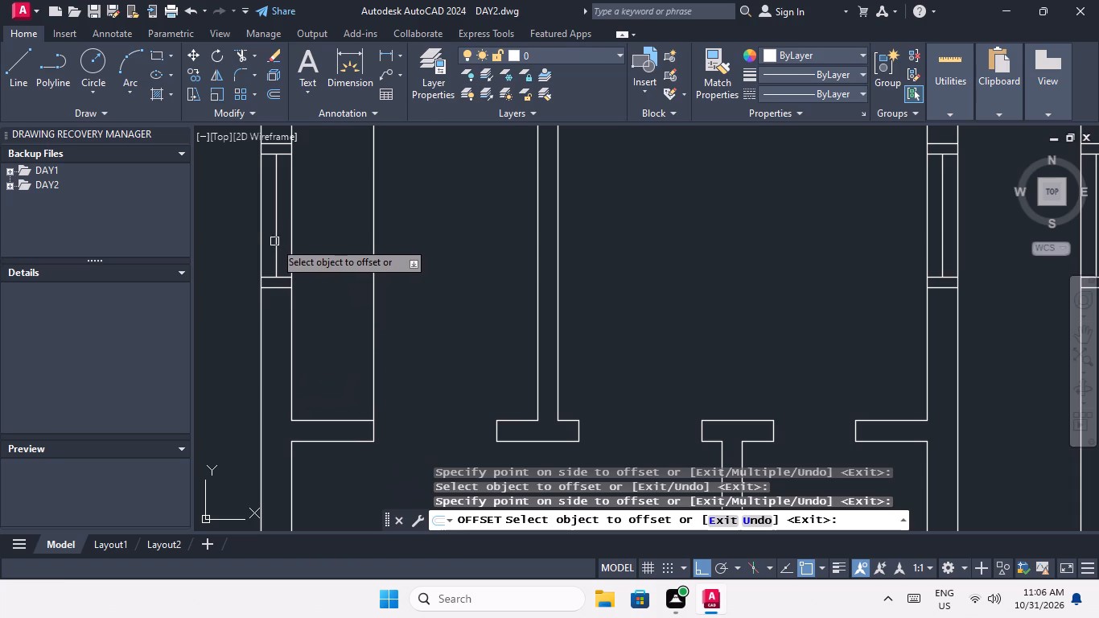
click(274, 241)
click(290, 242)
scroll(276, 250, up, 3)
drag(275, 253, 255, 266)
click(230, 282)
scroll(249, 257, down, 4)
middle_drag(603, 243, 358, 249)
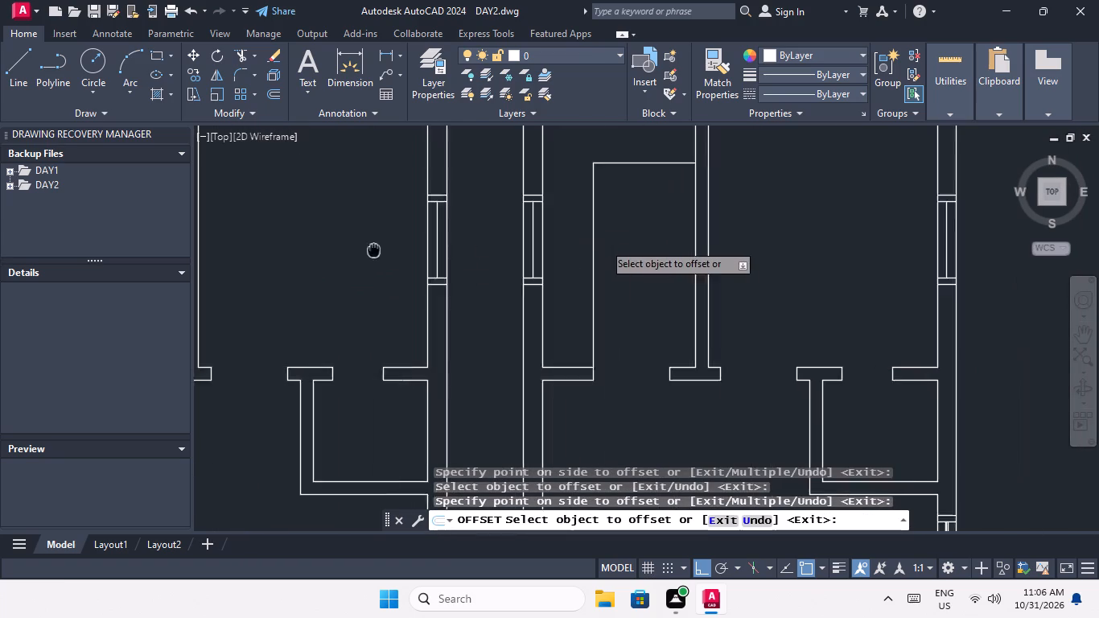
Offset the centre line of the bottom-left unit's corridor-side window by 1/2" to both sides.
middle_drag(358, 249, 299, 251)
scroll(367, 250, up, 3)
drag(351, 256, 353, 256)
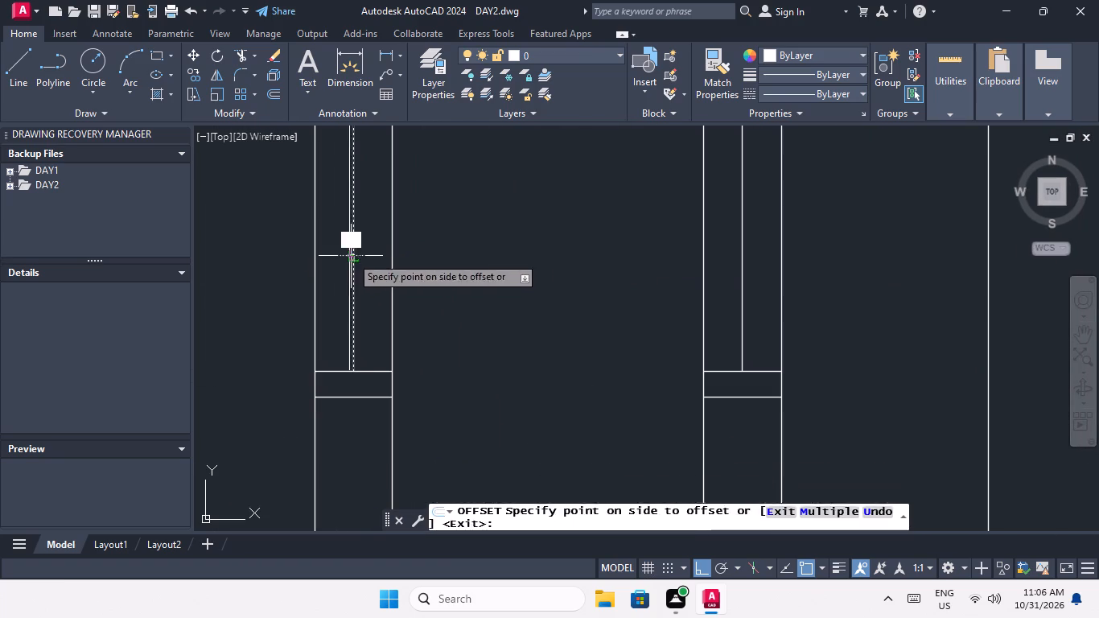
drag(353, 256, 393, 253)
click(415, 247)
scroll(355, 263, up, 2)
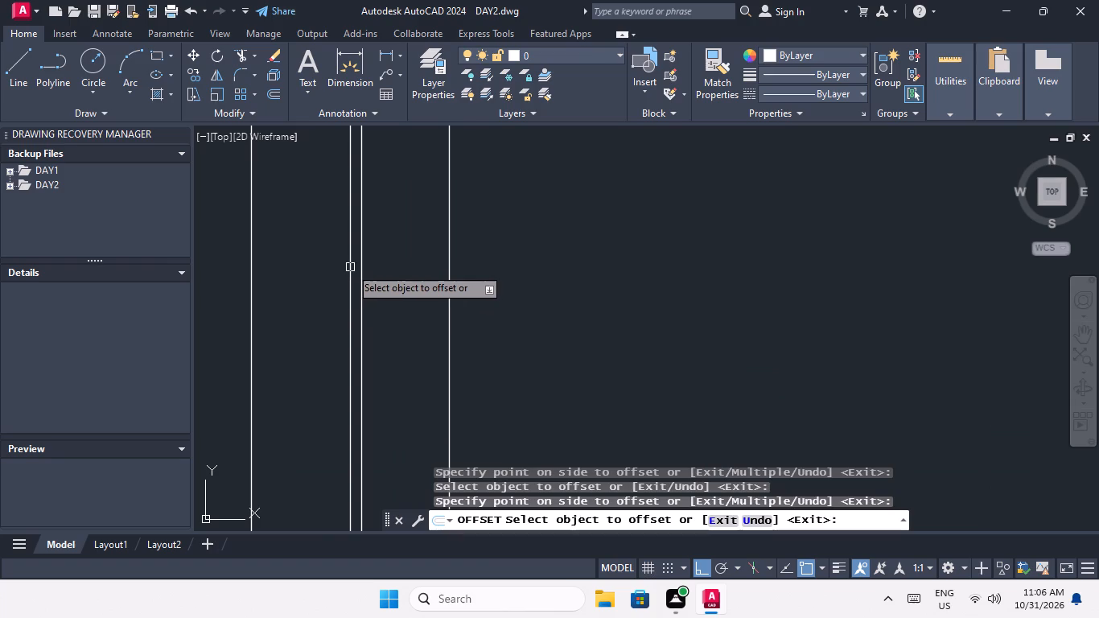
drag(350, 266, 327, 279)
click(298, 298)
Offset the centre line of the bottom-right unit's corridor-side window by 1/2" to both sides.
scroll(336, 249, down, 5)
scroll(435, 250, up, 2)
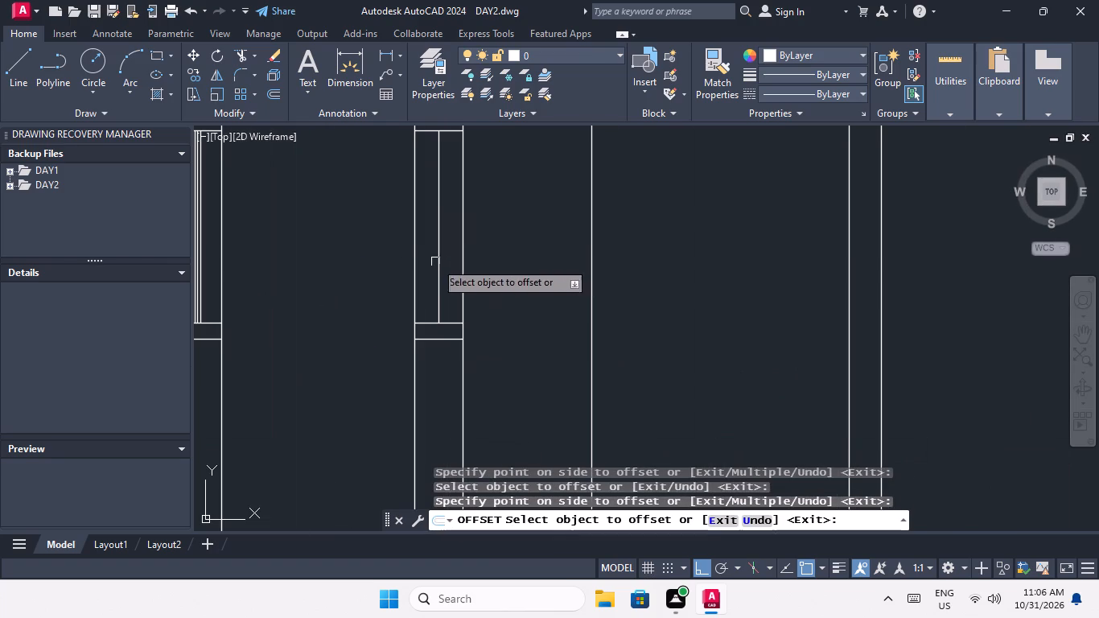
click(440, 260)
click(475, 258)
scroll(439, 271, up, 2)
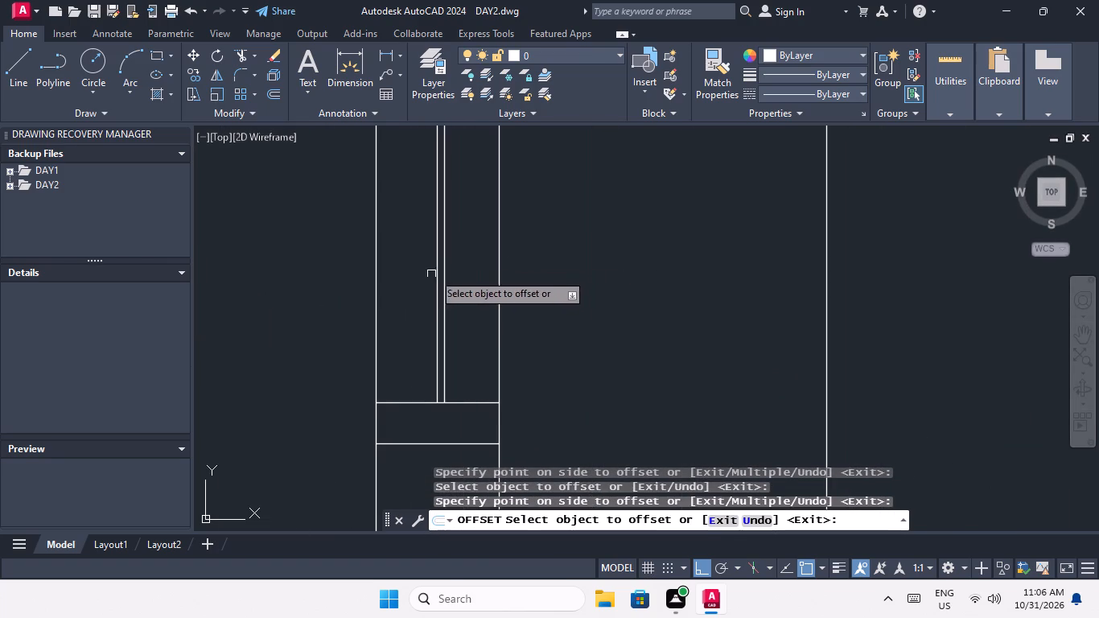
drag(436, 271, 429, 276)
click(393, 295)
Offset the centre line of the bottom-right unit's upper outer-wall window by 1/2" to both sides.
scroll(410, 263, down, 6)
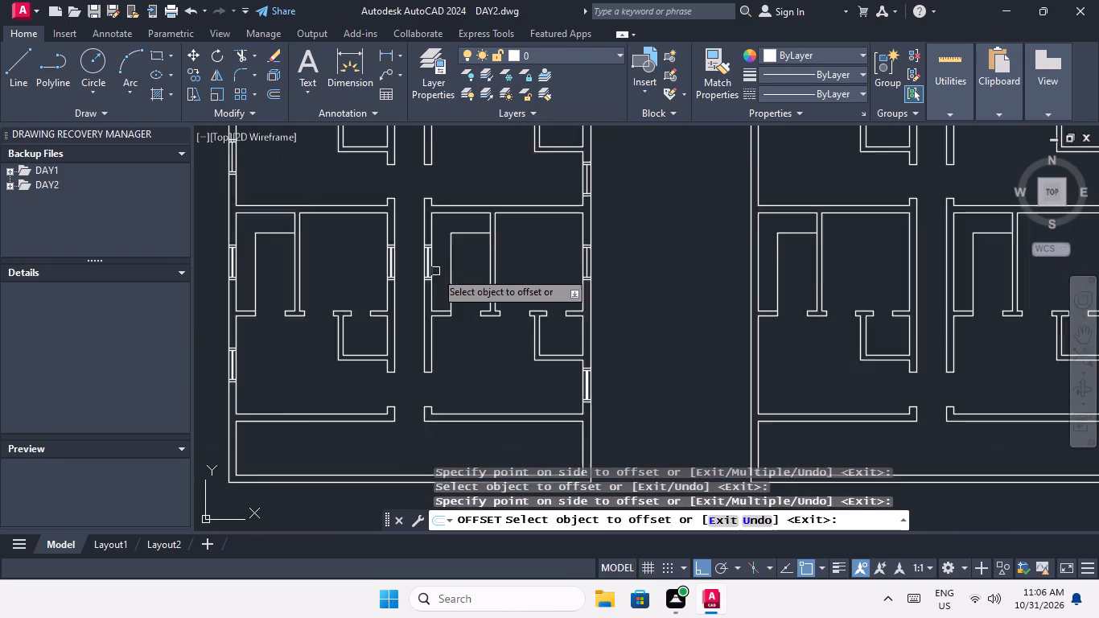
scroll(435, 271, down, 1)
scroll(529, 267, up, 6)
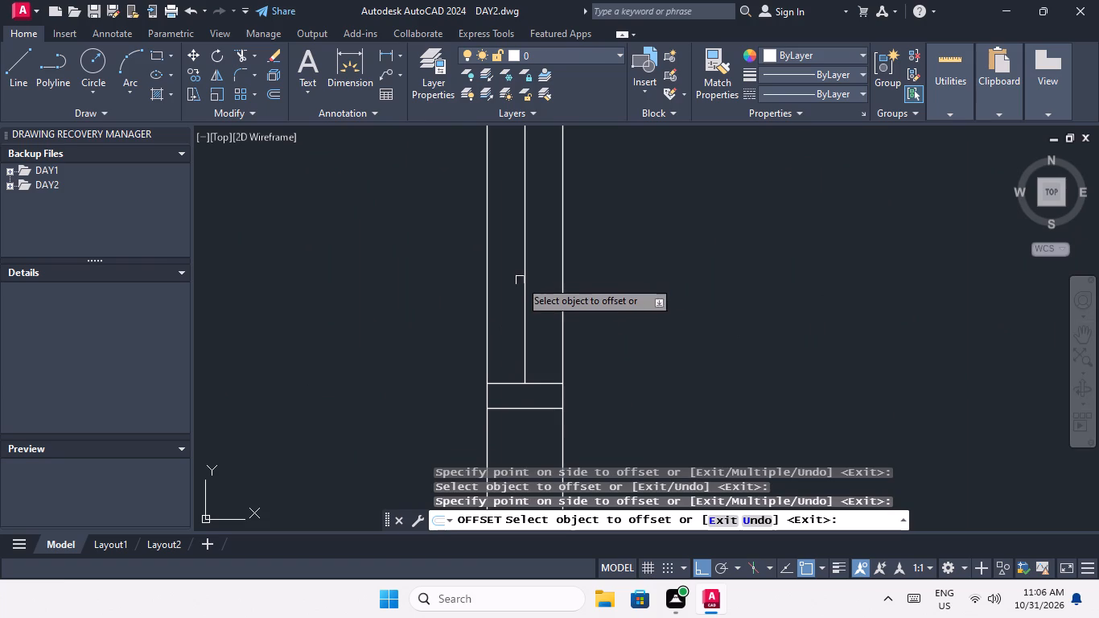
drag(525, 278, 540, 278)
click(578, 274)
scroll(527, 294, up, 2)
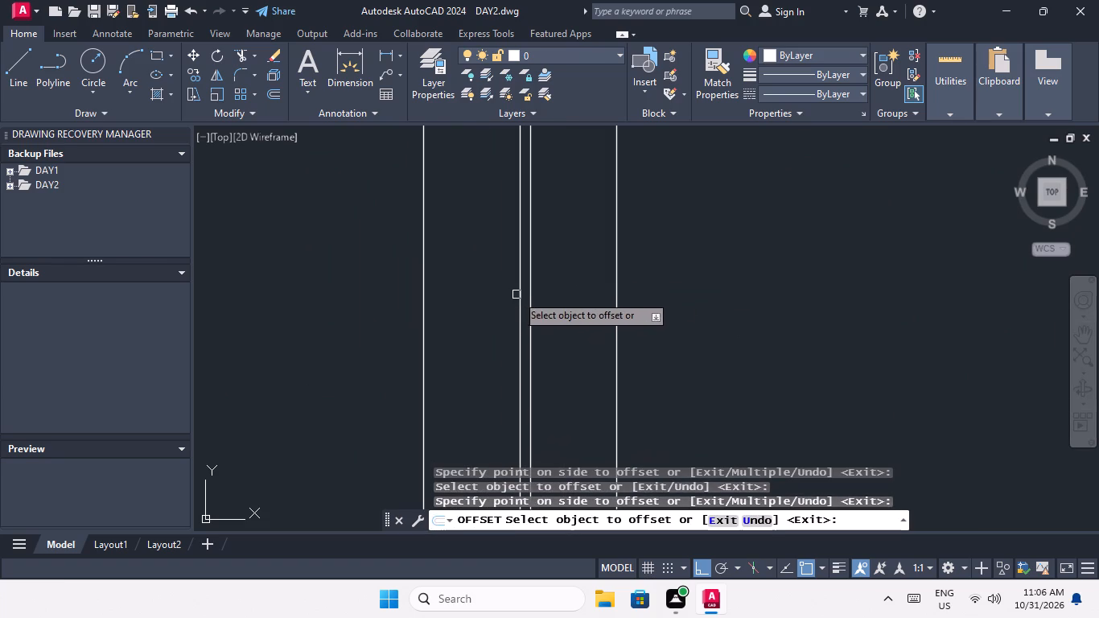
drag(519, 292, 502, 307)
click(467, 325)
In the second row from the bottom, offset the centre line of the right unit's lower outer-wall window by 1/2" to both sides.
scroll(493, 289, down, 7)
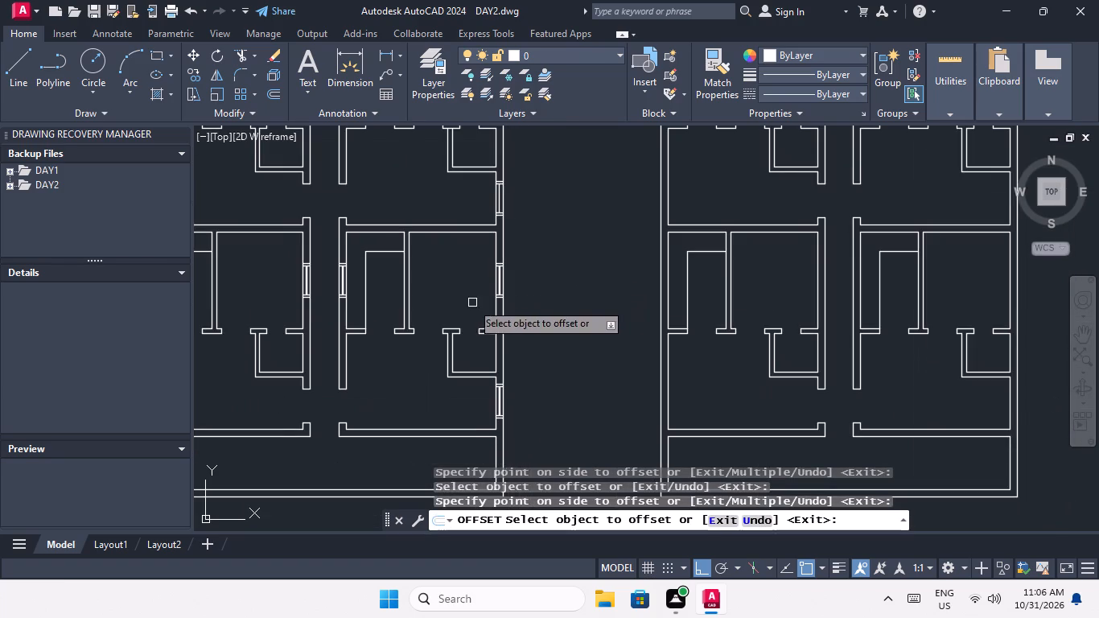
middle_drag(457, 301, 478, 335)
middle_drag(470, 320, 523, 385)
scroll(578, 299, up, 3)
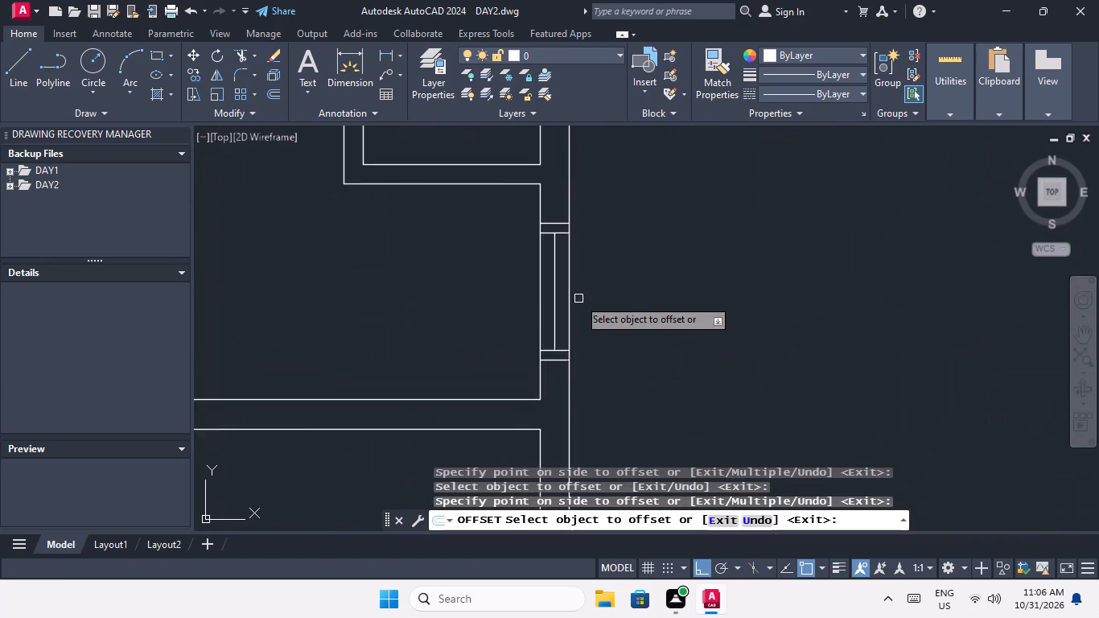
scroll(578, 299, up, 2)
drag(513, 322, 526, 321)
click(545, 321)
scroll(525, 328, up, 2)
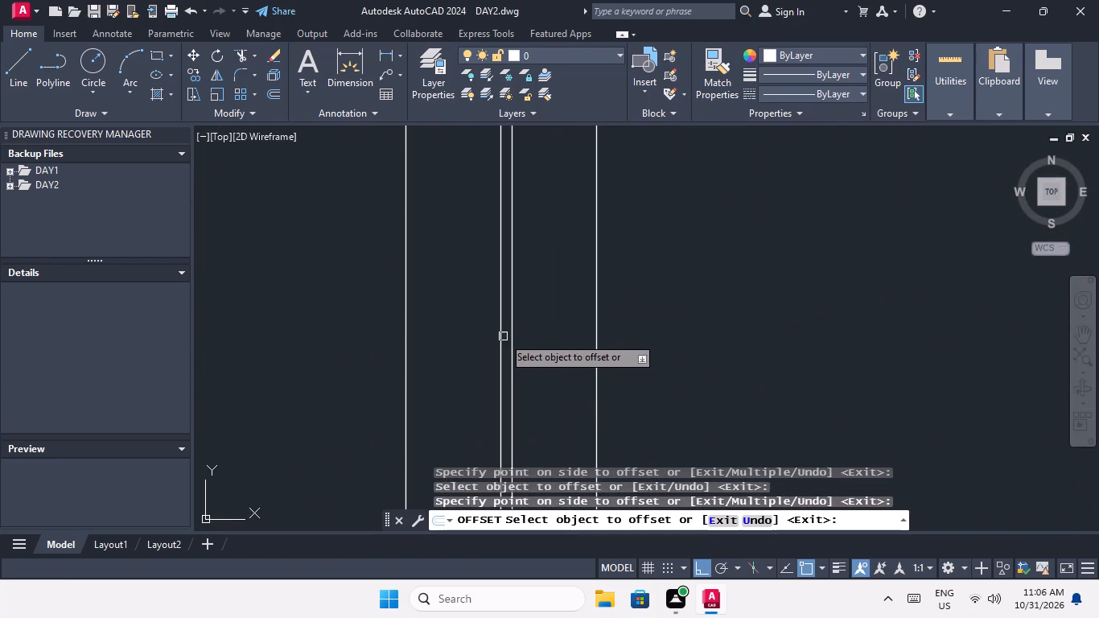
click(500, 336)
click(476, 348)
Offset the centre line of the second-row left unit's lower outer-wall window by 1/2" to both sides.
scroll(492, 322, down, 4)
middle_drag(422, 340, 518, 340)
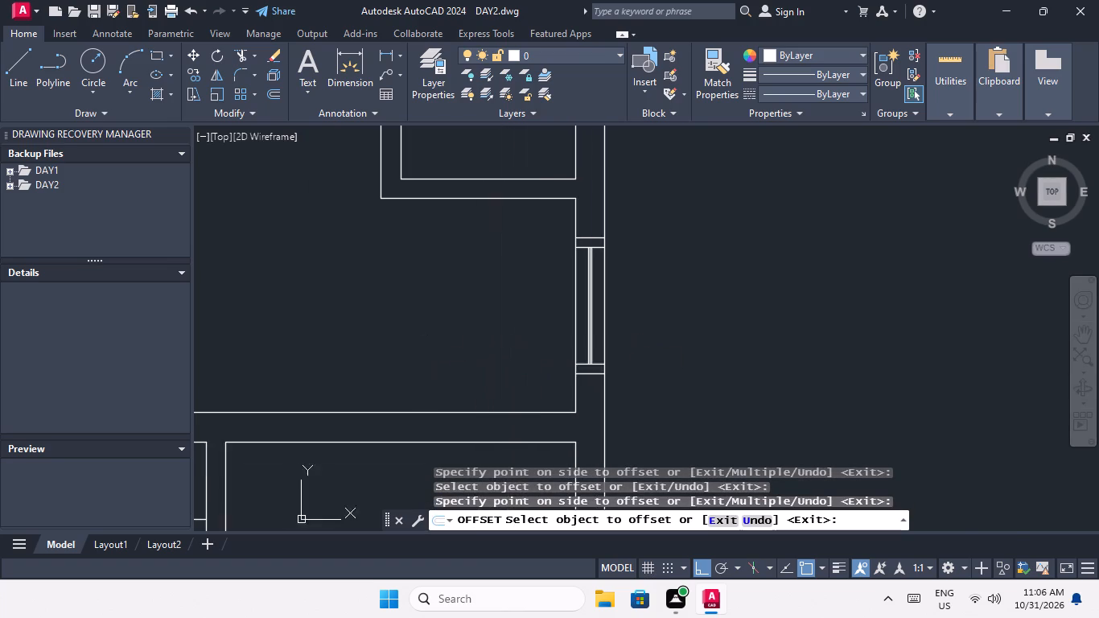
scroll(500, 340, down, 3)
middle_drag(460, 335, 574, 335)
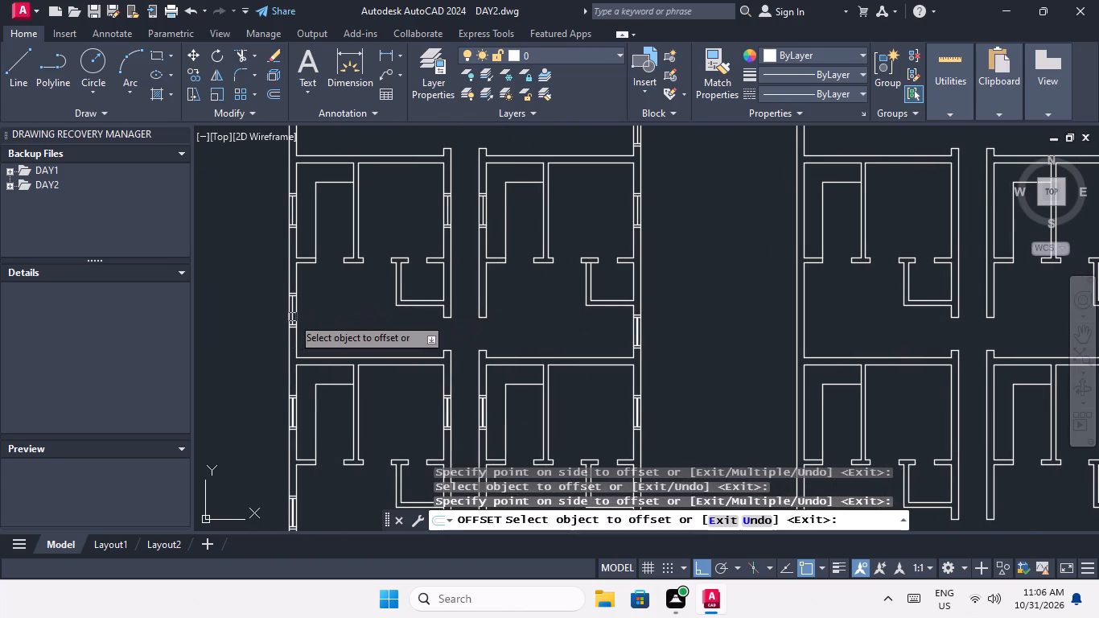
scroll(292, 319, up, 4)
click(290, 293)
click(308, 295)
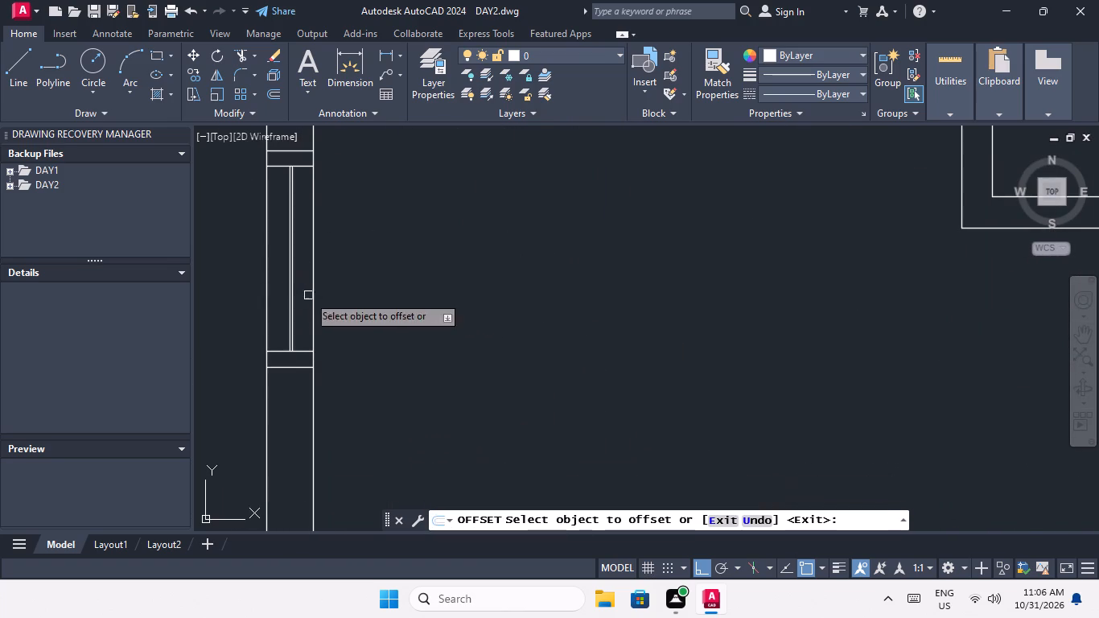
scroll(294, 299, up, 3)
click(279, 303)
click(243, 323)
Offset the centre line of the second-row left unit's upper outer-wall window by 1/2" to both sides.
scroll(290, 286, down, 4)
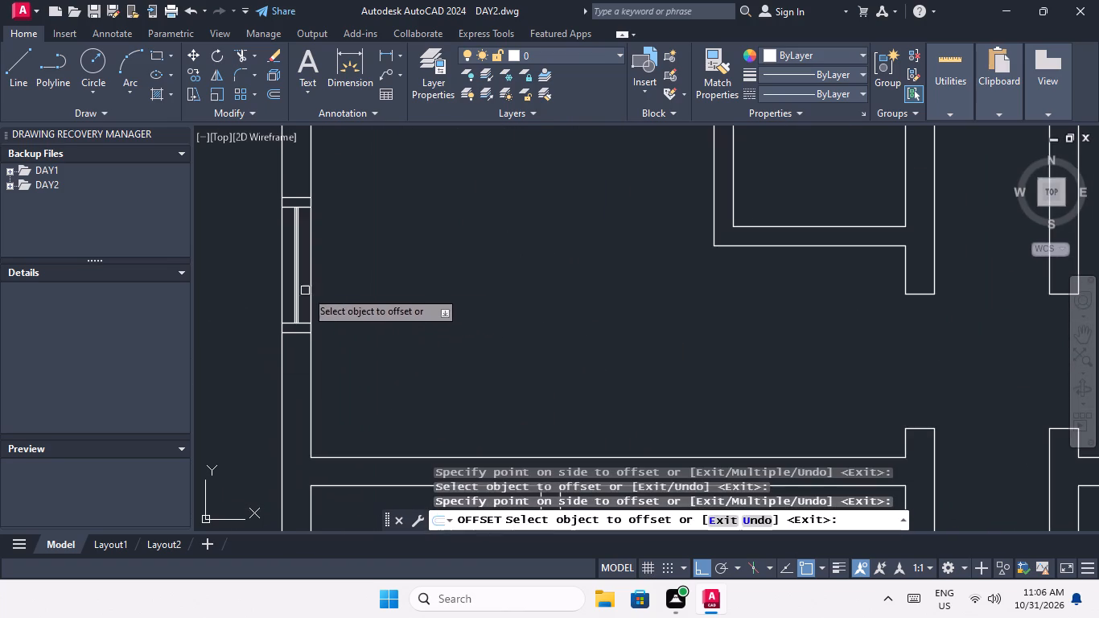
middle_drag(436, 266, 405, 407)
scroll(437, 341, down, 3)
scroll(397, 253, up, 4)
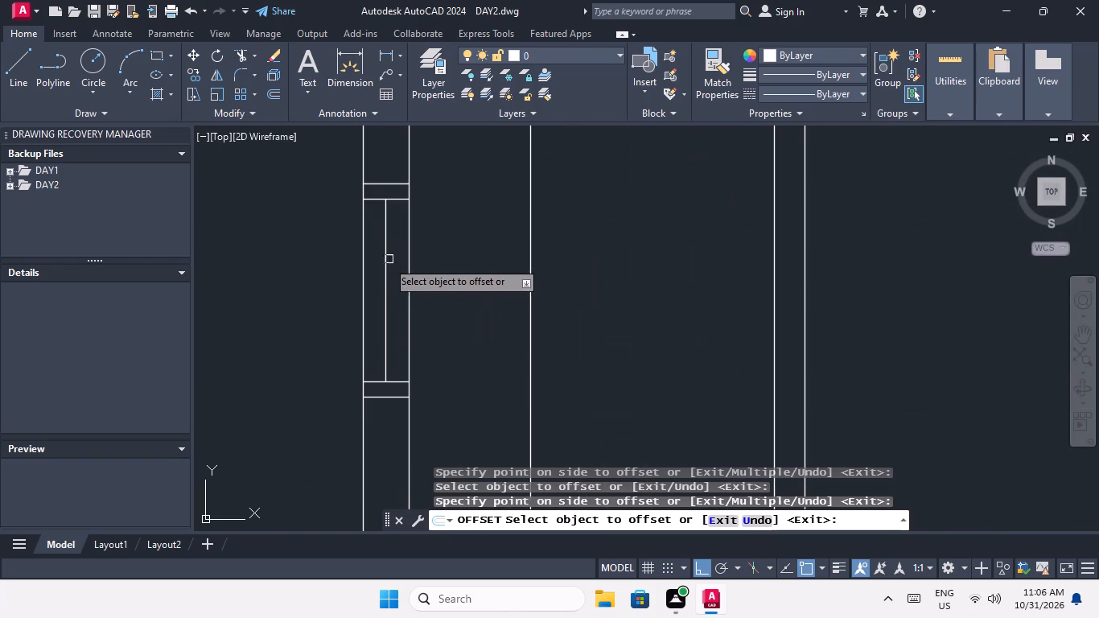
drag(385, 281, 401, 280)
click(410, 278)
scroll(384, 286, up, 2)
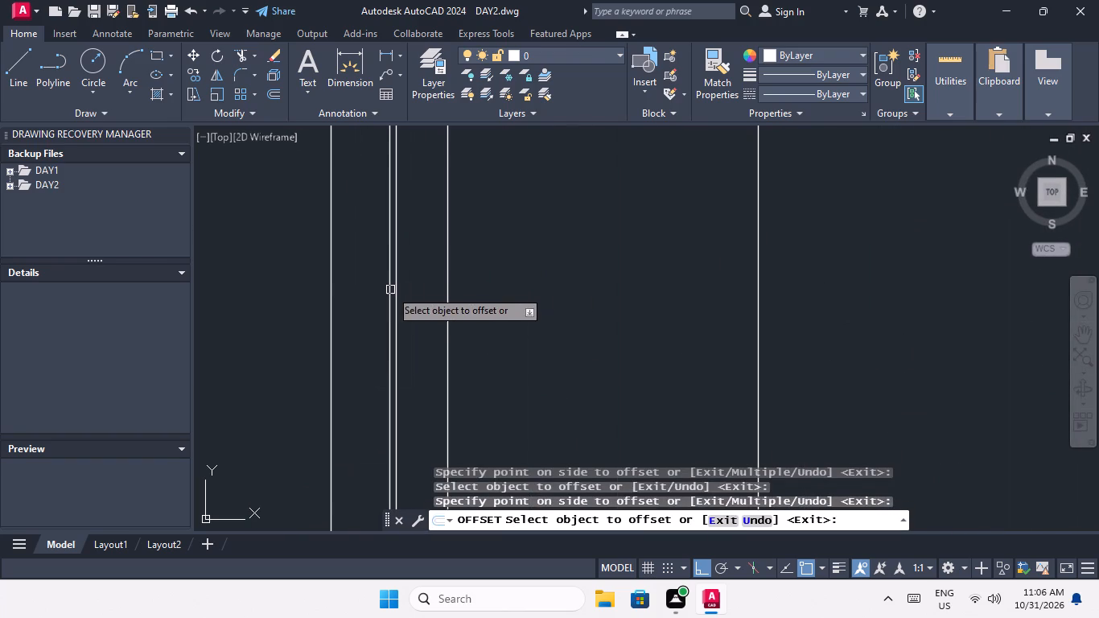
drag(389, 290, 364, 304)
click(352, 311)
Offset the centre line of the second-row left unit's corridor-side window by 1/2" to both sides.
scroll(366, 290, down, 6)
middle_drag(464, 300, 435, 300)
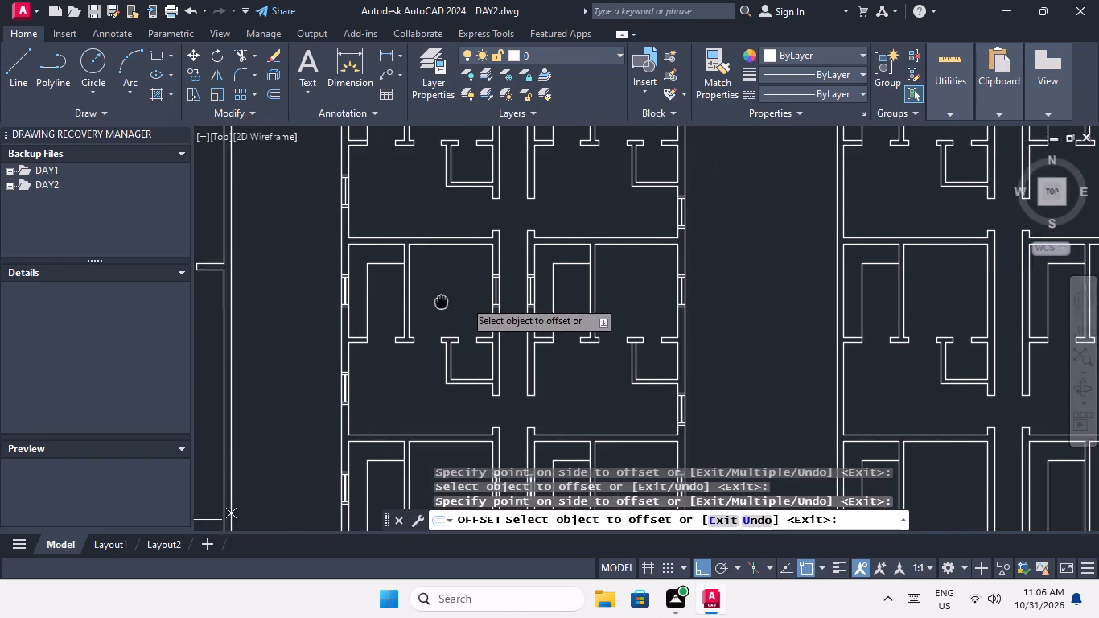
middle_drag(435, 300, 363, 300)
scroll(422, 290, up, 4)
click(390, 302)
click(411, 300)
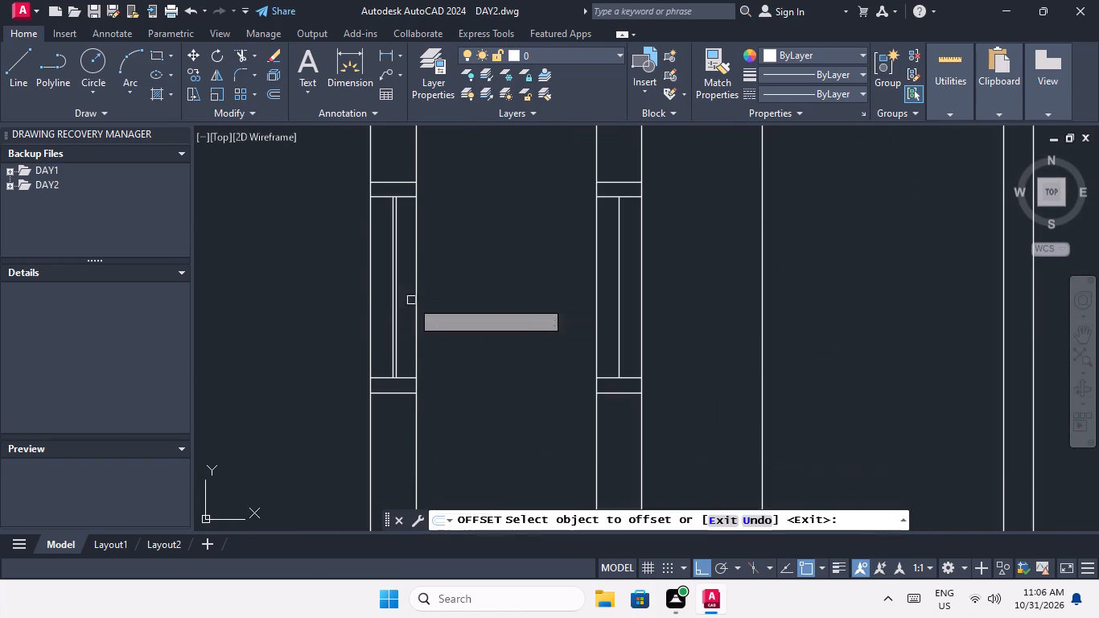
scroll(398, 309, up, 2)
drag(384, 313, 360, 321)
click(337, 331)
Offset the centre line of the second-row right unit's corridor-side window by 1/2" to both sides.
scroll(407, 280, down, 4)
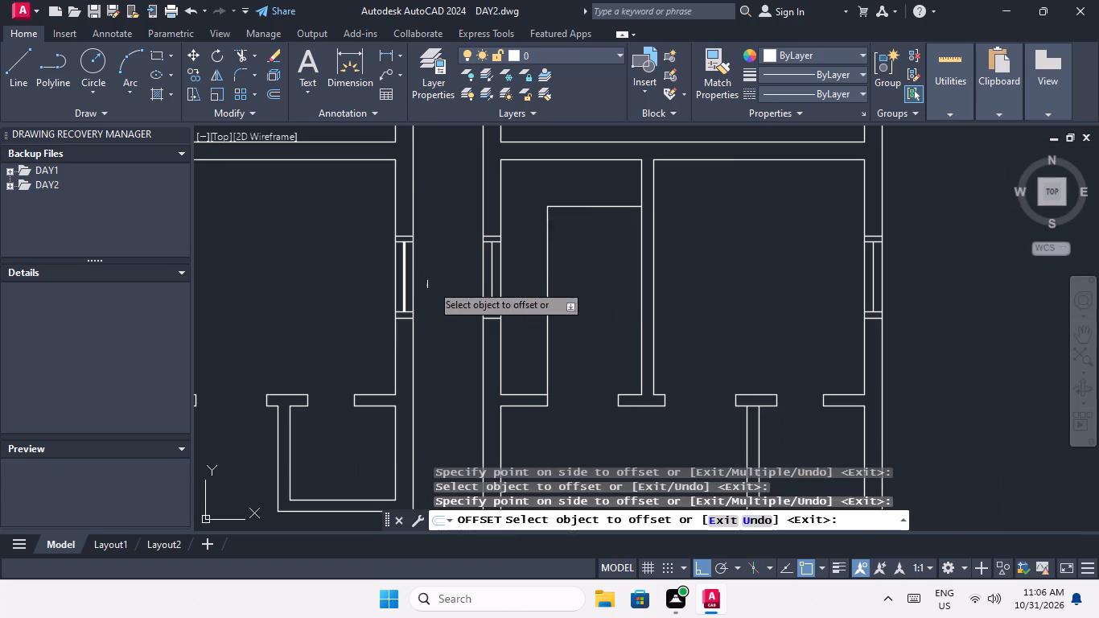
scroll(490, 290, up, 3)
drag(493, 291, 506, 290)
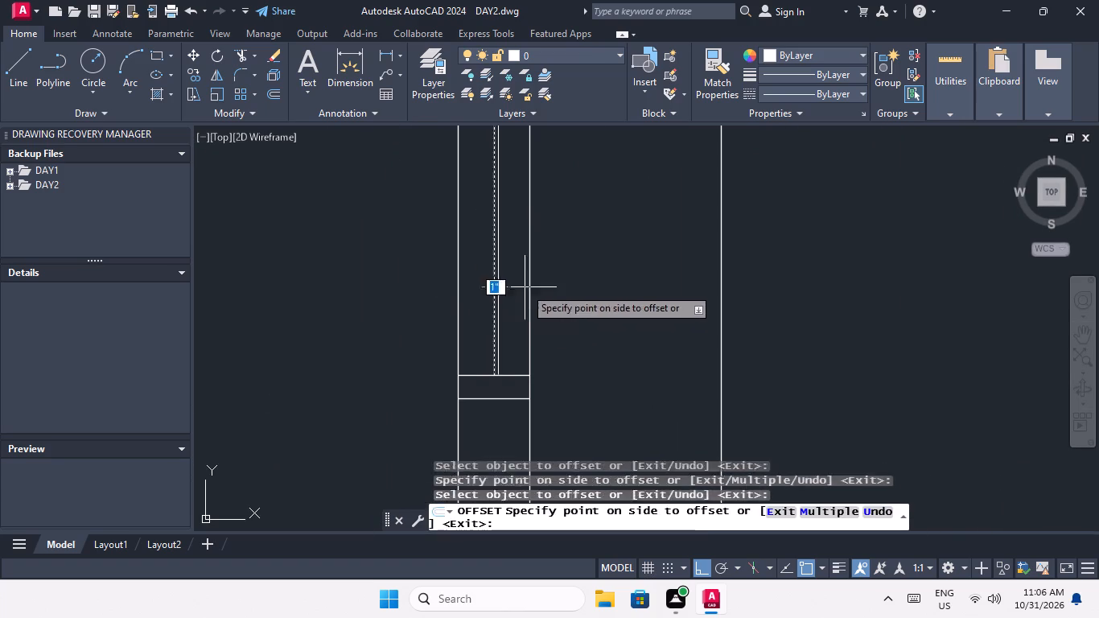
click(525, 287)
scroll(496, 299, up, 2)
drag(488, 295, 463, 310)
click(452, 316)
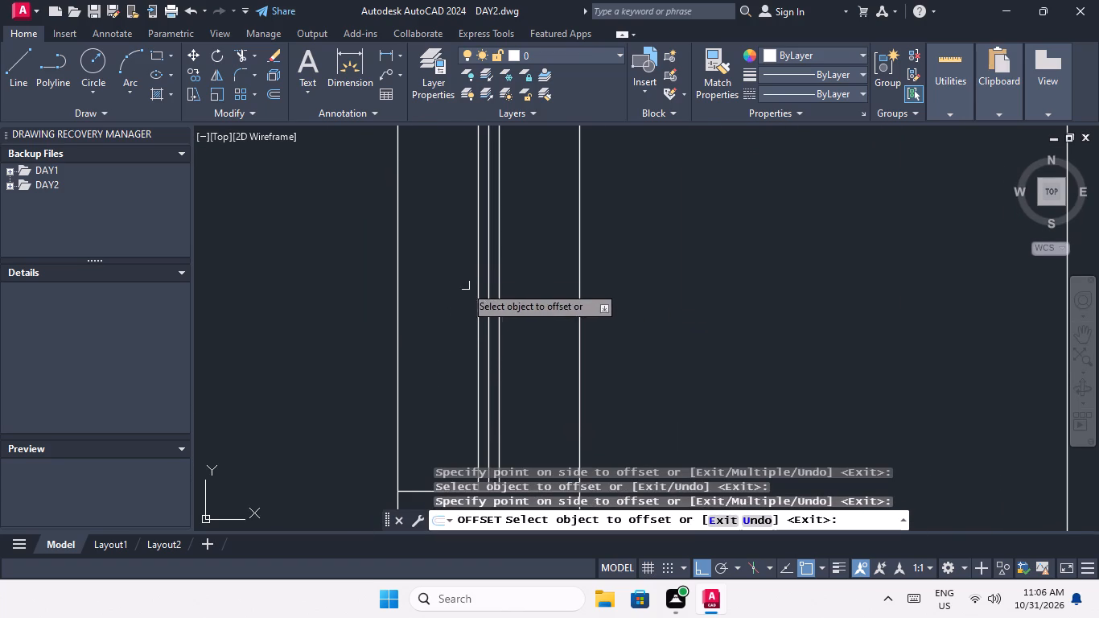
Offset the centre line of the second-row right unit's upper outer-wall window by 1/2" to both sides.
scroll(467, 278, down, 4)
scroll(536, 271, down, 2)
middle_drag(536, 271, 255, 283)
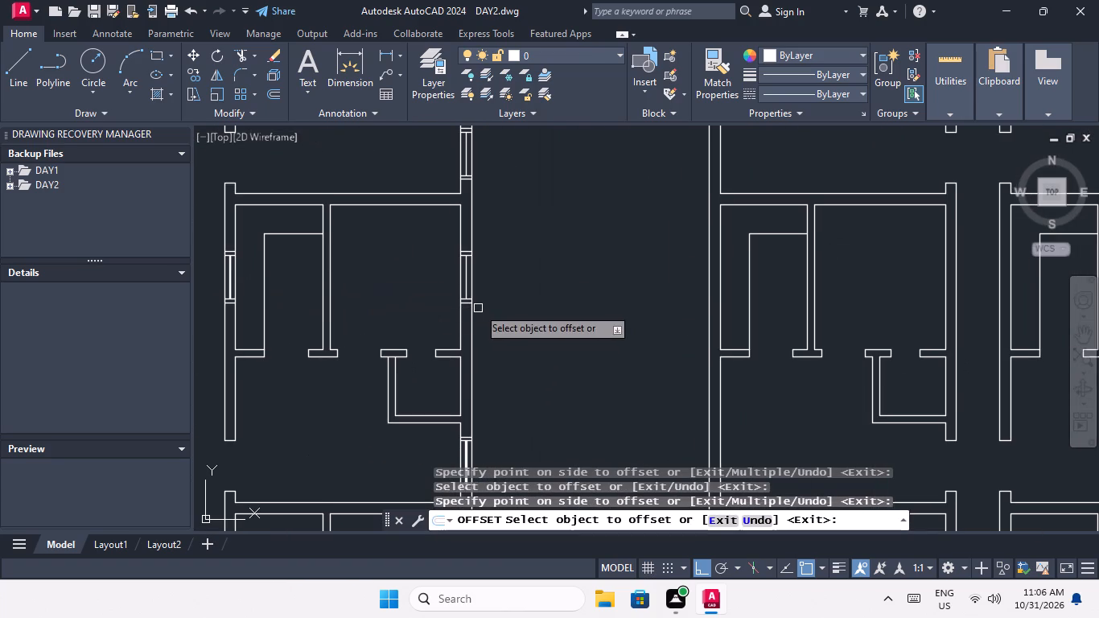
scroll(469, 270, up, 3)
drag(453, 299, 455, 300)
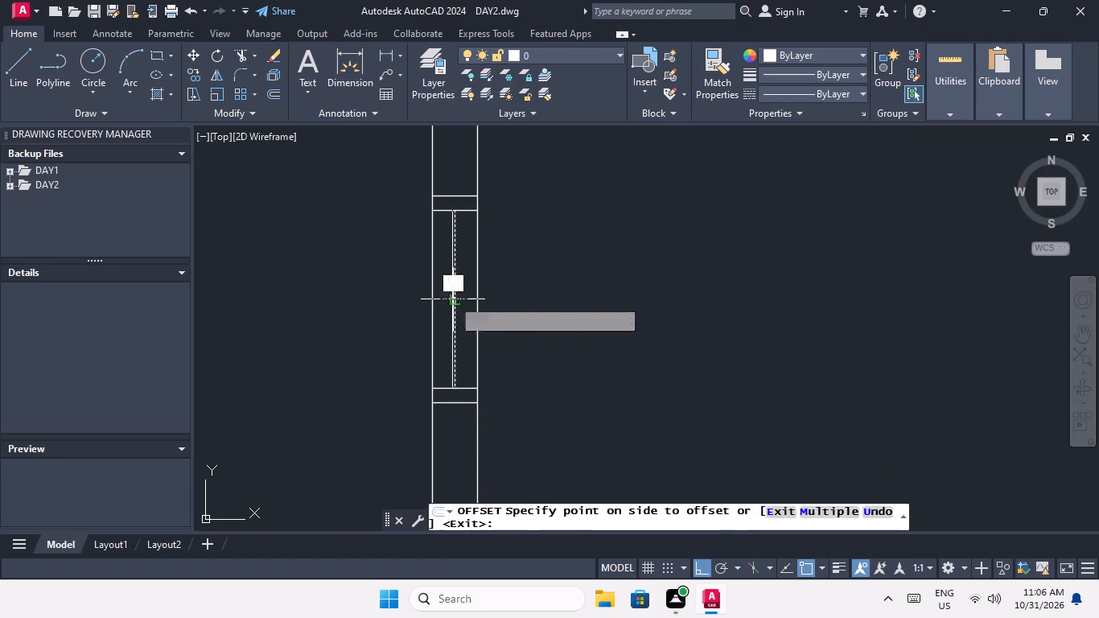
drag(455, 300, 465, 300)
click(484, 299)
scroll(461, 305, up, 3)
click(432, 318)
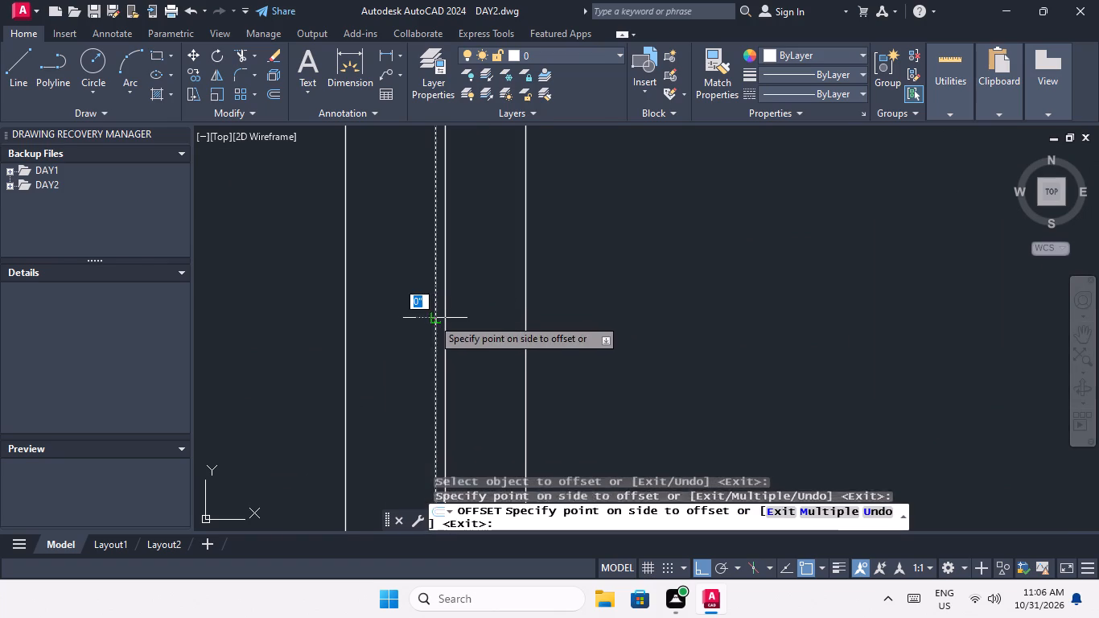
click(397, 334)
In the third row from the bottom, offset the centre line of the right unit's lower outer-wall window by 1/2" to both sides.
scroll(400, 324, down, 4)
middle_drag(482, 317, 499, 396)
scroll(511, 348, down, 3)
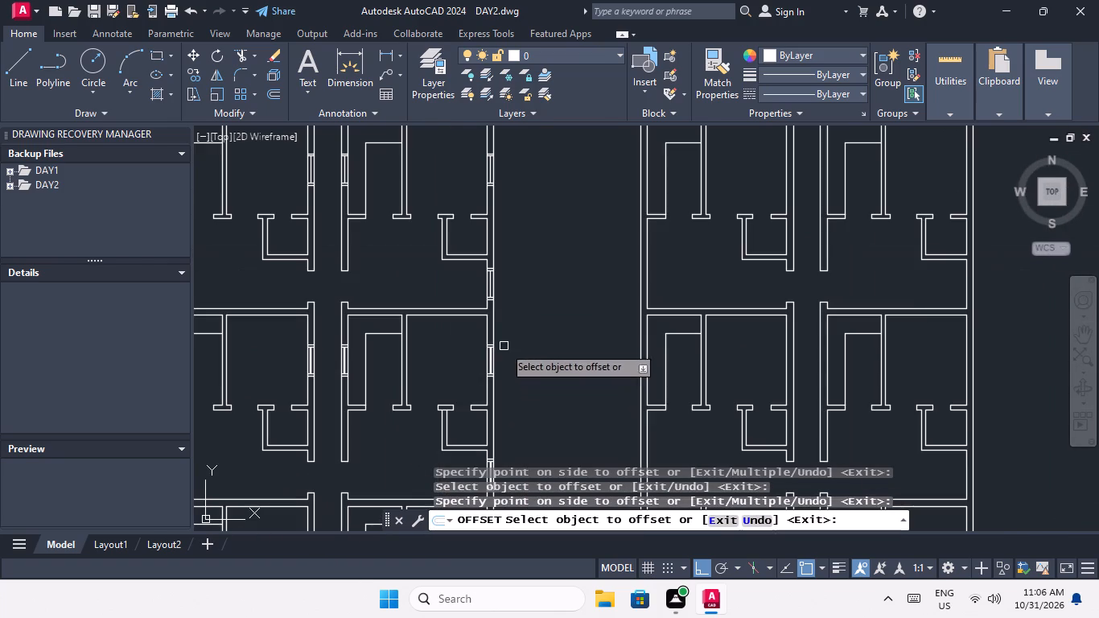
scroll(514, 270, up, 3)
scroll(412, 340, up, 2)
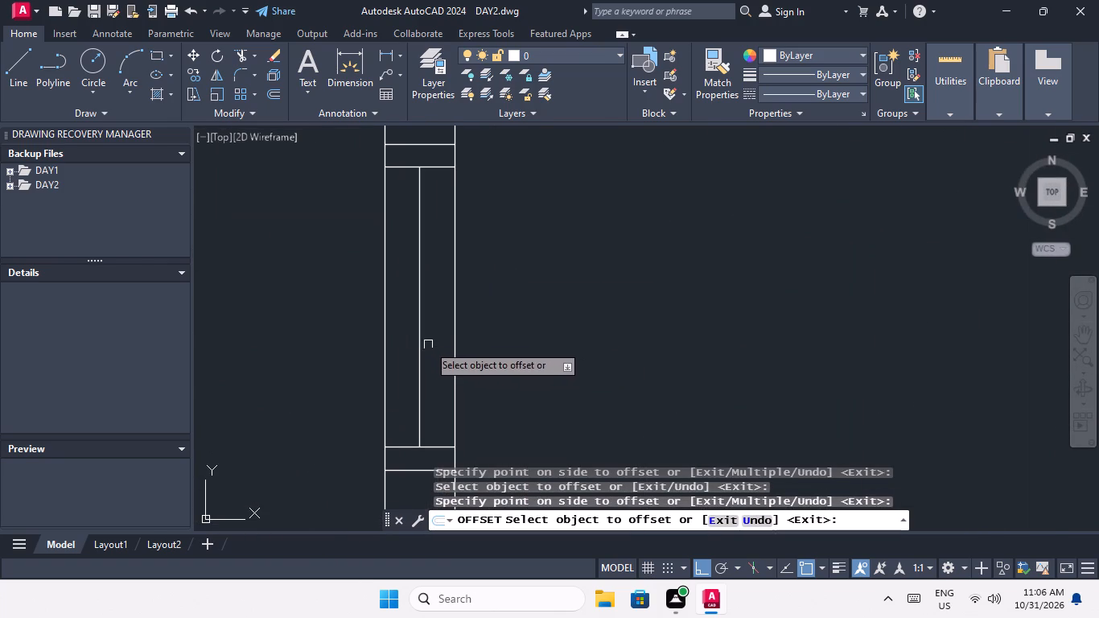
click(422, 320)
click(455, 320)
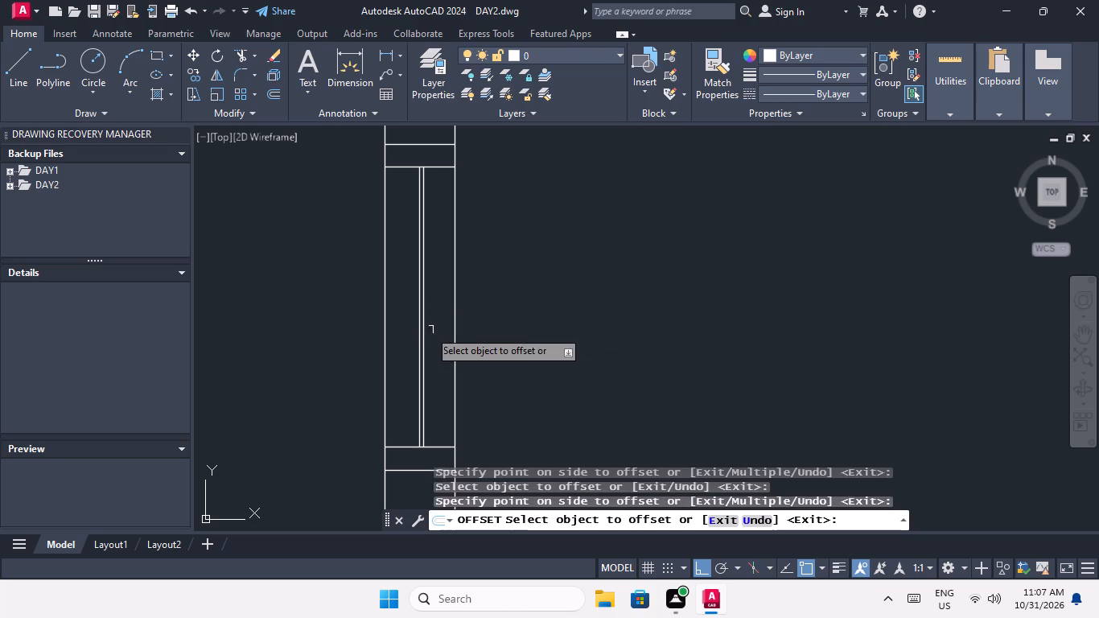
scroll(418, 335, up, 2)
drag(420, 335, 410, 340)
click(383, 353)
Offset the centre line of the third-row left unit's lower outer-wall window by 1/2" to both sides.
scroll(396, 332, down, 5)
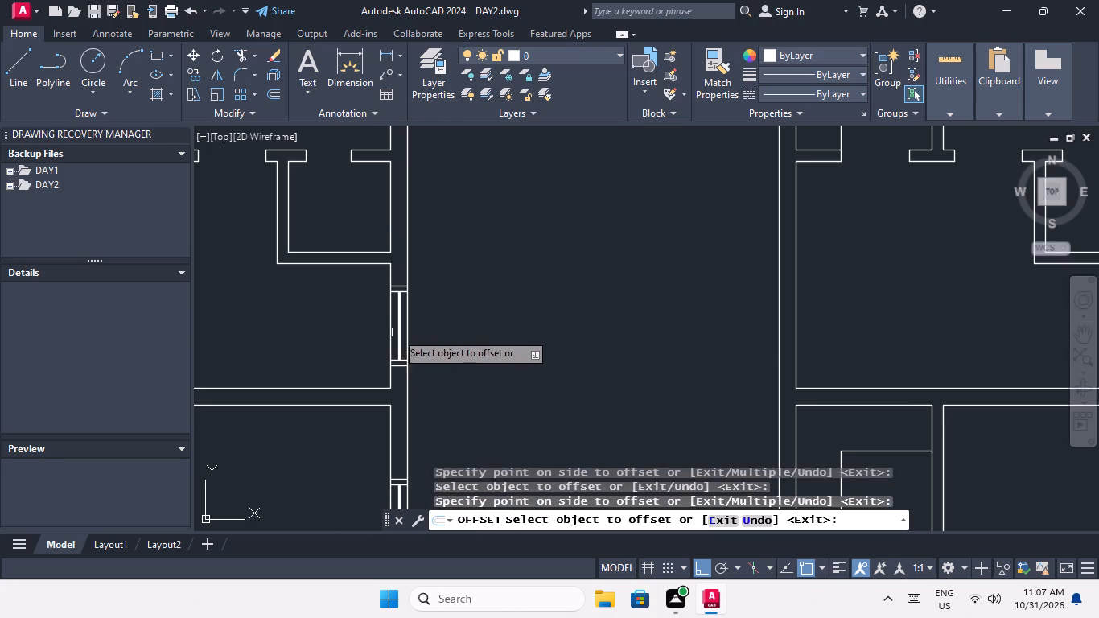
middle_drag(378, 351, 480, 351)
scroll(476, 349, down, 3)
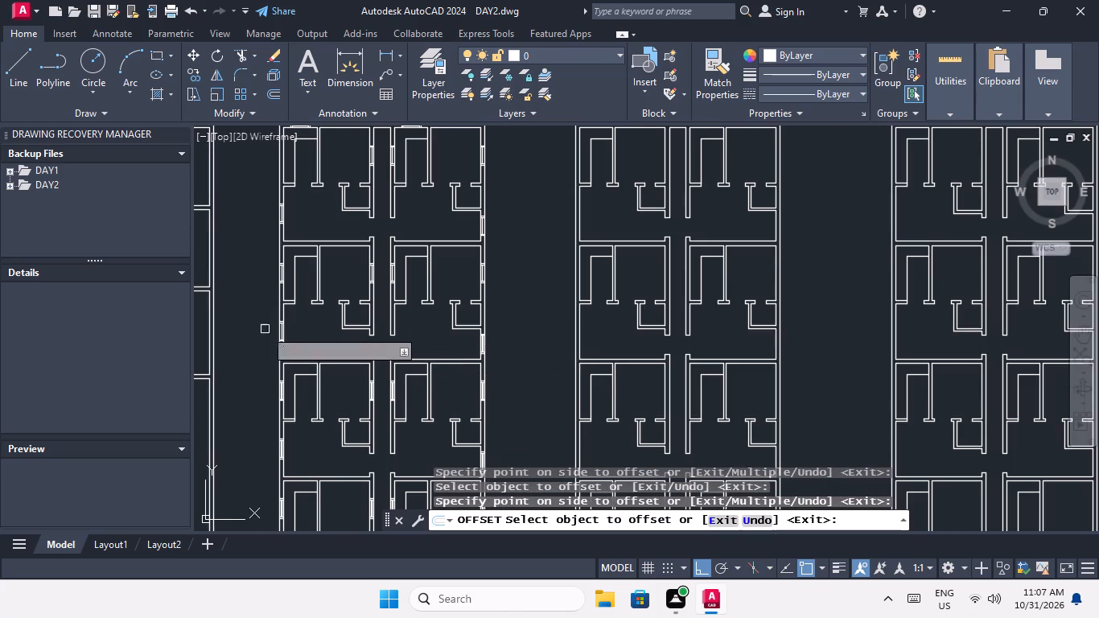
scroll(277, 333, up, 6)
drag(302, 343, 321, 343)
click(348, 341)
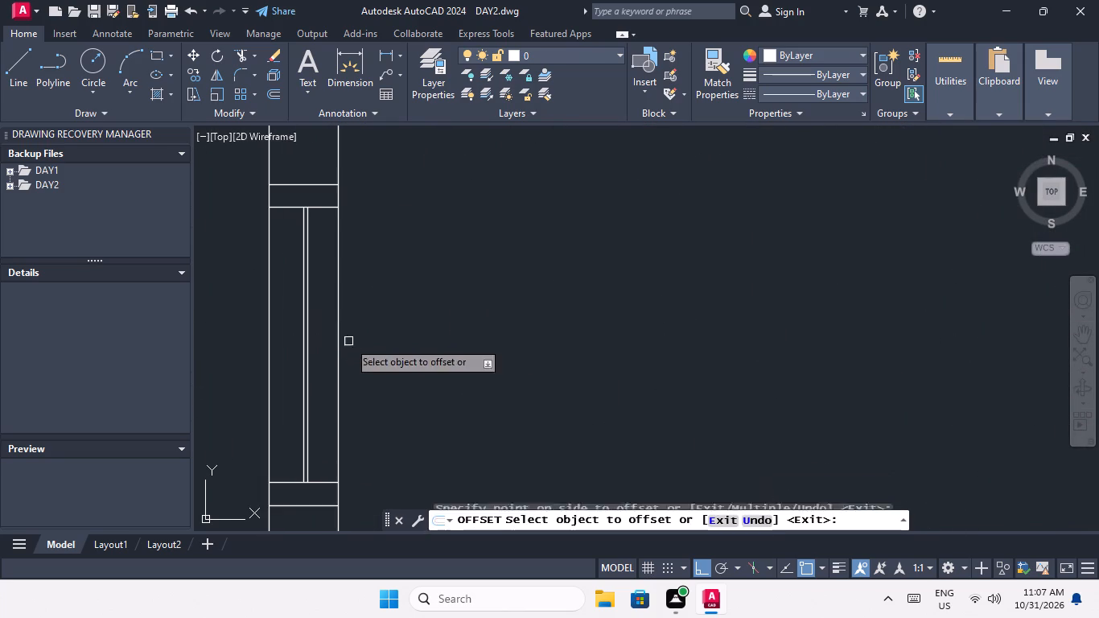
scroll(312, 351, up, 3)
drag(274, 360, 266, 364)
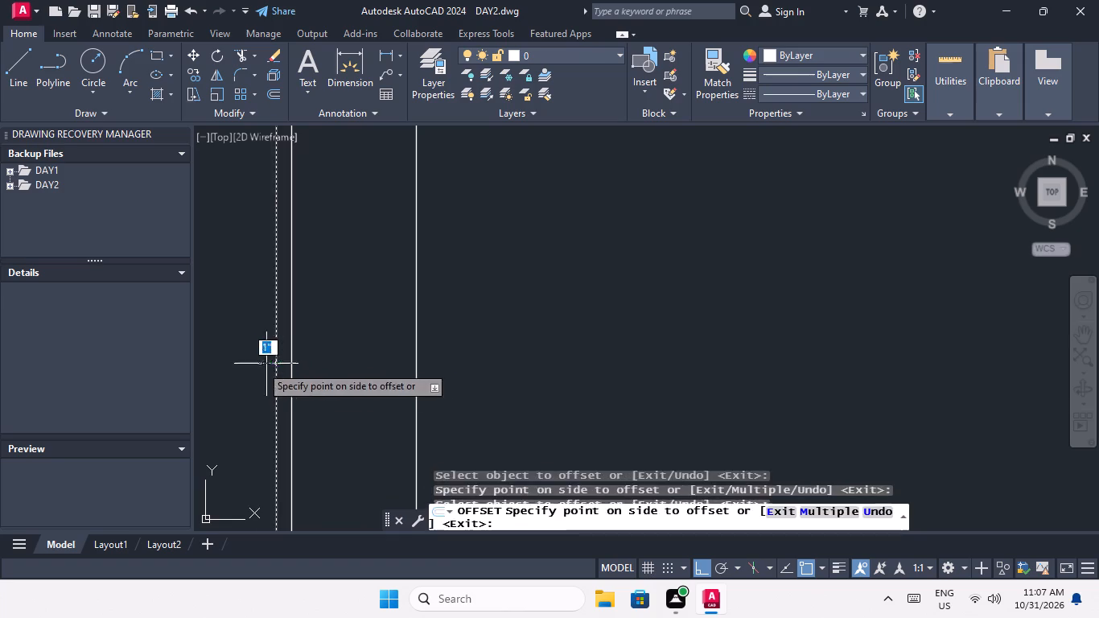
click(241, 373)
Offset the centre line of the third-row left unit's upper outer-wall window by 1/2" to both sides.
scroll(277, 340, down, 5)
middle_drag(424, 340, 428, 435)
scroll(436, 377, down, 3)
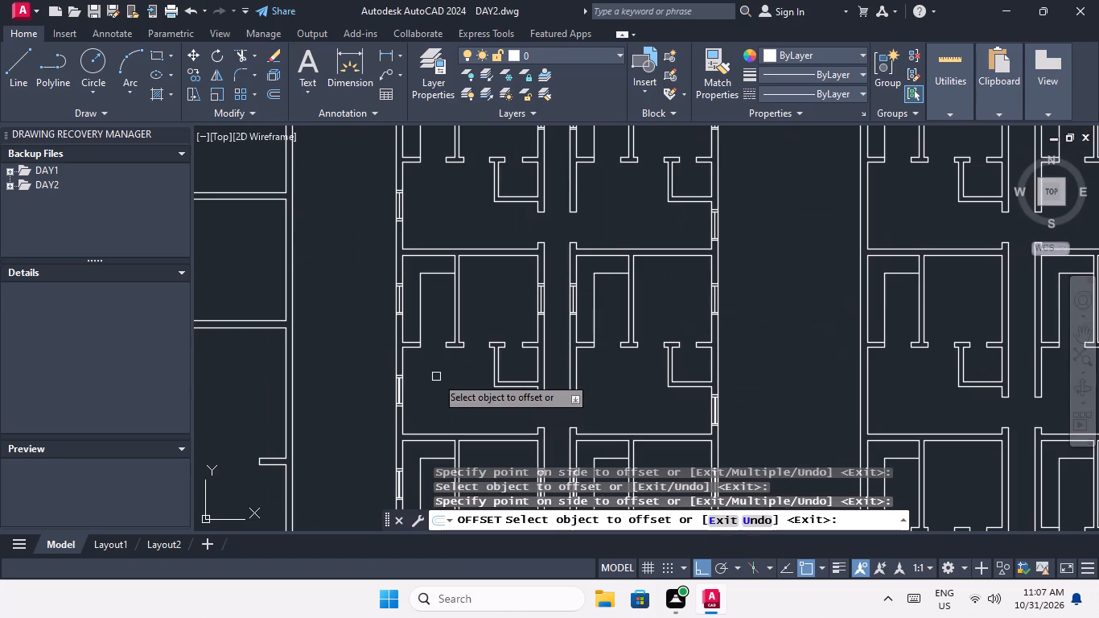
scroll(386, 318, up, 3)
scroll(443, 259, up, 2)
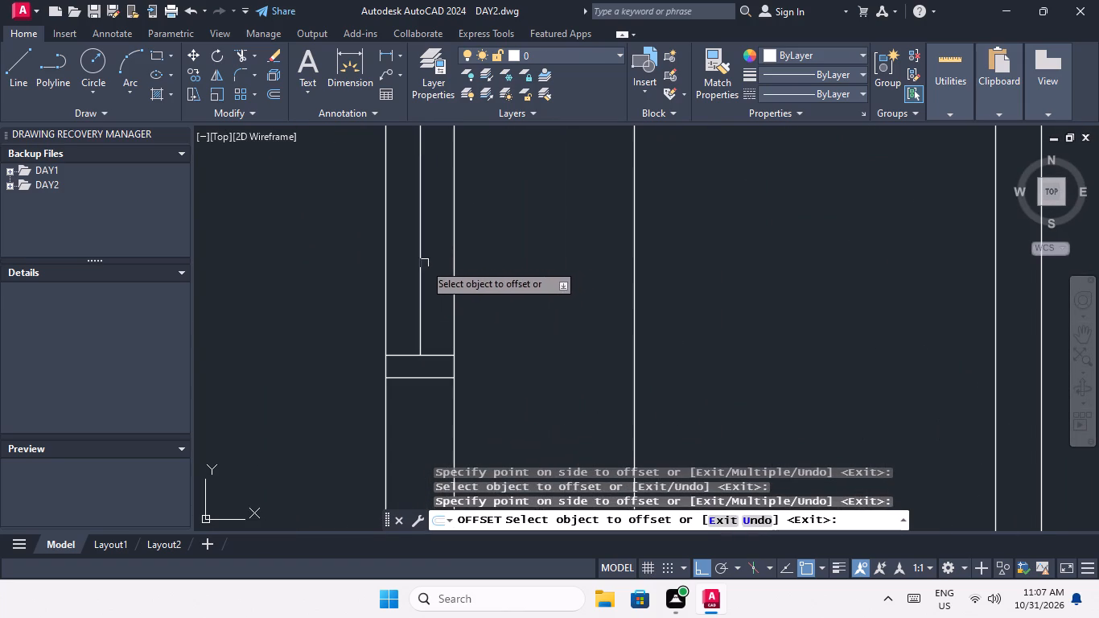
drag(418, 266, 429, 266)
click(445, 265)
scroll(399, 288, up, 2)
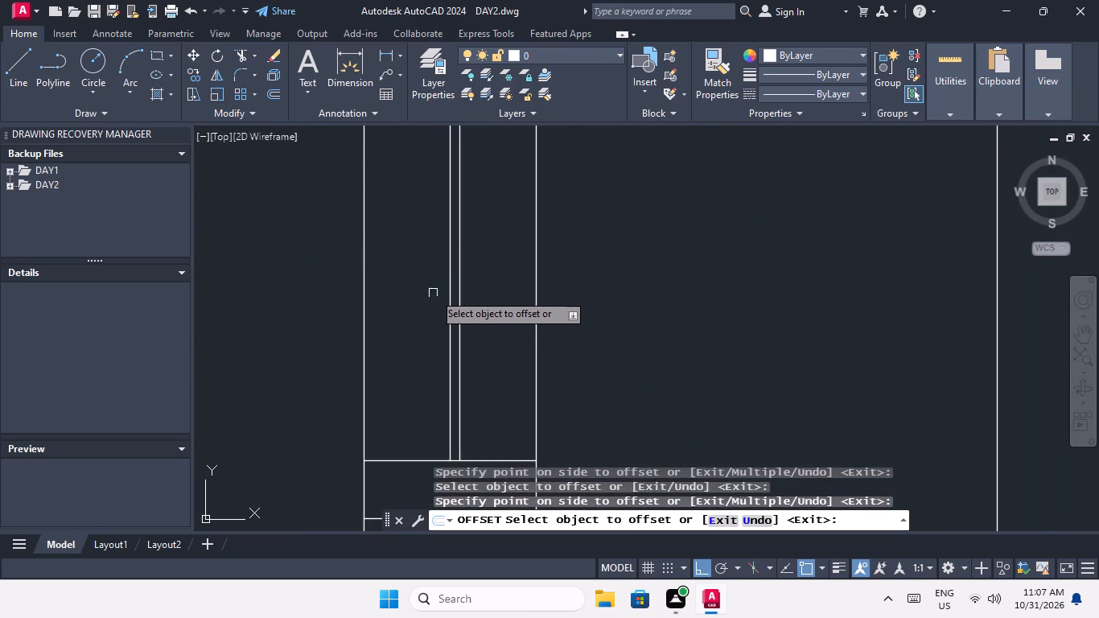
drag(447, 286, 410, 302)
click(393, 308)
scroll(400, 297, down, 7)
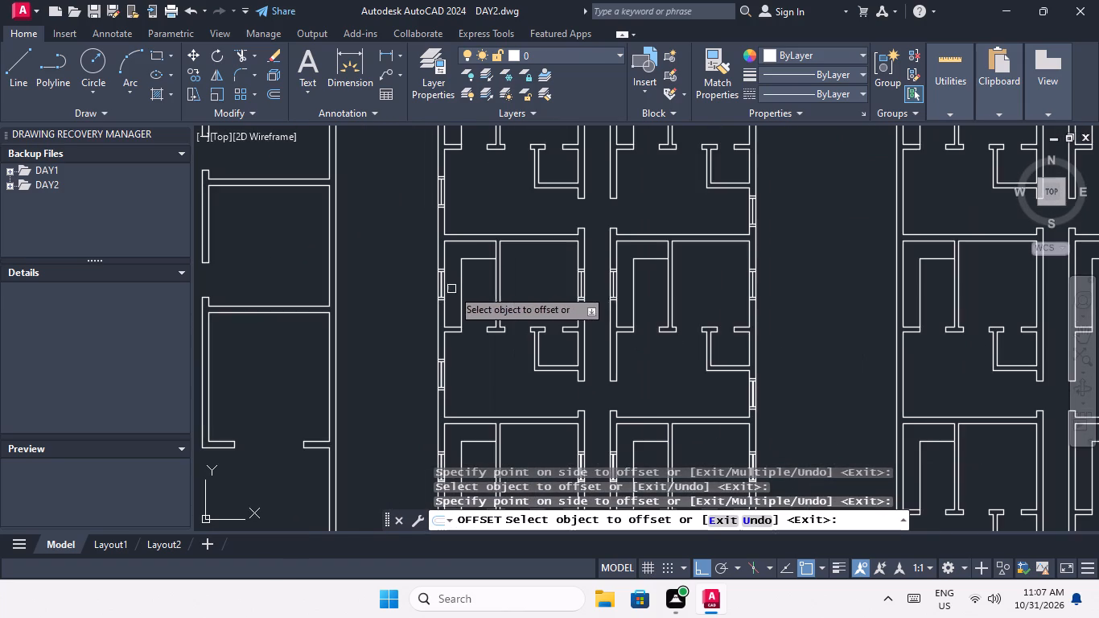
In the third row from the bottom, offset the centre line of the left unit's corridor-wall window by 1/2" to both sides.
scroll(591, 290, up, 5)
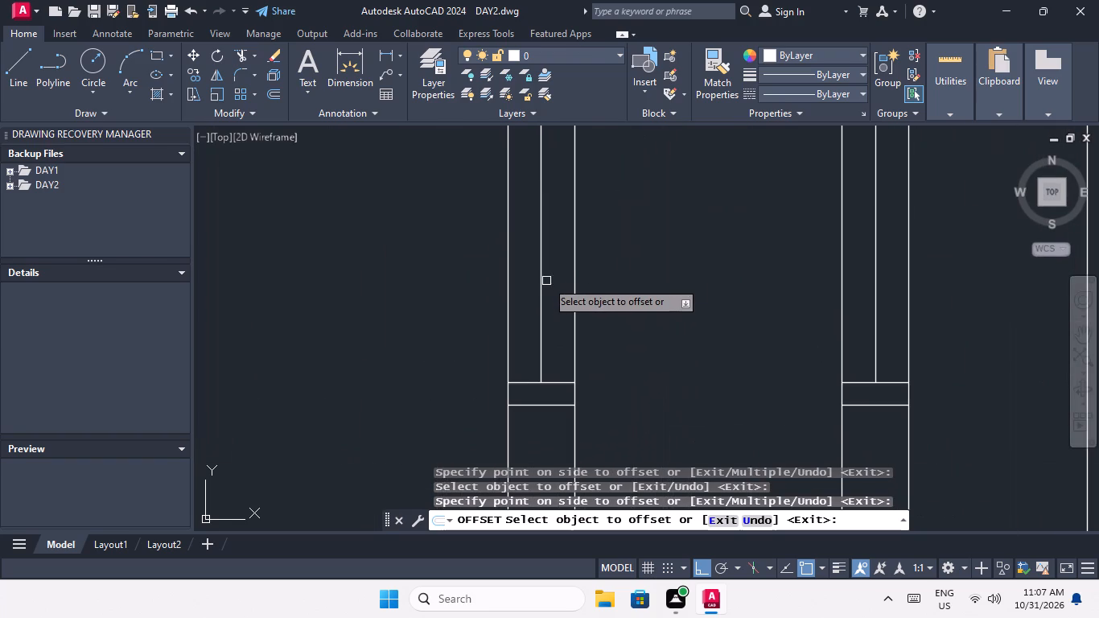
drag(542, 281, 550, 281)
click(581, 279)
scroll(533, 292, up, 2)
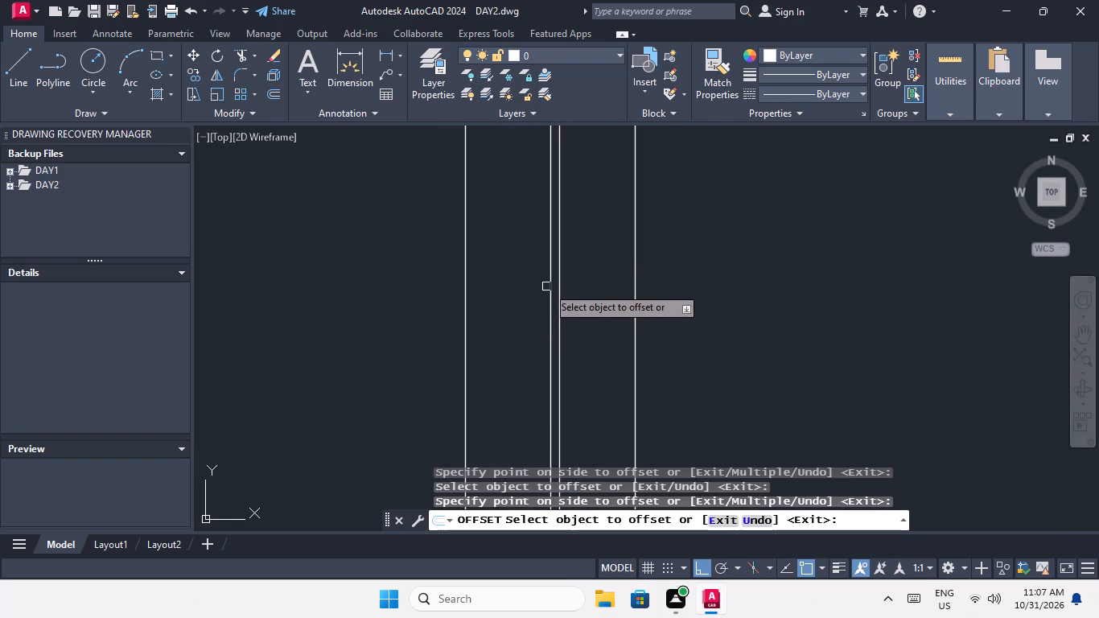
drag(549, 285, 532, 294)
click(516, 306)
Offset the centre line of the third-row right unit's corridor-wall window by 1/2" to both sides.
scroll(525, 282, down, 5)
middle_drag(559, 292, 430, 289)
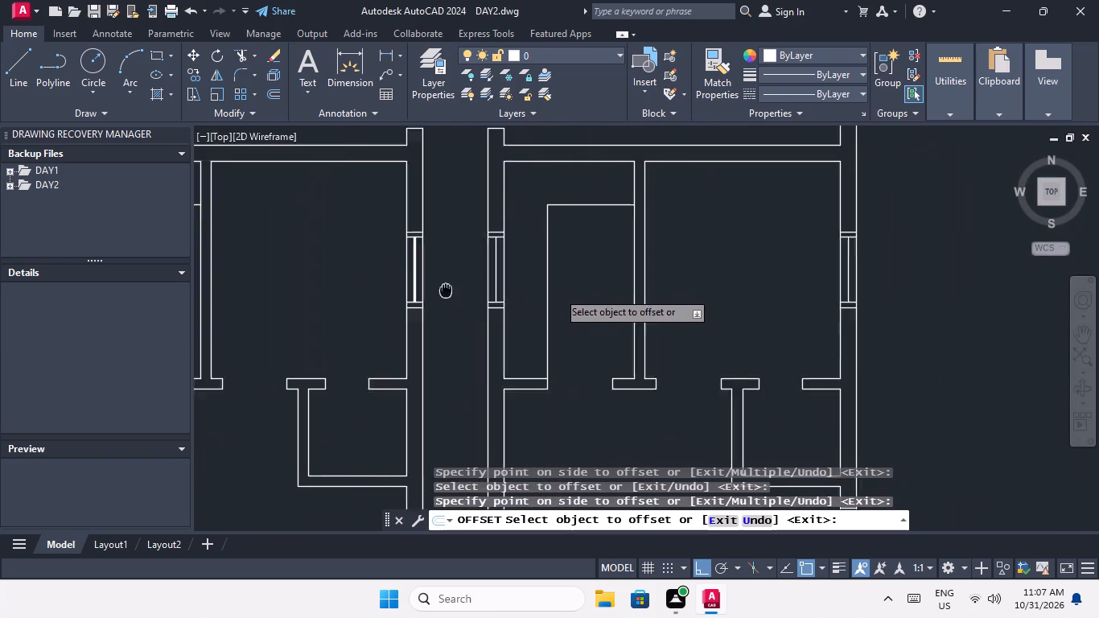
middle_drag(430, 289, 394, 289)
scroll(451, 272, up, 3)
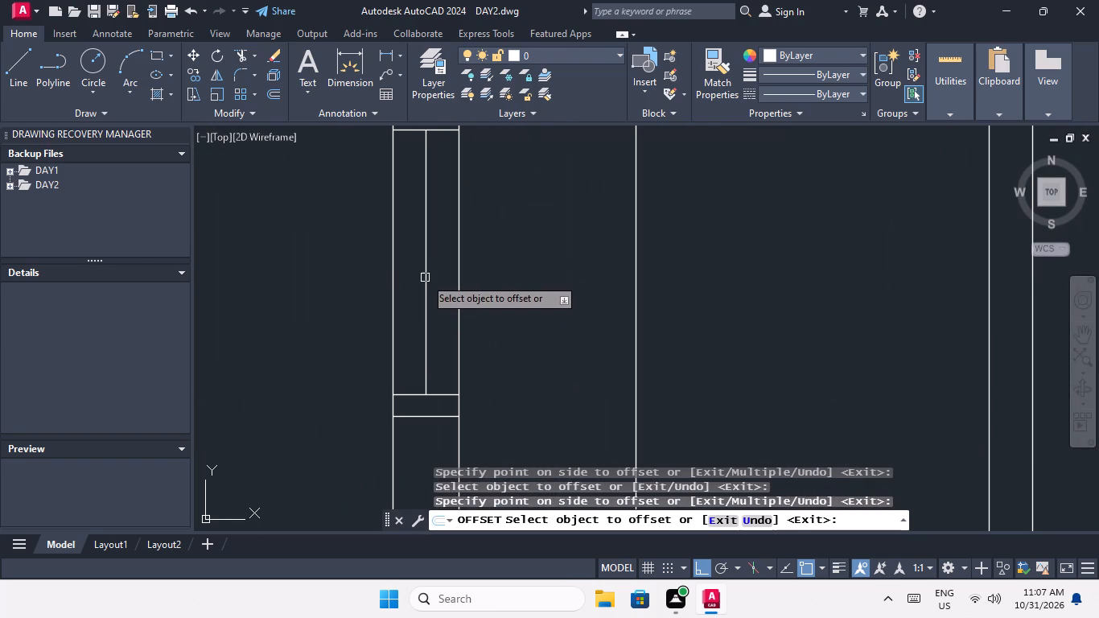
click(426, 277)
click(461, 276)
scroll(421, 289, up, 2)
drag(430, 286, 405, 300)
click(391, 309)
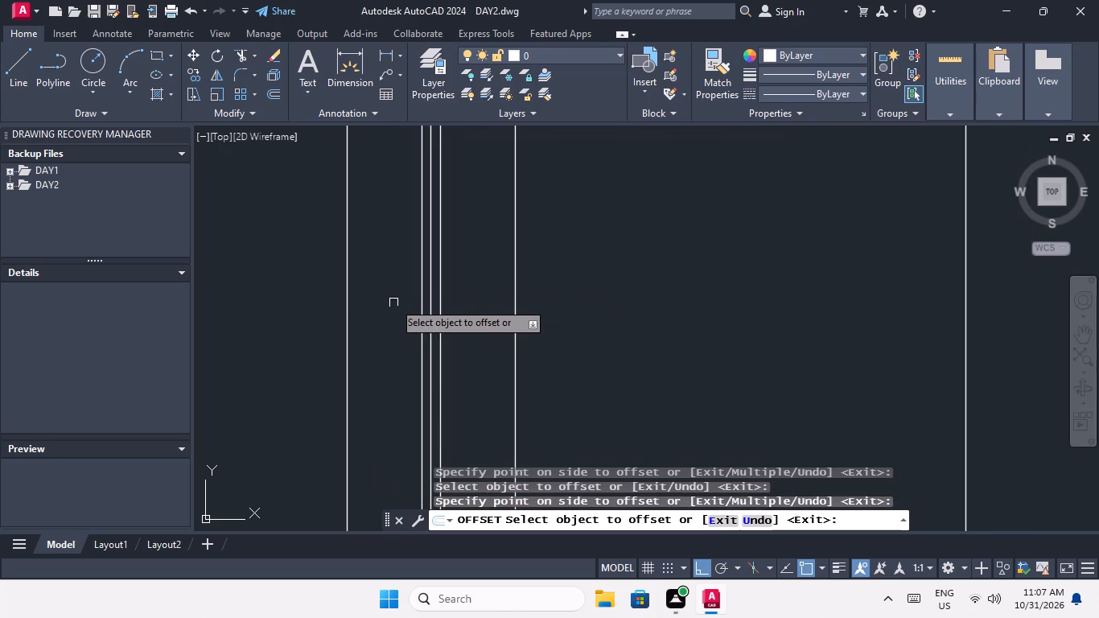
Offset the centre line of the third-row right unit's upper outer-wall window by 1/2" to both sides.
scroll(397, 286, down, 6)
middle_drag(447, 230, 438, 181)
middle_drag(446, 249, 443, 239)
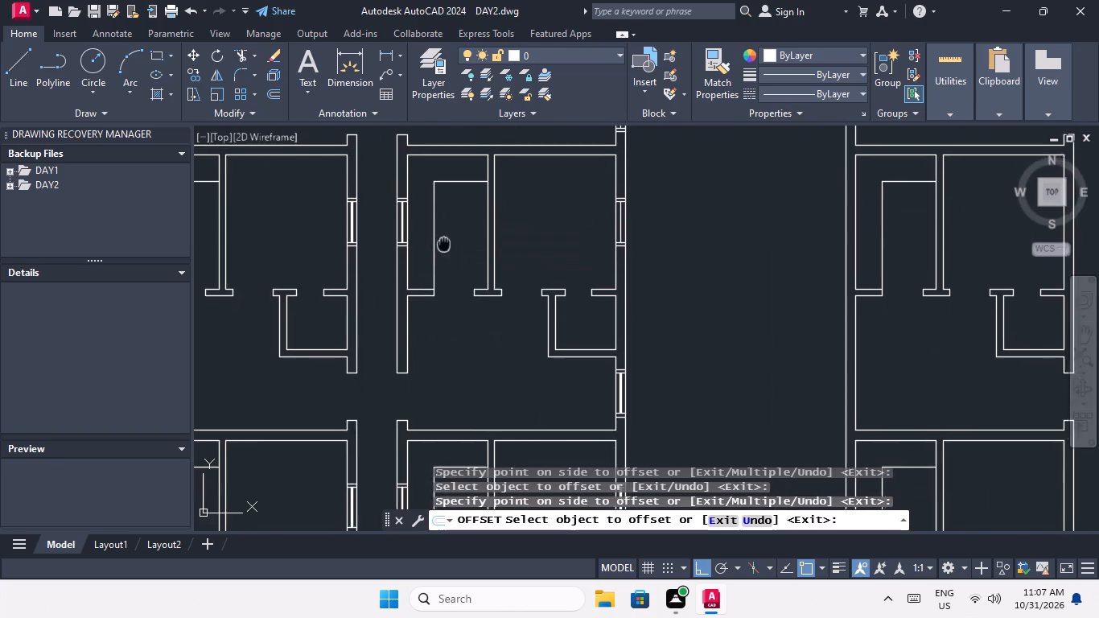
middle_drag(443, 239, 433, 184)
middle_drag(435, 186, 354, 336)
scroll(538, 315, up, 3)
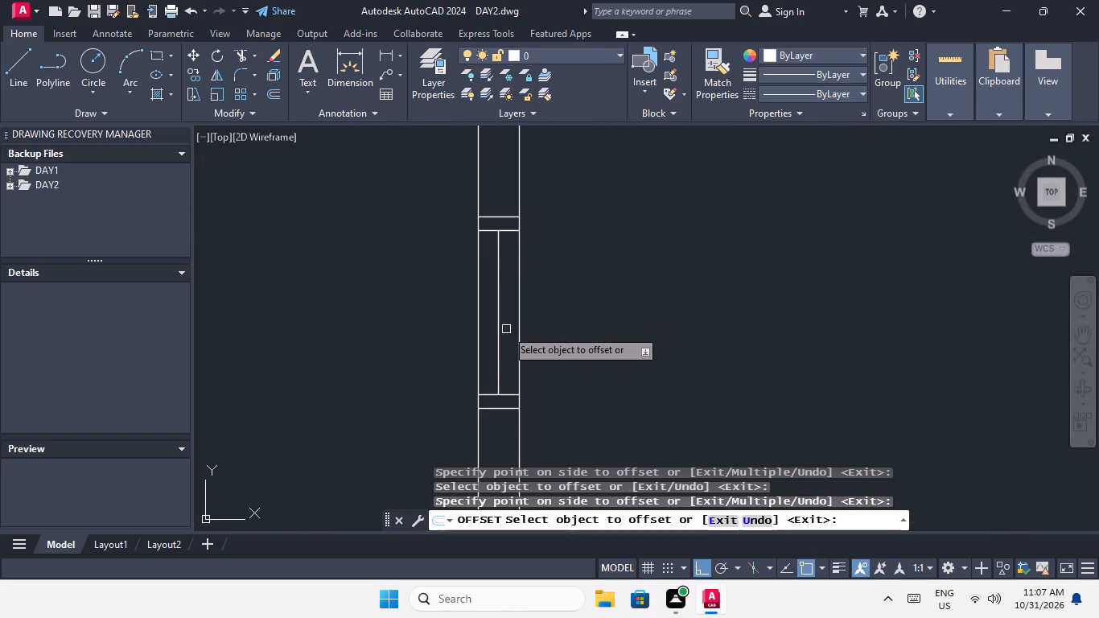
drag(496, 327, 506, 328)
click(520, 328)
scroll(500, 333, up, 2)
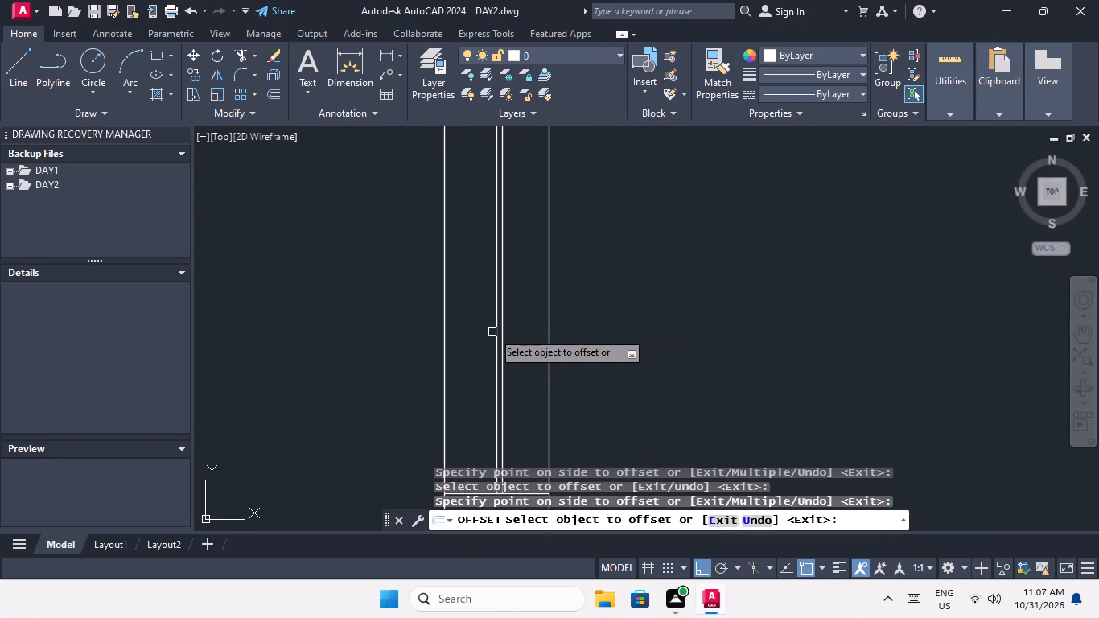
drag(496, 328, 459, 347)
click(442, 356)
In the top row, offset the centre line of the right unit's lower outer-wall window by 1/2" to both sides.
scroll(459, 329, down, 4)
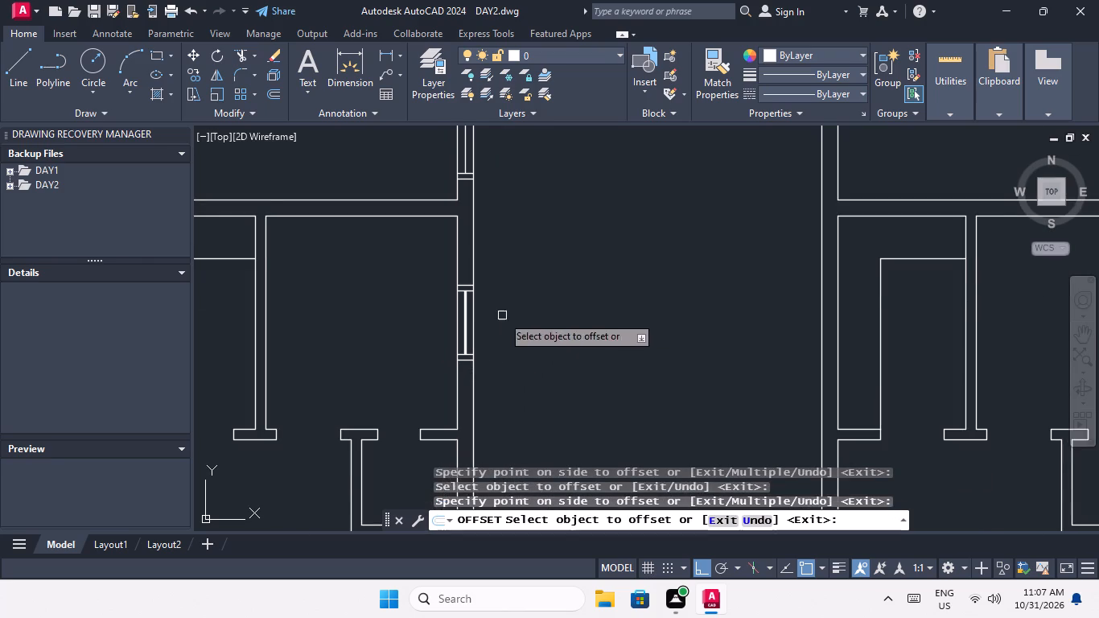
middle_drag(503, 316, 496, 435)
scroll(471, 249, up, 3)
drag(418, 302, 456, 299)
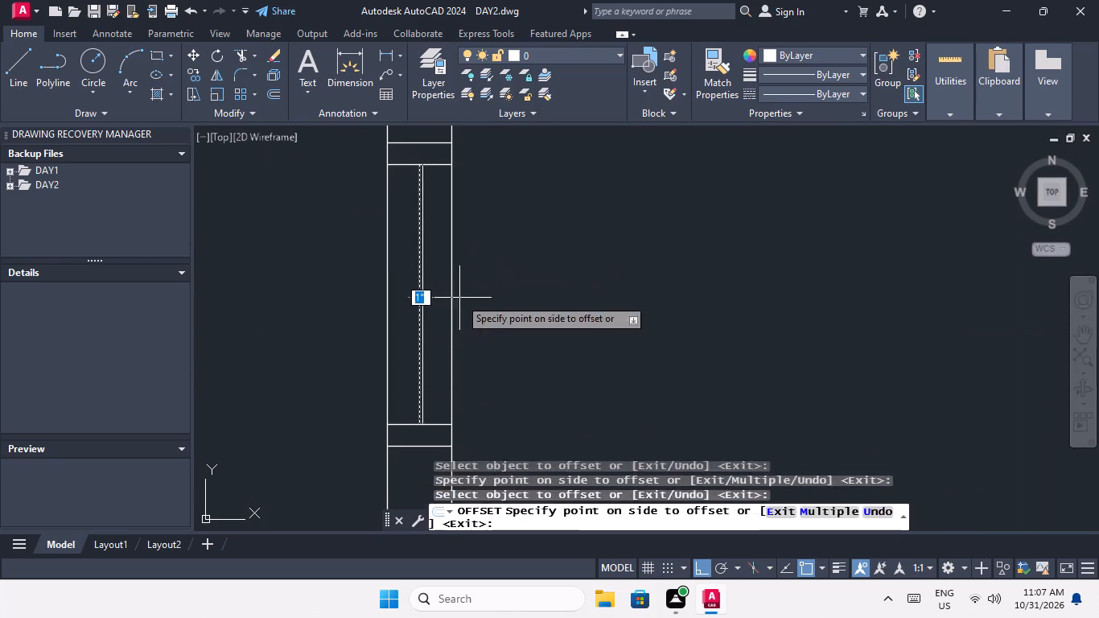
click(459, 298)
scroll(425, 311, up, 3)
drag(402, 322, 395, 329)
click(368, 344)
Offset the centre line of the top-row left unit's outer side-wall window by 1/2" to both sides.
scroll(400, 304, down, 4)
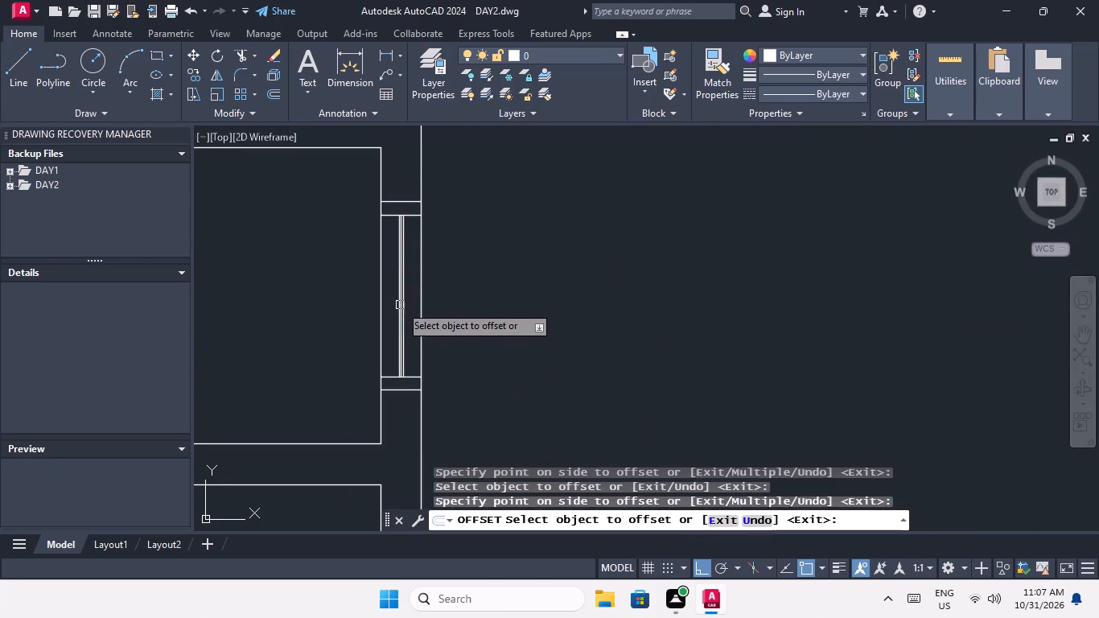
middle_drag(368, 328, 550, 325)
scroll(525, 320, down, 3)
middle_drag(407, 321, 505, 326)
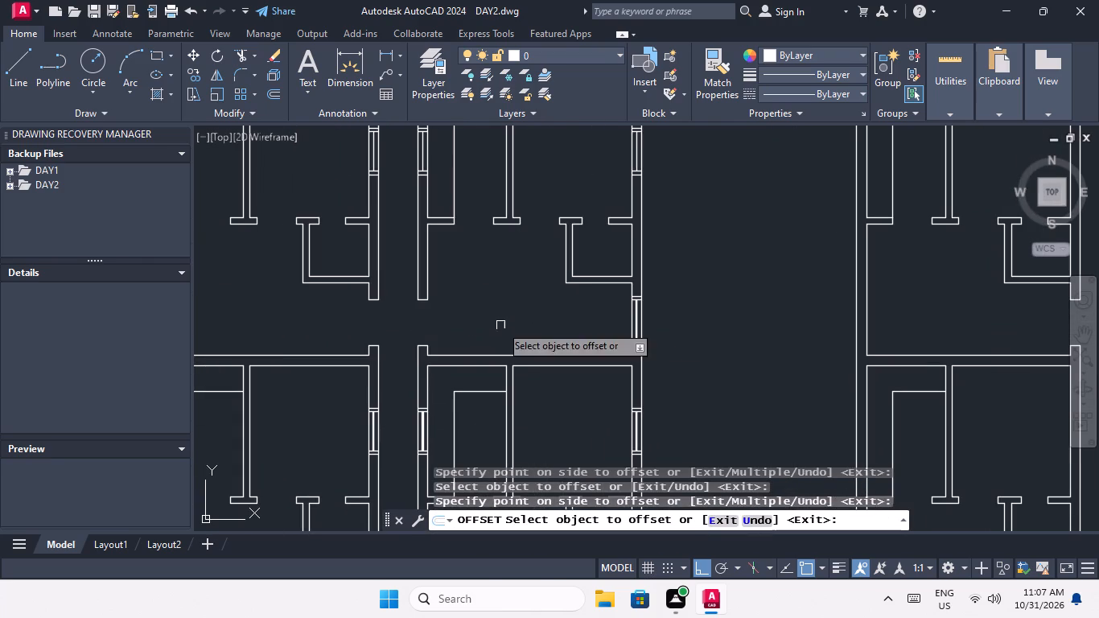
middle_drag(547, 328, 602, 328)
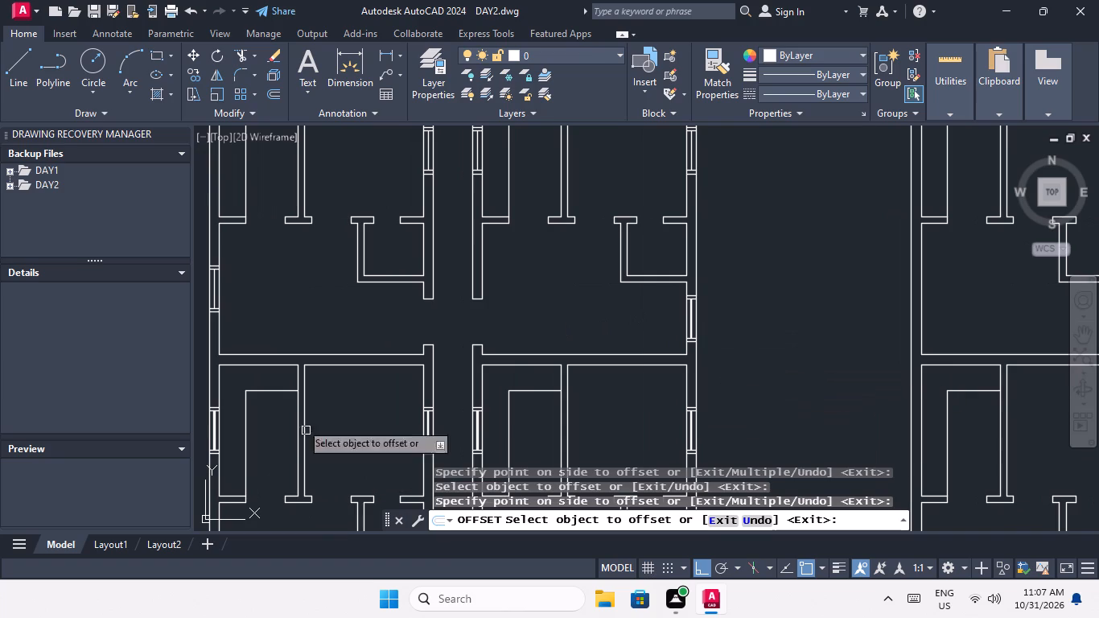
middle_drag(300, 319, 706, 349)
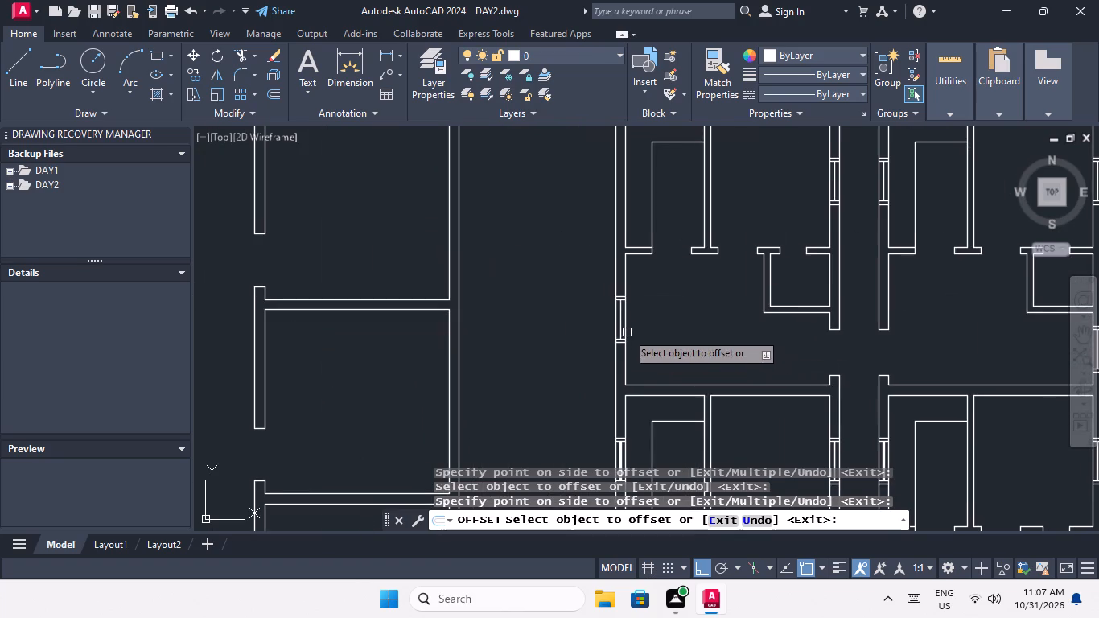
scroll(626, 331, up, 4)
drag(587, 283, 600, 286)
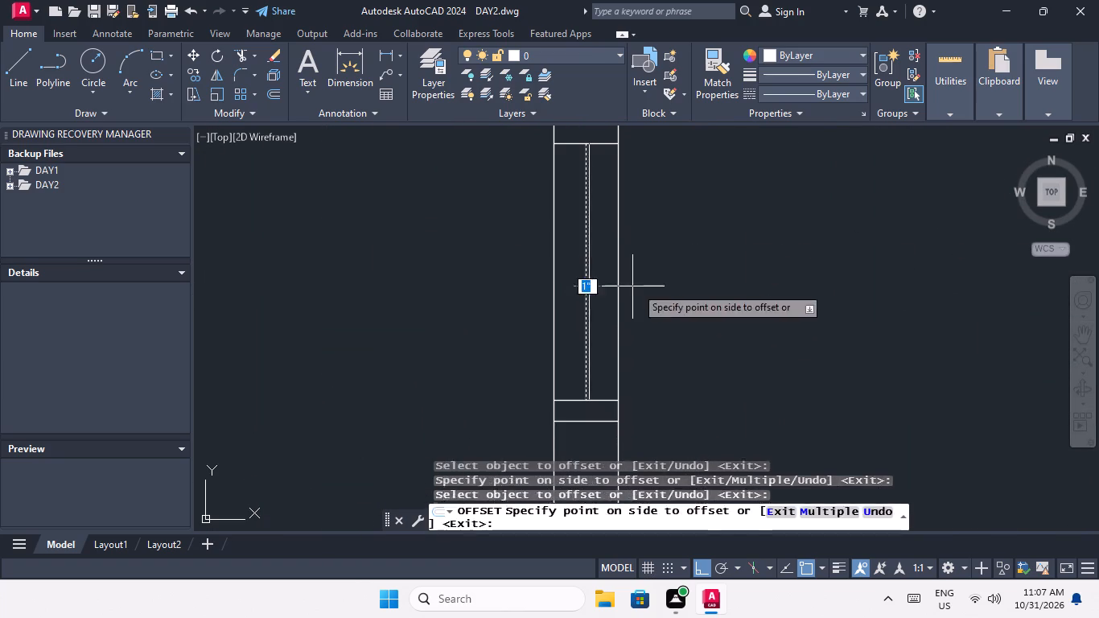
click(636, 286)
scroll(582, 308, up, 2)
drag(588, 307, 546, 327)
click(536, 332)
Offset the centre line of the top-row left unit's corridor-wall window by 1/2" to both sides.
scroll(542, 312, down, 4)
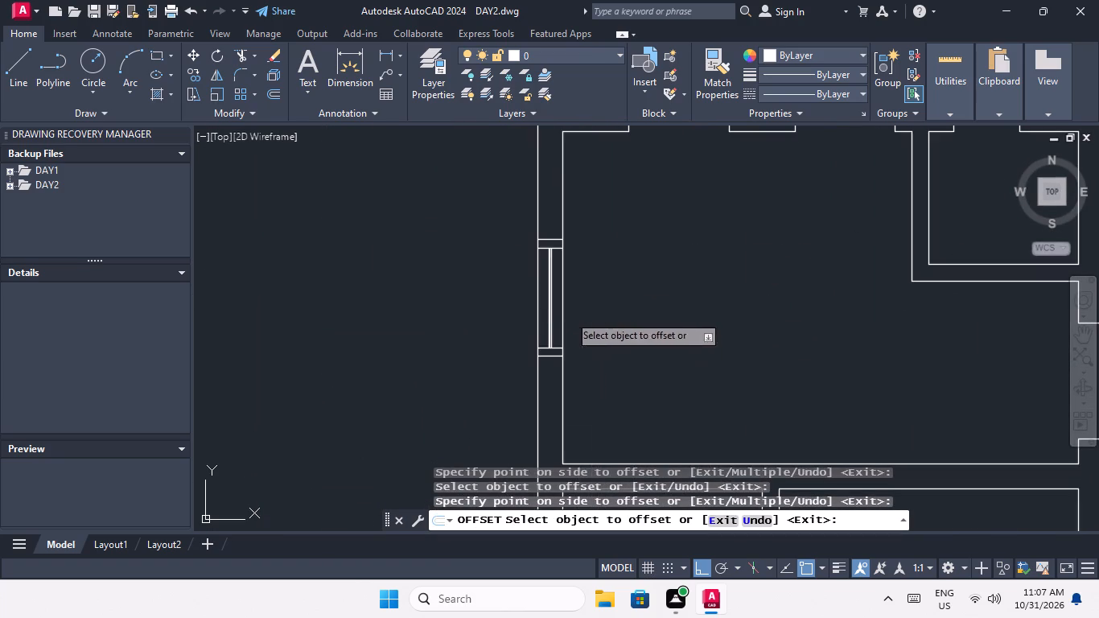
middle_drag(635, 282, 529, 430)
scroll(563, 375, down, 2)
middle_drag(597, 363, 450, 373)
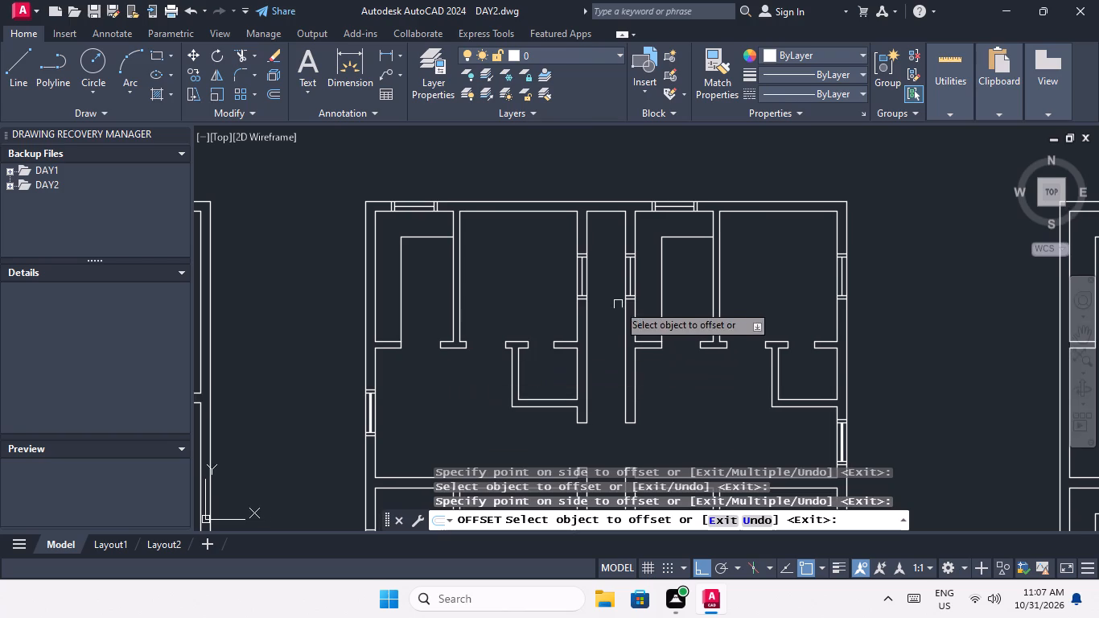
scroll(587, 273, up, 4)
drag(546, 305, 574, 301)
click(579, 299)
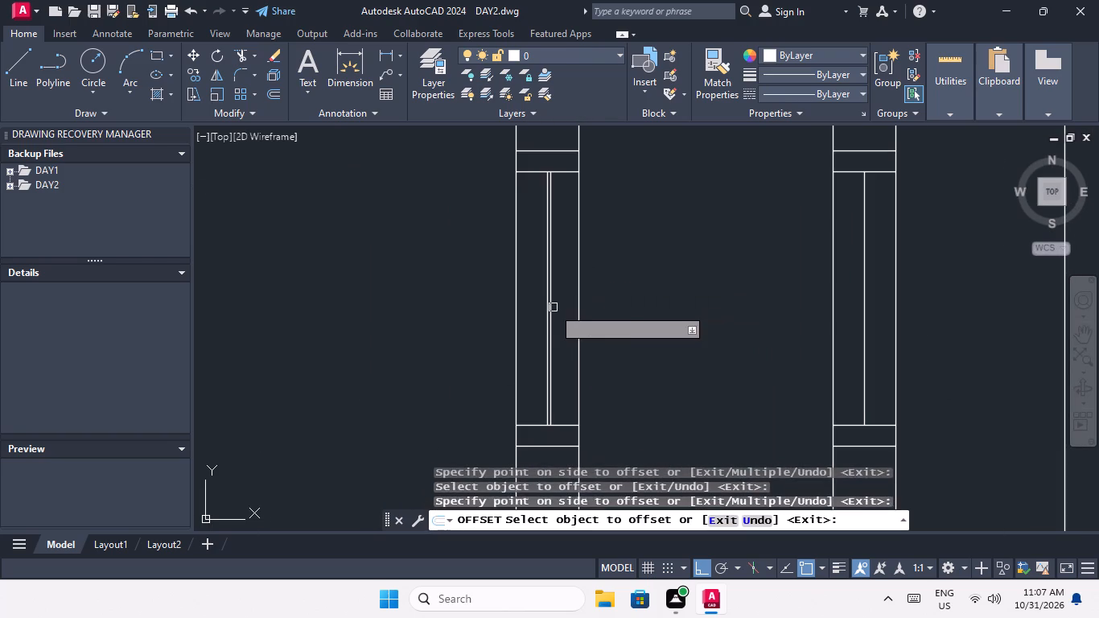
scroll(553, 307, up, 3)
drag(527, 327, 493, 348)
click(486, 352)
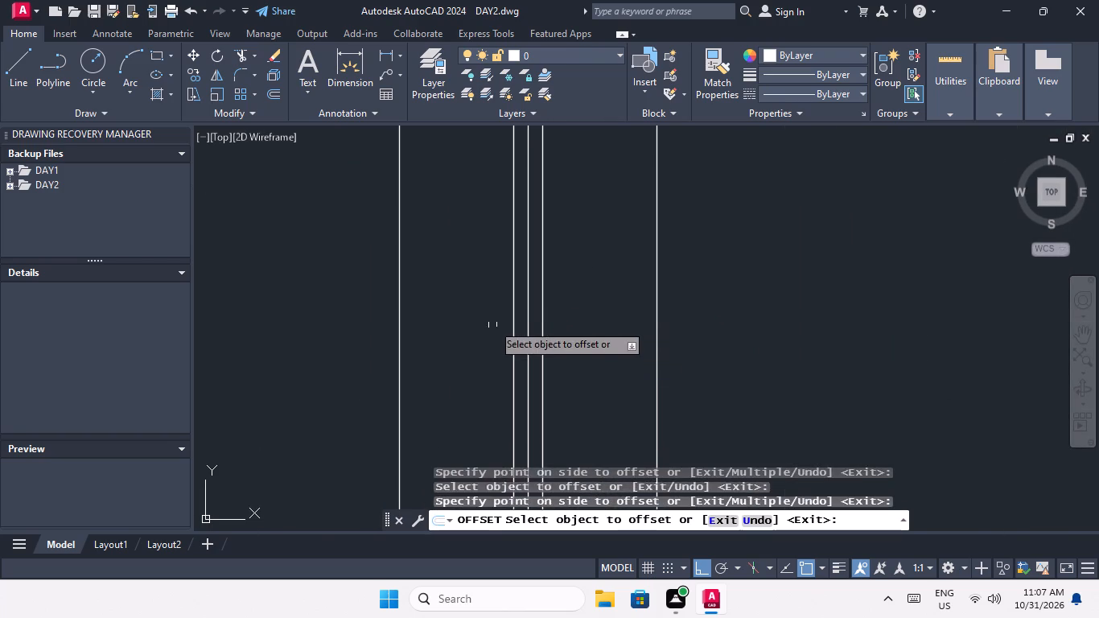
Offset the centre line of the top-row right unit's corridor-wall window by 1/2" to both sides.
scroll(493, 321, down, 6)
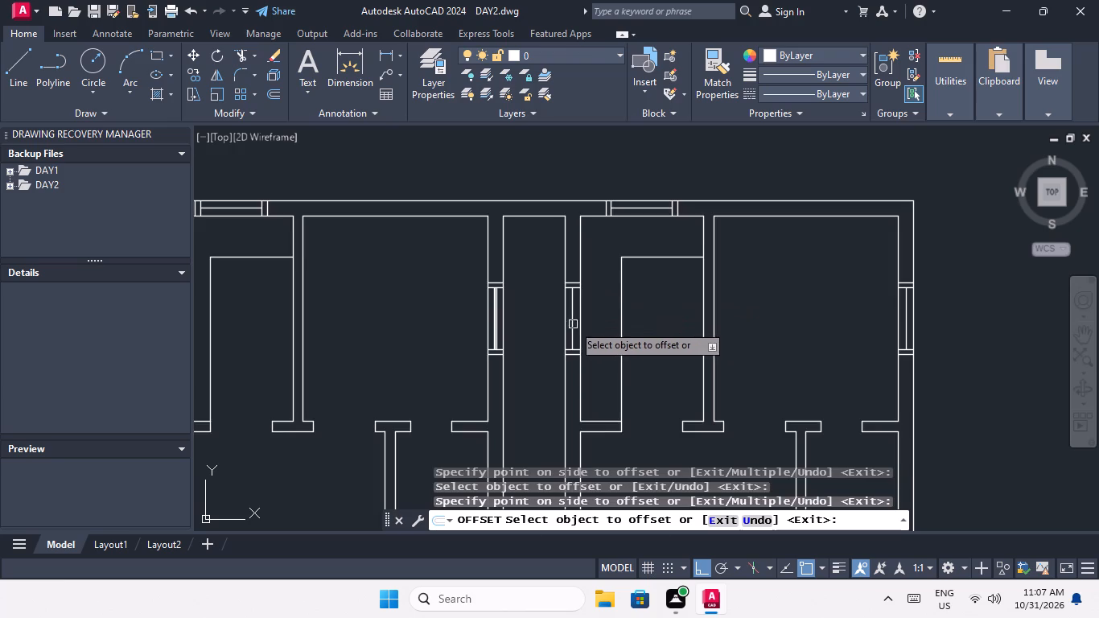
scroll(573, 324, up, 3)
drag(567, 320, 587, 323)
click(613, 323)
scroll(564, 334, up, 3)
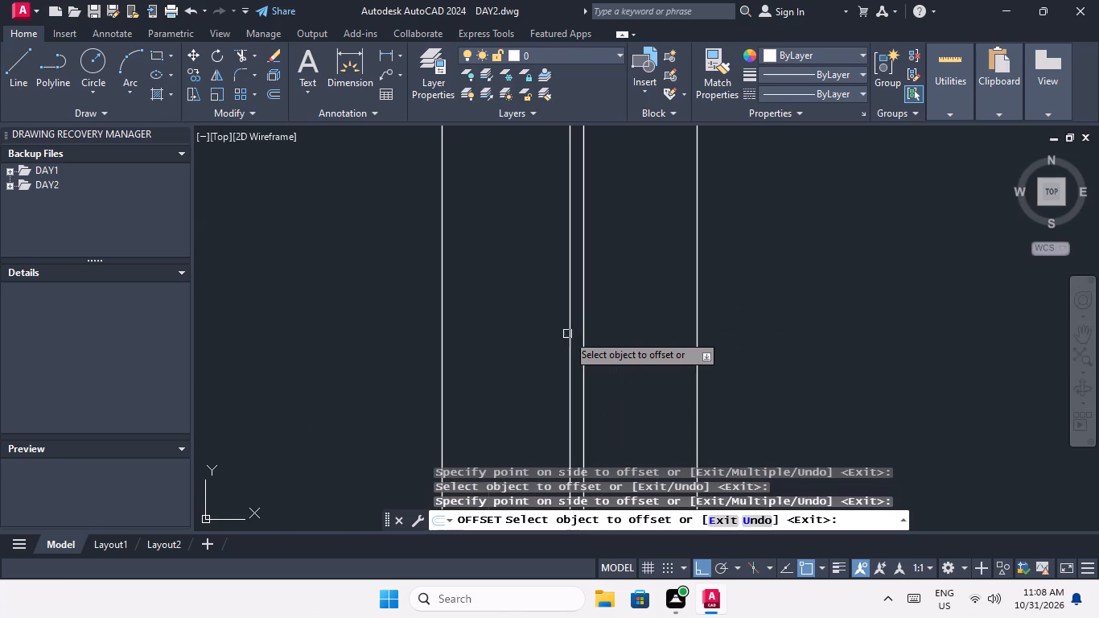
drag(570, 338, 559, 343)
click(522, 364)
Offset the centre line of the top-row right unit's upper outer side-wall window by 1/2" to both sides.
scroll(533, 315, down, 5)
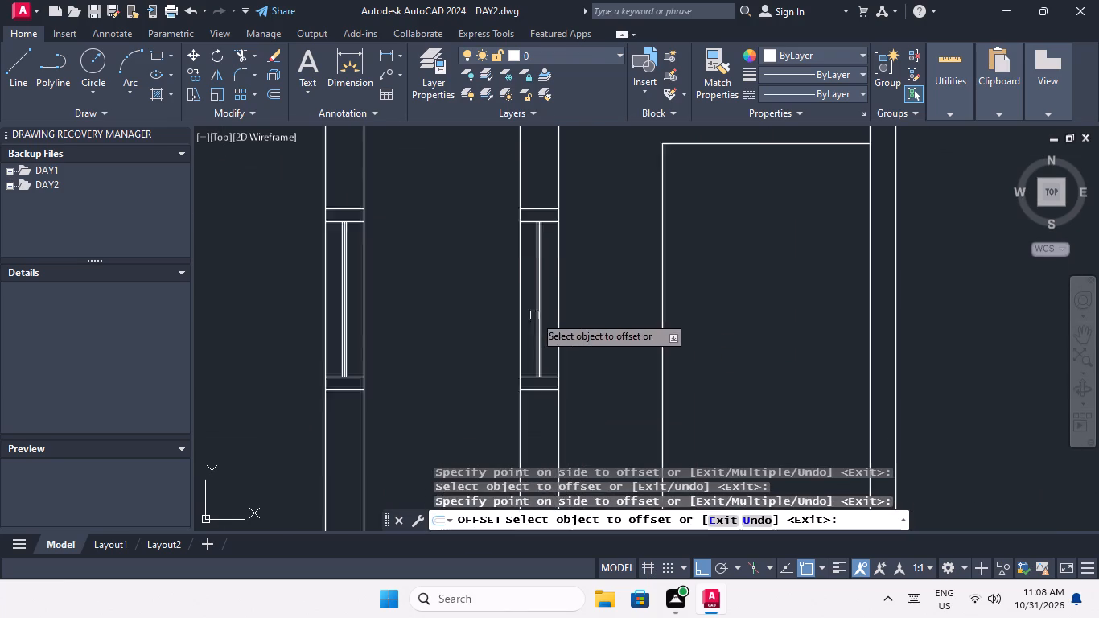
scroll(592, 315, down, 1)
middle_drag(591, 315, 373, 274)
scroll(673, 274, up, 3)
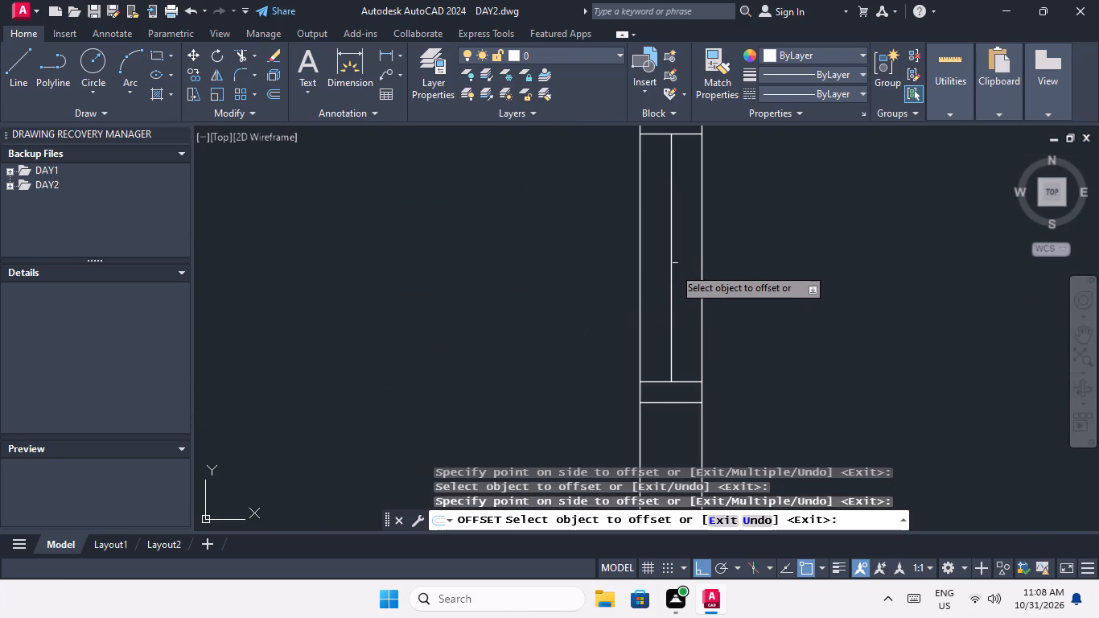
drag(672, 266, 688, 266)
click(714, 265)
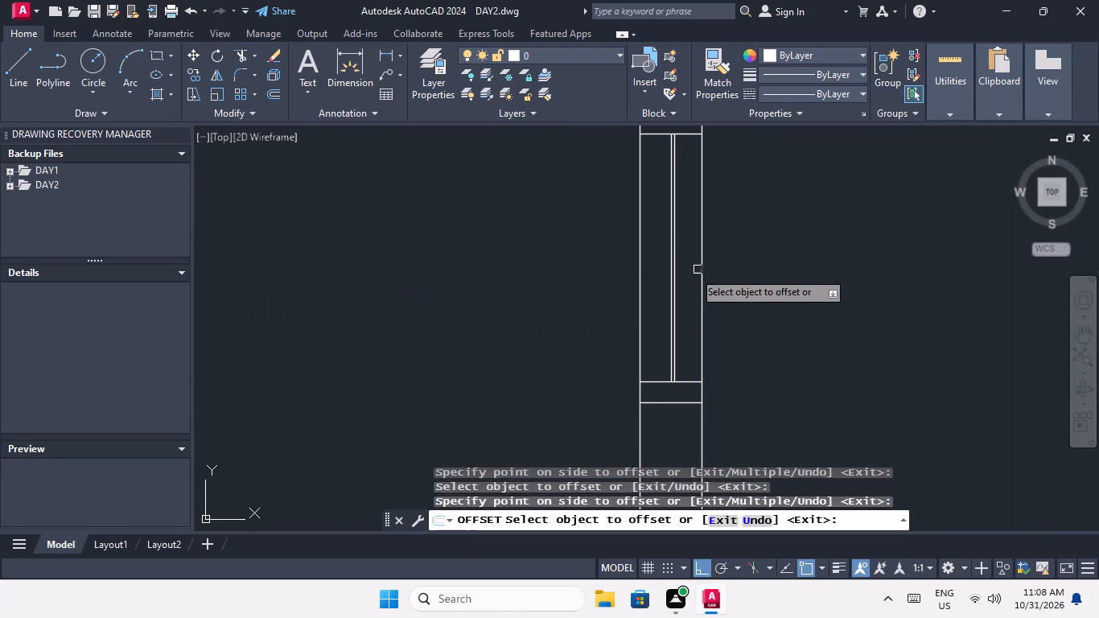
scroll(685, 275, up, 3)
drag(636, 294, 624, 301)
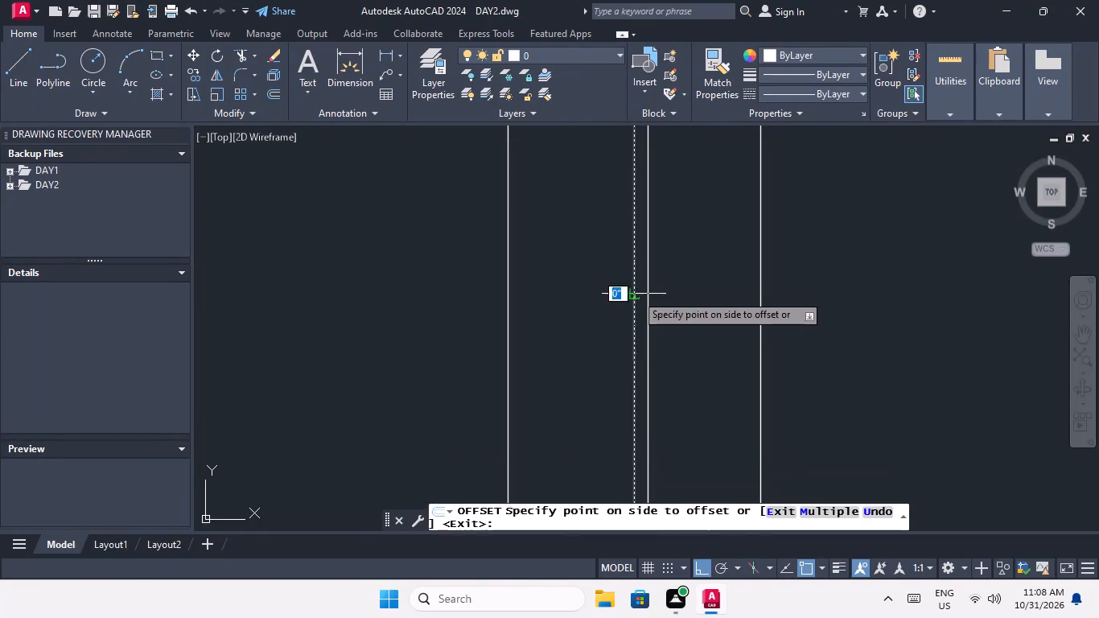
drag(624, 301, 615, 307)
click(574, 331)
Offset the horizontal centre line of the right unit's window in the block's top wall by 1/2" up and down.
scroll(589, 303, down, 5)
middle_drag(464, 292, 539, 336)
scroll(559, 347, down, 2)
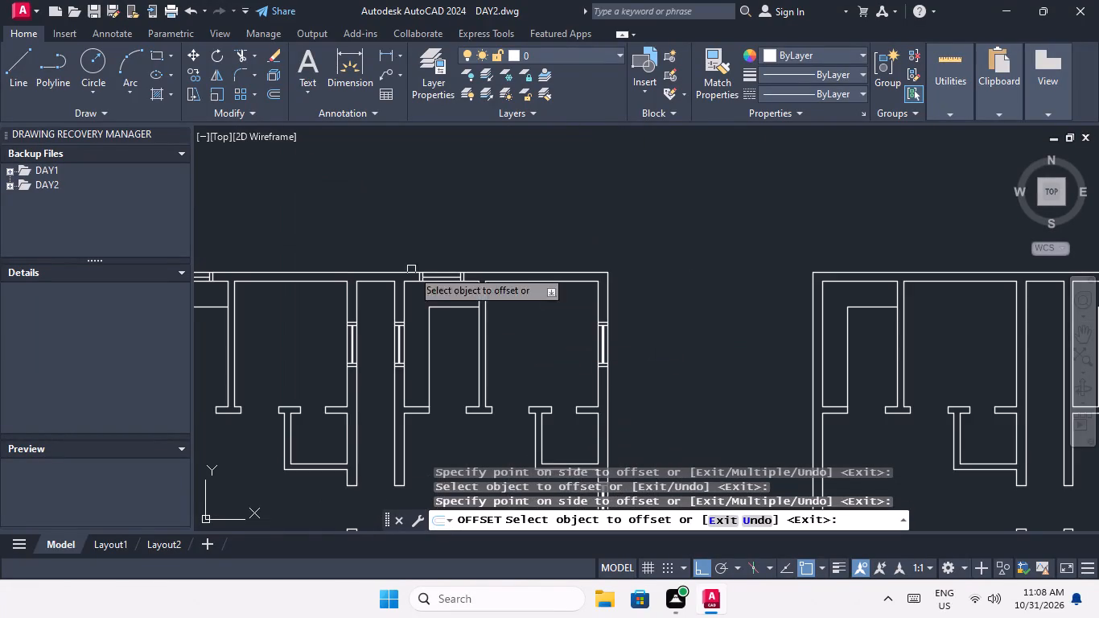
scroll(434, 274, up, 6)
click(471, 297)
click(467, 257)
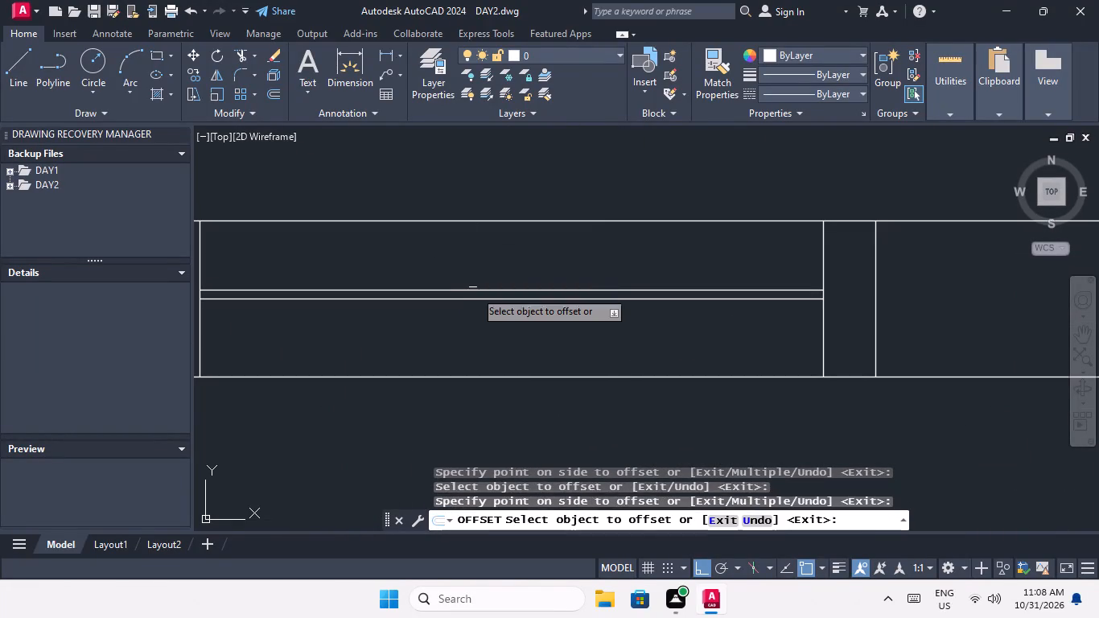
drag(480, 299, 480, 315)
click(480, 320)
Offset the horizontal centre line of the left unit's top-wall window by 1/2" up and down, and end the Offset command.
scroll(495, 282, down, 4)
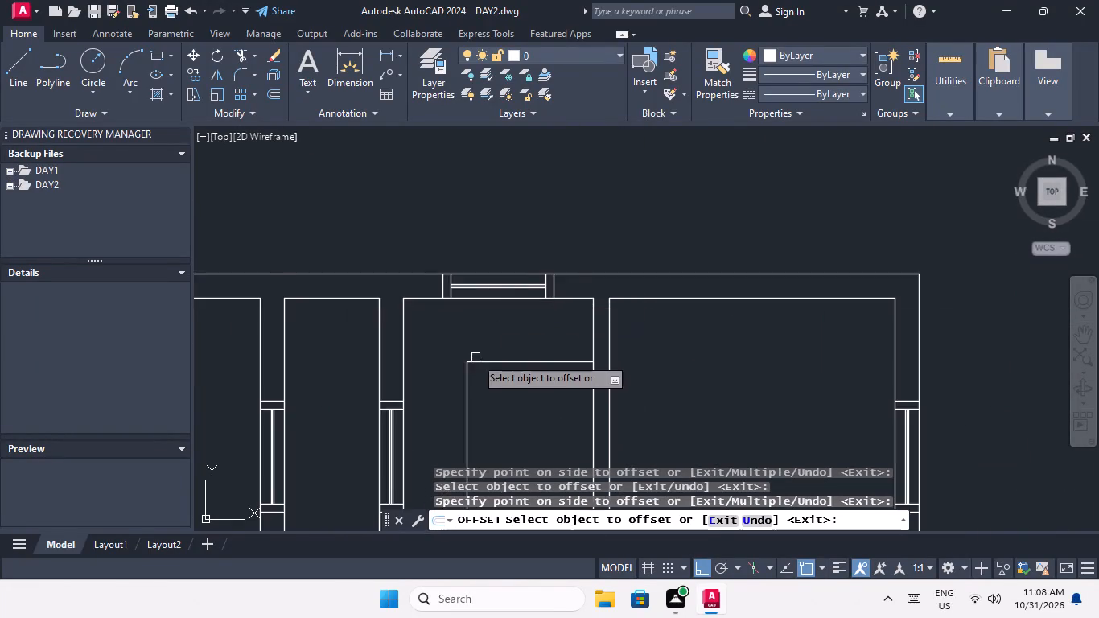
middle_drag(477, 356, 620, 336)
scroll(616, 323, down, 2)
scroll(359, 295, up, 3)
scroll(419, 322, up, 2)
click(449, 310)
click(446, 278)
scroll(441, 311, up, 2)
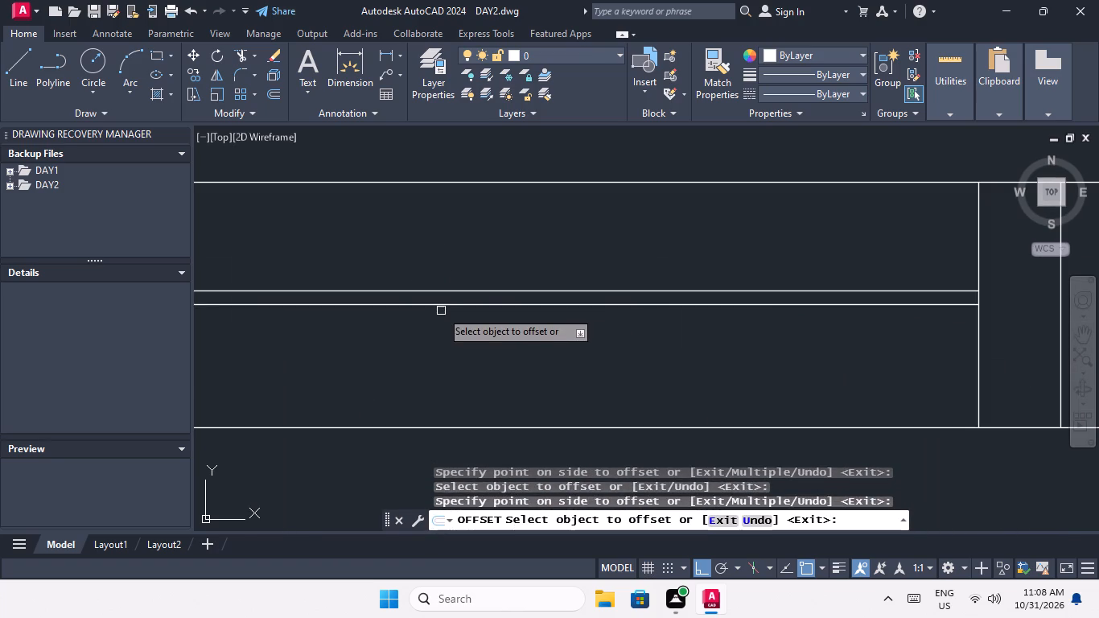
click(443, 305)
click(442, 334)
scroll(455, 278, down, 6)
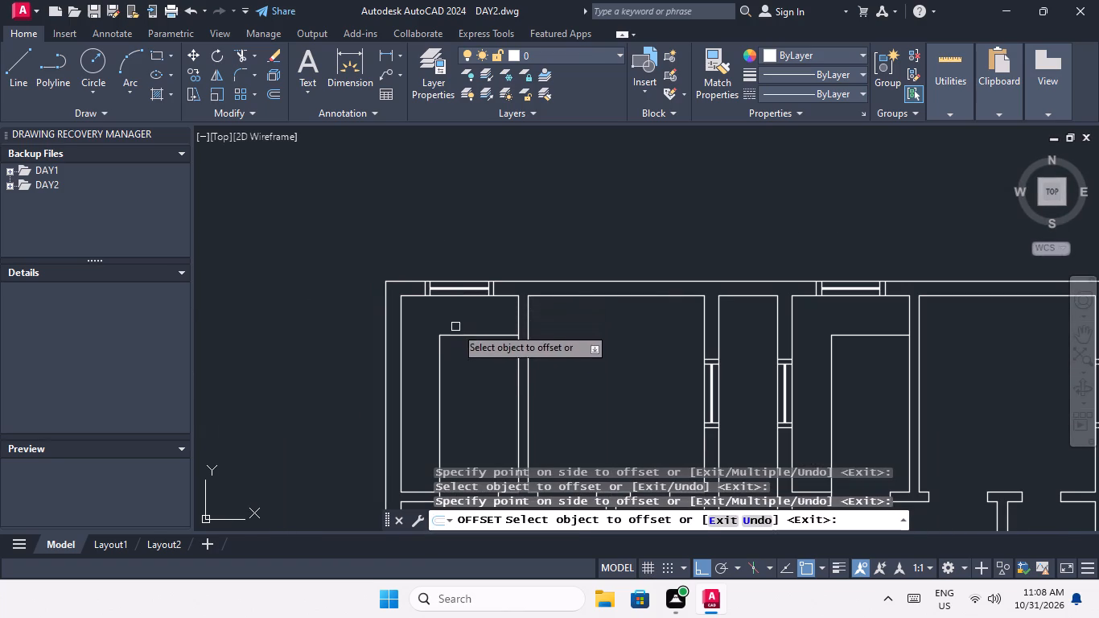
middle_drag(470, 347, 364, 277)
scroll(478, 304, down, 2)
middle_drag(491, 321, 330, 283)
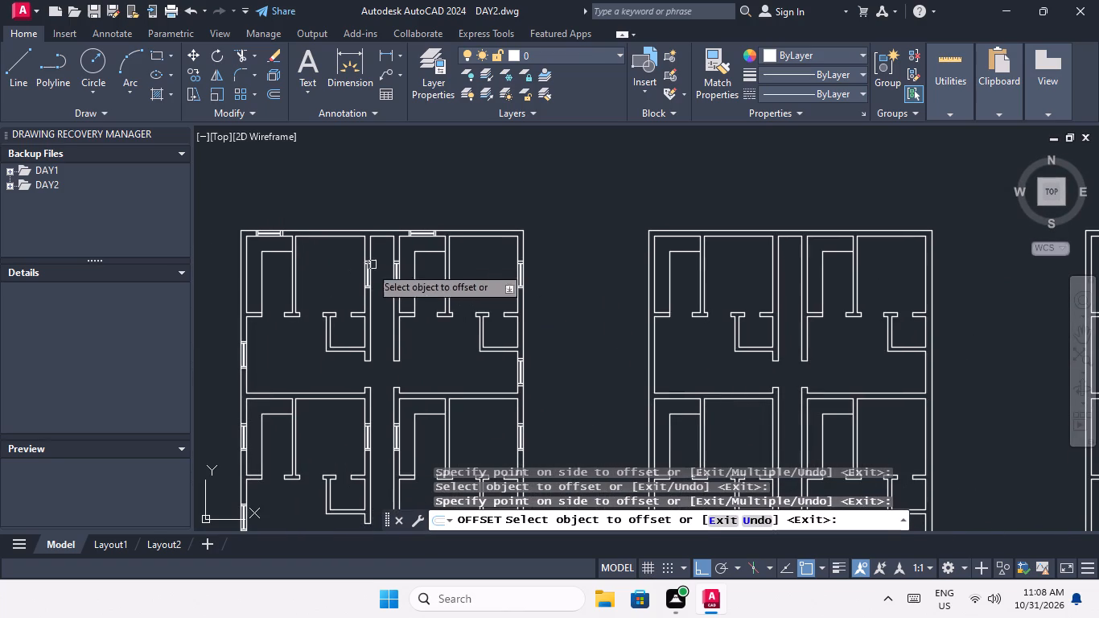
key(Escape)
key(Escape)
Examine the windowed block alongside the neighbouring blocks, including the bottom rows of units.
middle_drag(455, 323, 457, 320)
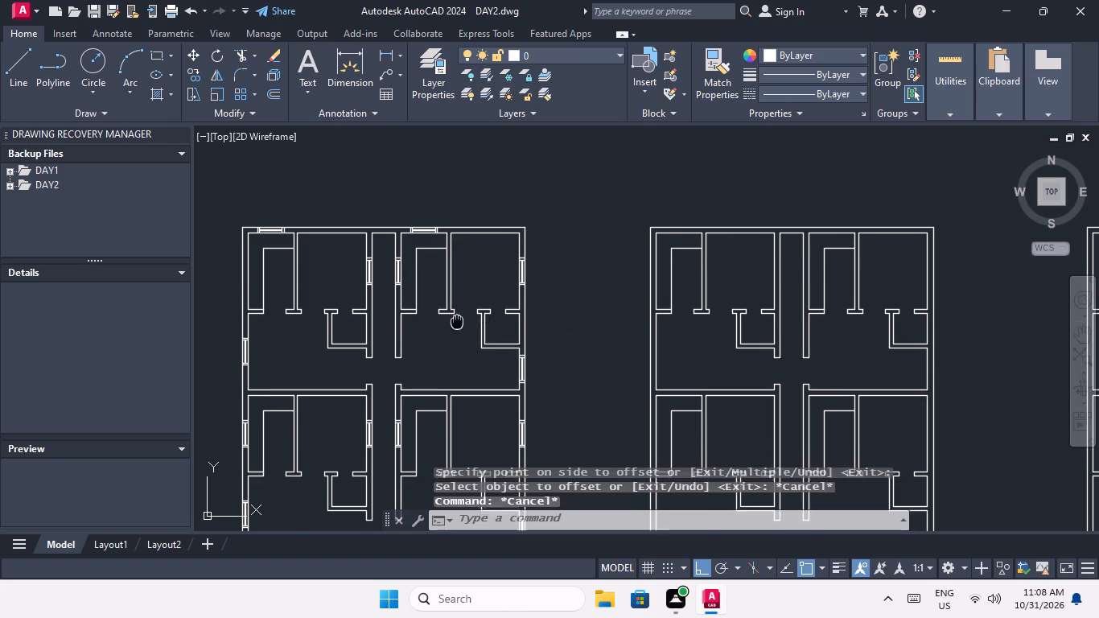
middle_drag(457, 320, 458, 225)
scroll(469, 250, down, 2)
middle_drag(489, 317, 436, 301)
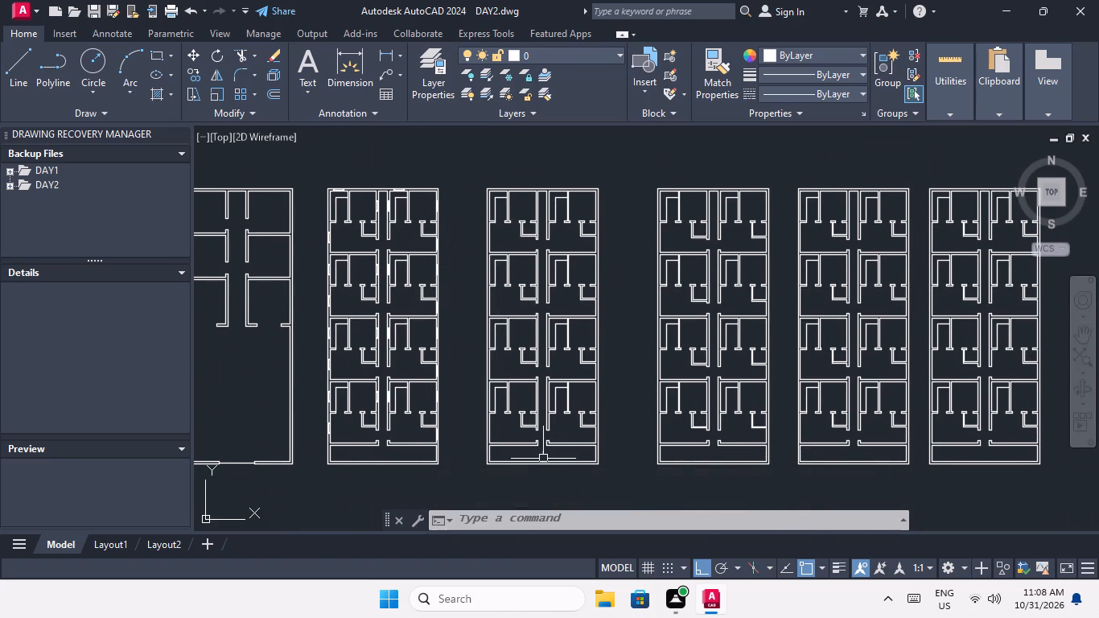
middle_drag(540, 455, 521, 365)
scroll(489, 344, up, 3)
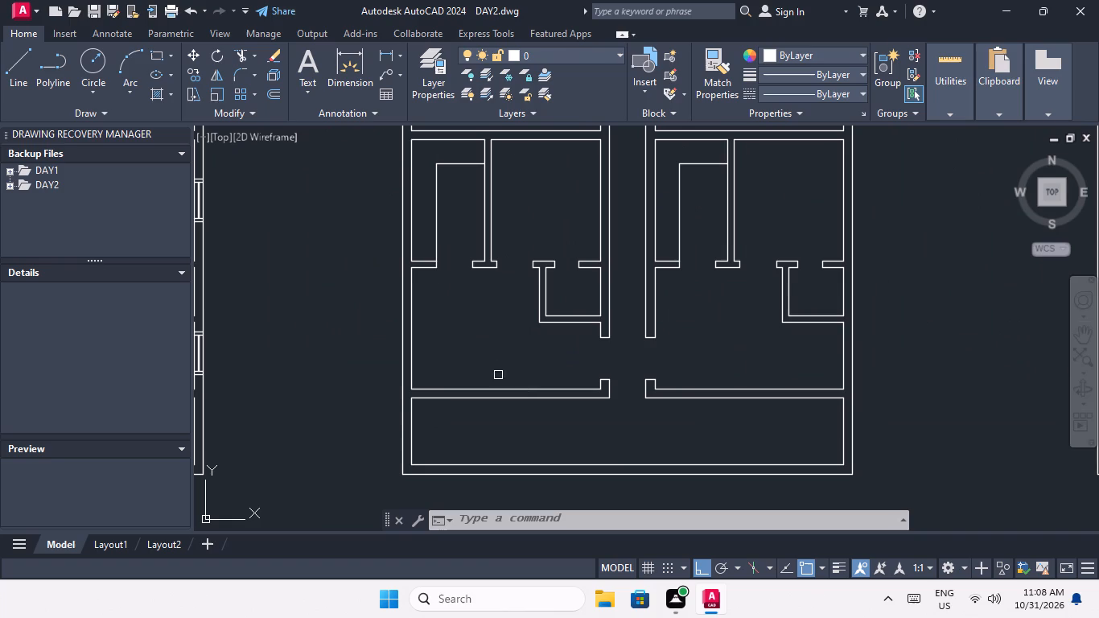
scroll(489, 352, down, 2)
middle_drag(499, 362, 528, 426)
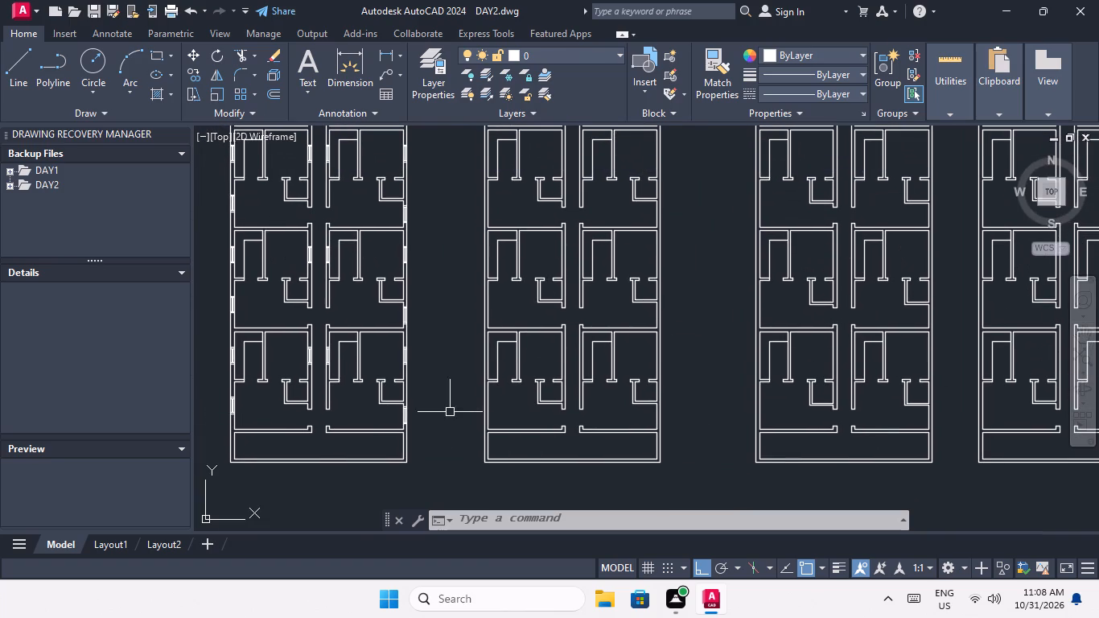
Draw a 9" line across the second block's left outer wall, from the inner-face midpoint below the bottom-left unit's cross wall.
key(Escape)
key(Escape)
key(Escape)
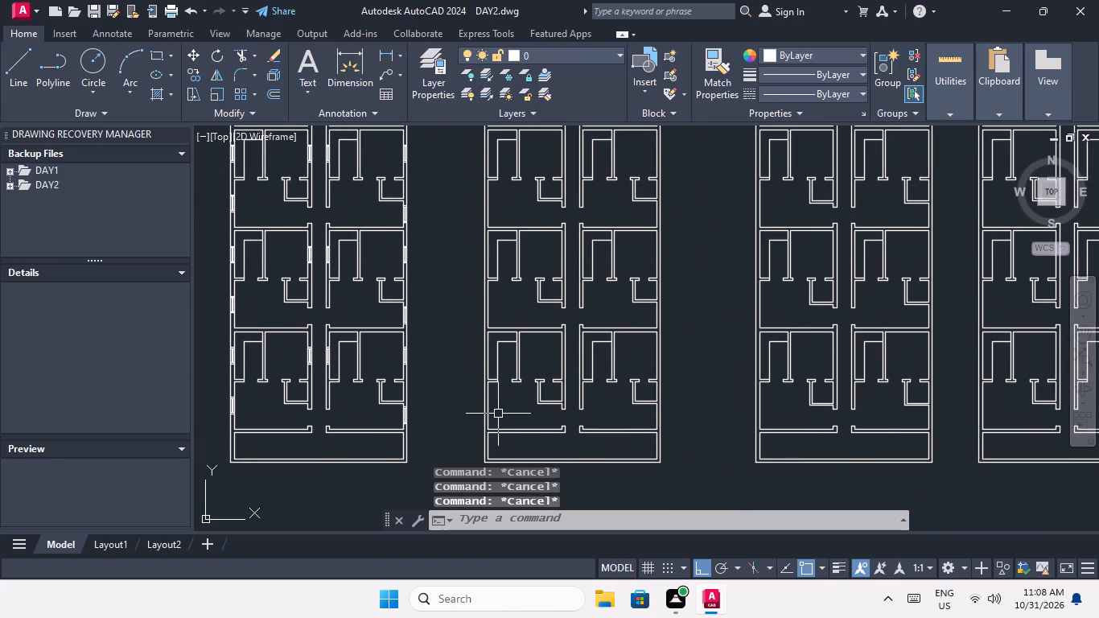
text(l)
key(space)
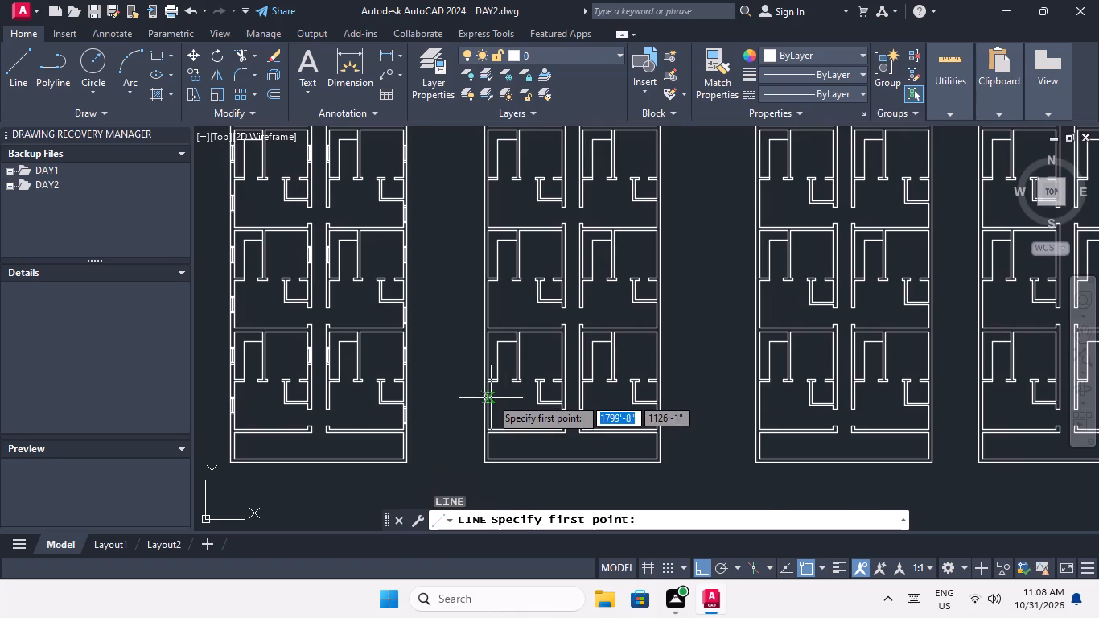
scroll(491, 399, up, 3)
click(478, 428)
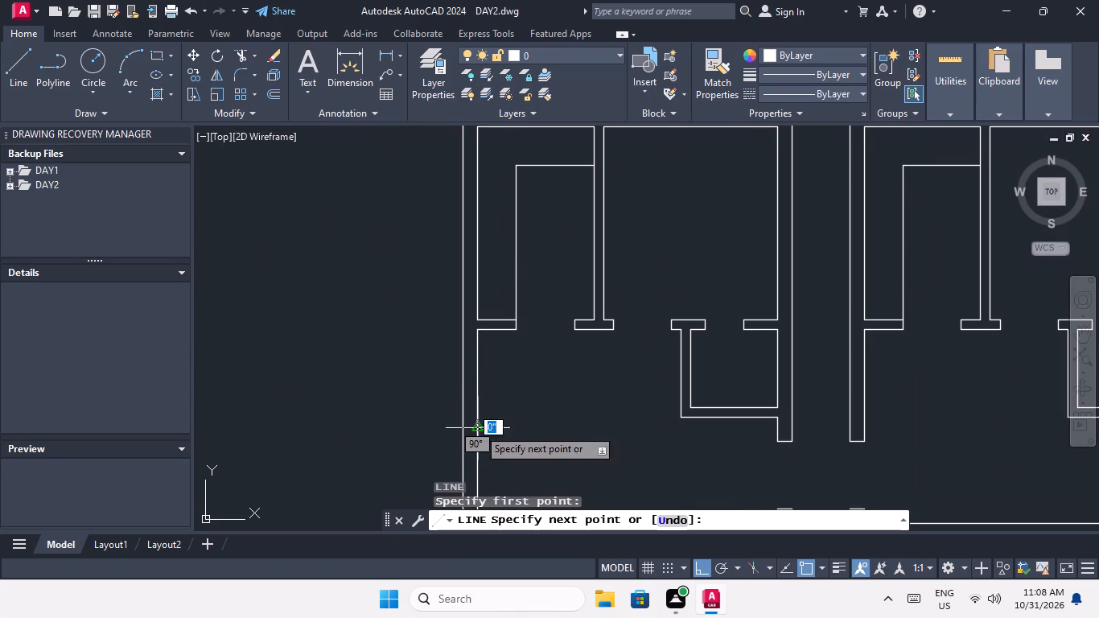
scroll(455, 421, up, 3)
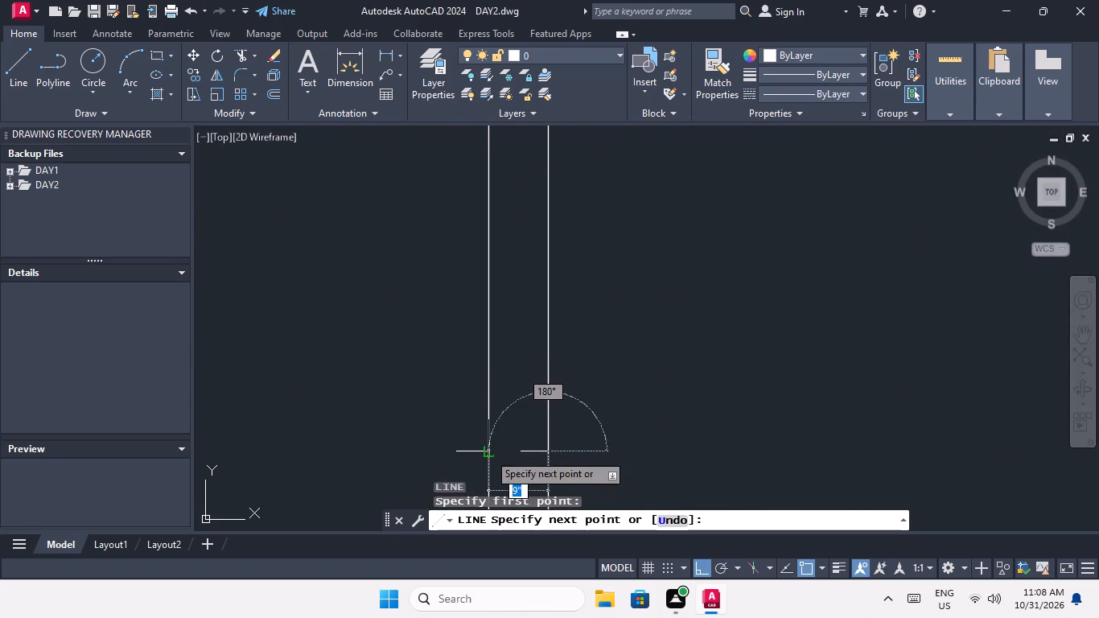
click(488, 453)
key(space)
scroll(474, 344, down, 5)
middle_drag(508, 363, 446, 321)
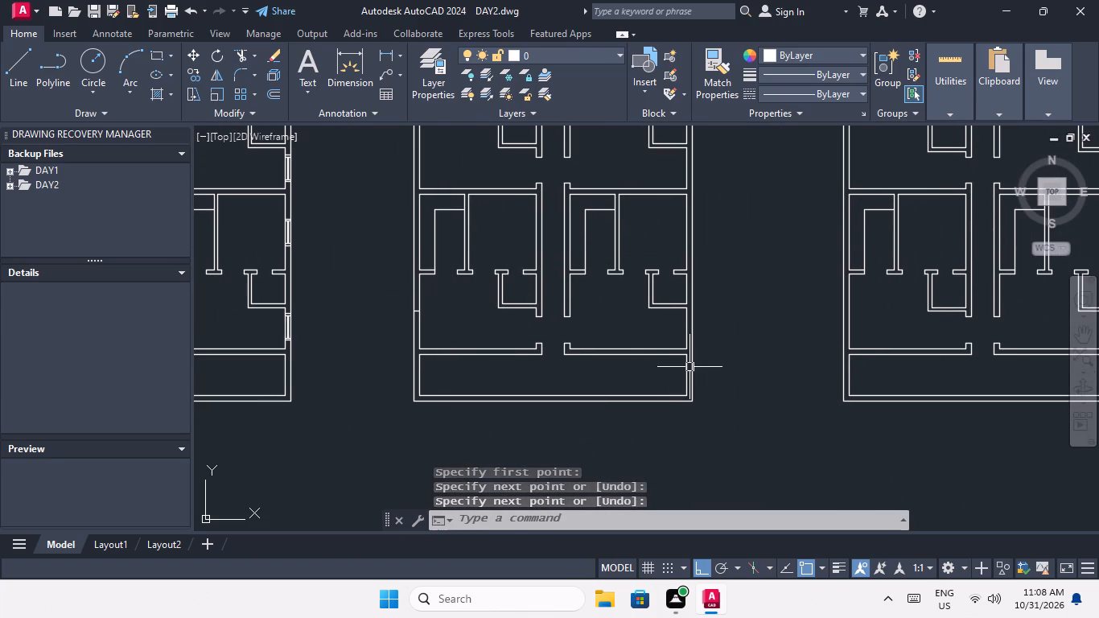
Draw a 9" line across the right outer wall of the bottom-right unit, from the midpoint of its lower inner face.
key(space)
scroll(687, 336, up, 2)
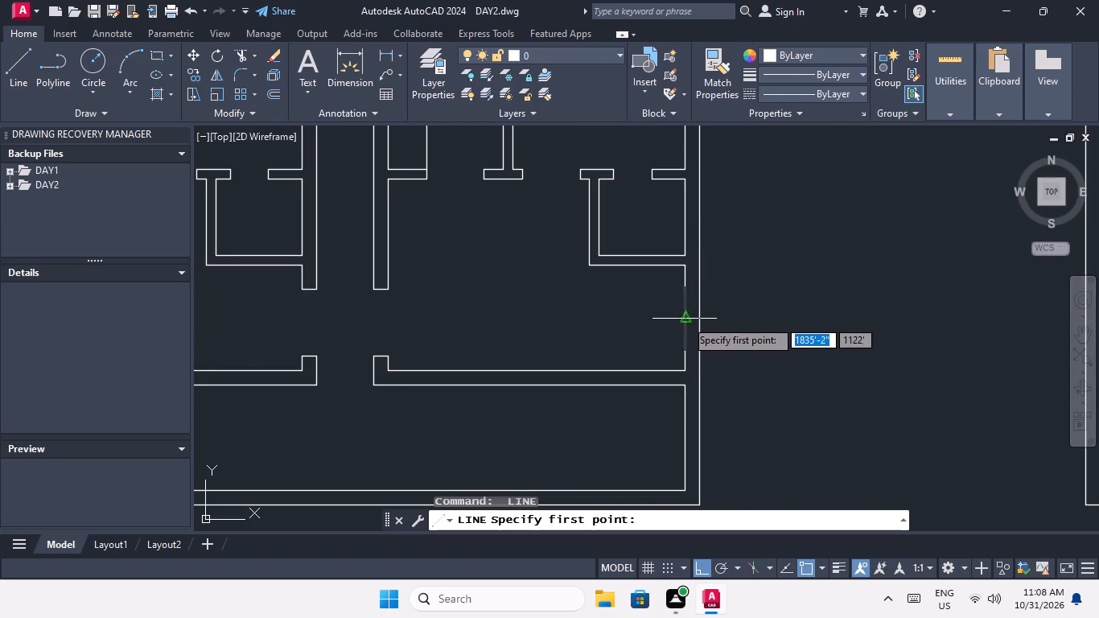
drag(685, 317, 712, 319)
scroll(729, 314, up, 3)
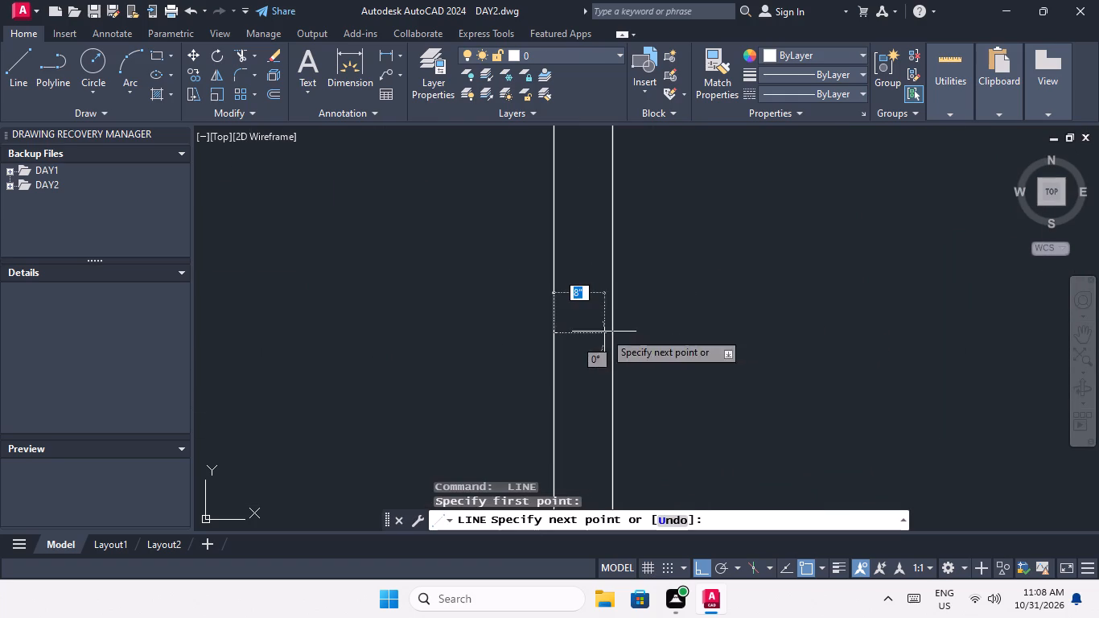
click(613, 333)
key(space)
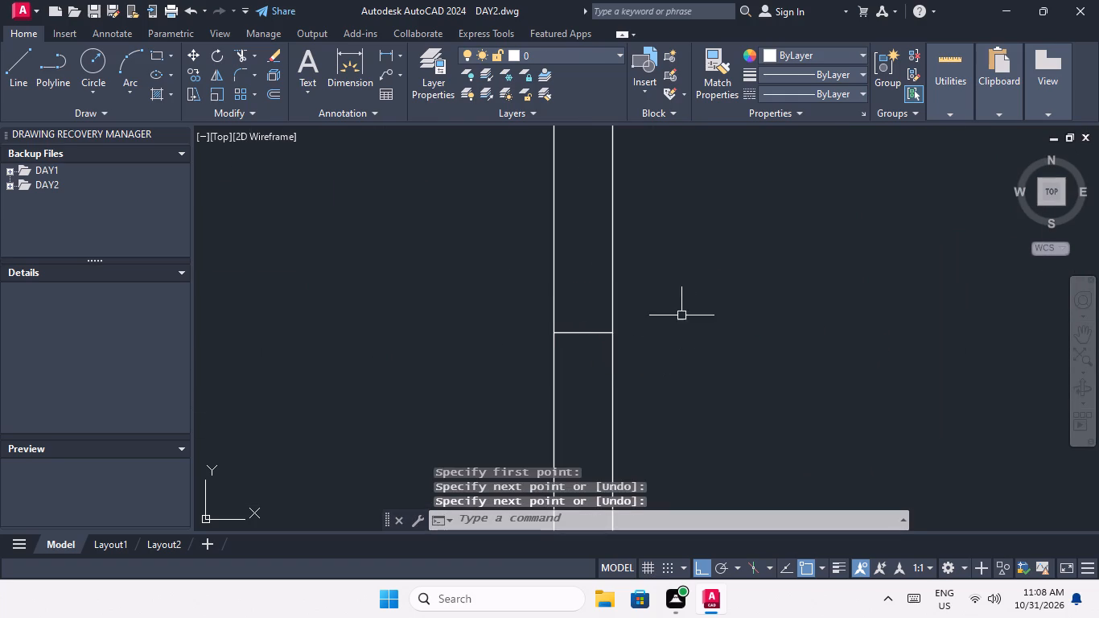
scroll(685, 307, down, 4)
middle_drag(702, 328, 735, 411)
middle_drag(591, 283, 702, 318)
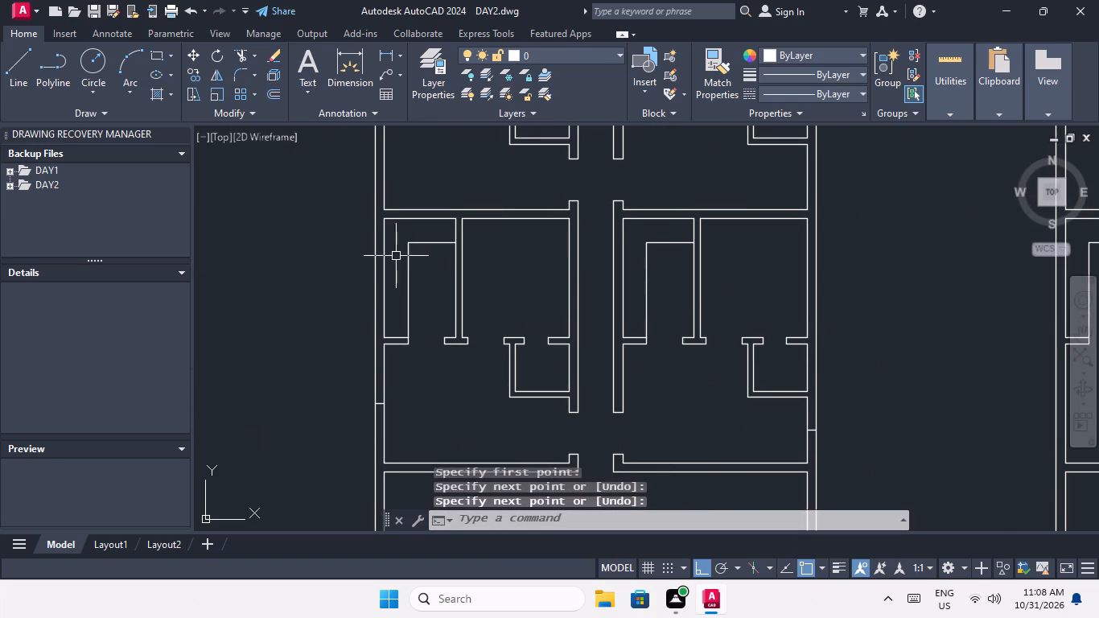
Draw a 9" line across the bottom-left unit's upper outer side wall, from the midpoint of its inner face.
key(space)
scroll(381, 267, up, 2)
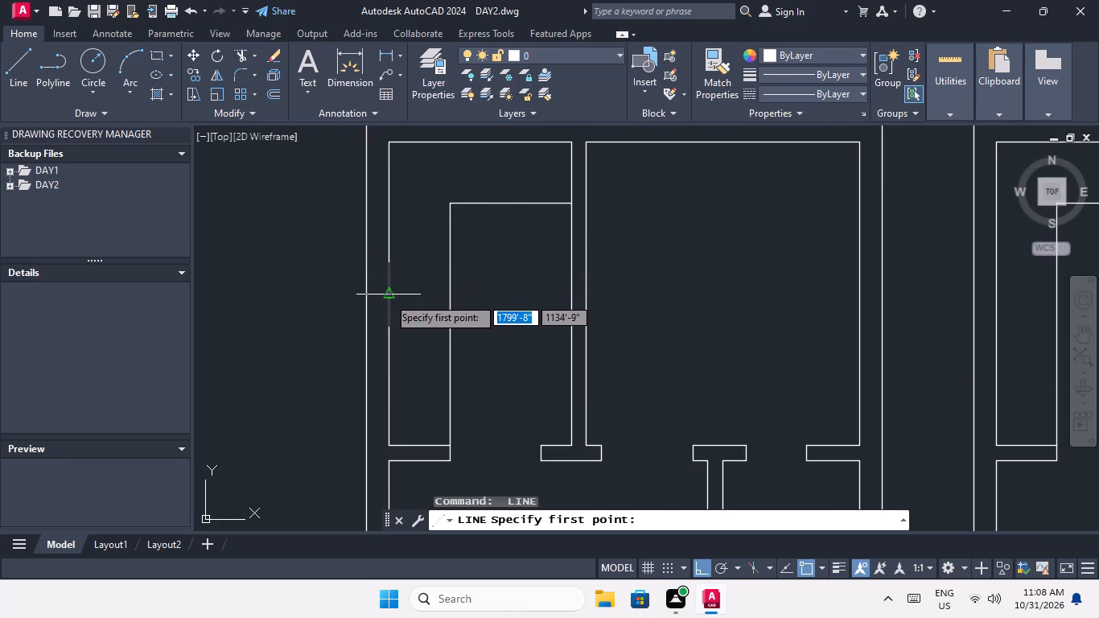
click(388, 297)
scroll(356, 289, up, 3)
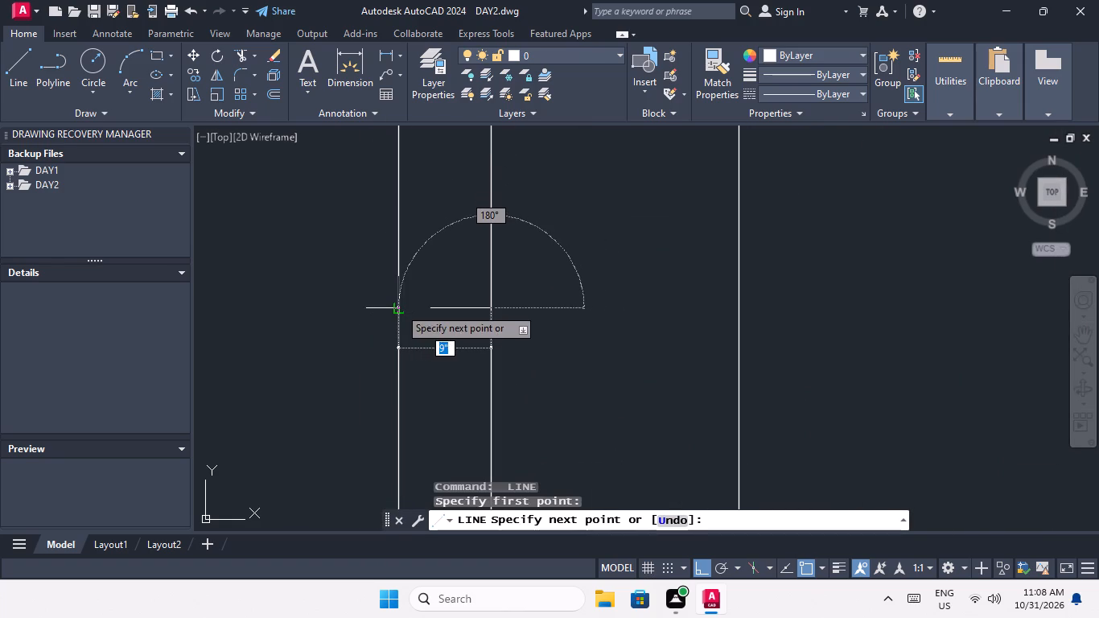
click(399, 307)
key(space)
scroll(392, 281, down, 3)
middle_drag(528, 306, 385, 338)
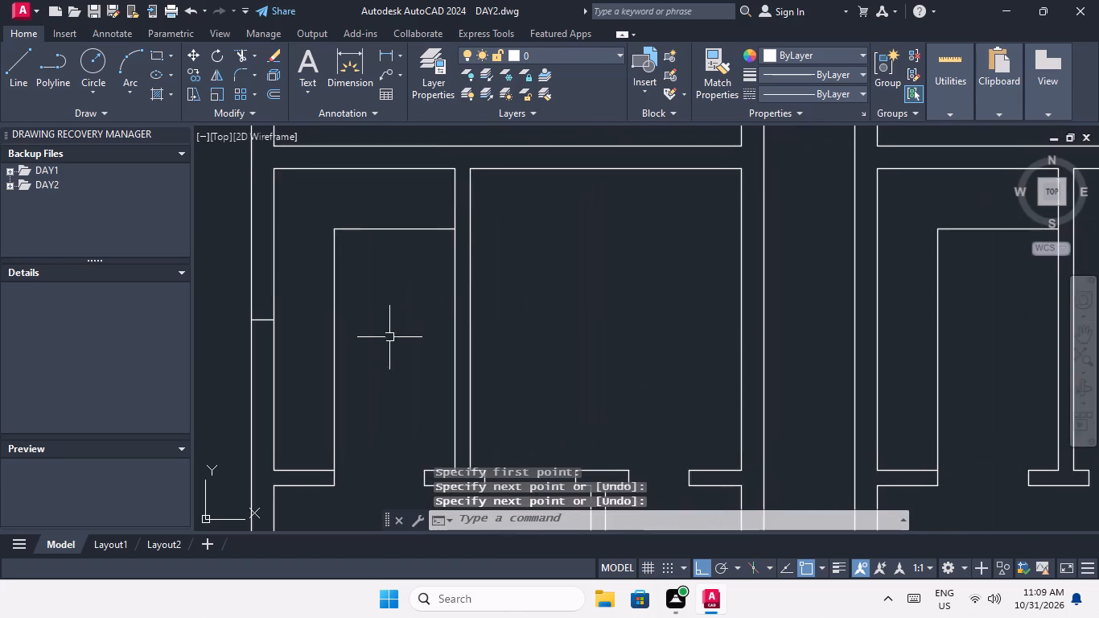
scroll(449, 290, down, 2)
Draw a 9" line across the bottom-left unit's upper corridor wall, from the midpoint of its inner face.
key(space)
scroll(574, 315, up, 1)
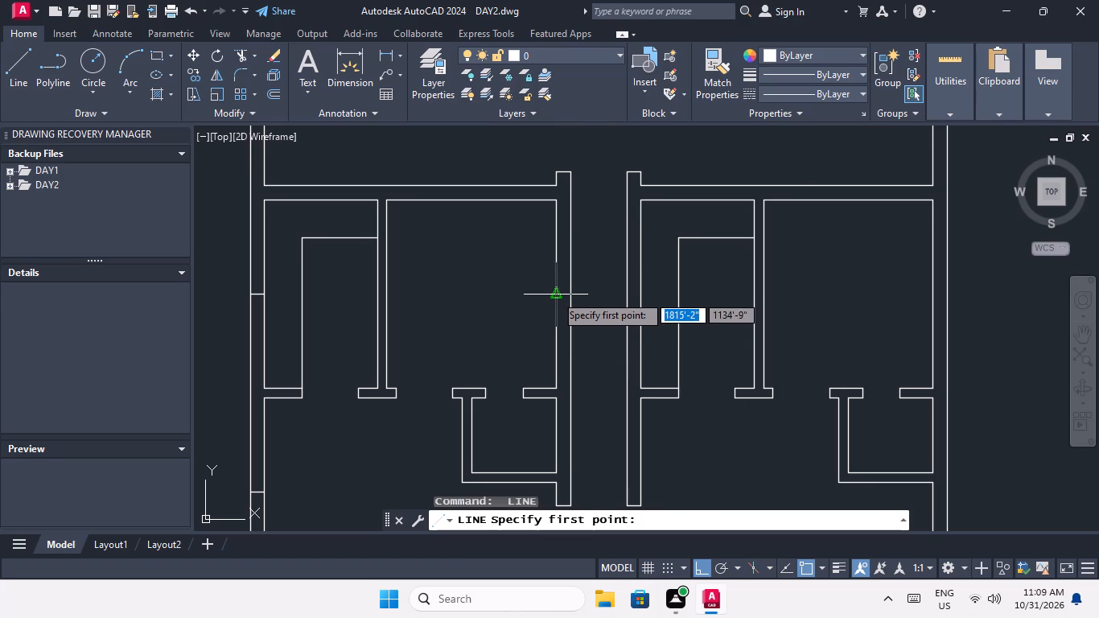
click(555, 294)
scroll(555, 293, up, 3)
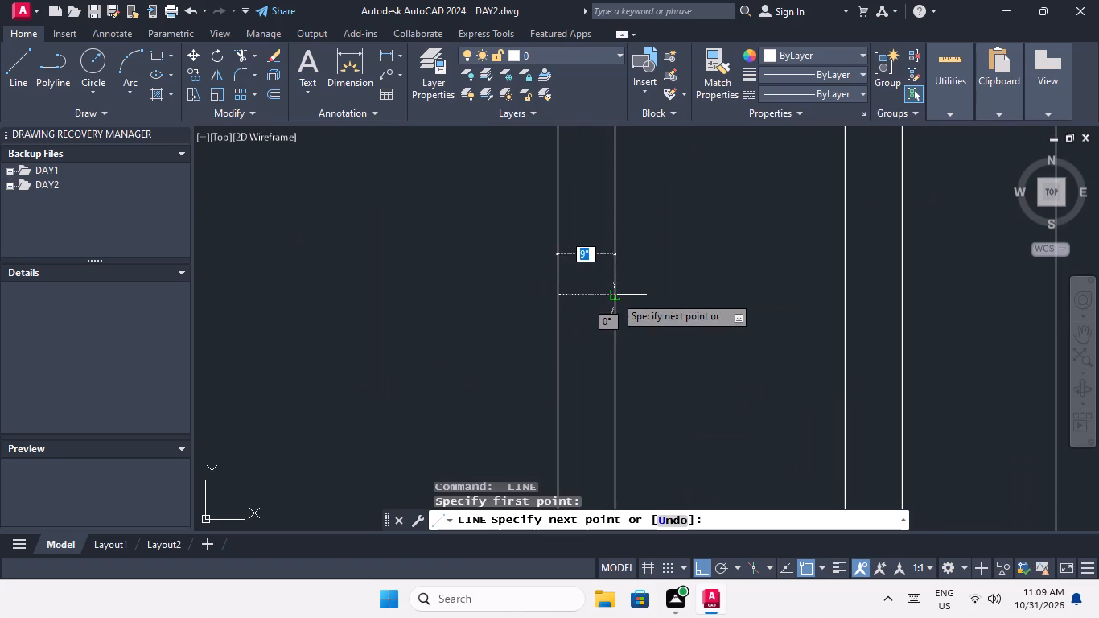
click(615, 295)
key(space)
scroll(545, 292, down, 4)
Draw a 9" line across the bottom-right unit's upper corridor wall, from the midpoint of its inner face.
key(space)
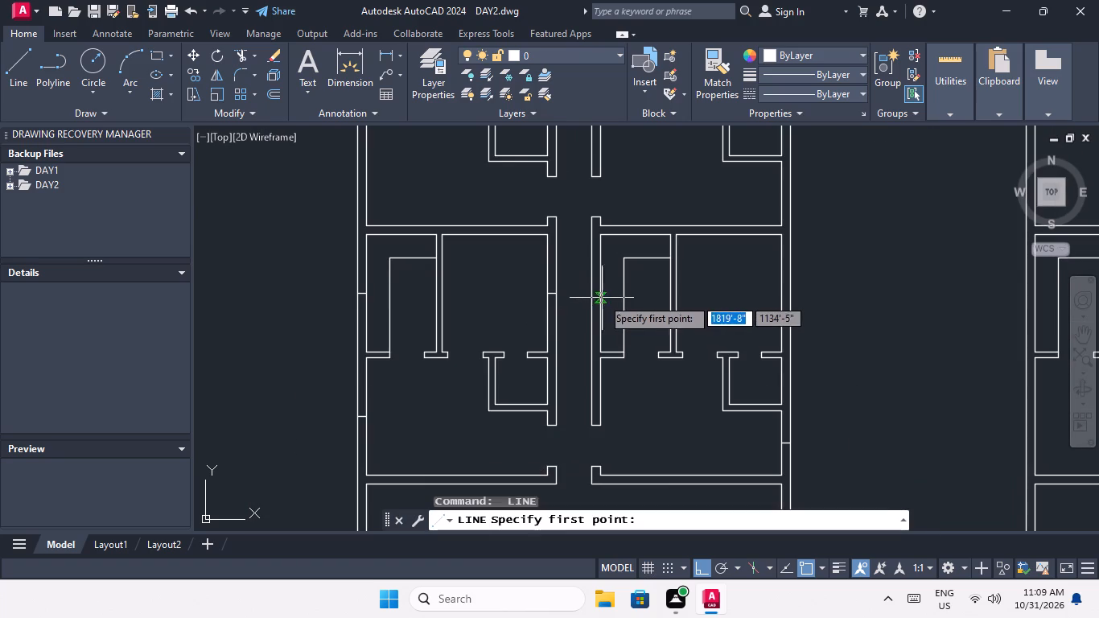
scroll(601, 297, up, 2)
click(595, 289)
scroll(573, 293, up, 2)
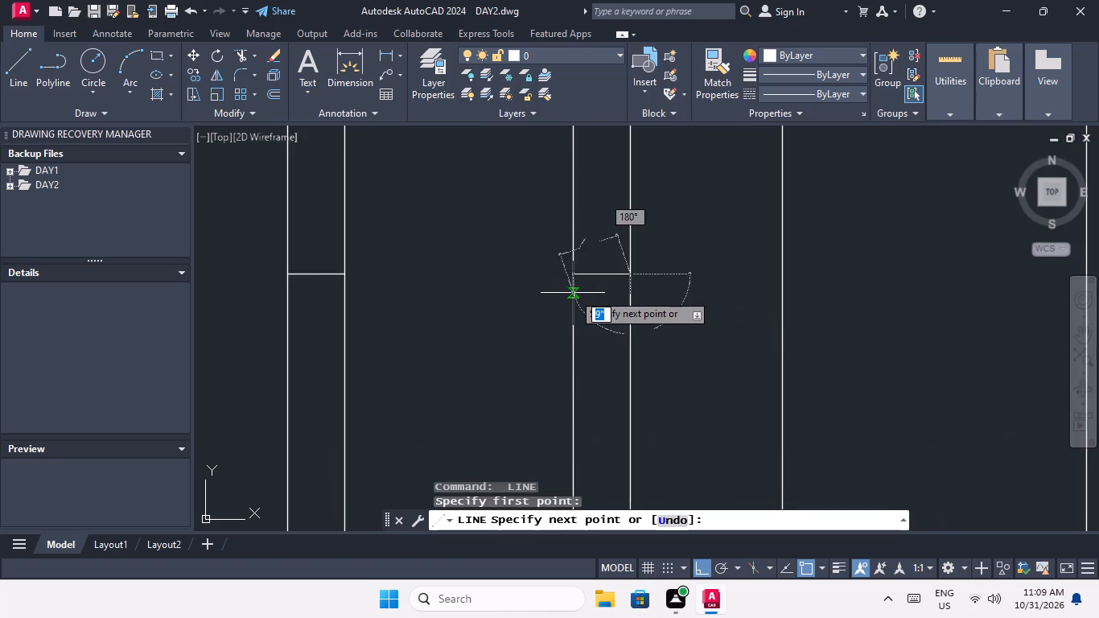
click(573, 275)
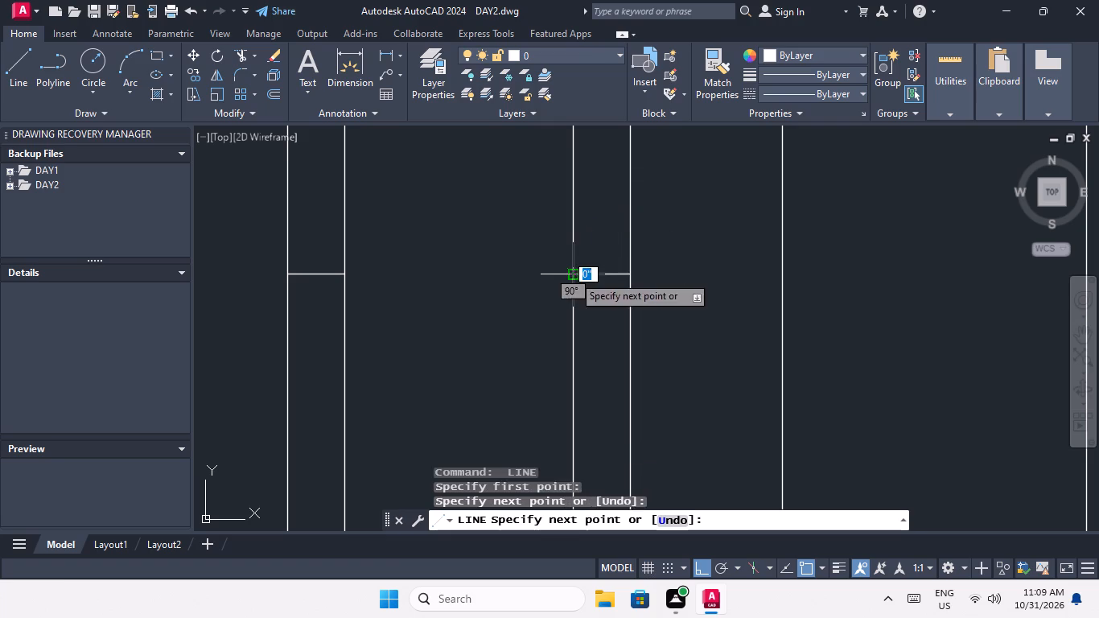
key(space)
scroll(531, 269, down, 4)
middle_drag(579, 301, 247, 260)
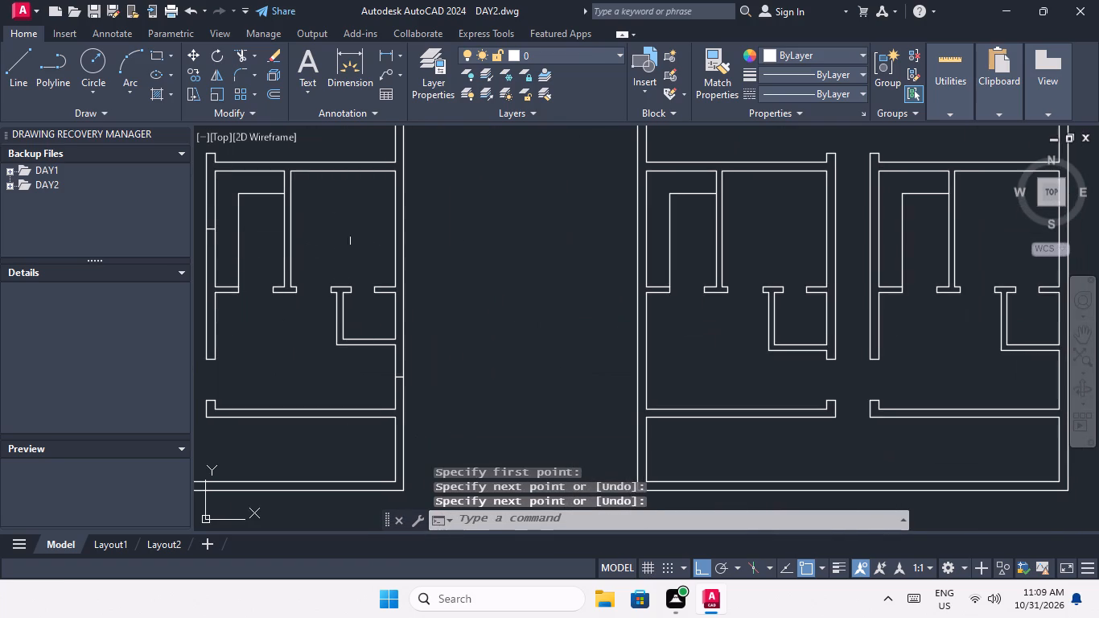
Draw a line across the full thickness of the bottom-right unit's upper outer side wall, from its inner-face midpoint.
key(space)
click(397, 225)
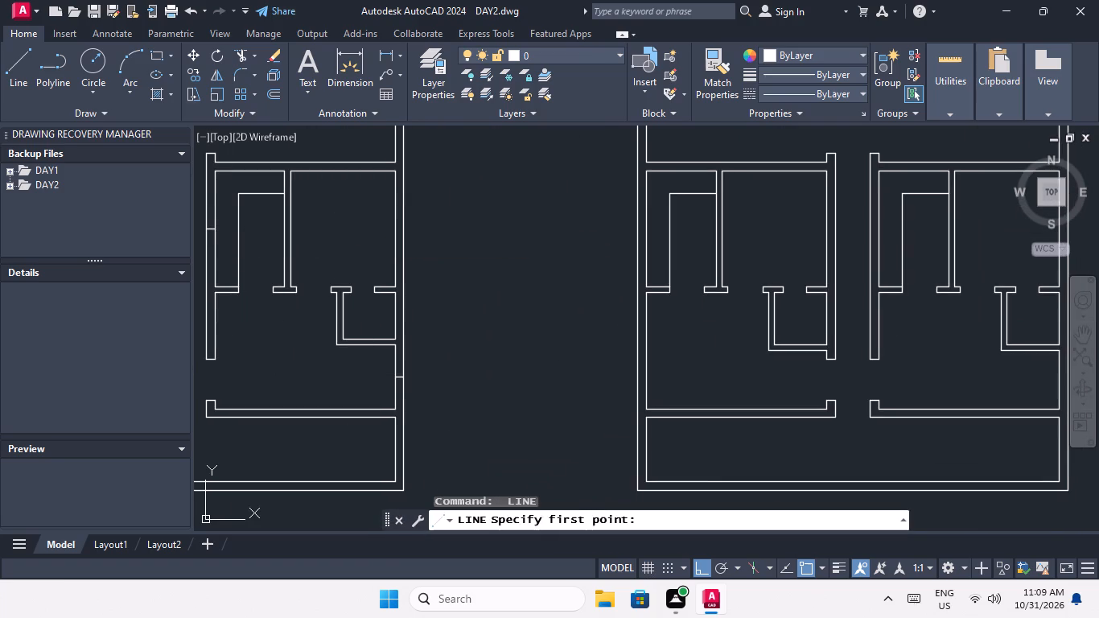
scroll(397, 225, up, 3)
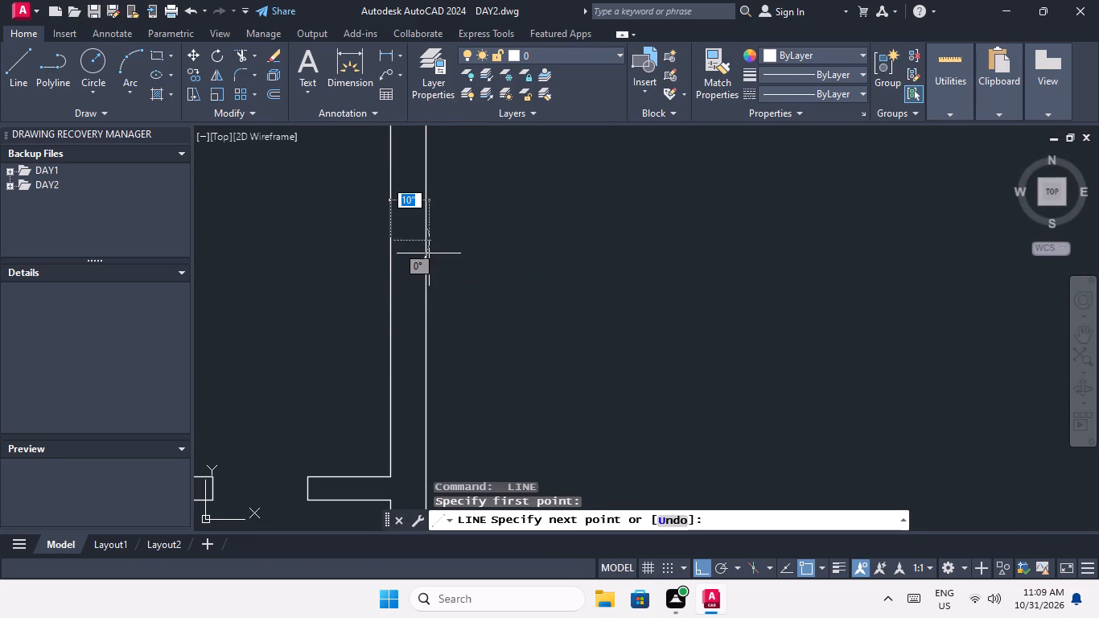
click(424, 244)
key(space)
scroll(454, 262, down, 2)
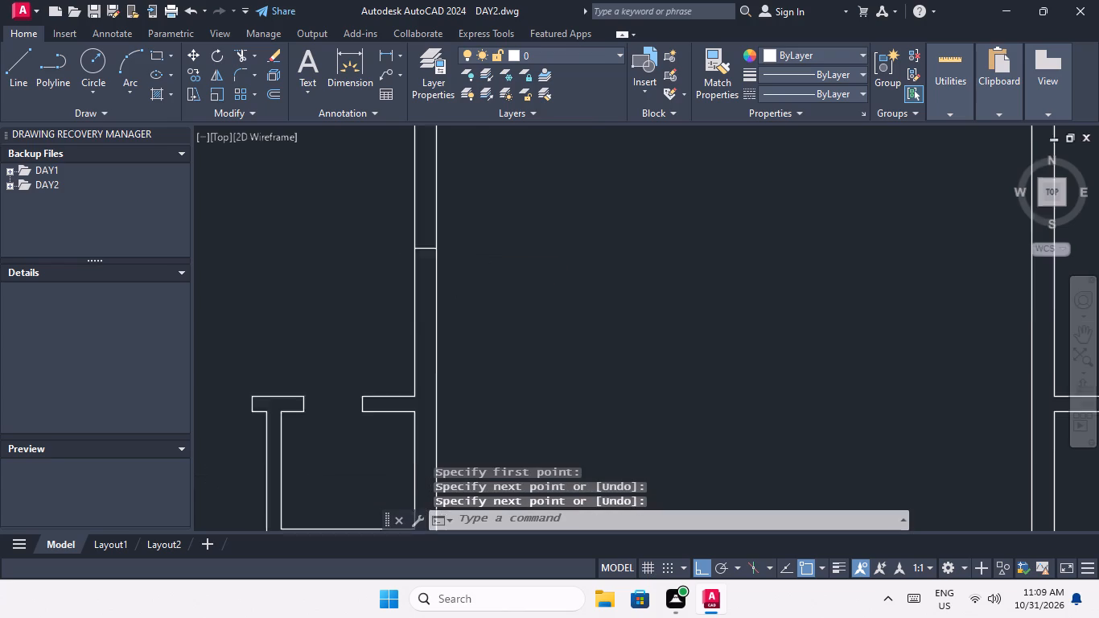
scroll(454, 262, down, 2)
middle_drag(485, 287, 567, 308)
middle_drag(327, 260, 439, 365)
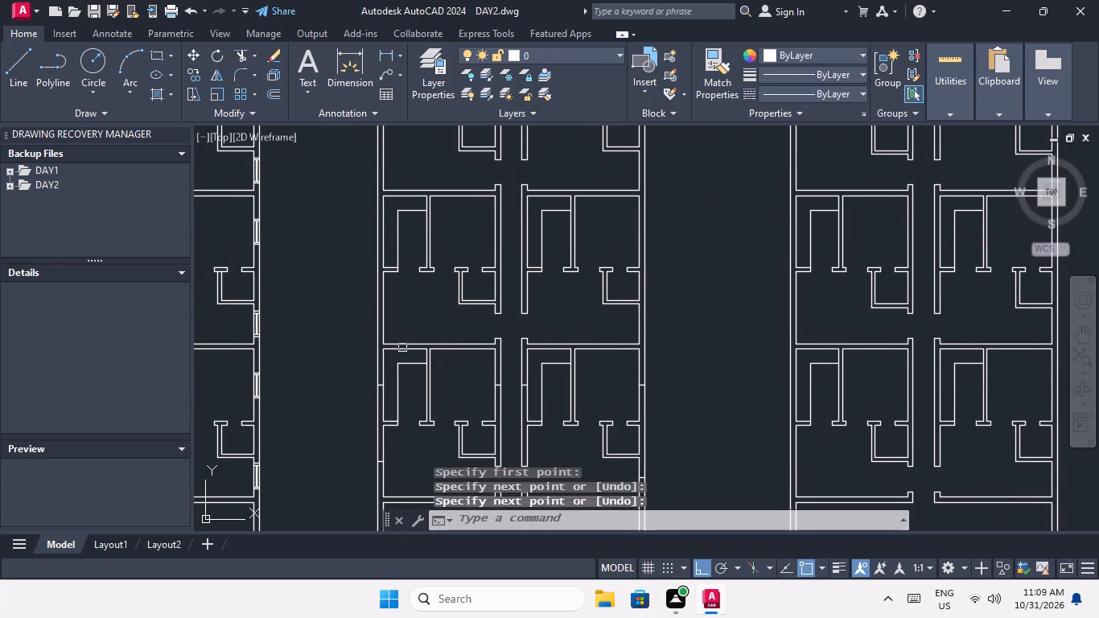
Draw a line across the lower outer side wall of the left unit in the second row from the bottom.
key(space)
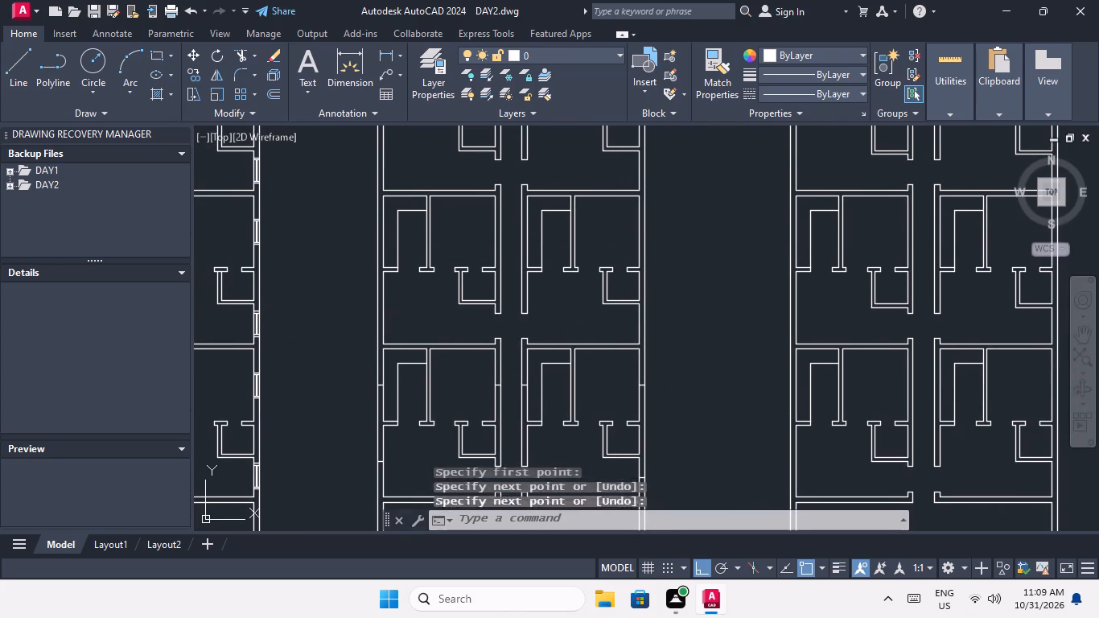
scroll(383, 307, up, 2)
click(379, 306)
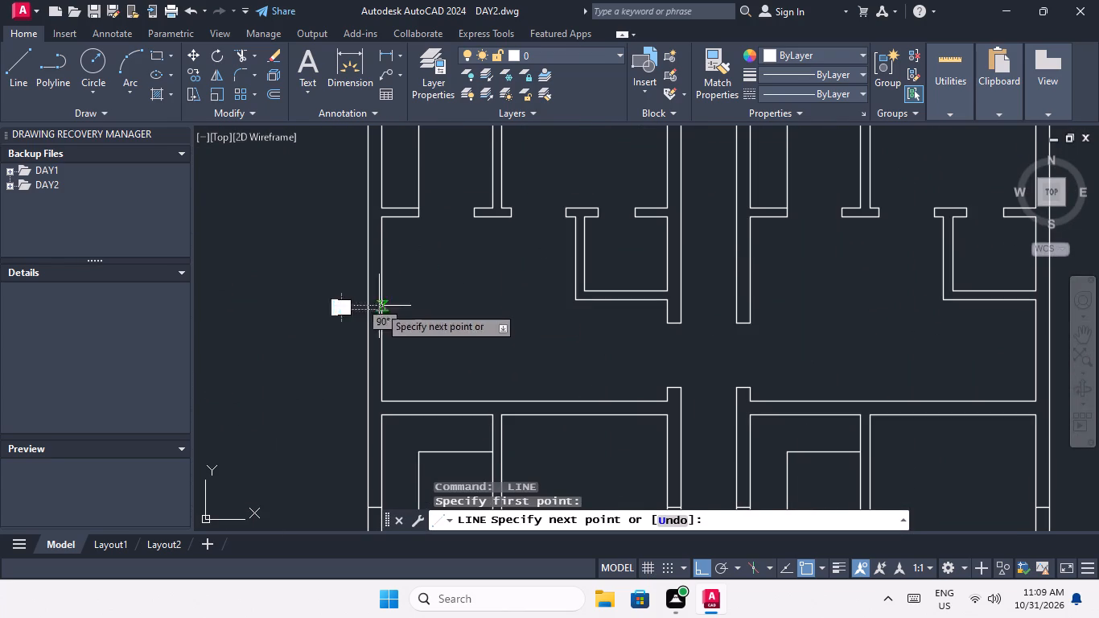
scroll(352, 312, up, 2)
click(388, 302)
key(space)
scroll(390, 305, down, 4)
middle_drag(473, 303, 316, 248)
Draw a line across the lower outer side wall of the right unit in the second row from the bottom.
key(space)
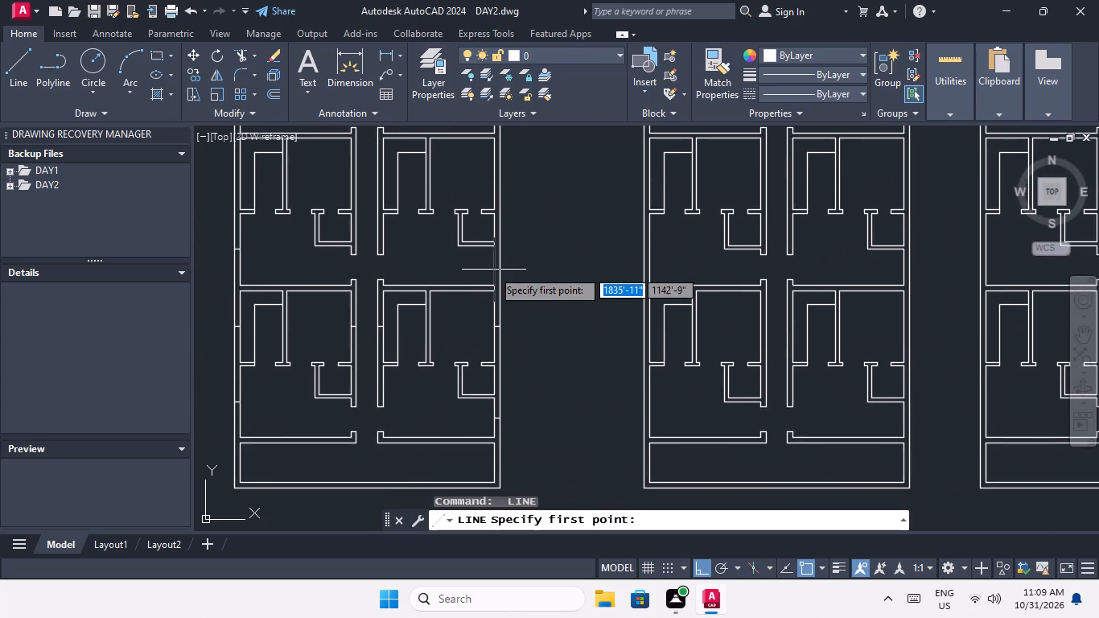
scroll(492, 270, up, 2)
click(494, 261)
scroll(504, 262, up, 2)
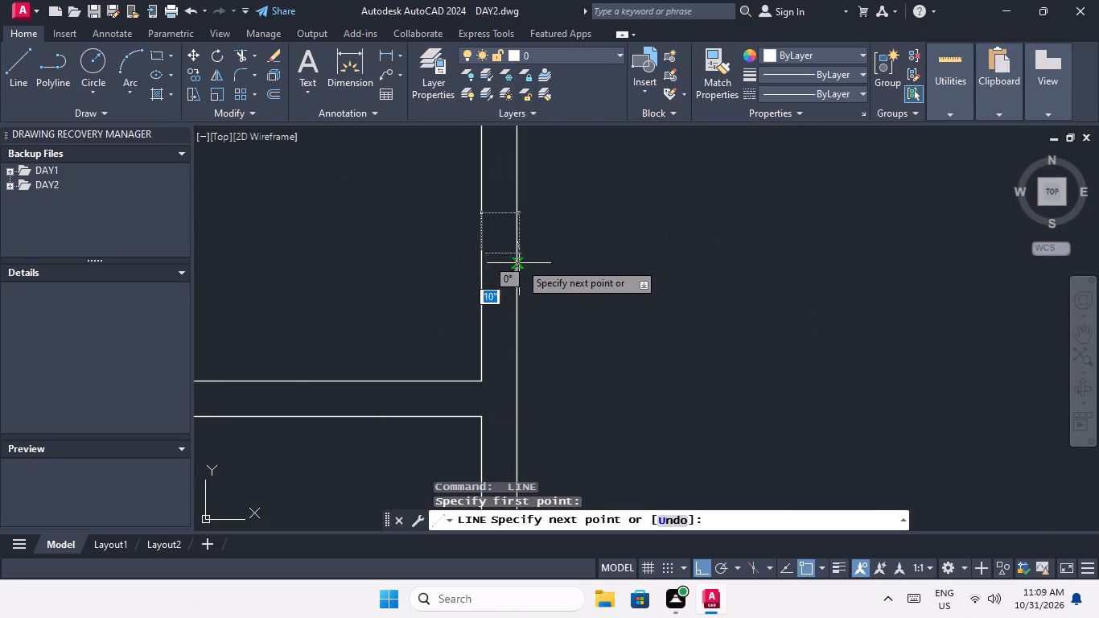
click(518, 253)
key(space)
scroll(536, 277, down, 2)
middle_drag(548, 292, 558, 348)
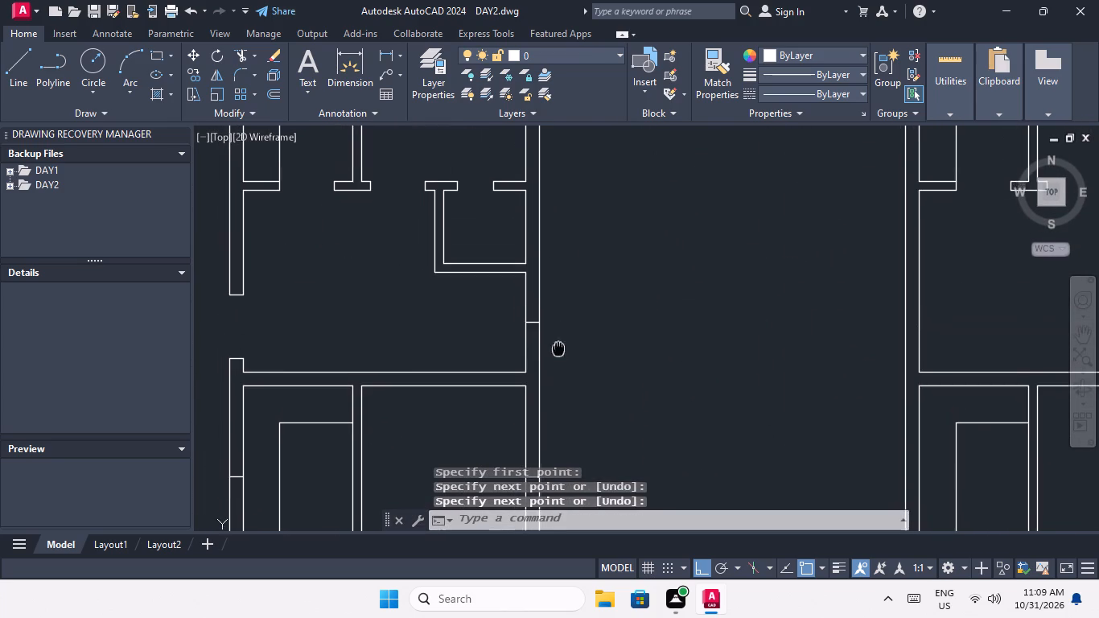
middle_drag(558, 348, 559, 353)
scroll(574, 301, down, 2)
Draw a line across the second-row right unit's upper outer side wall, from the midpoint of its inner face.
key(space)
scroll(558, 218, up, 2)
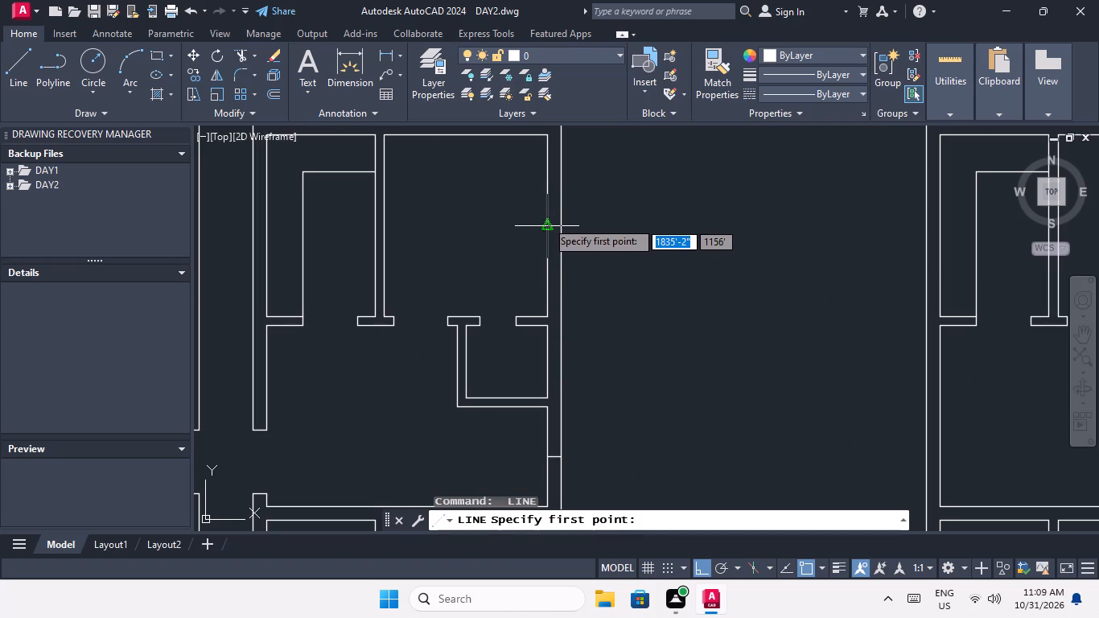
click(545, 227)
scroll(565, 224, up, 3)
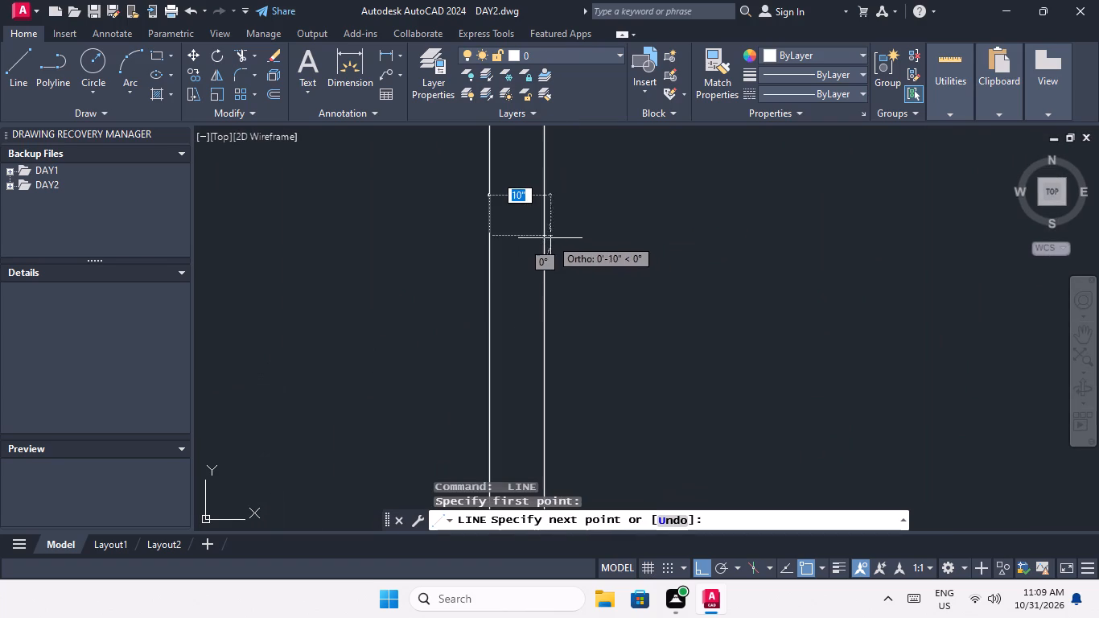
click(546, 236)
key(space)
scroll(566, 254, down, 5)
middle_drag(500, 268, 563, 270)
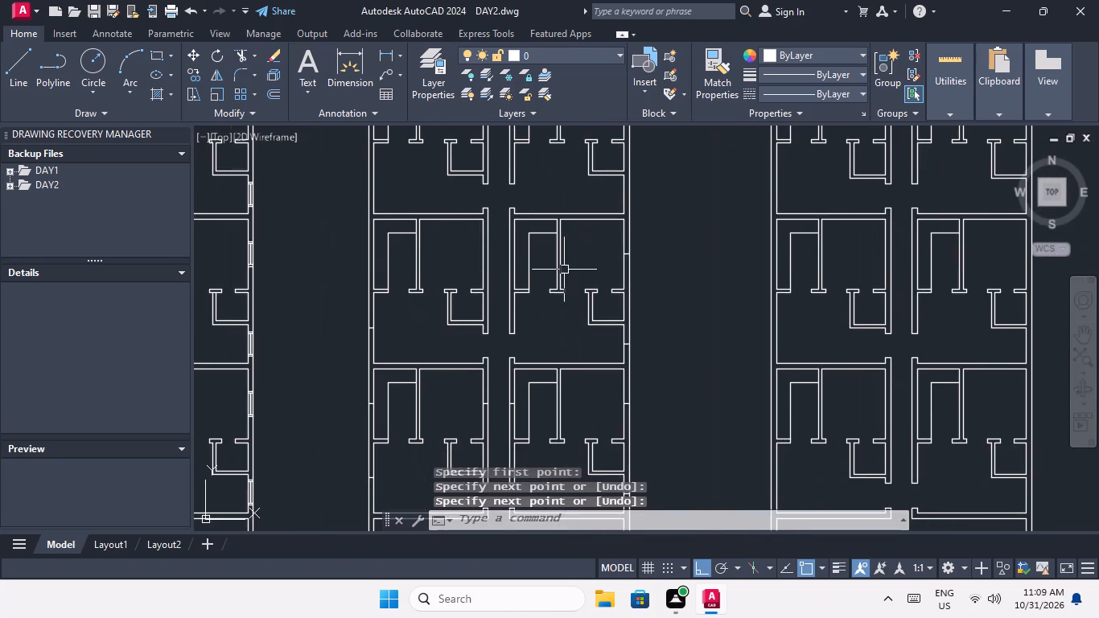
Draw a line across the second-row right unit's upper corridor wall, from the midpoint of its inner face.
key(space)
scroll(510, 252, up, 2)
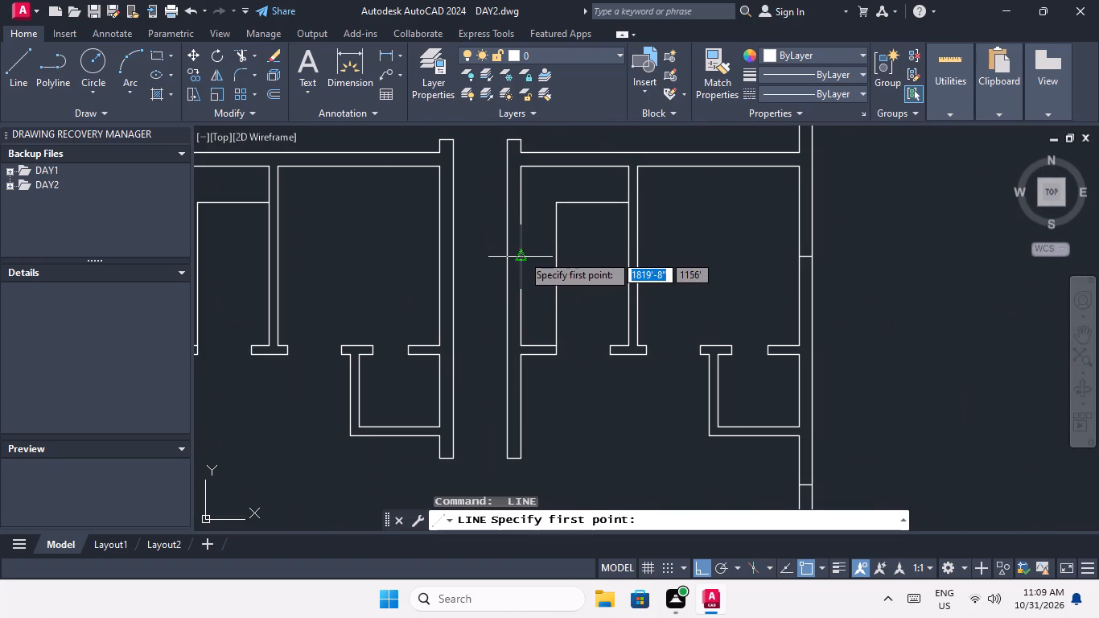
click(522, 253)
scroll(495, 255, up, 3)
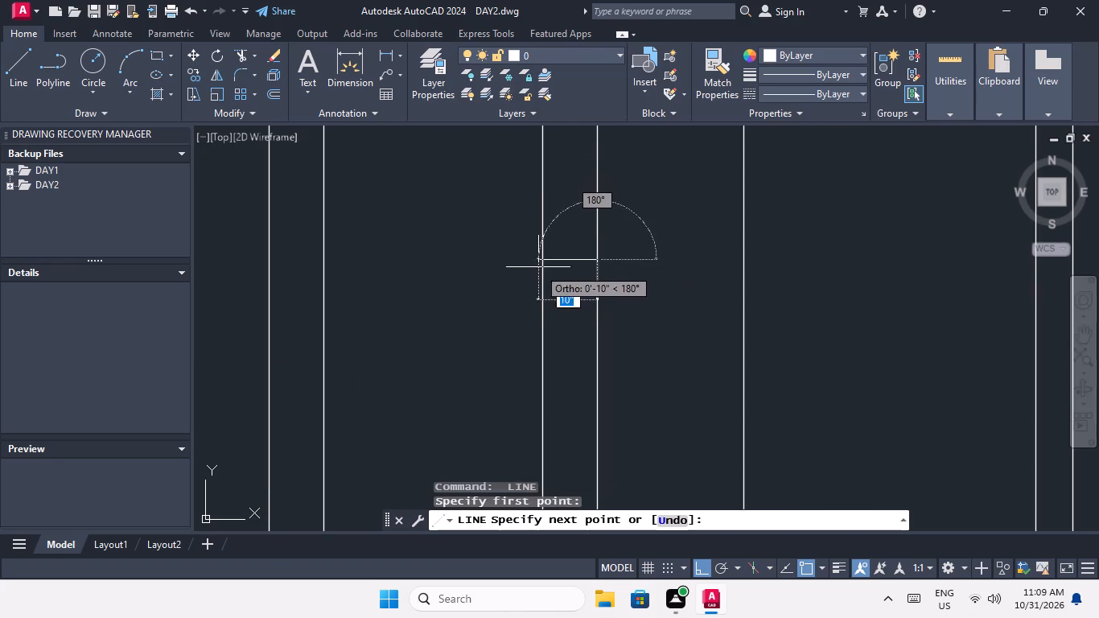
click(542, 261)
key(space)
scroll(492, 276, down, 3)
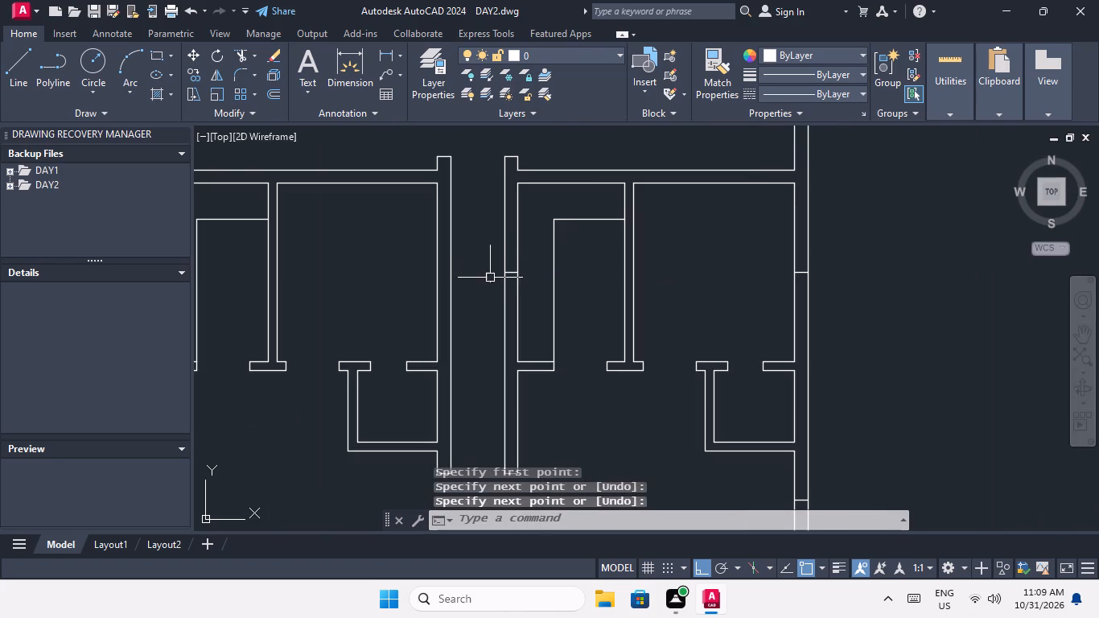
middle_drag(500, 290, 558, 253)
scroll(549, 254, down, 2)
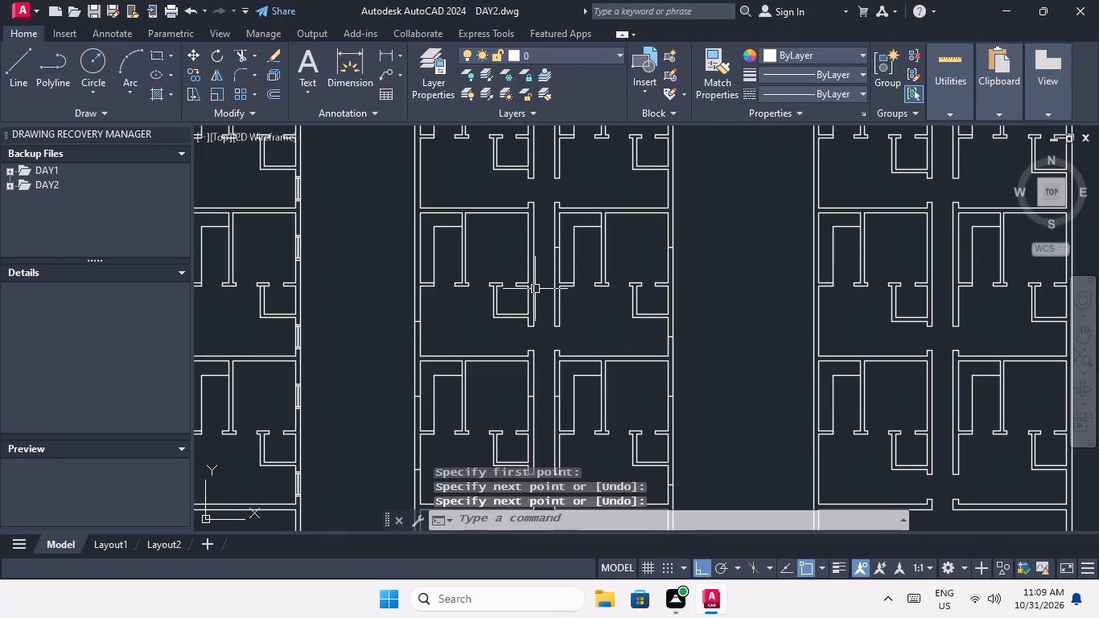
Draw a line across the upper corridor wall of the left unit in the third row from the top, from its inner face's midpoint.
key(space)
scroll(524, 245, up, 3)
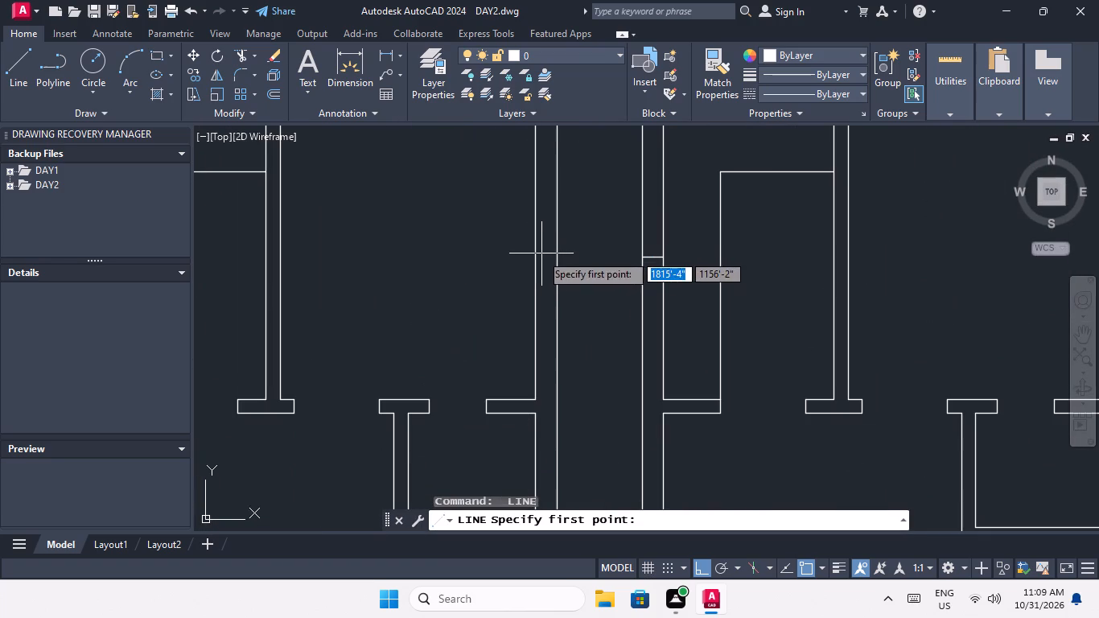
click(535, 261)
scroll(557, 257, up, 2)
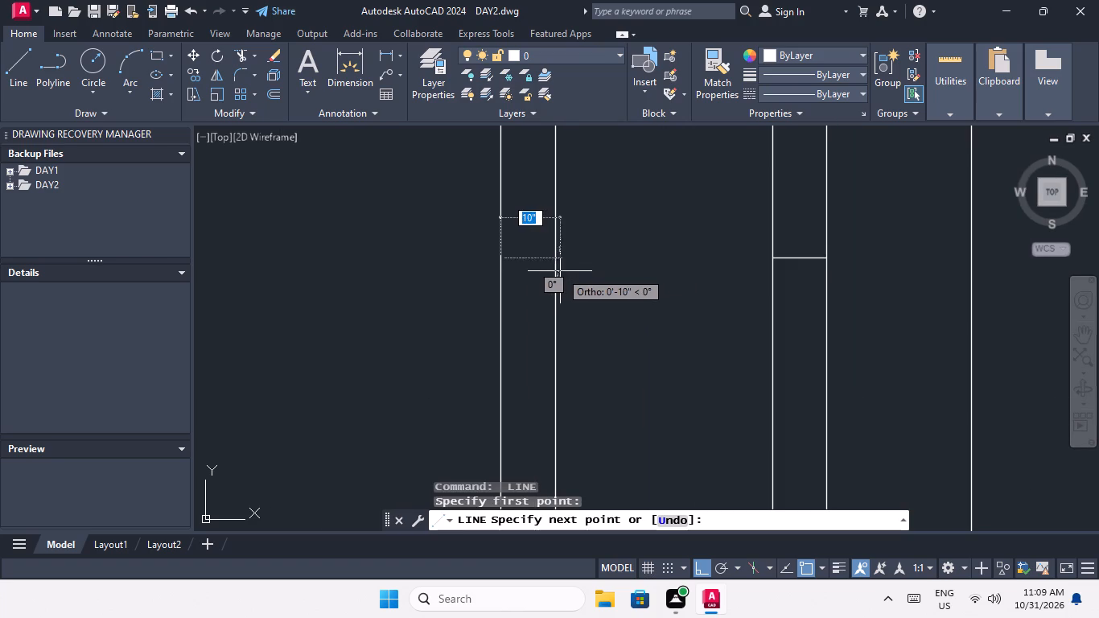
click(555, 258)
key(space)
Draw a 9-inch line across the third-row left unit's upper outer side wall, from the midpoint of its inner face.
scroll(500, 208, down, 3)
middle_drag(477, 262, 562, 276)
middle_drag(541, 282, 577, 319)
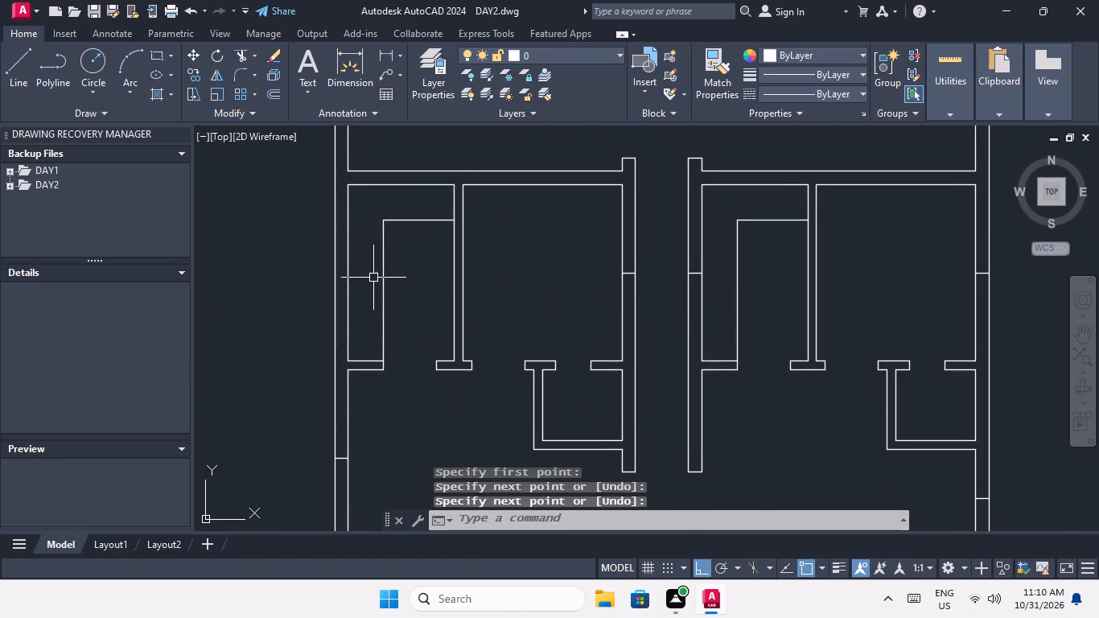
key(space)
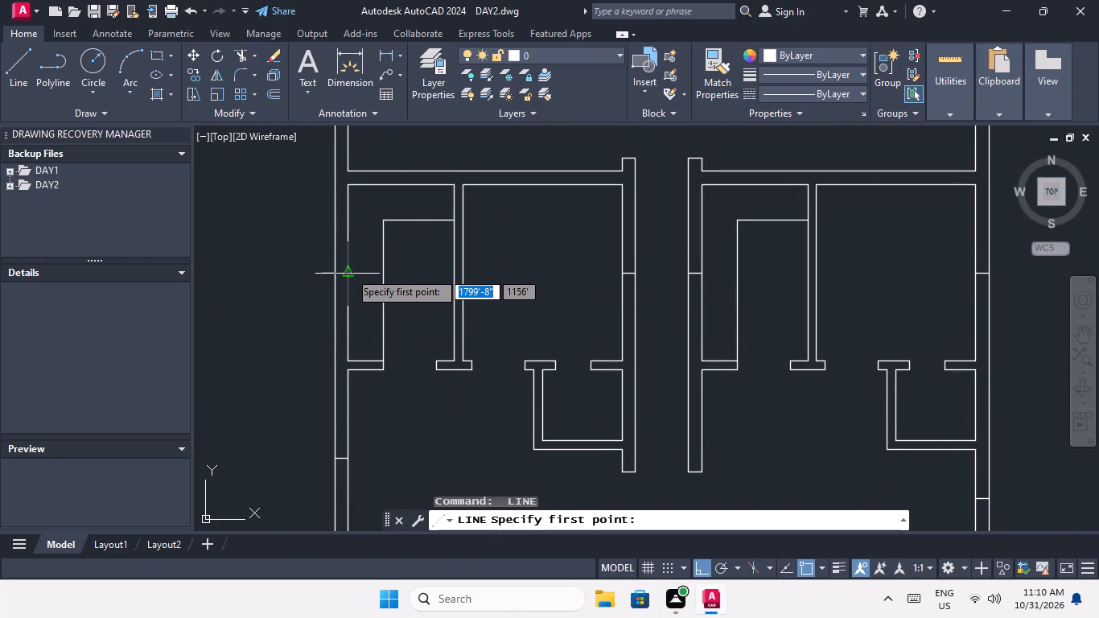
click(349, 271)
scroll(342, 272, up, 3)
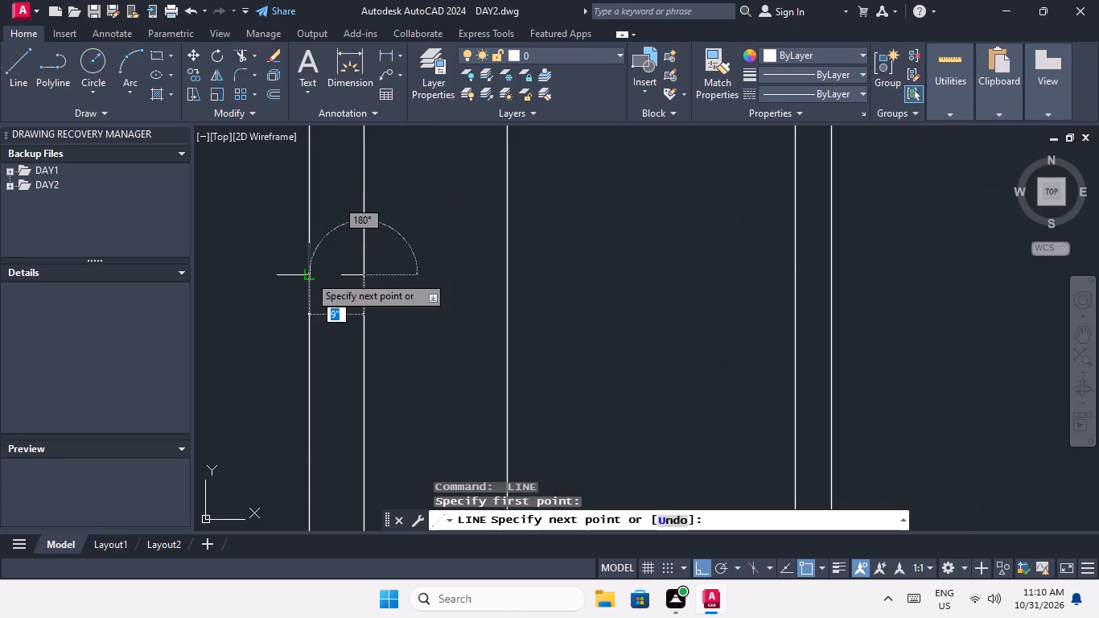
click(309, 275)
key(space)
Draw a line across the lower outer side wall of the left unit in the second row from the top.
scroll(313, 287, down, 3)
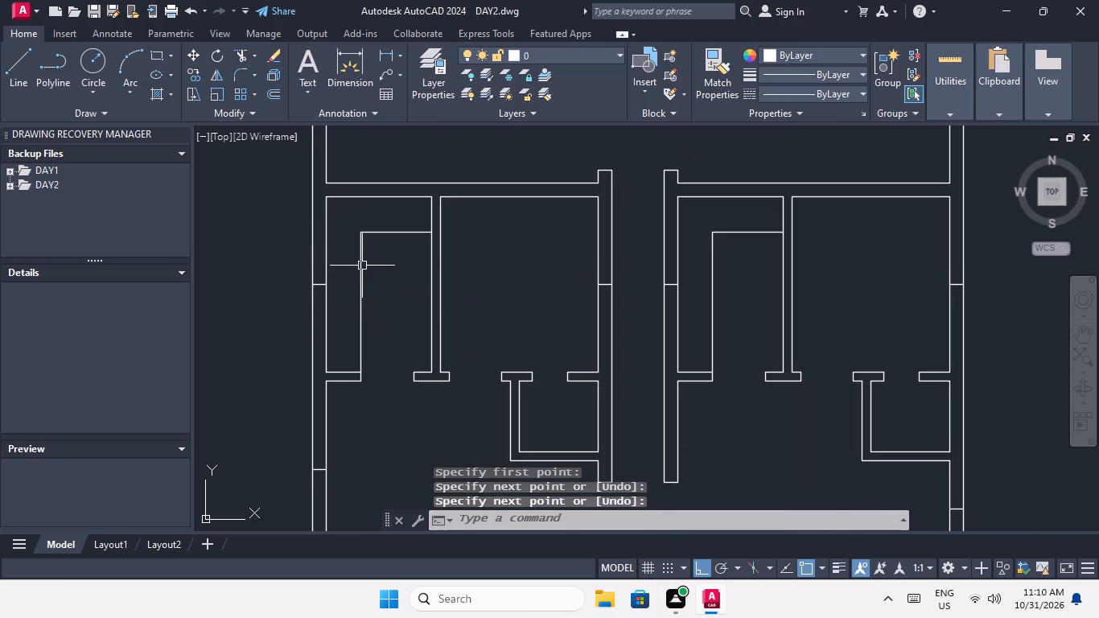
middle_drag(364, 267, 352, 356)
scroll(373, 244, down, 2)
middle_drag(367, 299, 363, 318)
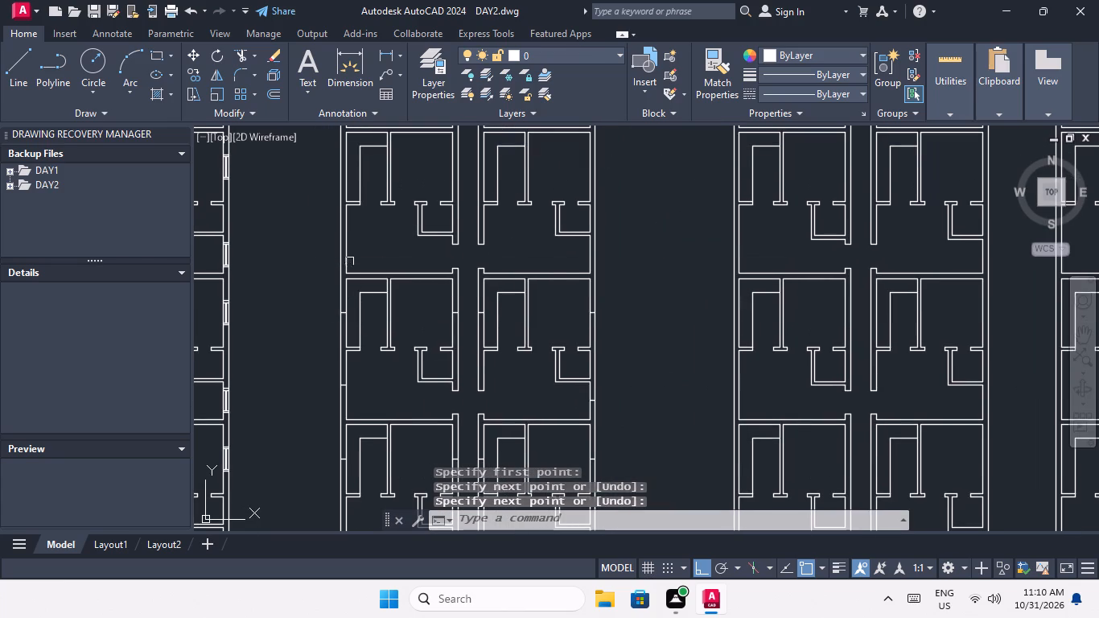
key(space)
scroll(344, 238, up, 1)
click(344, 240)
scroll(331, 243, up, 2)
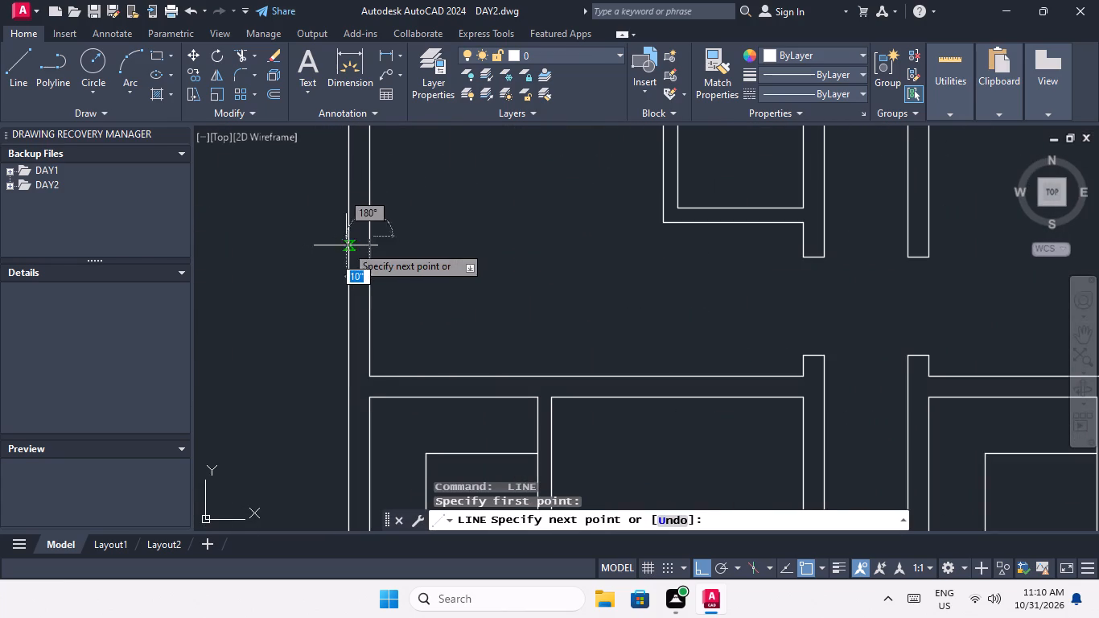
click(348, 238)
key(space)
Draw a 9-inch line across the lower outer side wall of the right unit in the second row from the top.
scroll(359, 268, down, 3)
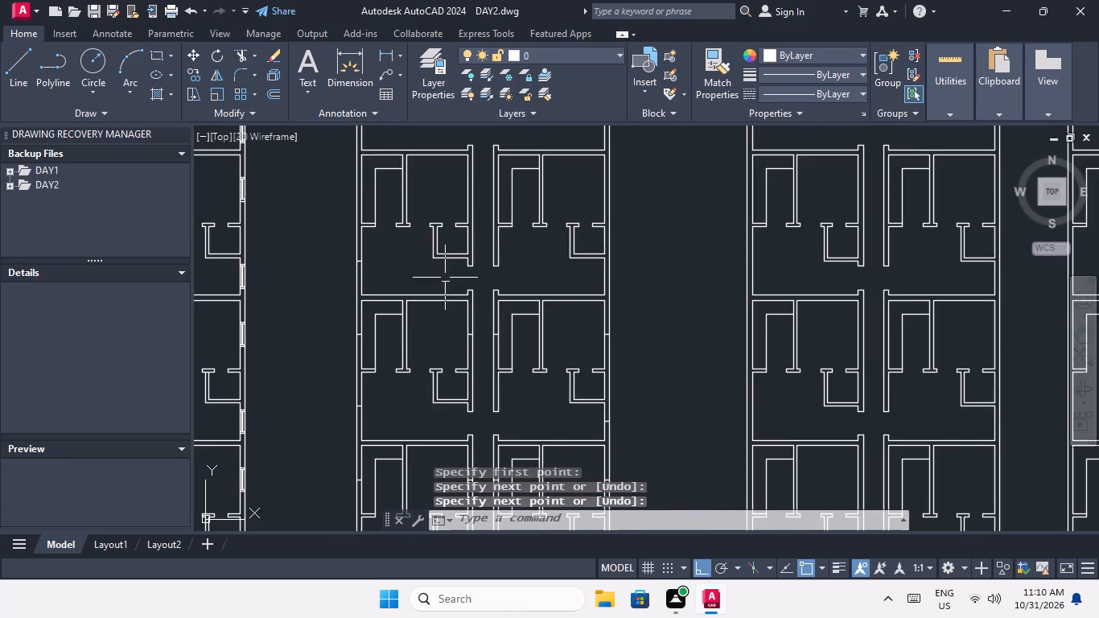
middle_drag(451, 267, 94, 257)
middle_drag(354, 256, 496, 258)
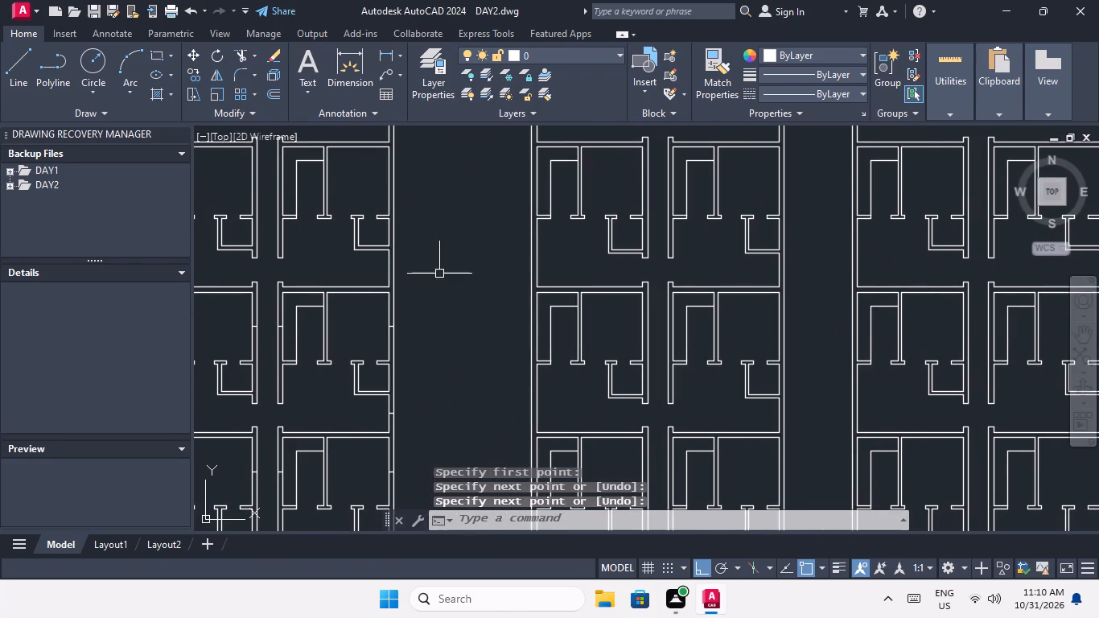
key(space)
scroll(381, 266, up, 2)
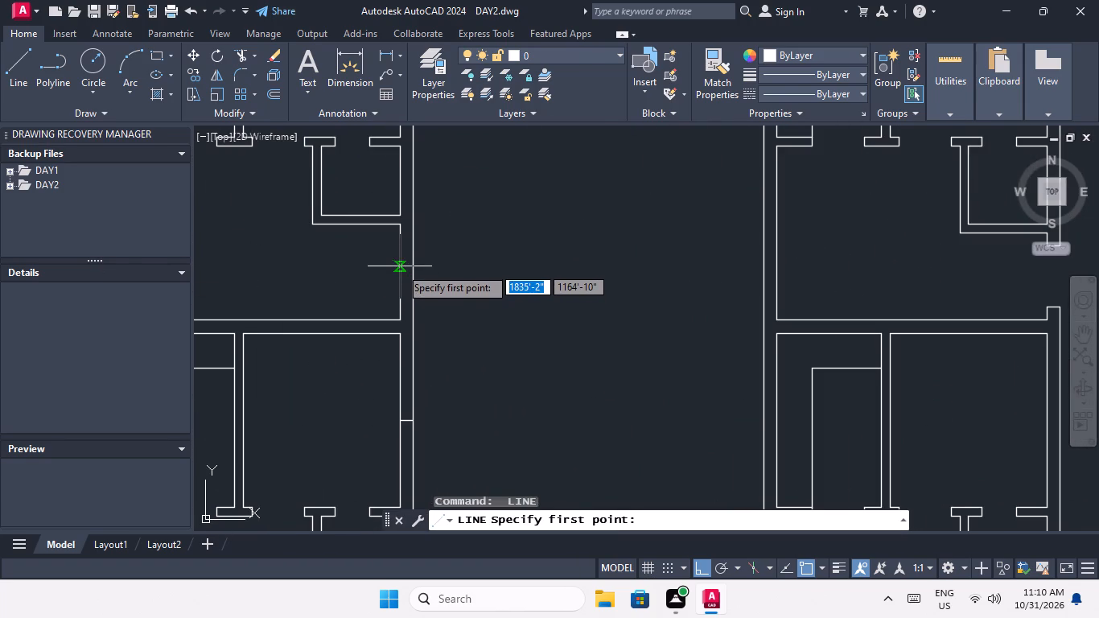
click(400, 274)
scroll(416, 273, up, 2)
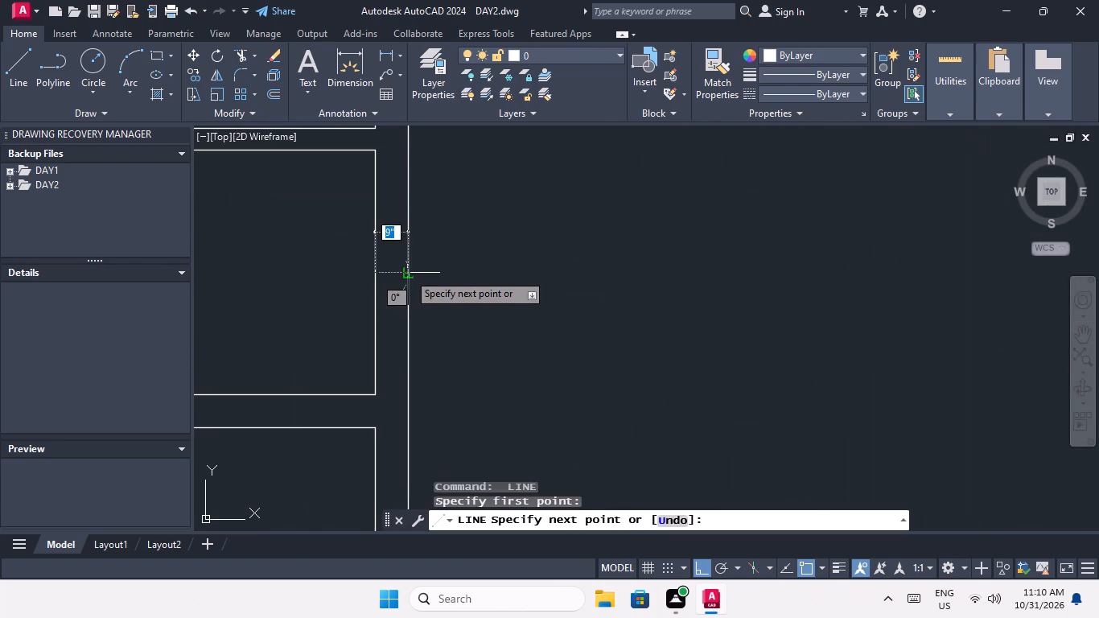
click(408, 270)
key(space)
Draw a 9-inch line across the upper outer side wall of the left unit in the second row from the top.
scroll(436, 303, down, 3)
middle_drag(443, 308, 532, 327)
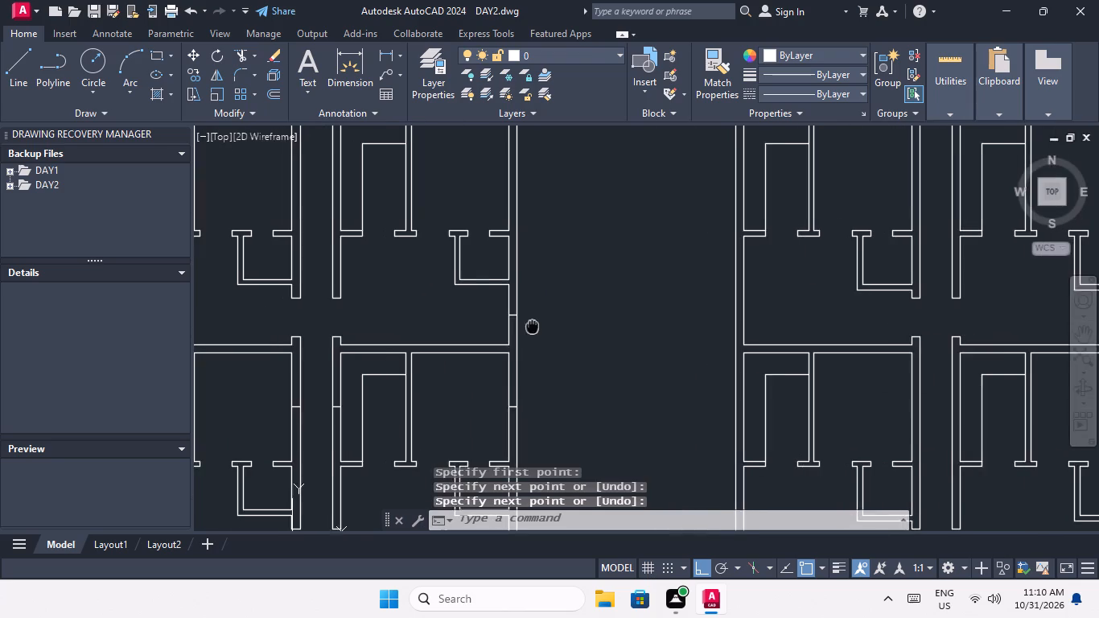
middle_drag(532, 327, 532, 328)
scroll(525, 326, down, 2)
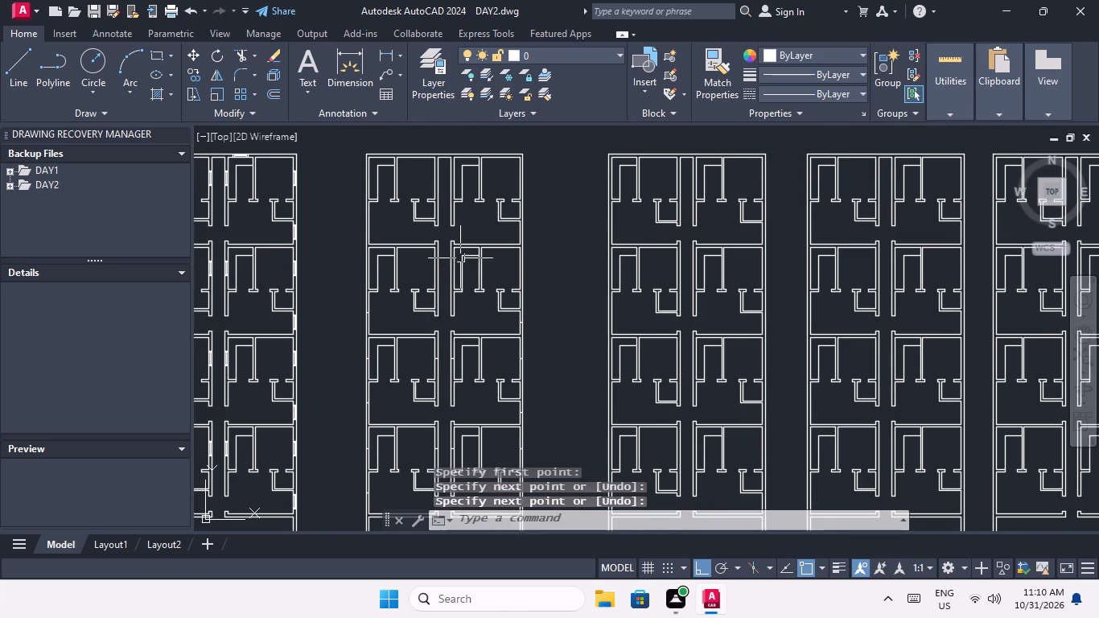
middle_drag(475, 269, 477, 331)
scroll(364, 335, up, 4)
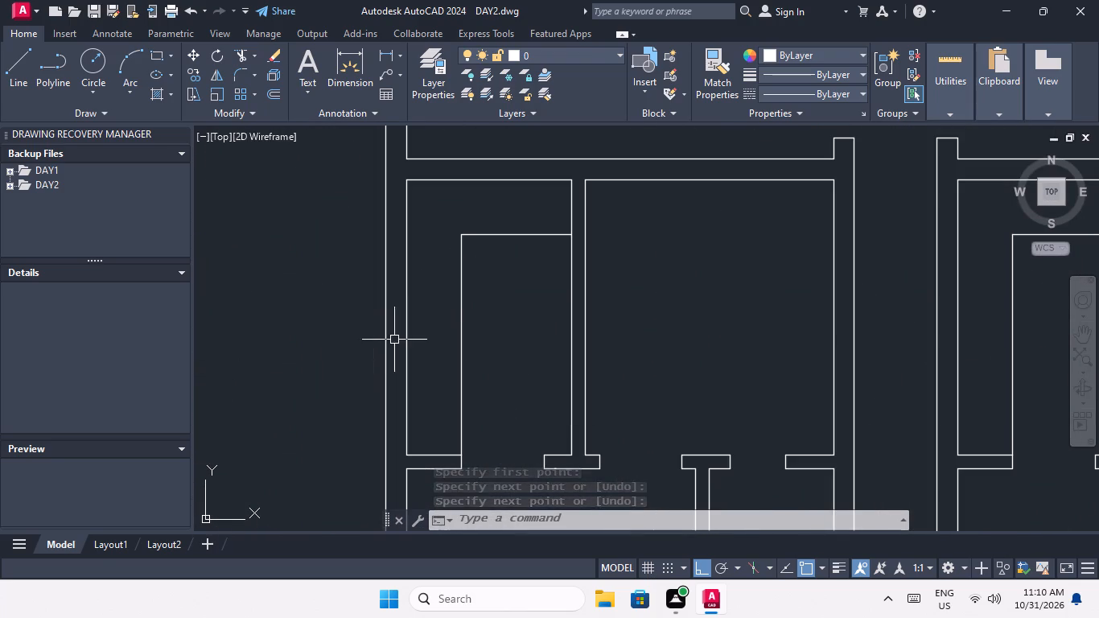
scroll(417, 279, down, 2)
key(space)
scroll(414, 296, up, 1)
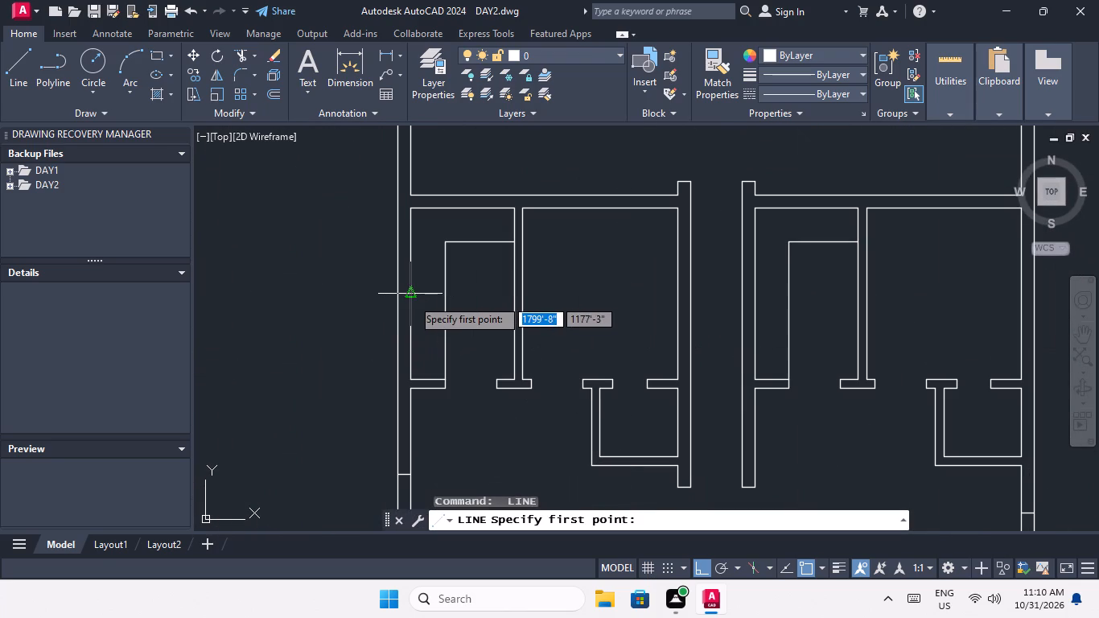
click(411, 299)
scroll(403, 297, up, 2)
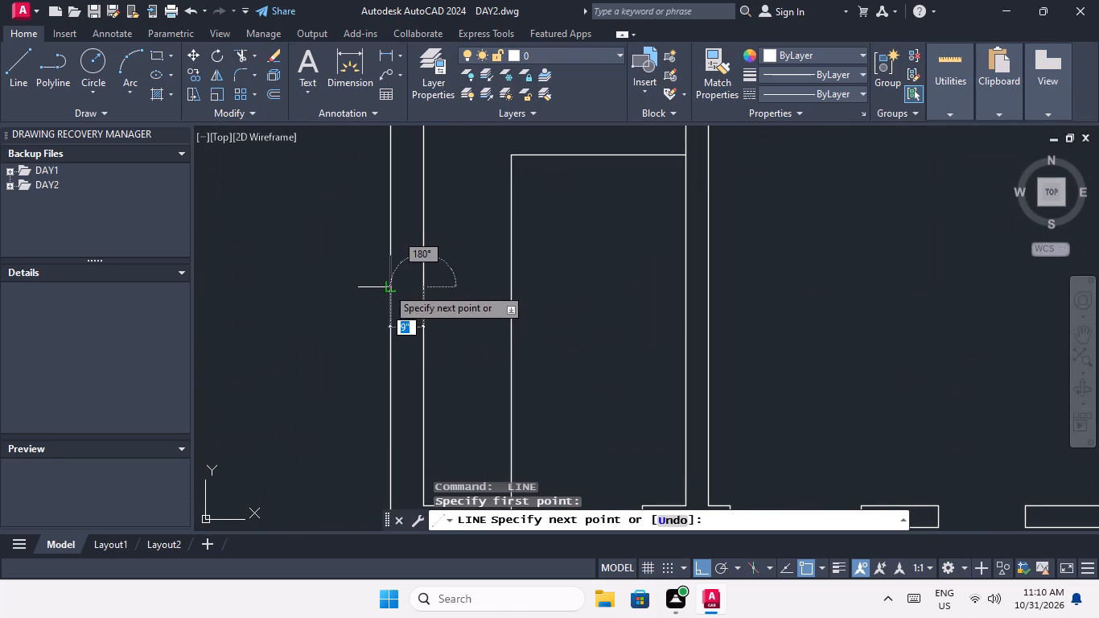
click(387, 286)
key(space)
Draw a 9-inch line across the upper corridor wall of the left unit in the second row from the top.
scroll(411, 273, down, 3)
middle_drag(529, 316, 525, 317)
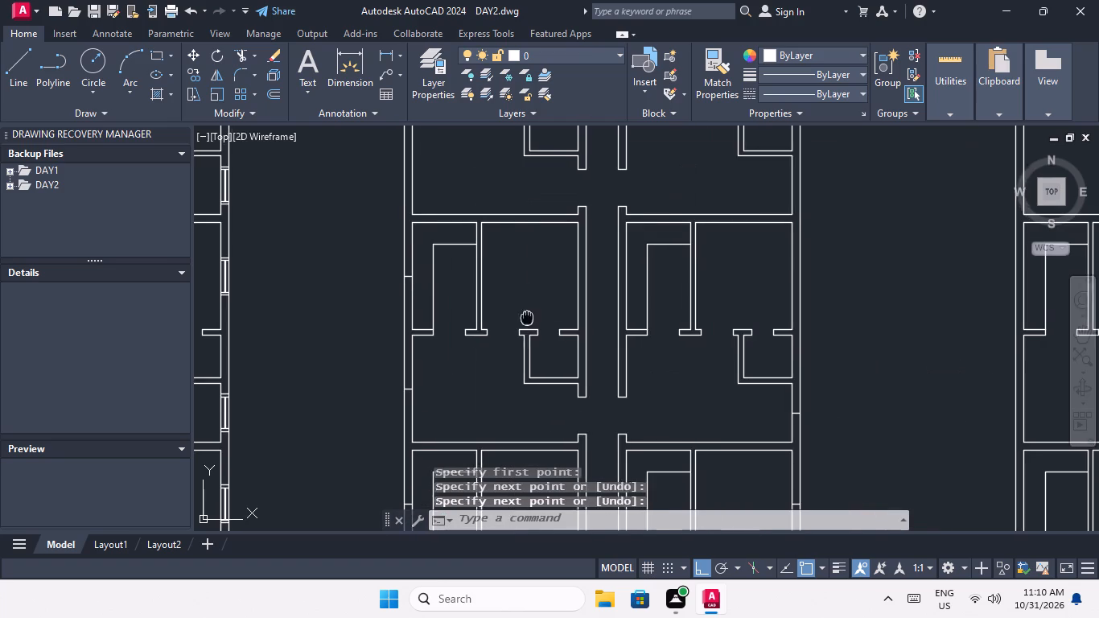
middle_drag(525, 317, 386, 321)
key(space)
scroll(442, 282, up, 2)
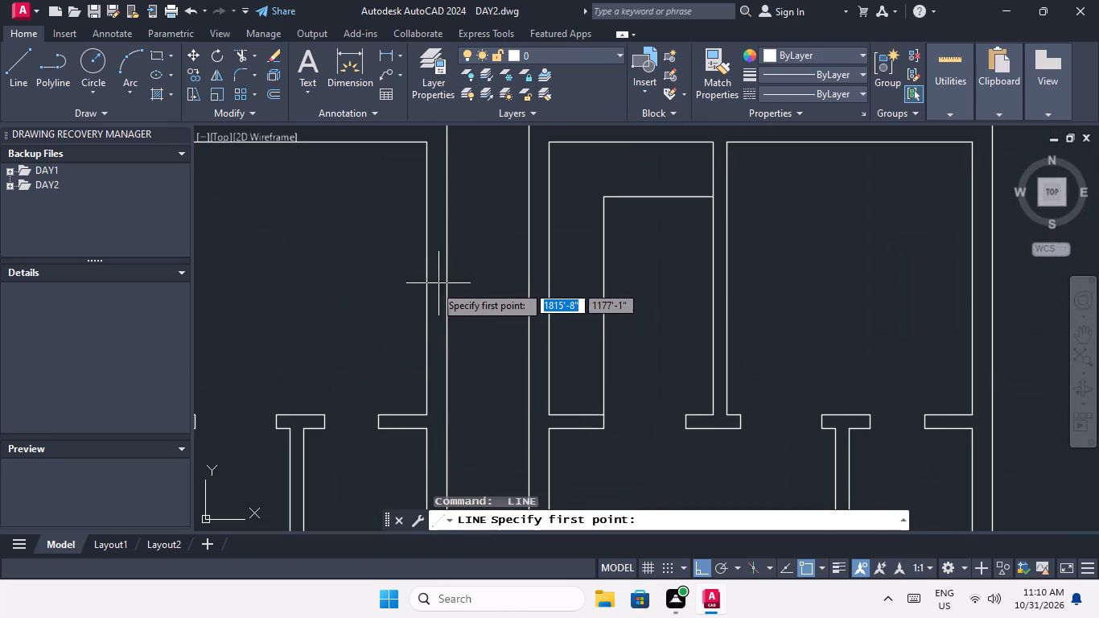
click(424, 278)
scroll(441, 280, up, 2)
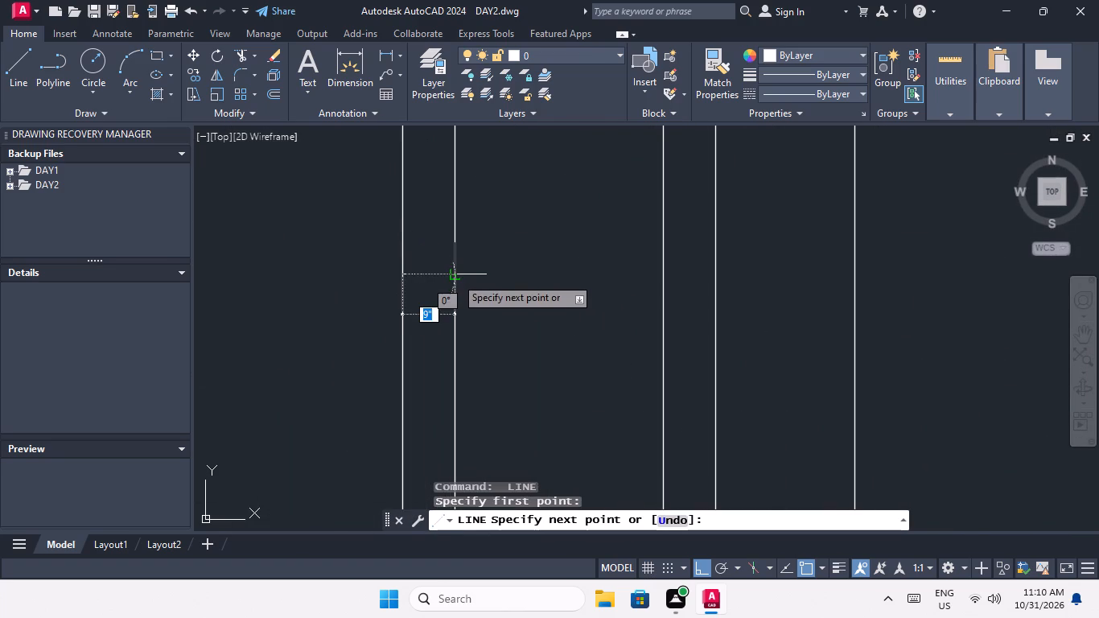
click(455, 276)
key(space)
Draw a line across the upper corridor wall of the right unit in the second row from the top.
scroll(456, 290, down, 3)
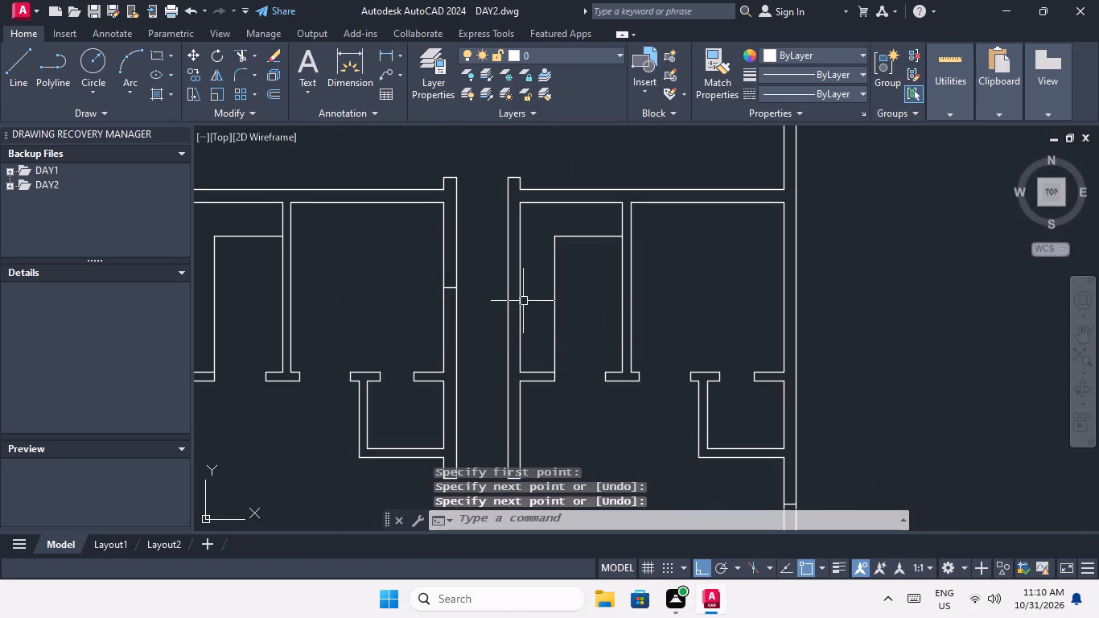
key(space)
click(518, 290)
scroll(508, 292, up, 1)
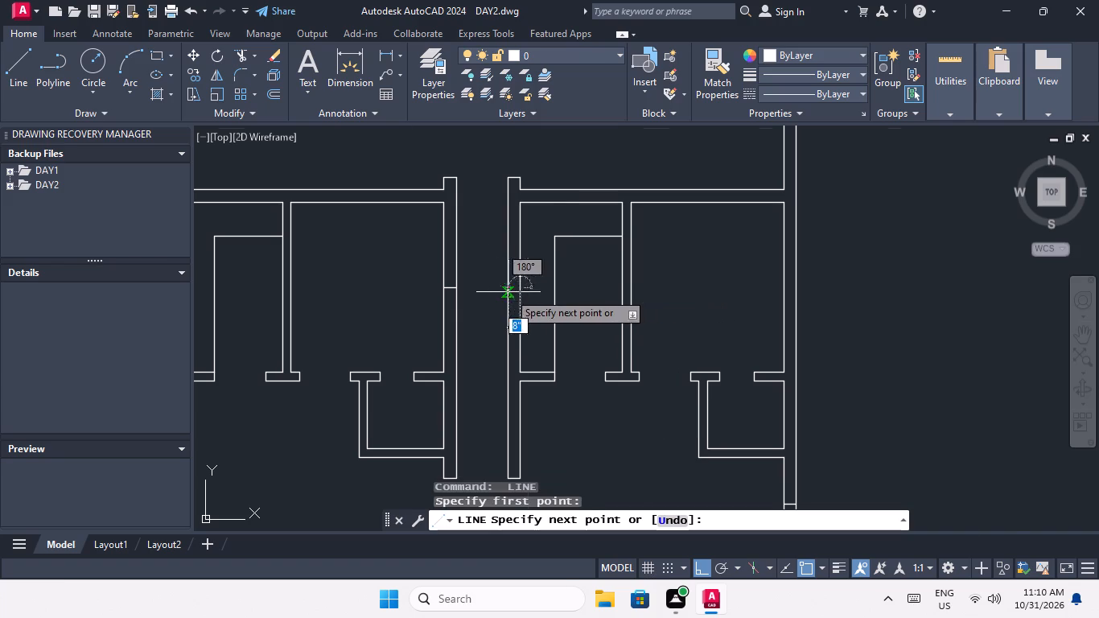
scroll(508, 292, up, 1)
click(505, 283)
key(space)
Draw a 9-inch line across the upper outer side wall of the right unit in the second row from the top.
scroll(482, 297, down, 2)
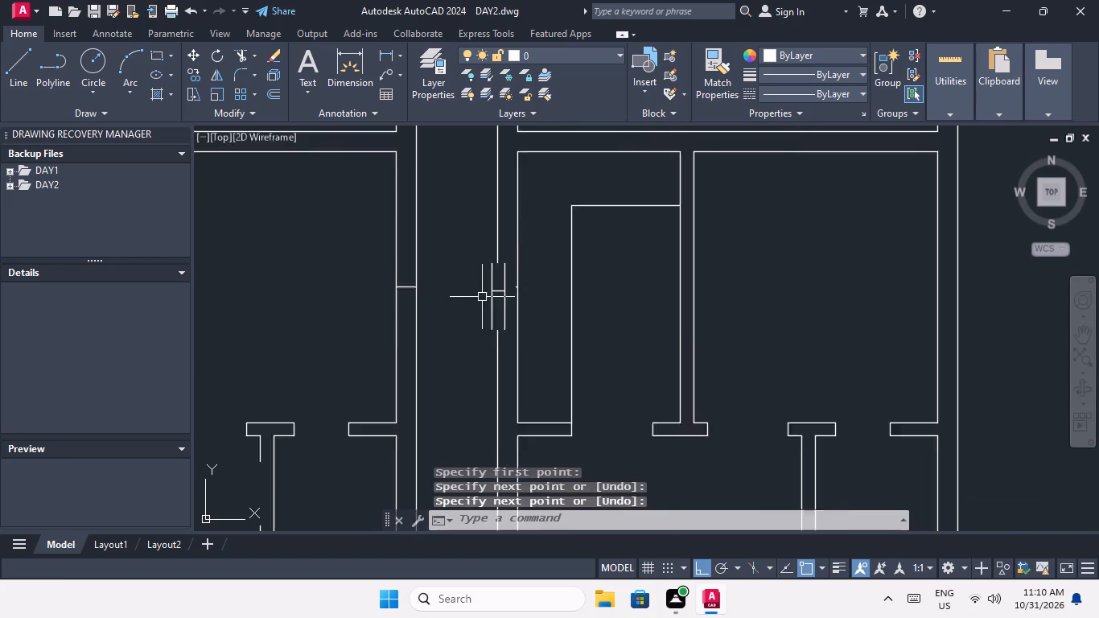
scroll(482, 297, down, 1)
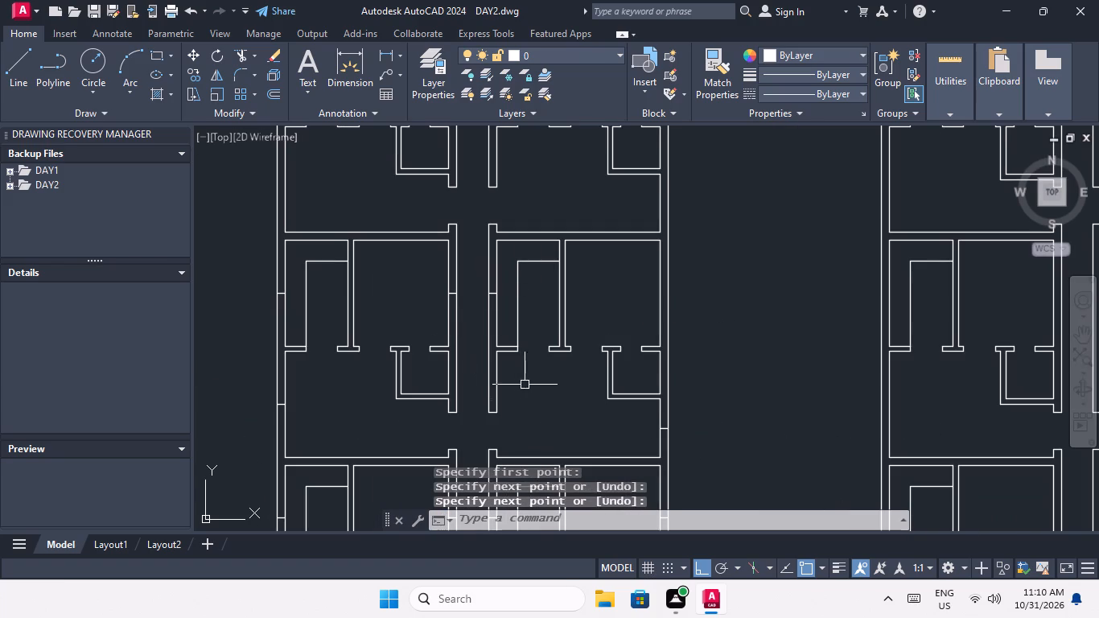
key(space)
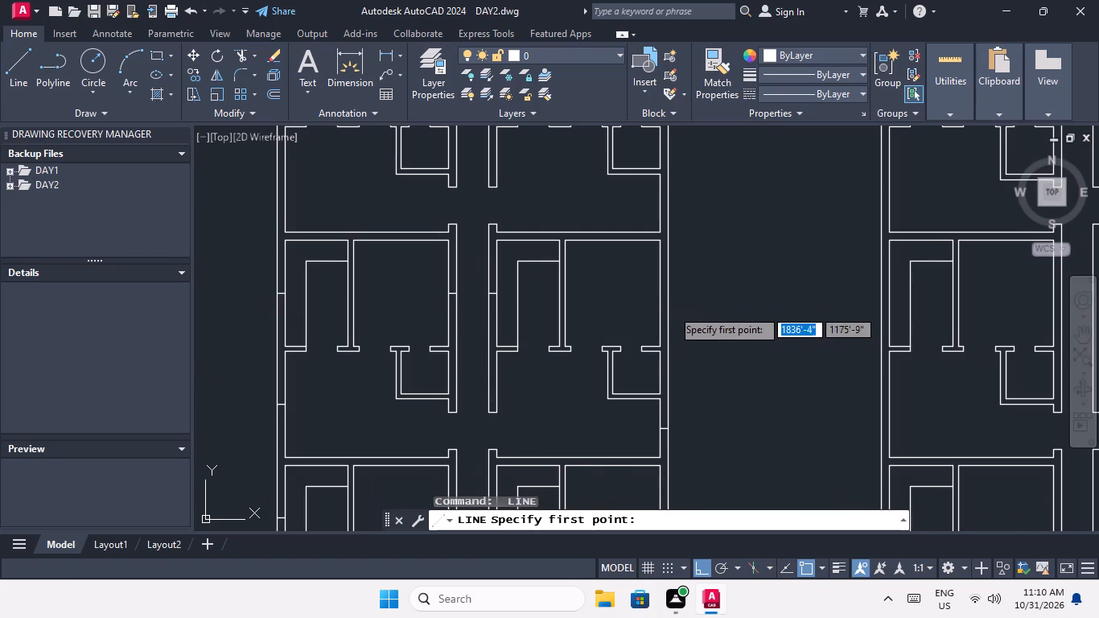
click(663, 292)
scroll(663, 292, up, 2)
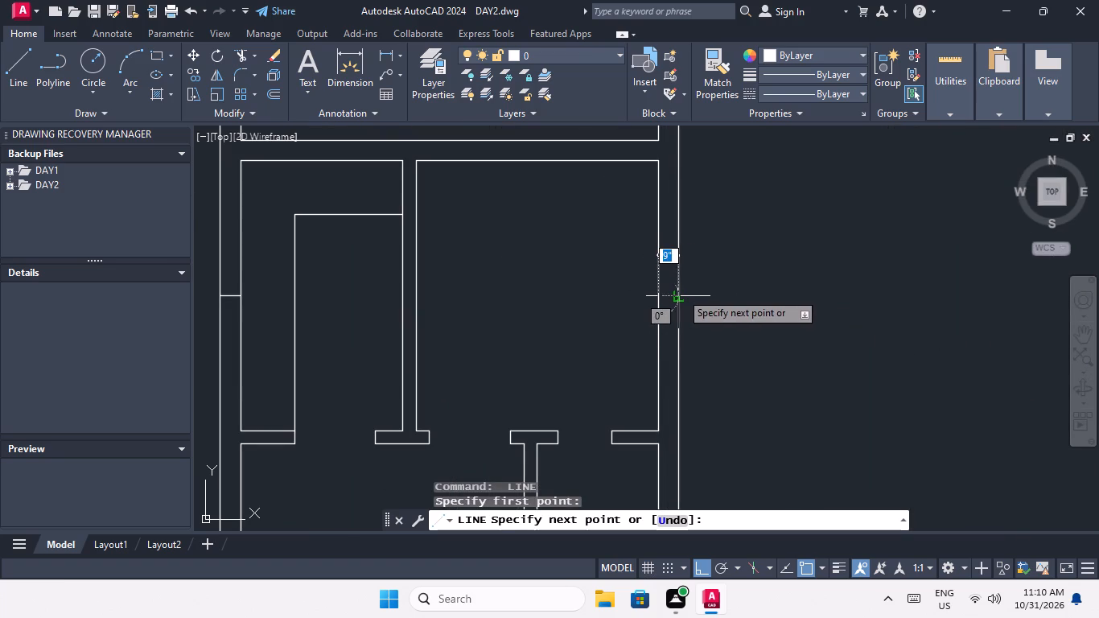
click(681, 292)
key(space)
Draw a line across the lower outer side wall of the top-row right unit, from its inner face.
middle_drag(568, 295, 593, 394)
scroll(595, 318, down, 3)
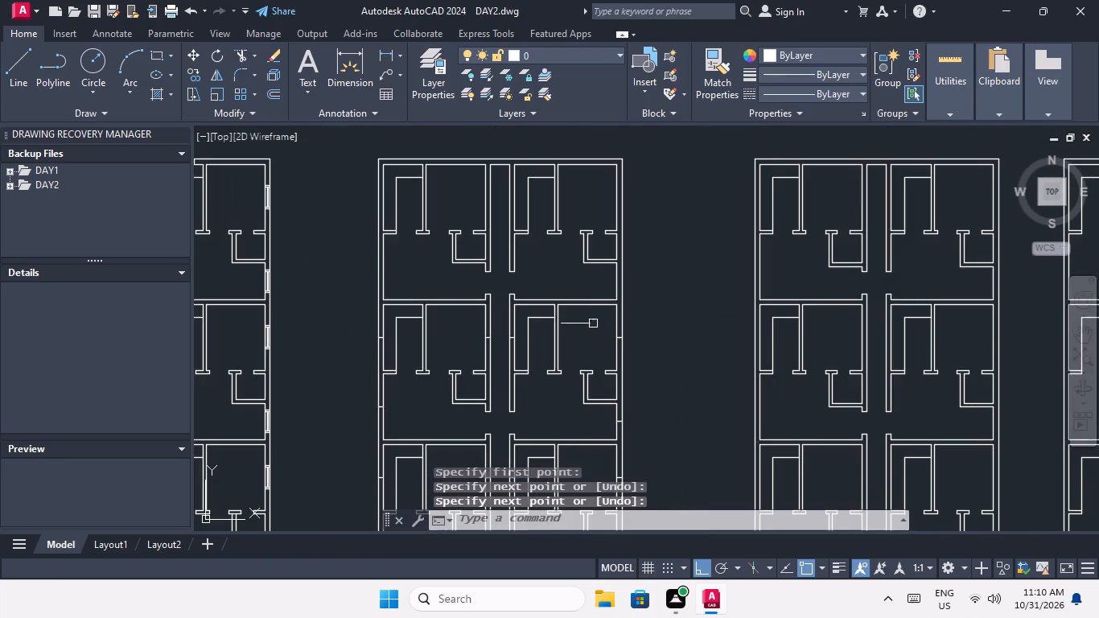
middle_drag(593, 328, 615, 350)
key(space)
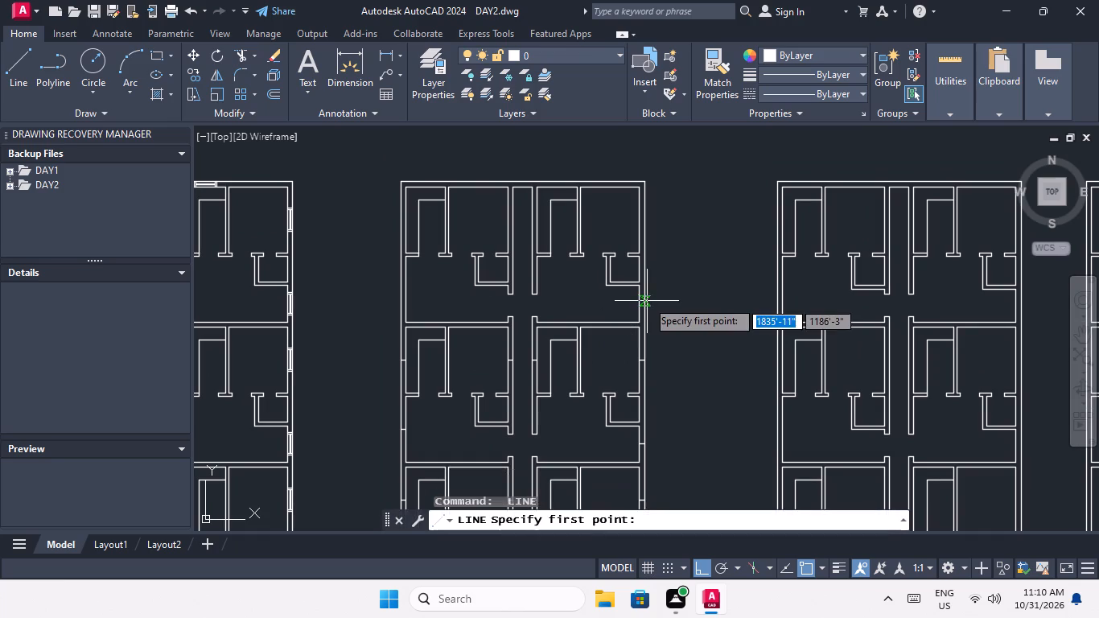
scroll(644, 300, up, 2)
click(629, 309)
scroll(633, 310, up, 2)
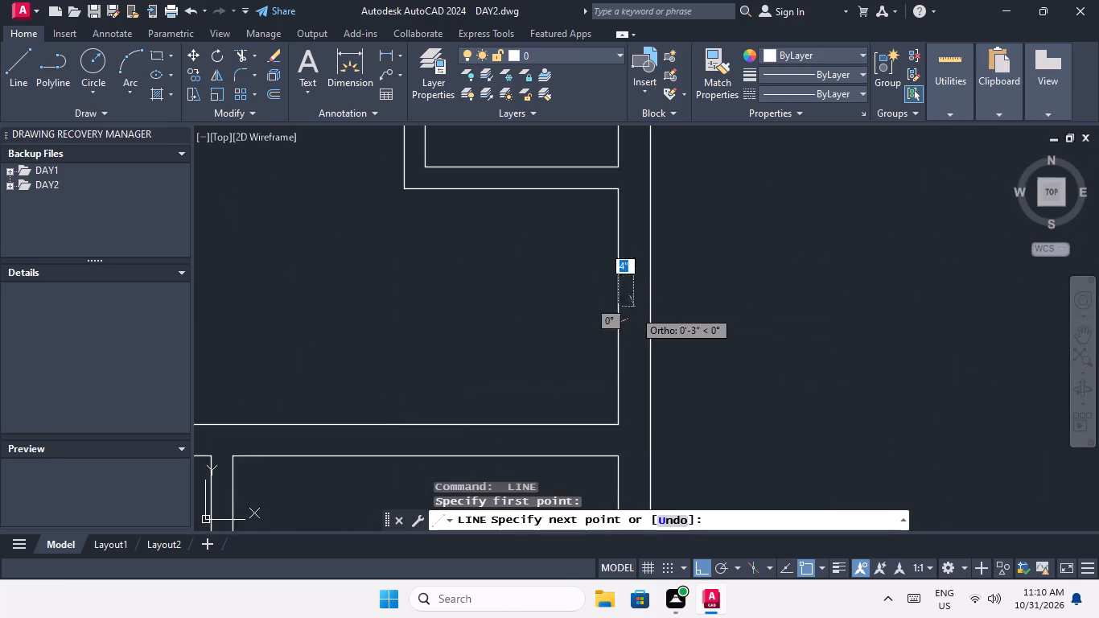
scroll(633, 310, up, 1)
click(659, 302)
key(space)
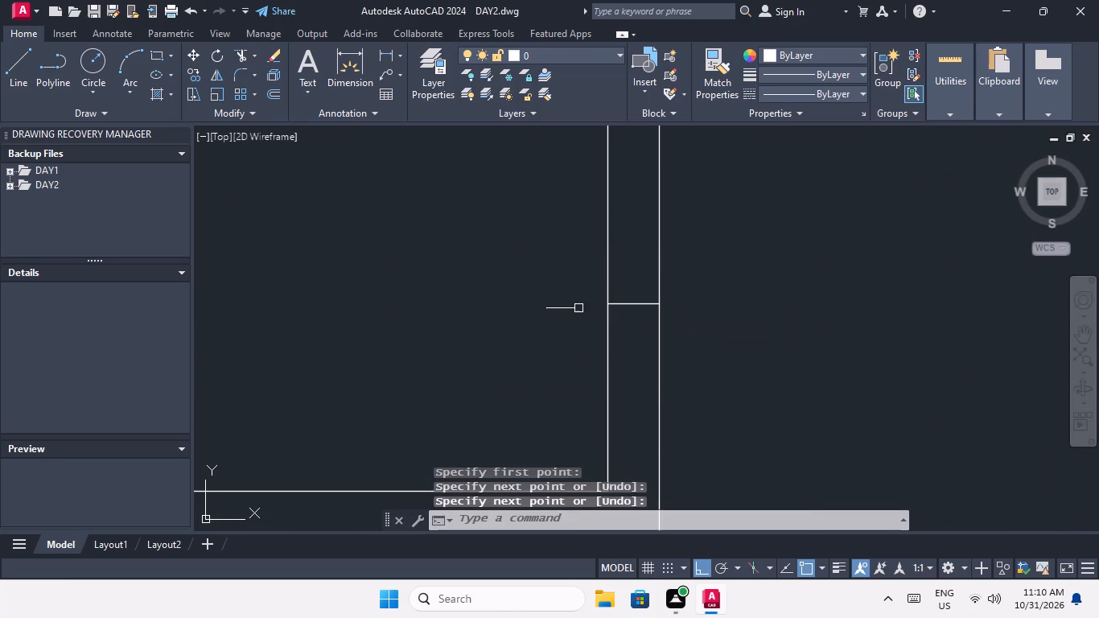
Draw a line across the lower outer side wall of the top-row left unit, from its inner face.
scroll(578, 307, down, 4)
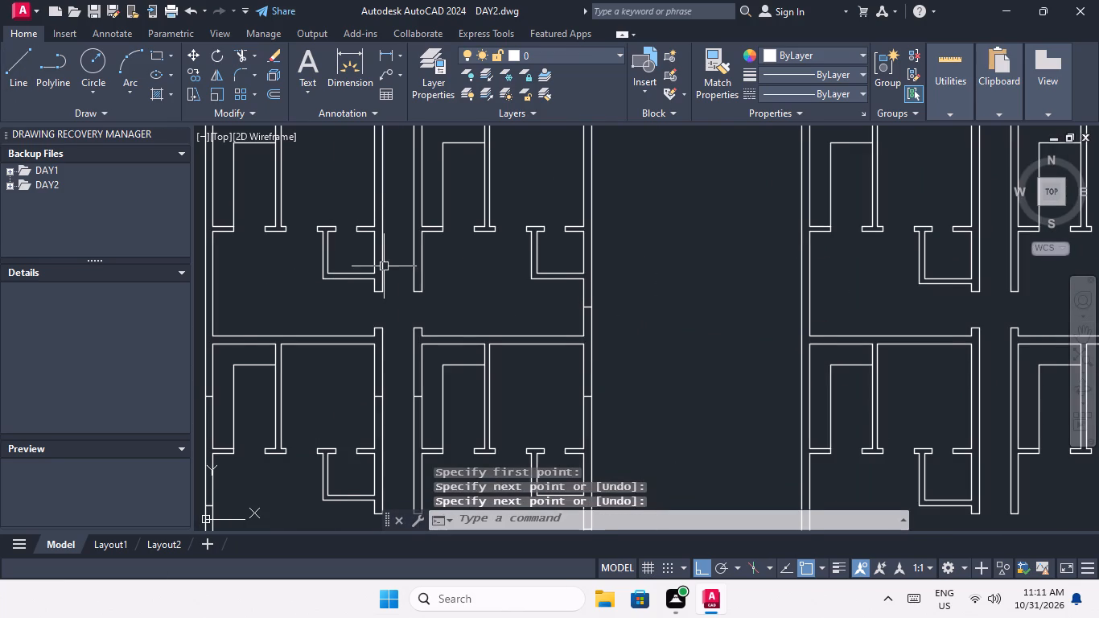
middle_drag(397, 266, 544, 257)
key(space)
scroll(368, 295, up, 2)
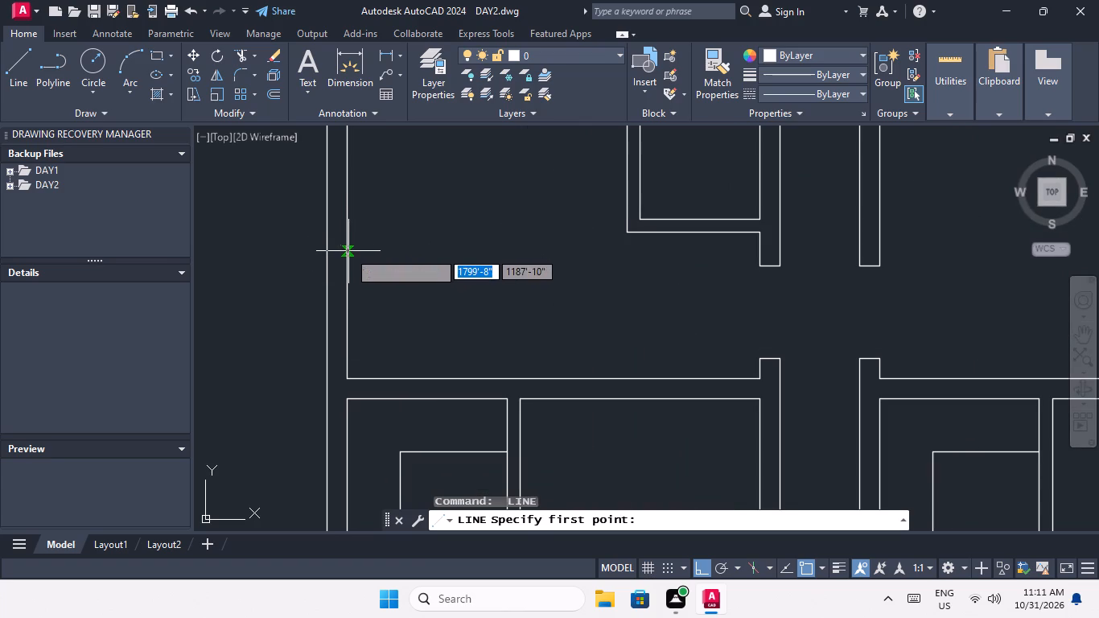
click(348, 246)
scroll(323, 242, up, 2)
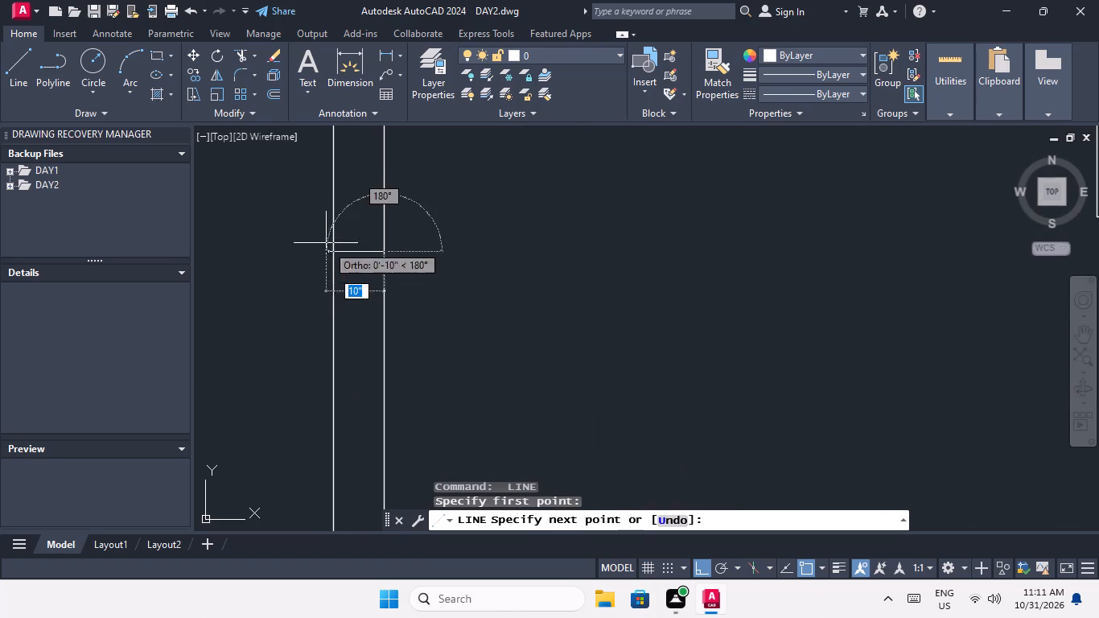
click(335, 253)
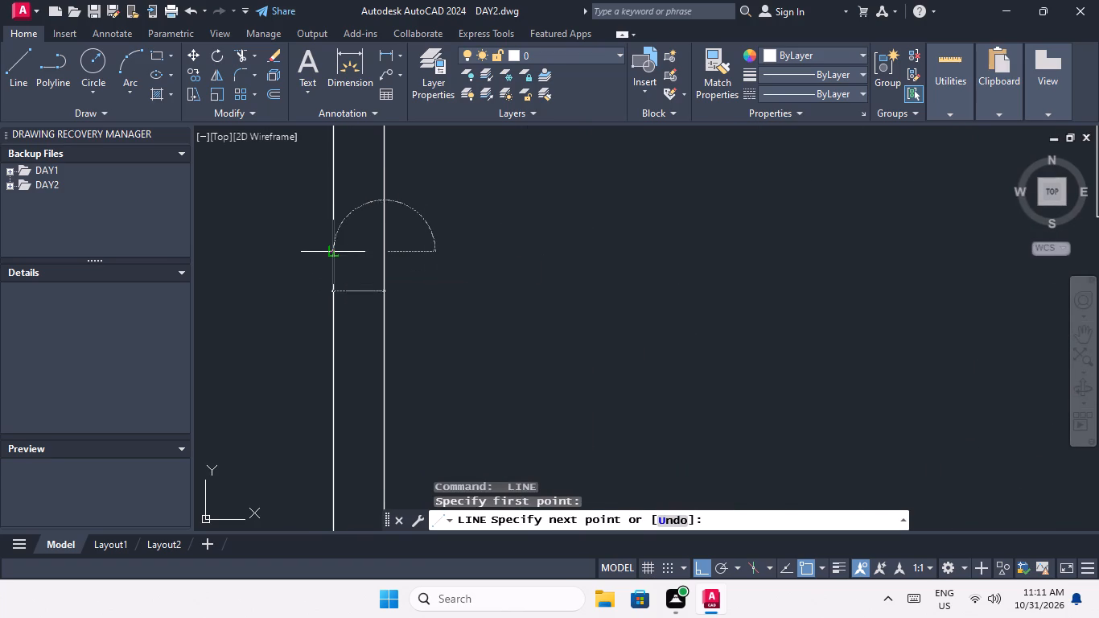
key(space)
scroll(381, 273, down, 4)
middle_drag(442, 262, 401, 381)
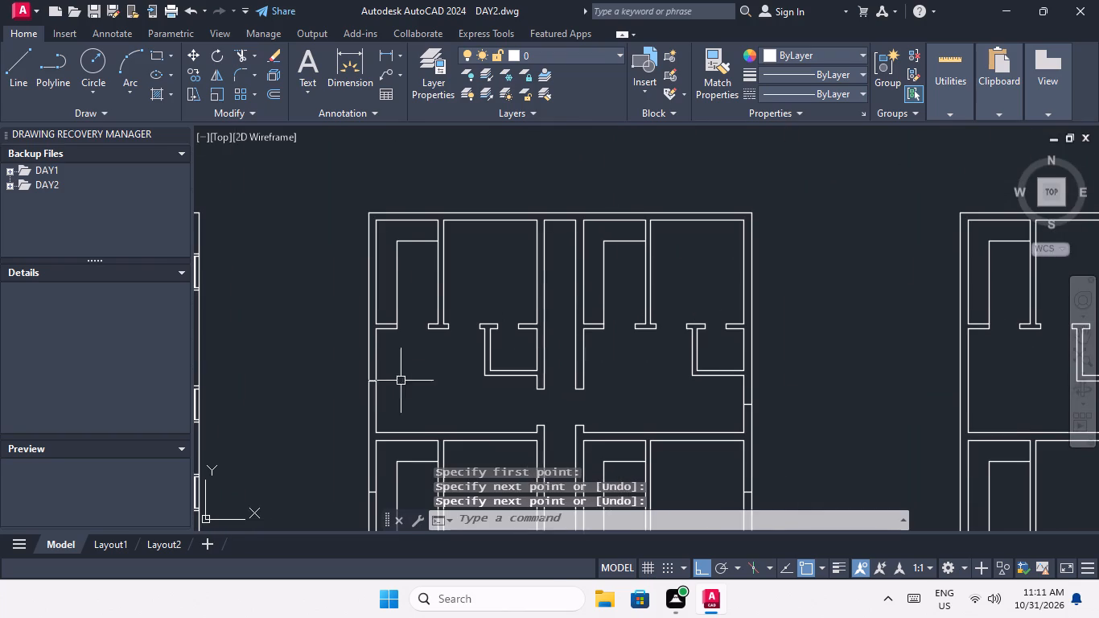
Draw a line across the upper outer side wall of the second block's top-row left unit, from its inner face.
key(space)
scroll(373, 261, up, 2)
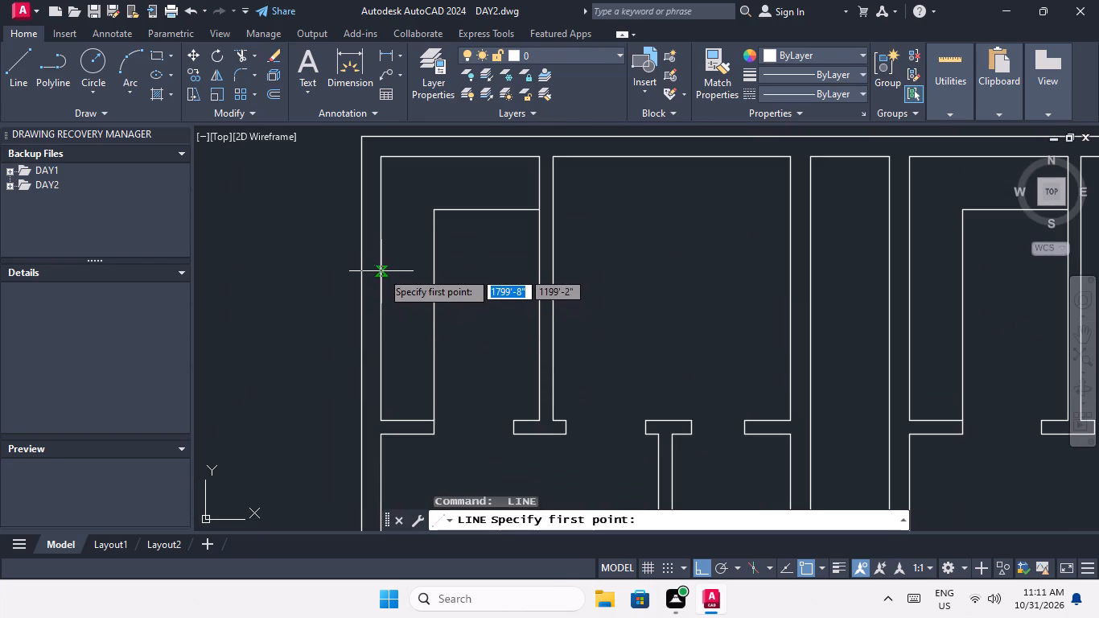
click(379, 293)
scroll(362, 287, up, 3)
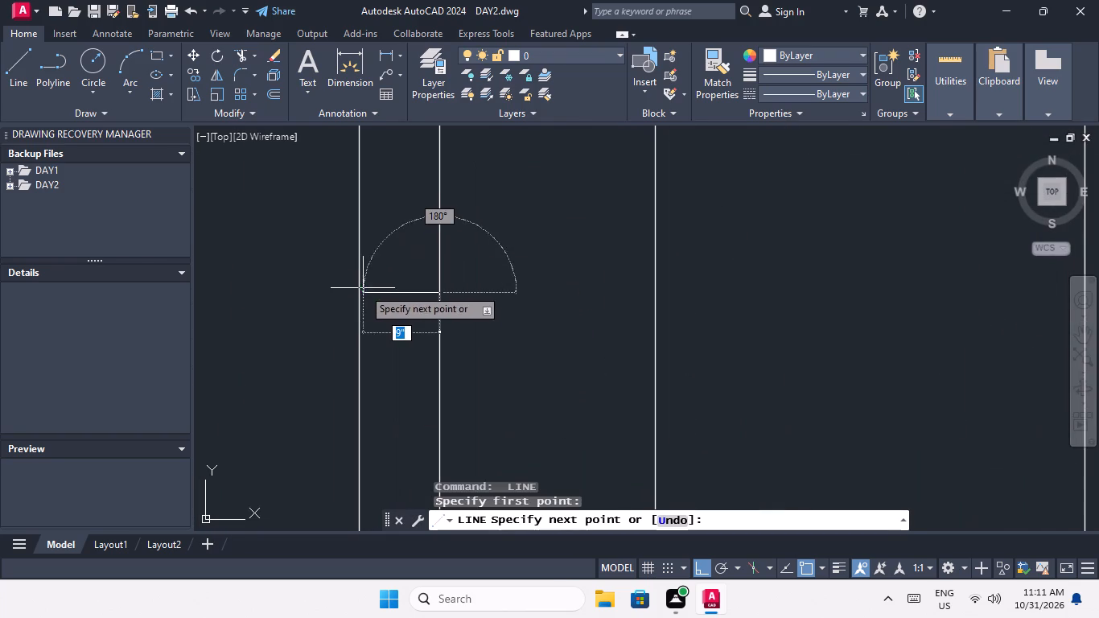
click(356, 291)
key(space)
scroll(387, 293, down, 4)
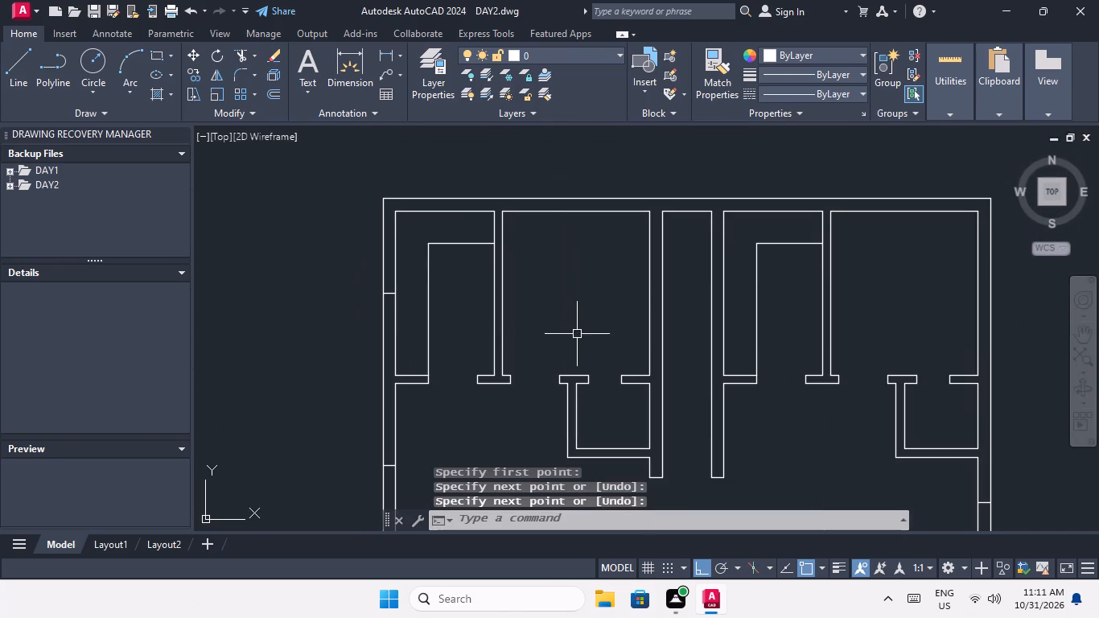
Draw a line across the upper corridor wall of the top-row left unit, from the midpoint of its inner face.
middle_drag(578, 322, 472, 341)
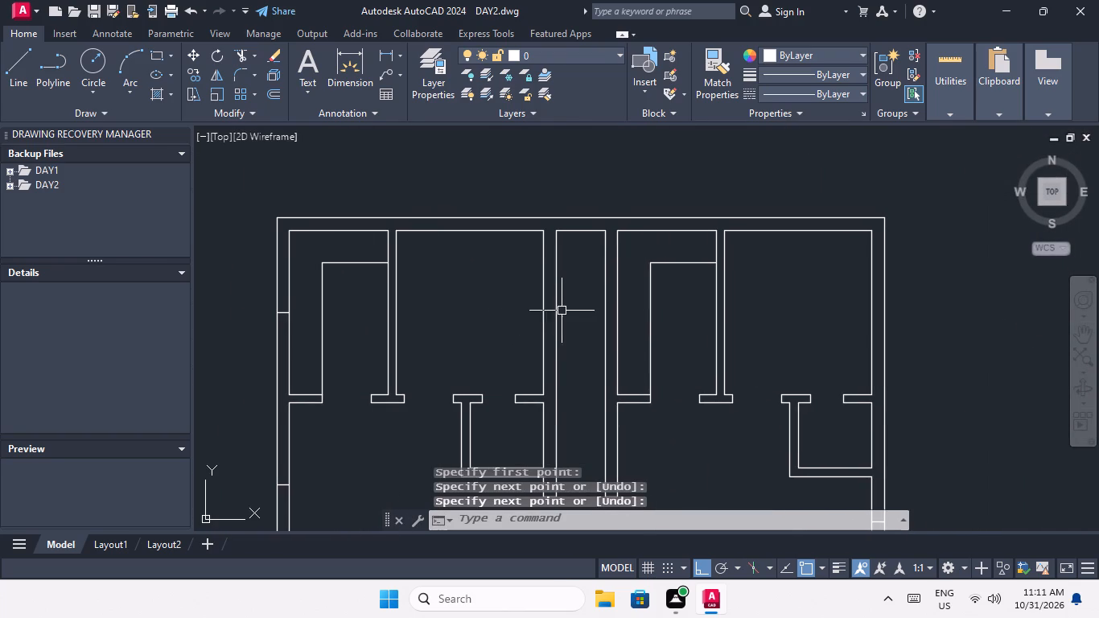
key(space)
scroll(551, 313, up, 1)
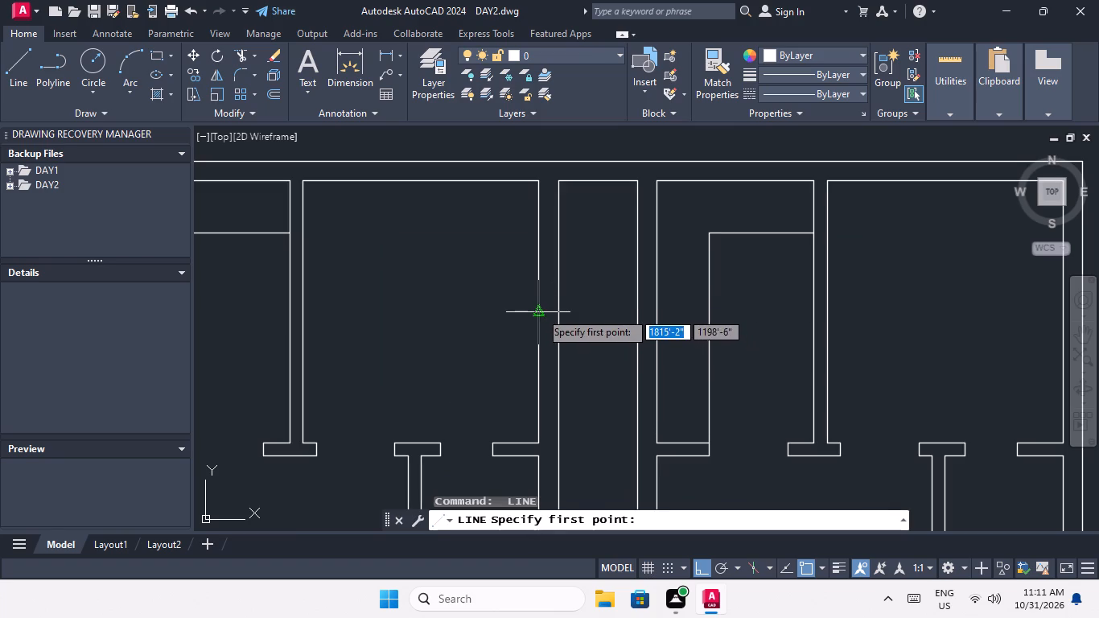
click(540, 311)
scroll(566, 315, up, 2)
click(549, 307)
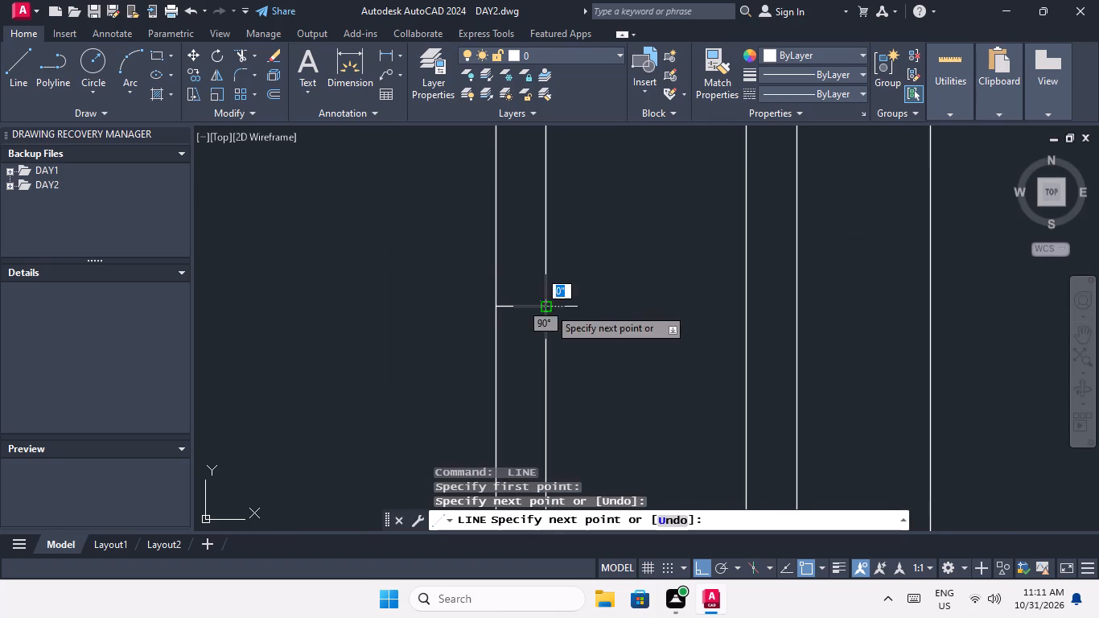
key(space)
scroll(569, 309, down, 5)
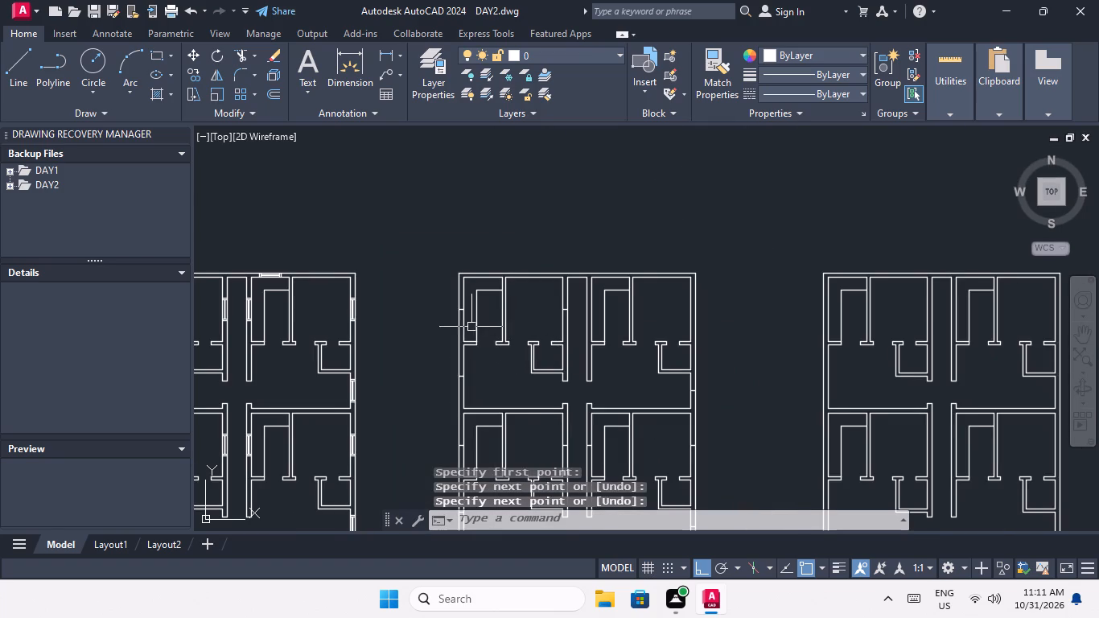
Draw a line across the upper corridor wall of the second block's top-row right unit, from the midpoint of its inner face.
middle_drag(484, 328, 585, 321)
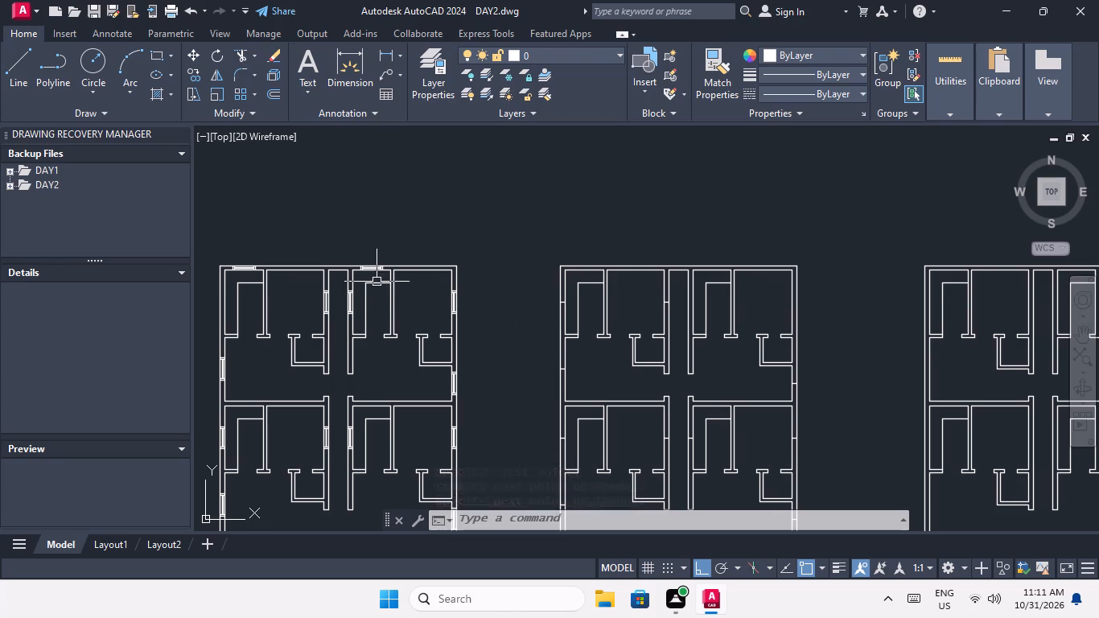
middle_drag(367, 271, 478, 251)
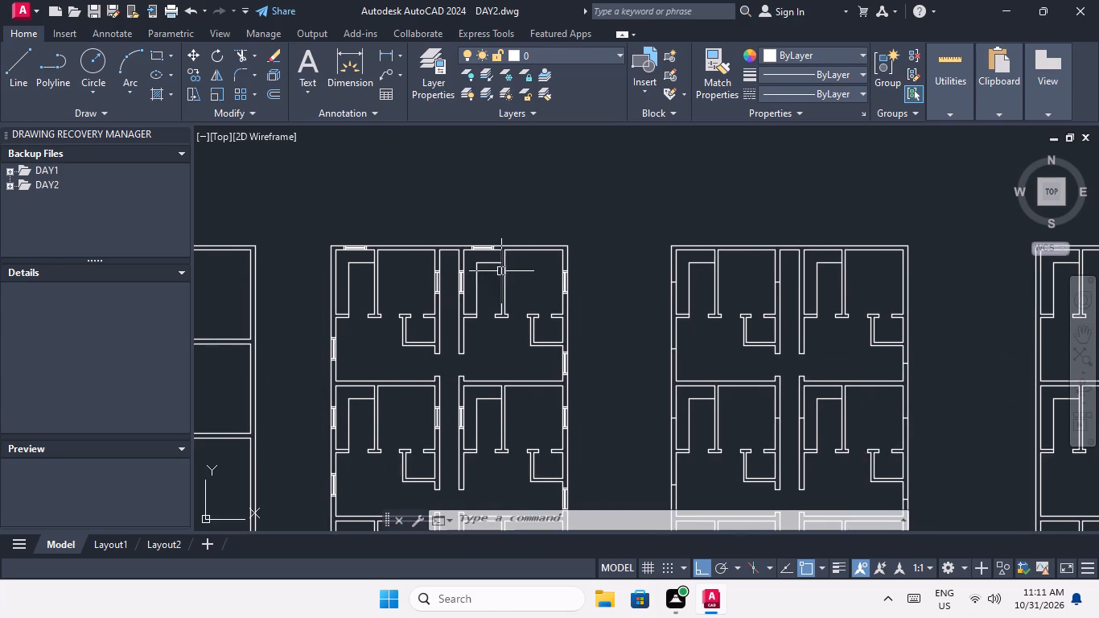
middle_drag(586, 266, 226, 295)
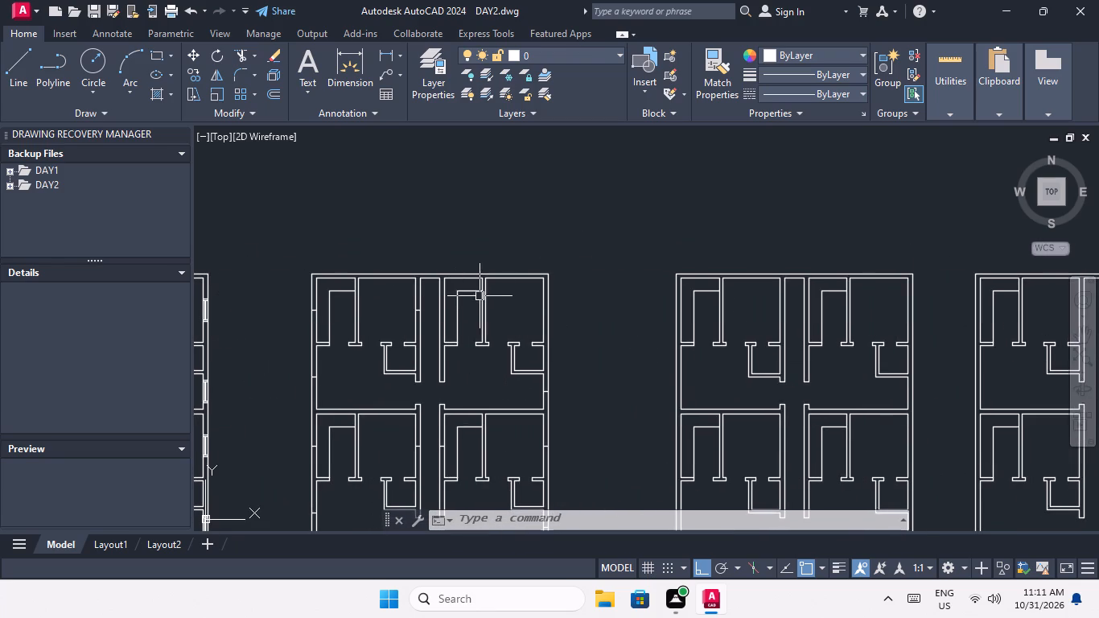
scroll(442, 309, up, 2)
key(space)
scroll(447, 307, up, 2)
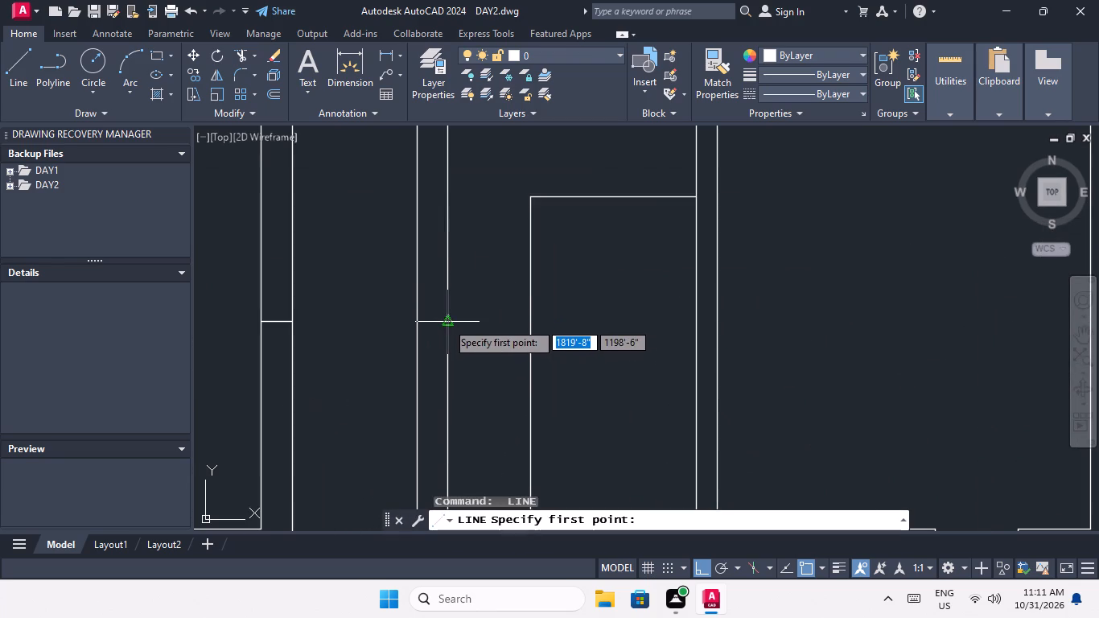
drag(447, 321, 425, 327)
scroll(396, 328, up, 2)
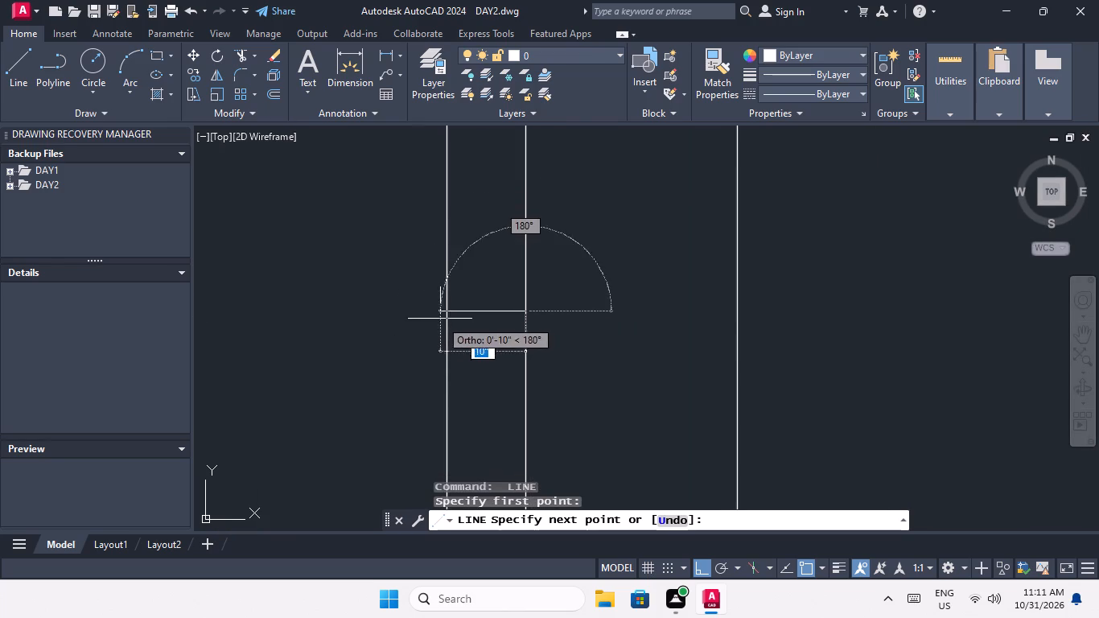
click(446, 313)
key(space)
scroll(441, 301, down, 4)
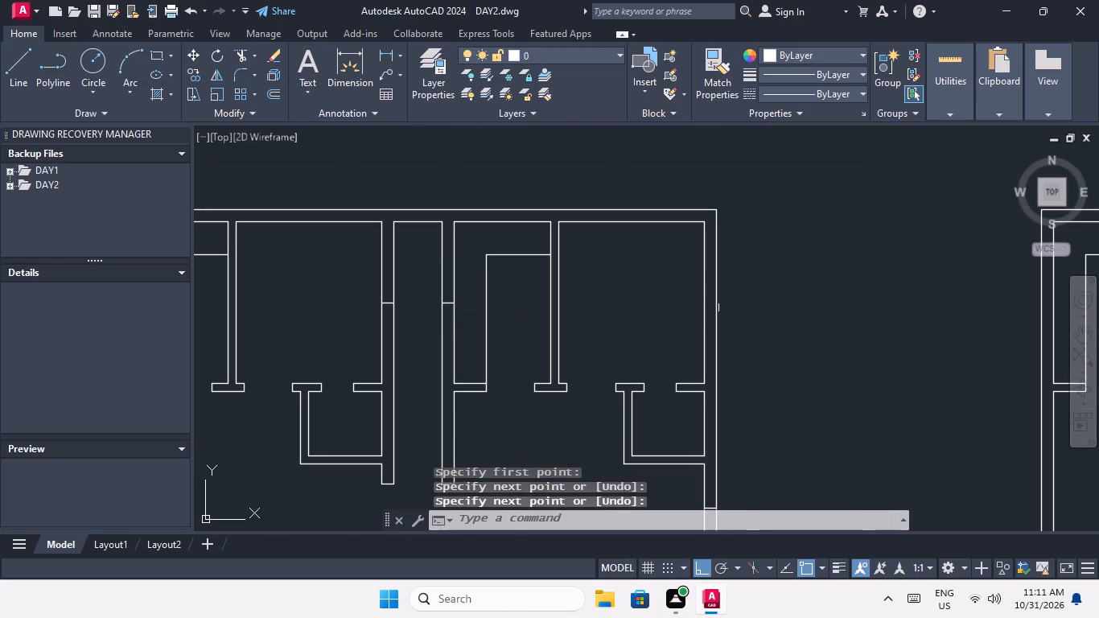
Draw a 9-inch line across the upper outer side wall of the top-row right unit, from its inner face's midpoint.
key(space)
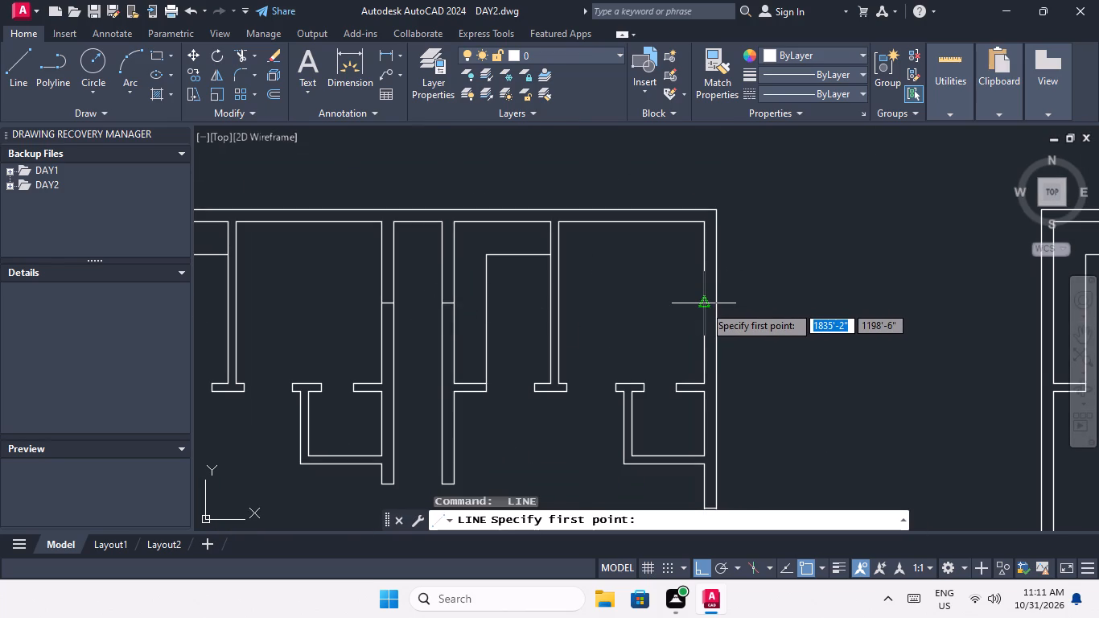
click(704, 305)
scroll(704, 305, up, 3)
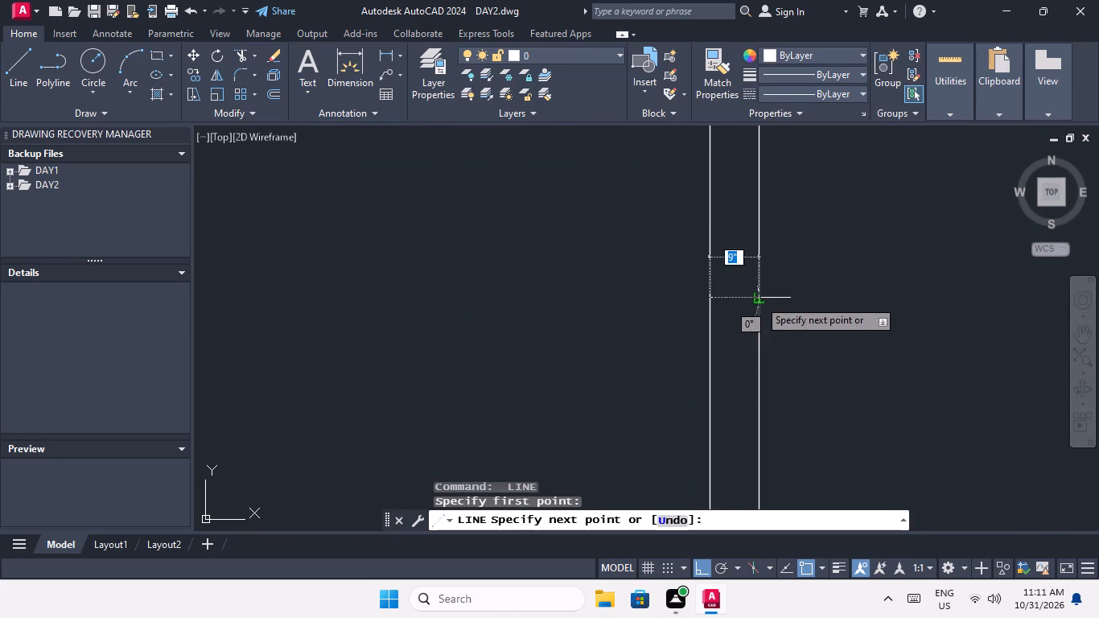
click(759, 299)
key(space)
scroll(592, 313, down, 4)
In the first block, draw a line across the upper outer side wall of the top-row left unit, from its inner face.
middle_drag(567, 328, 792, 343)
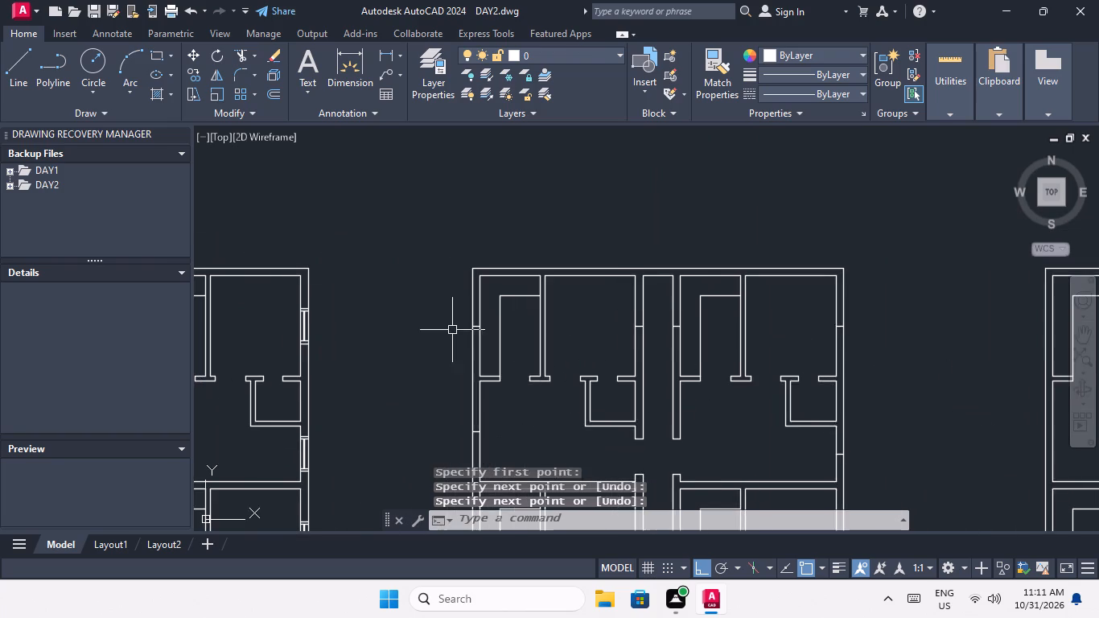
middle_drag(457, 330, 824, 309)
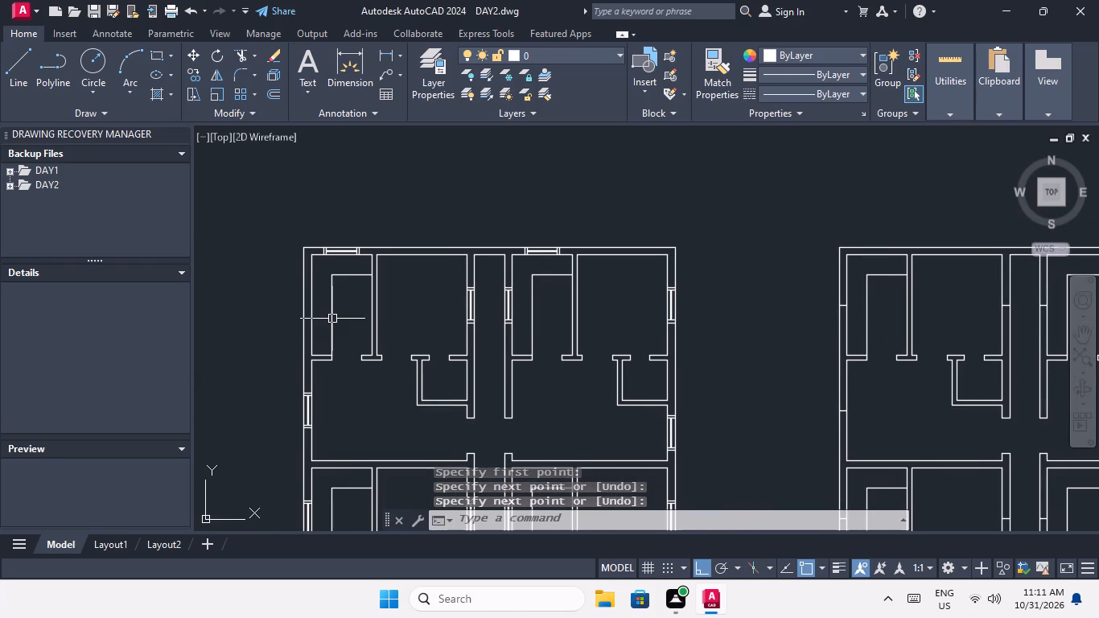
key(space)
scroll(315, 303, up, 1)
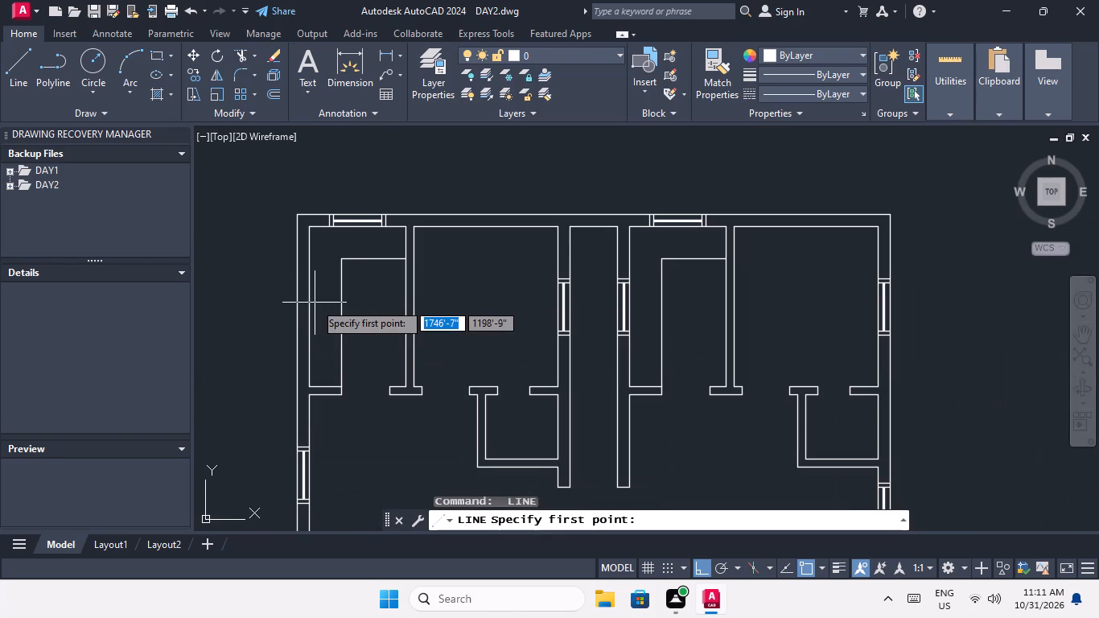
click(306, 305)
scroll(292, 306, up, 3)
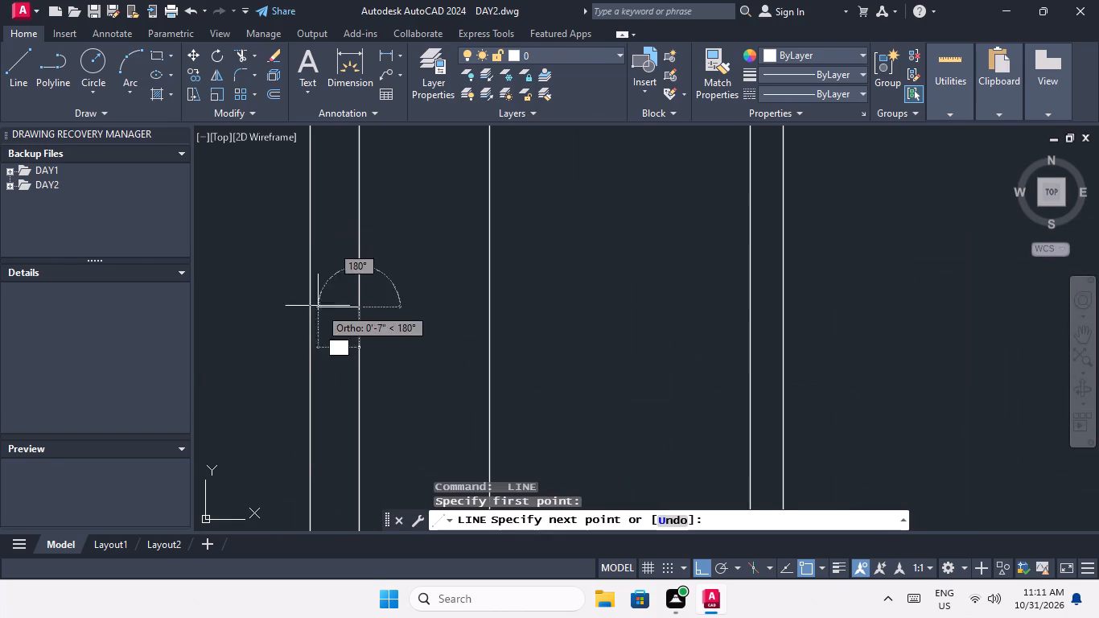
click(307, 309)
key(space)
scroll(349, 292, down, 4)
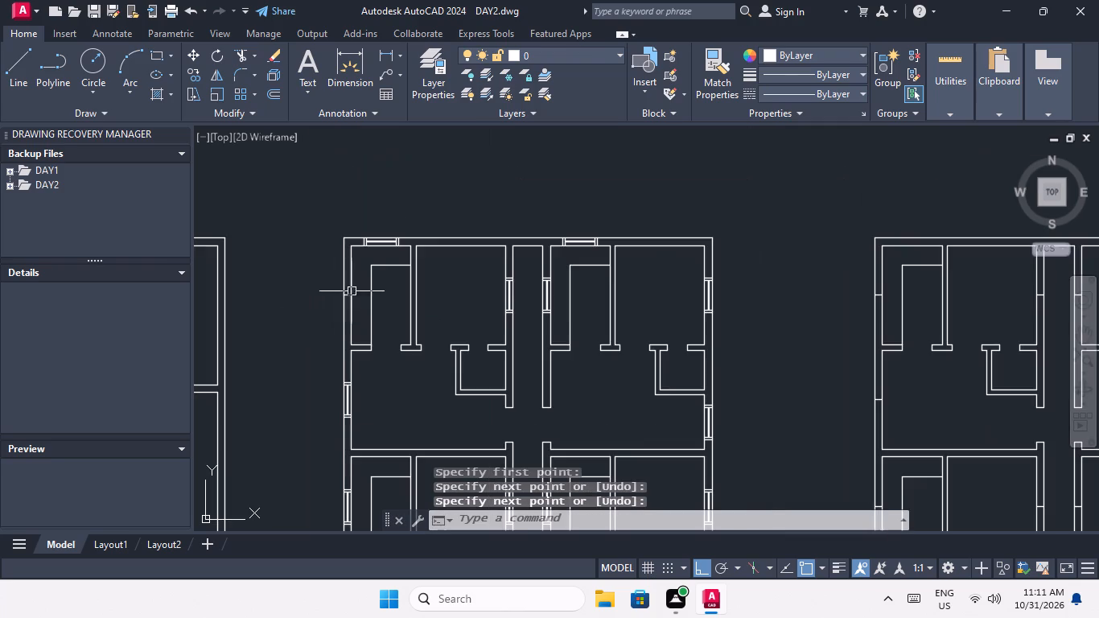
Delete the window in the top end wall of the first block's left unit.
scroll(373, 228, up, 3)
scroll(389, 291, up, 3)
scroll(749, 250, down, 1)
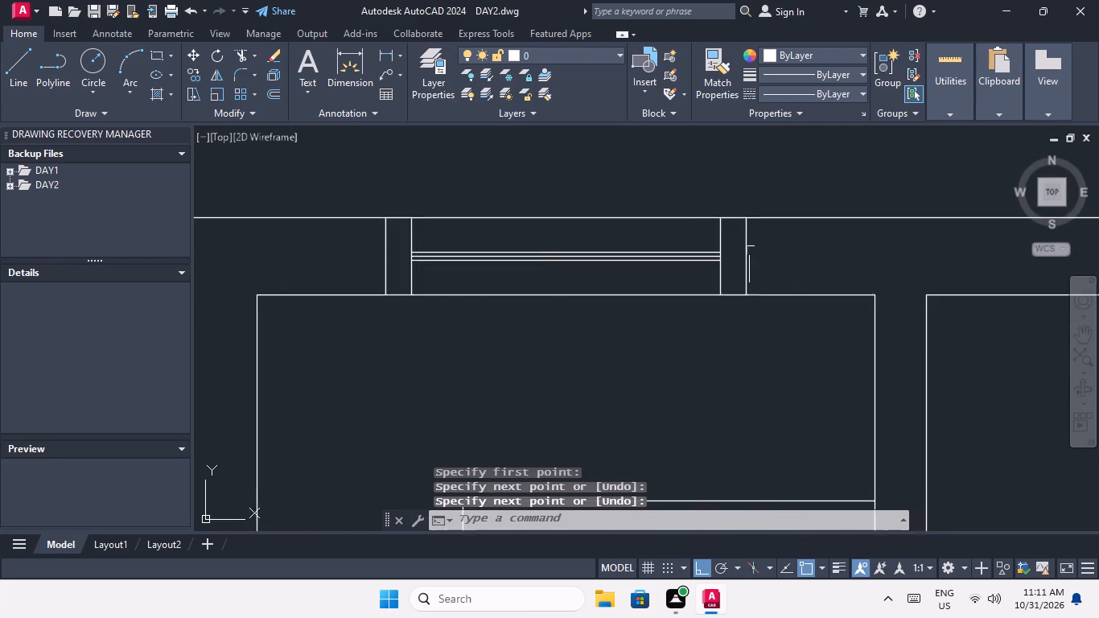
scroll(751, 250, down, 1)
drag(776, 238, 753, 241)
click(485, 259)
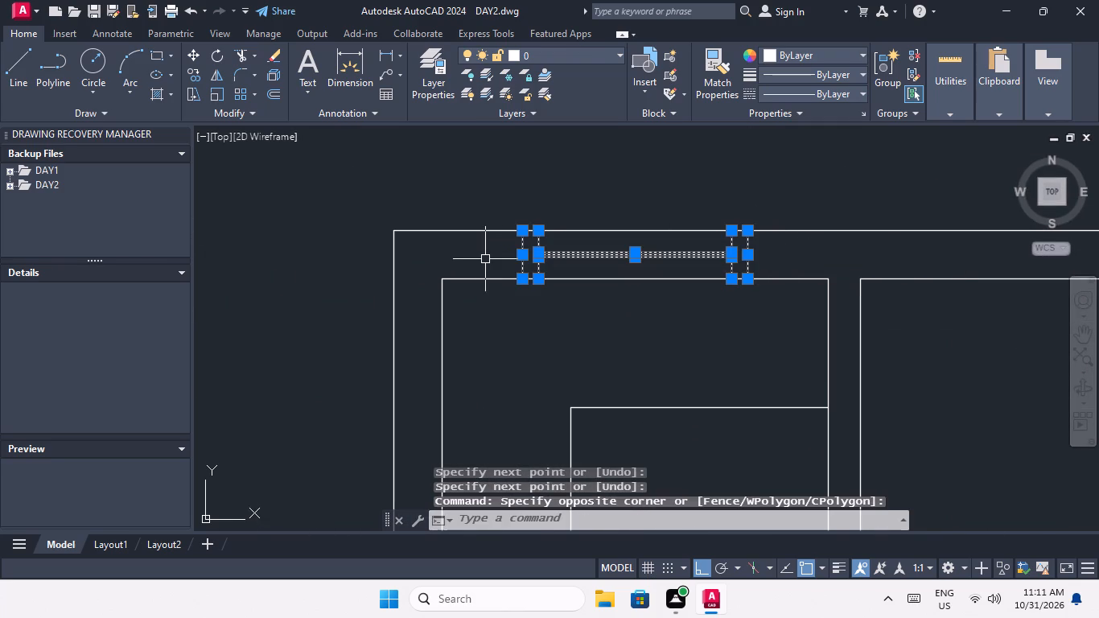
key(Delete)
Delete the window in the top end wall of the first block's right unit.
scroll(512, 254, down, 4)
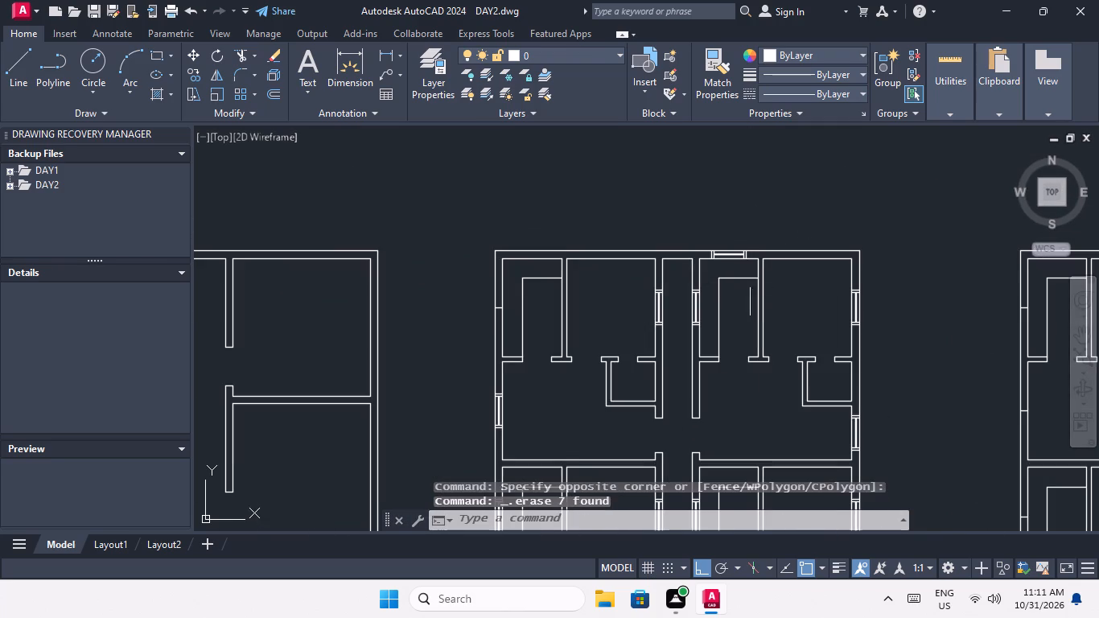
scroll(747, 253, up, 4)
drag(773, 244, 745, 253)
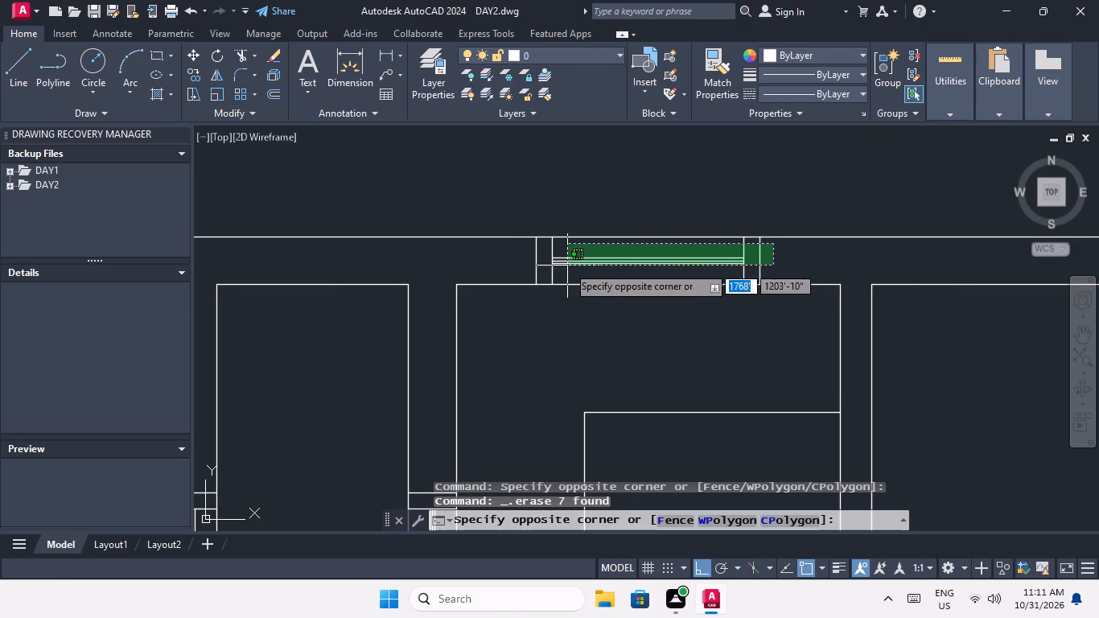
click(520, 271)
key(Delete)
scroll(541, 238, down, 3)
middle_drag(534, 277, 672, 245)
key(Escape)
key(Escape)
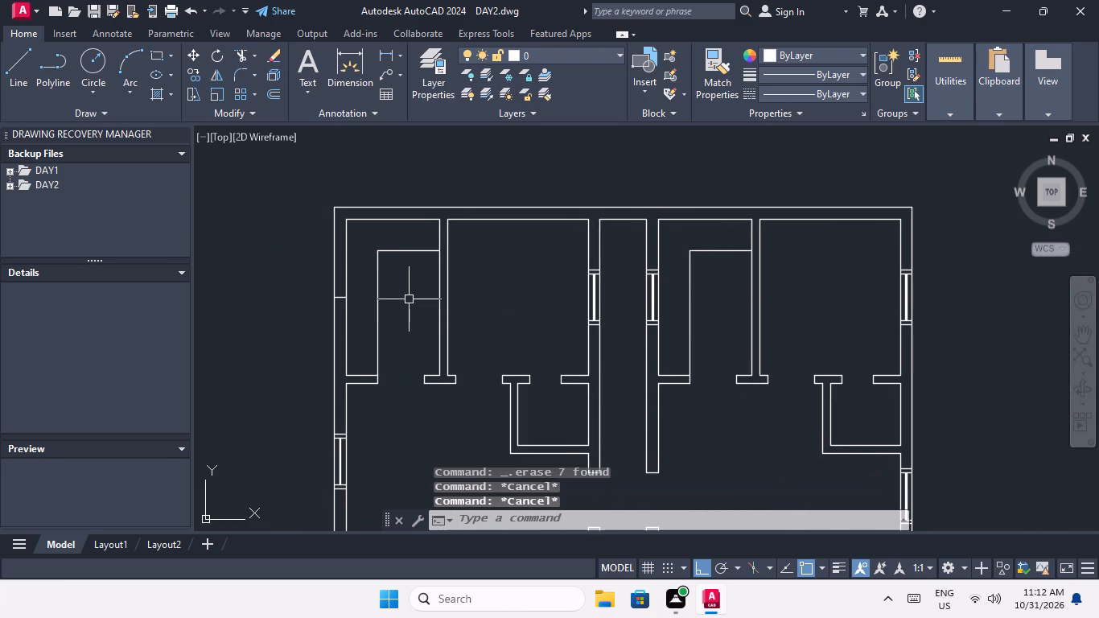
Offset the new line across the first block's top-row left outer side wall by 1'6" to both sides.
key(o)
key(Return)
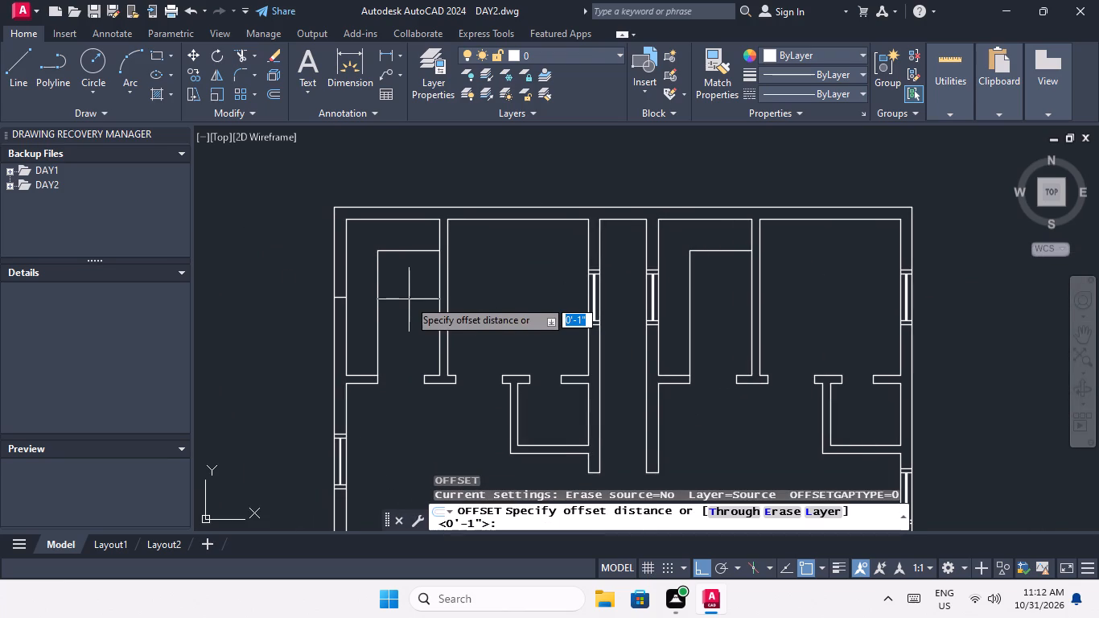
text(1'6")
key(Return)
scroll(336, 300, up, 2)
drag(346, 295, 345, 278)
drag(355, 220, 355, 229)
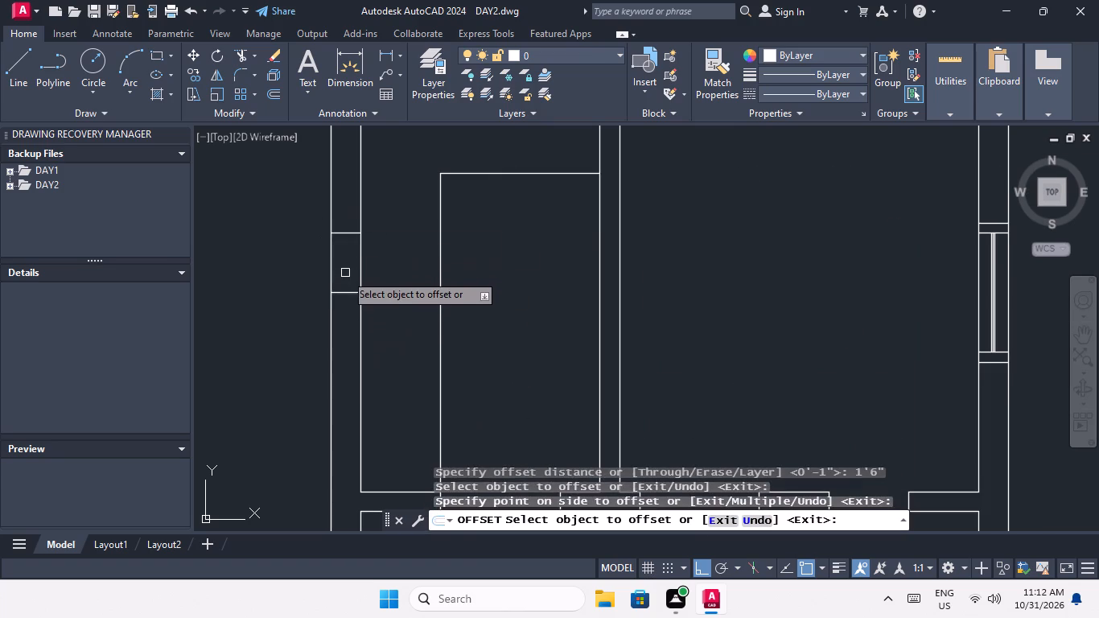
drag(348, 293, 348, 314)
click(348, 336)
key(Escape)
key(Escape)
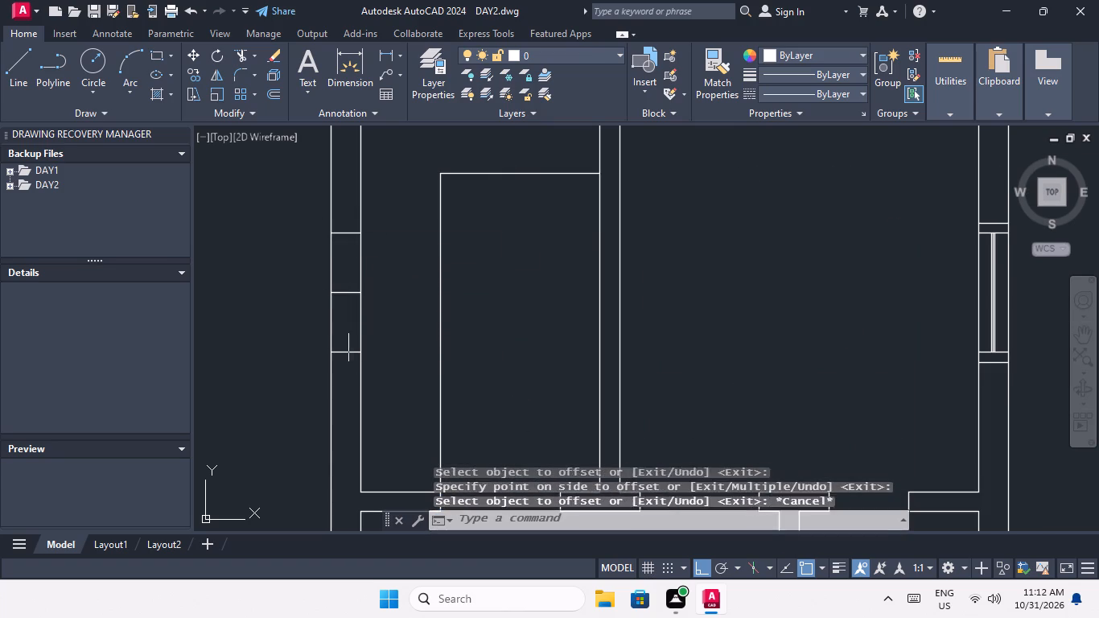
Delete the middle line between the two offset lines in the outer side wall.
scroll(345, 300, up, 2)
drag(347, 305, 340, 282)
click(331, 243)
key(Delete)
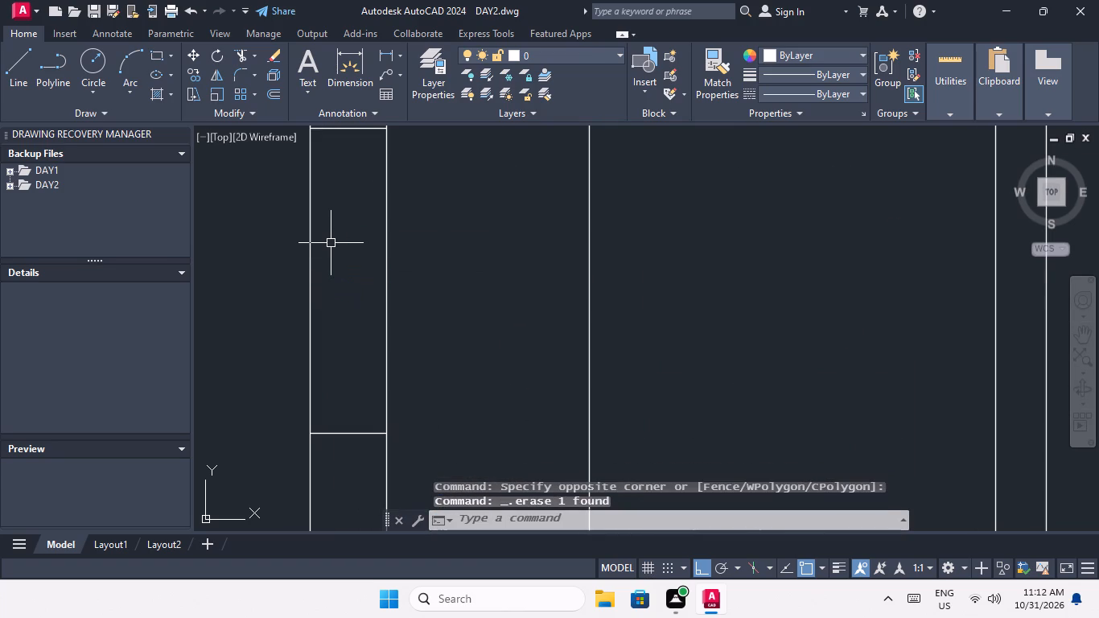
key(Escape)
key(Escape)
Offset both window edge lines in the first block's top-row left outer side wall outward by 3".
key(o)
key(Return)
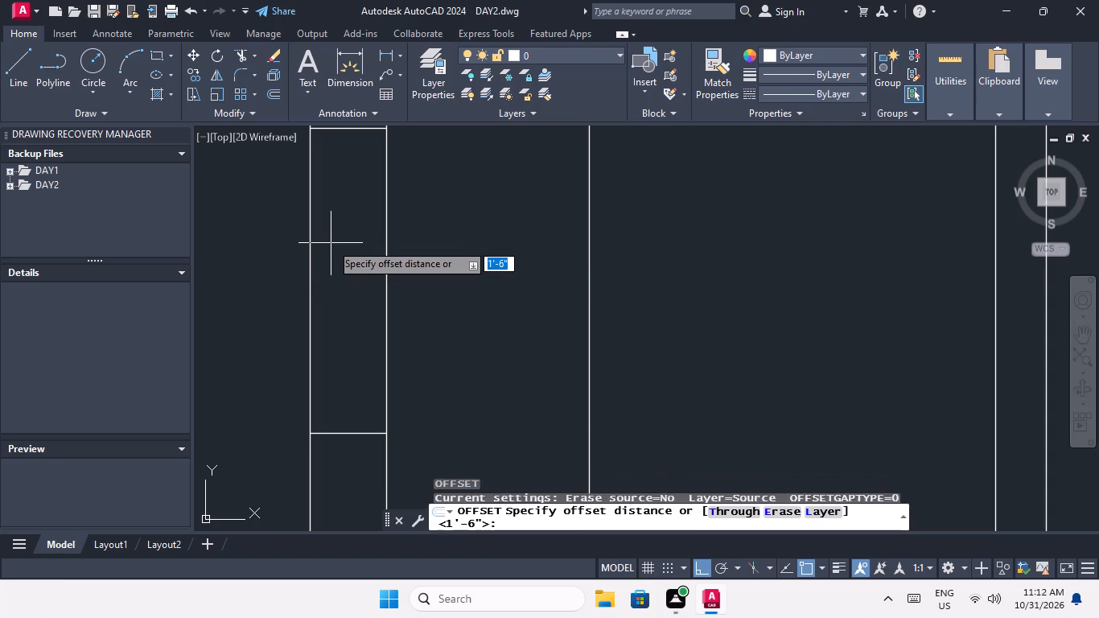
text(3")
key(Return)
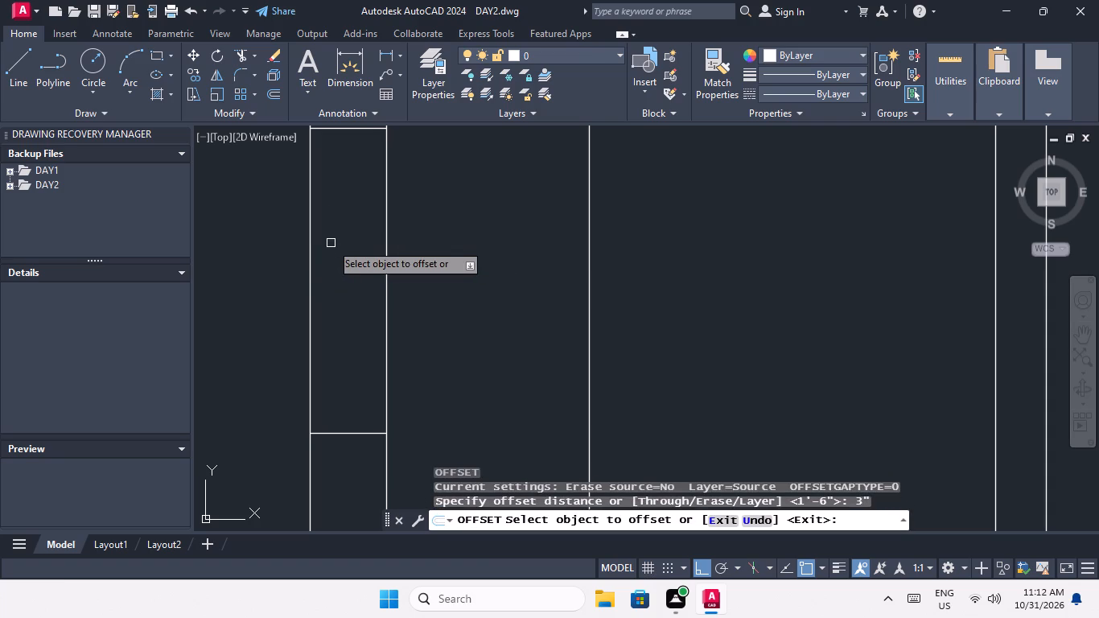
scroll(331, 246, down, 2)
scroll(348, 210, up, 2)
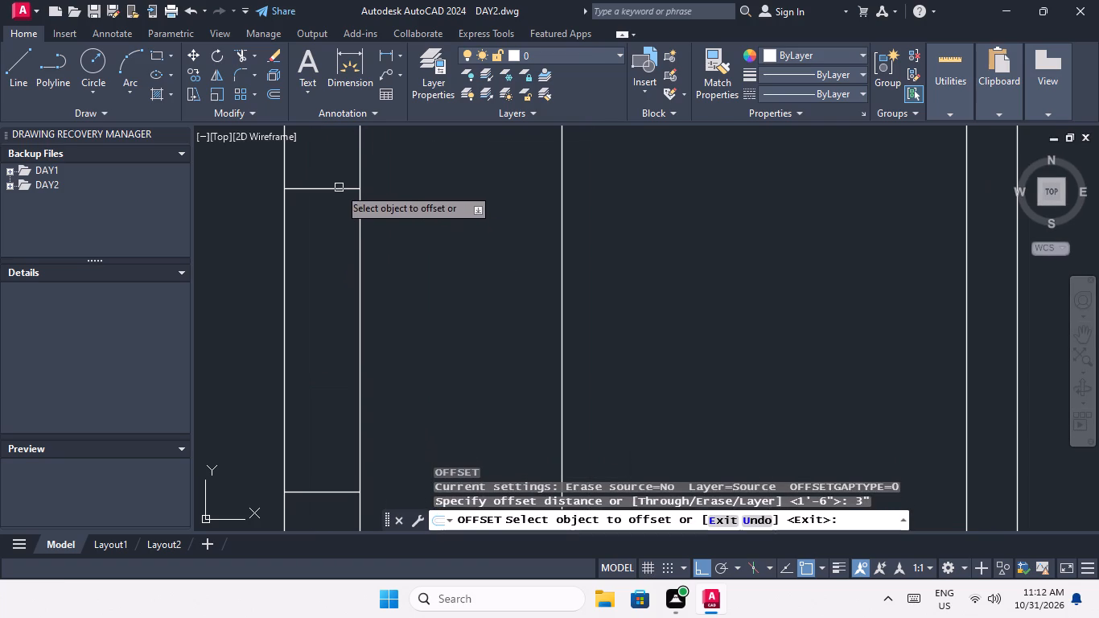
click(339, 187)
click(339, 170)
scroll(339, 170, down, 2)
scroll(335, 309, up, 2)
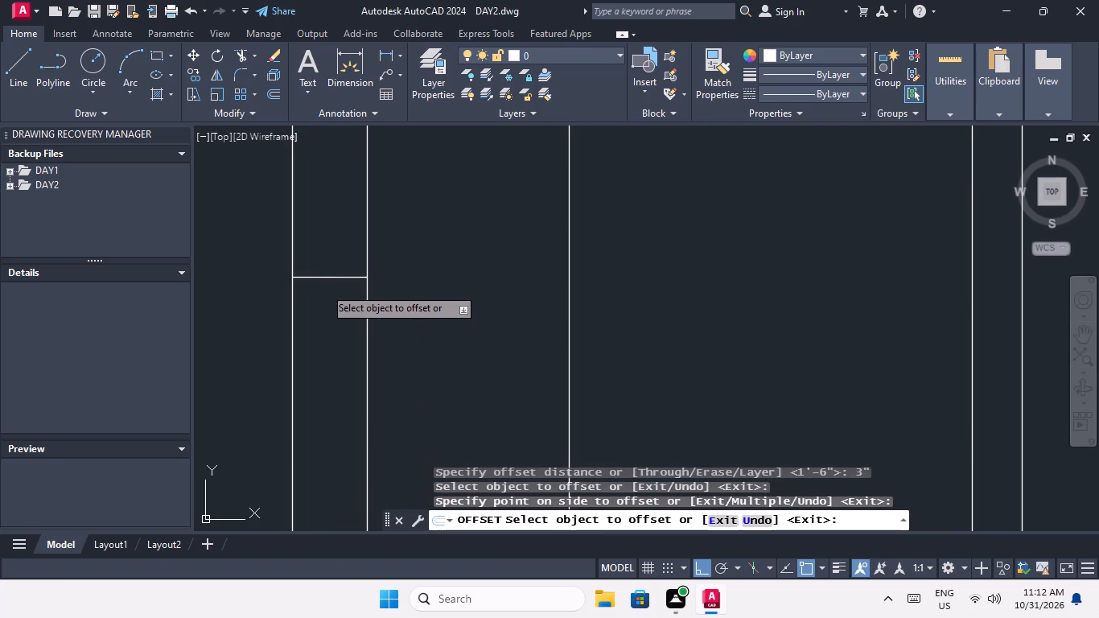
drag(323, 277, 327, 291)
click(335, 323)
scroll(348, 273, down, 4)
middle_drag(348, 273, 357, 352)
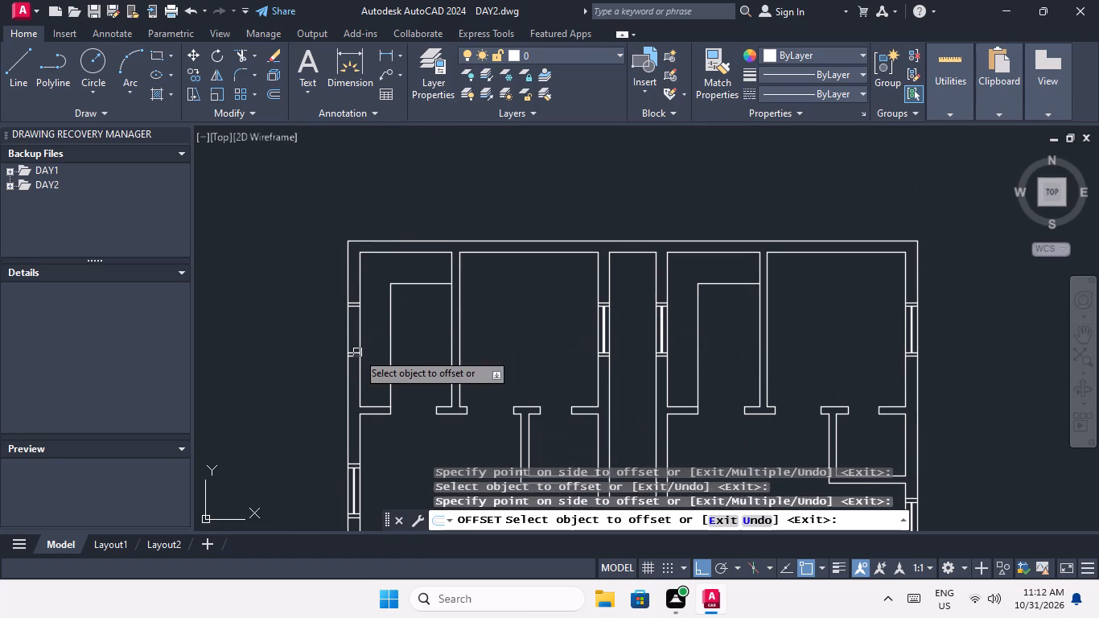
key(Escape)
key(Escape)
Draw a line joining the midpoints of the two inner window edge lines in the first block's top-row left outer side wall.
text(l)
key(space)
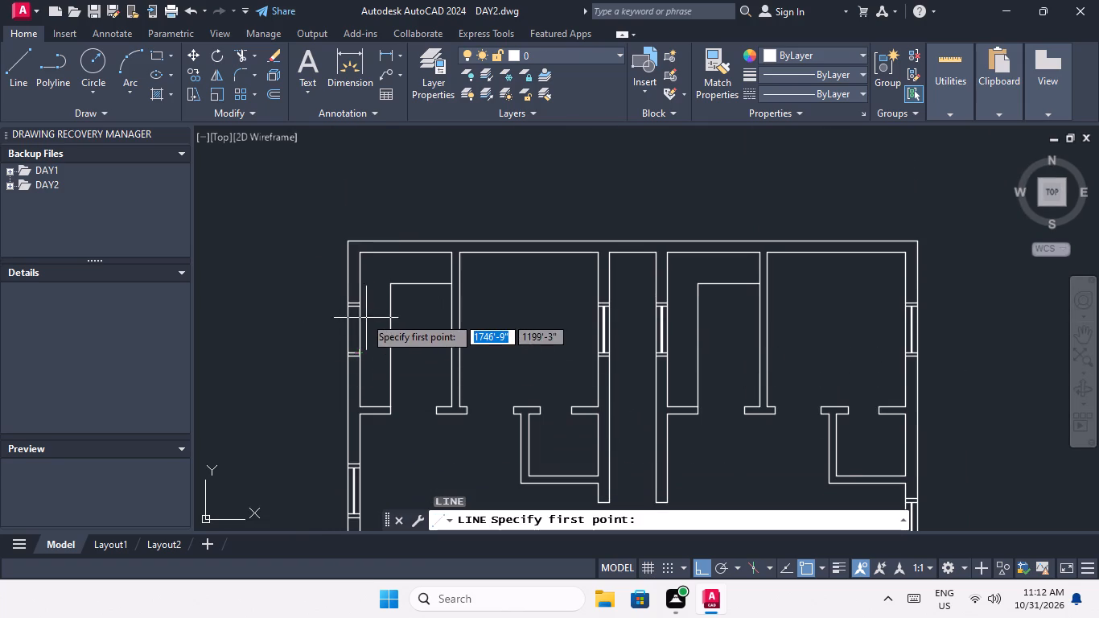
scroll(356, 311, up, 4)
click(329, 281)
scroll(333, 286, down, 3)
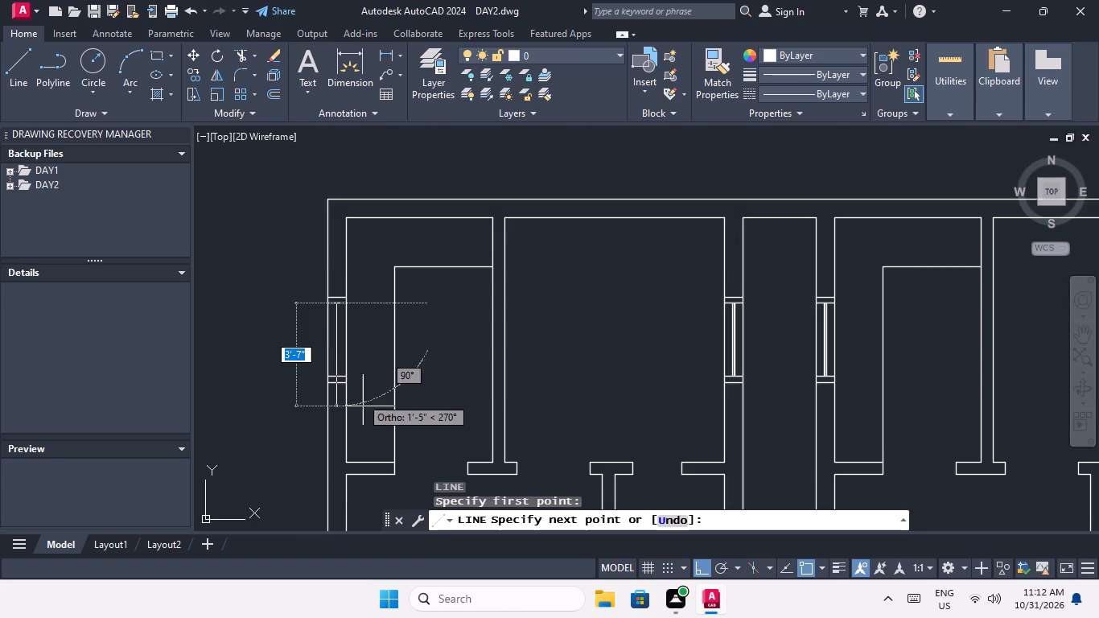
scroll(363, 405, up, 4)
middle_drag(315, 298, 494, 311)
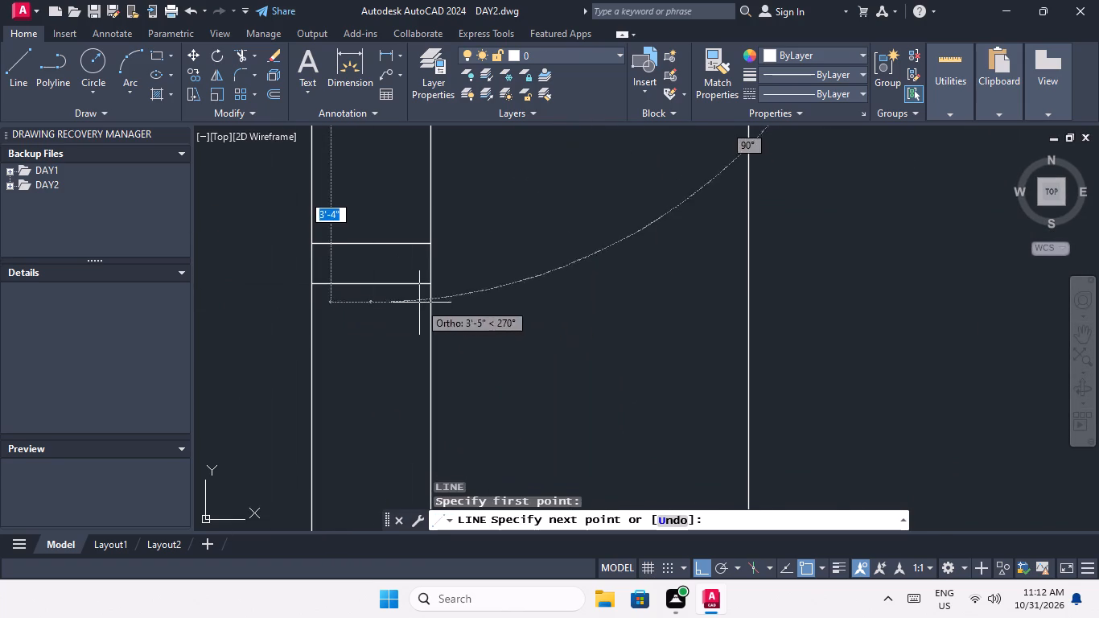
click(372, 243)
key(Escape)
key(Escape)
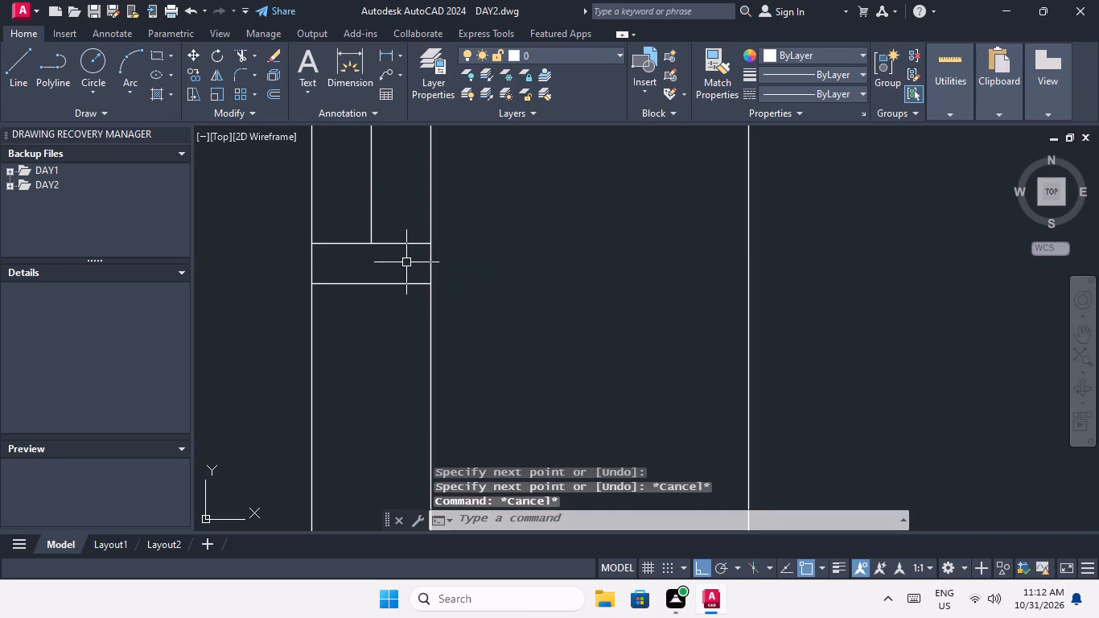
Offset the window's new centre line by 1/2" to both sides in the first block's top-row left outer side wall.
key(o)
key(Return)
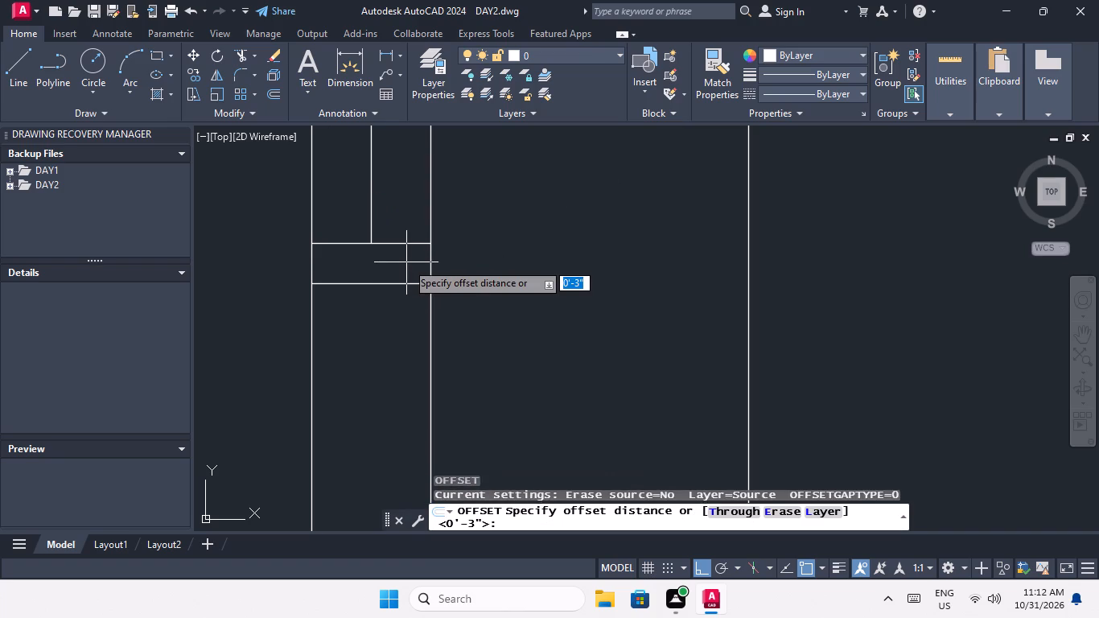
key(1)
key(apostrophe)
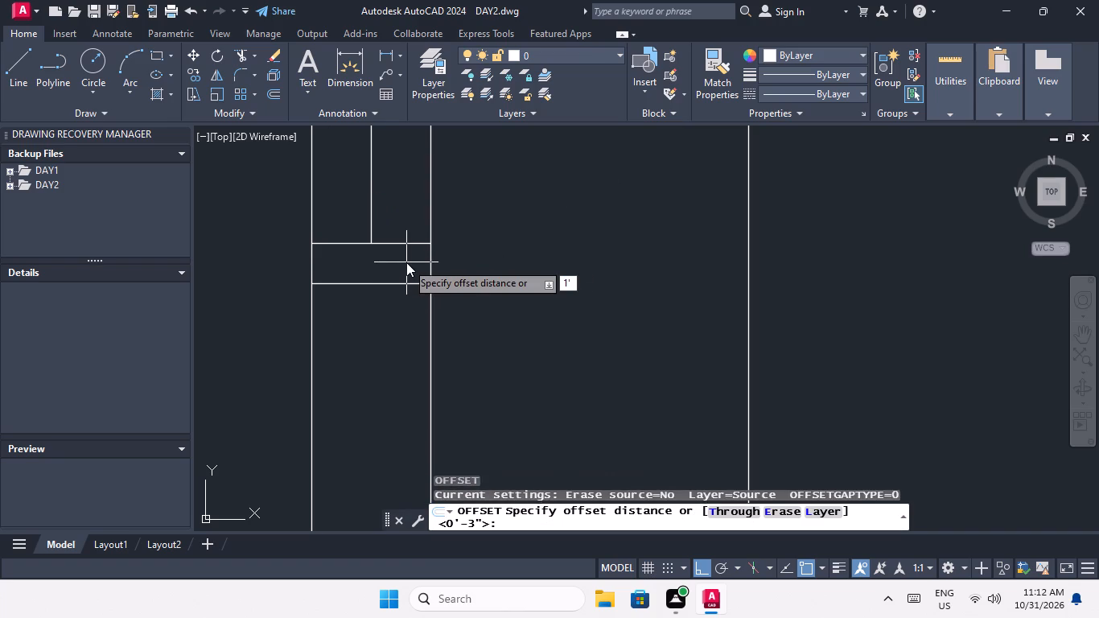
key(BackSpace)
text(/2")
key(Return)
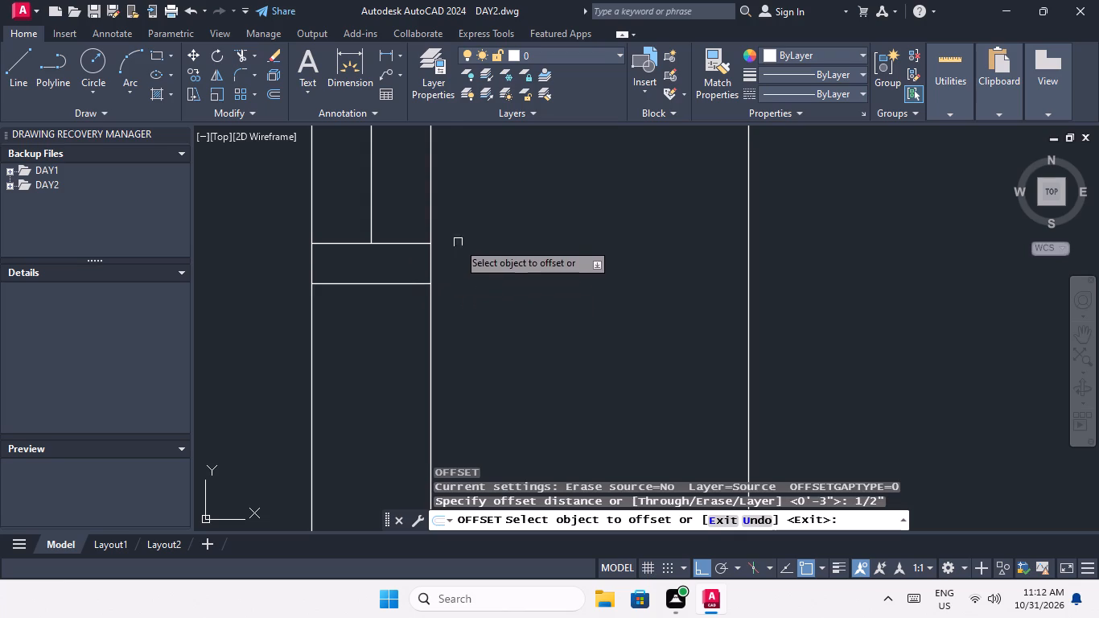
middle_drag(467, 257, 487, 380)
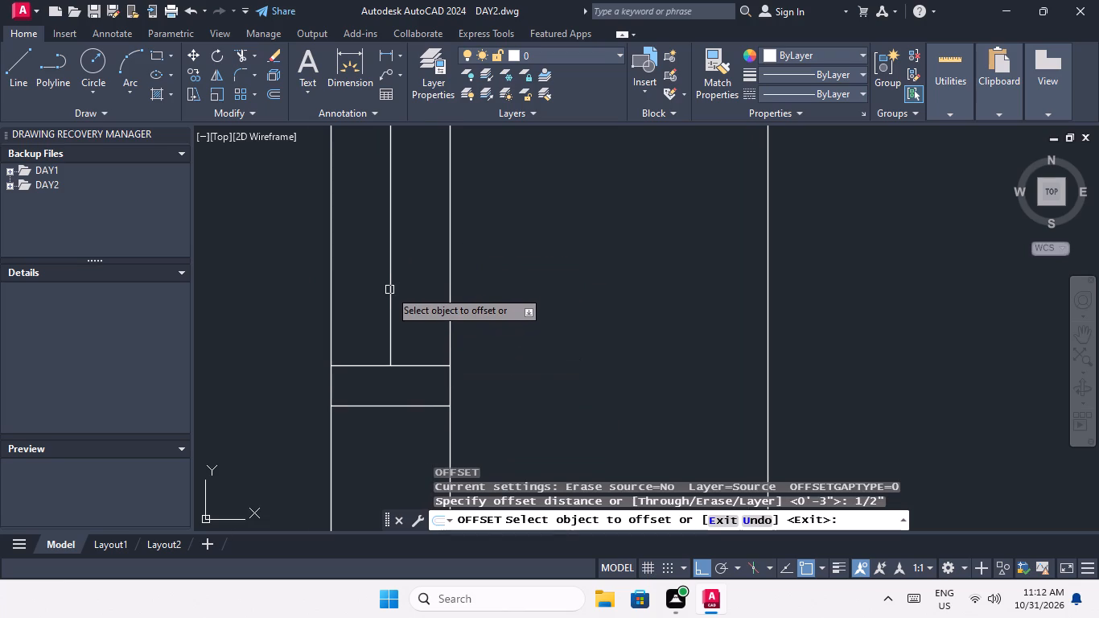
drag(390, 290, 422, 284)
click(438, 281)
scroll(389, 305, up, 1)
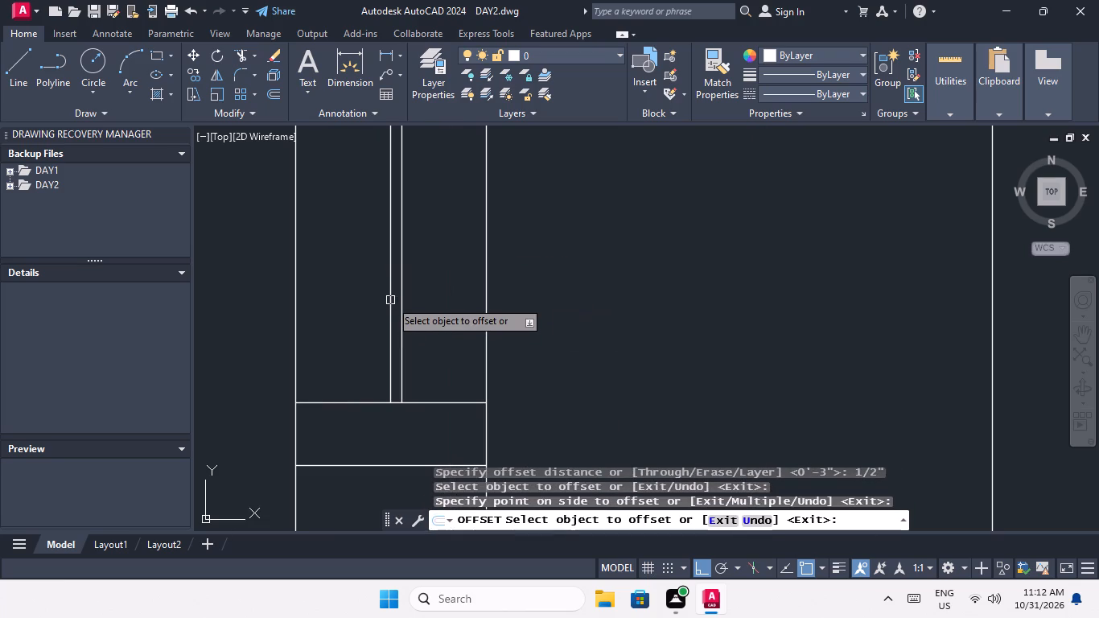
drag(390, 300, 373, 305)
click(366, 309)
scroll(368, 299, down, 3)
scroll(525, 327, down, 1)
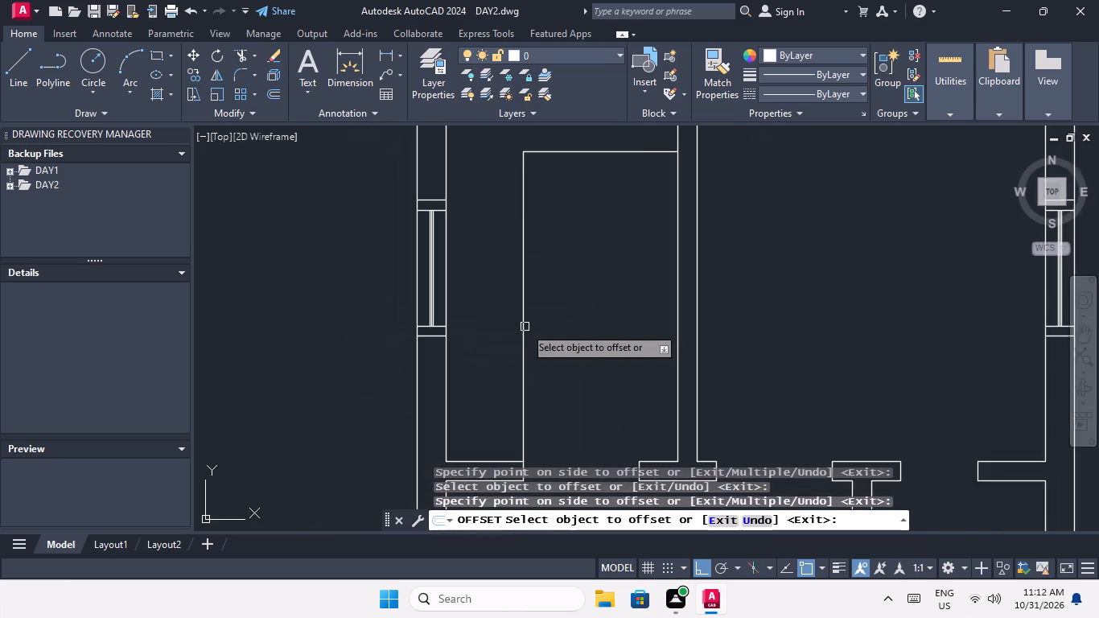
scroll(525, 327, down, 1)
middle_drag(526, 327, 505, 437)
scroll(546, 401, down, 1)
middle_drag(545, 398, 529, 373)
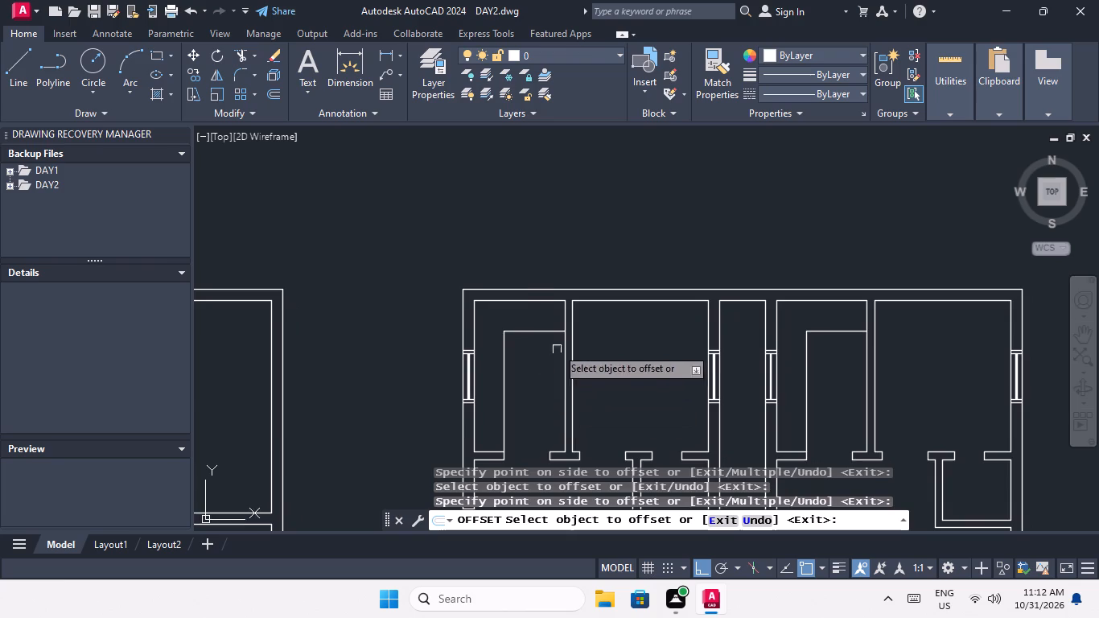
scroll(636, 335, down, 1)
middle_drag(636, 344, 463, 295)
scroll(573, 307, down, 1)
middle_drag(573, 311, 466, 300)
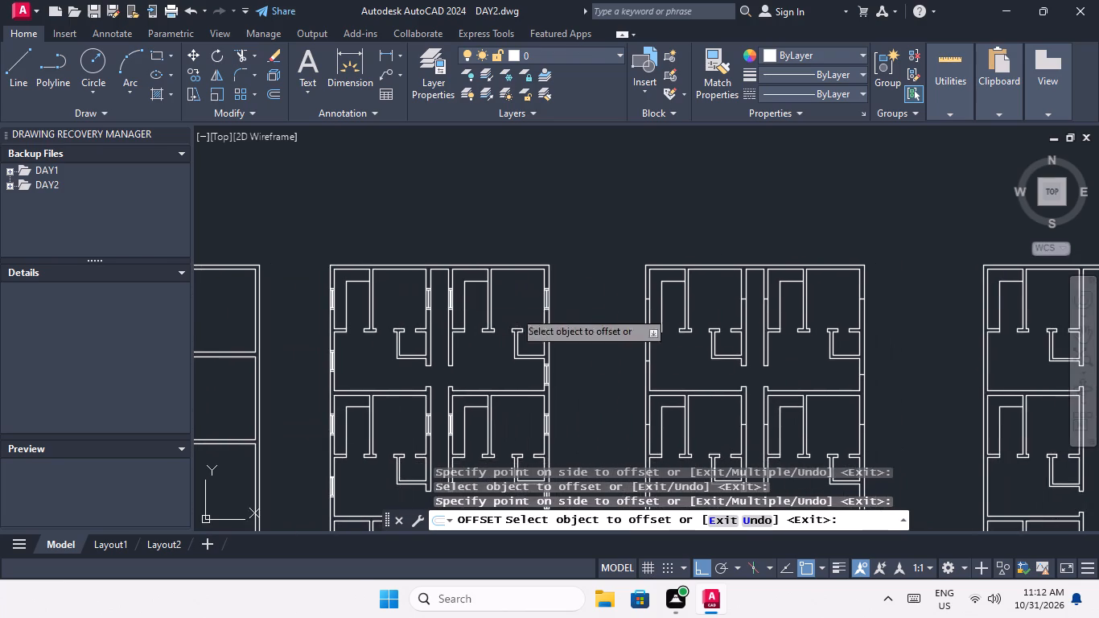
middle_drag(573, 328, 463, 302)
key(Escape)
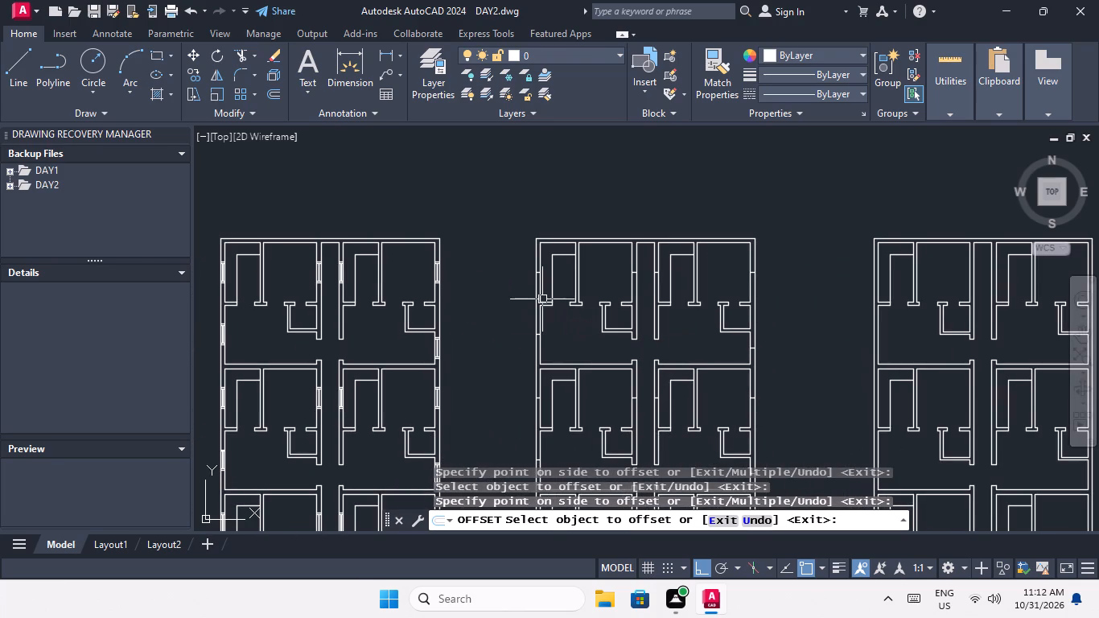
key(Escape)
key(Escape)
Offset the upper midpoint line in the second block's top-row left outer side wall by 1'6" to both sides.
key(o)
key(Return)
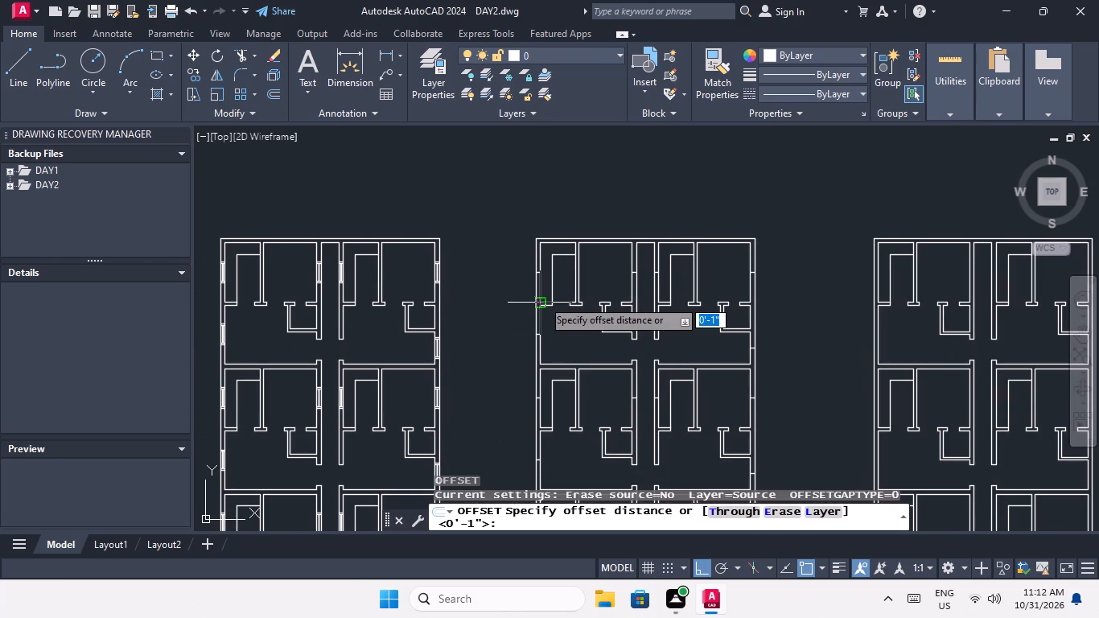
key(1)
key(apostrophe)
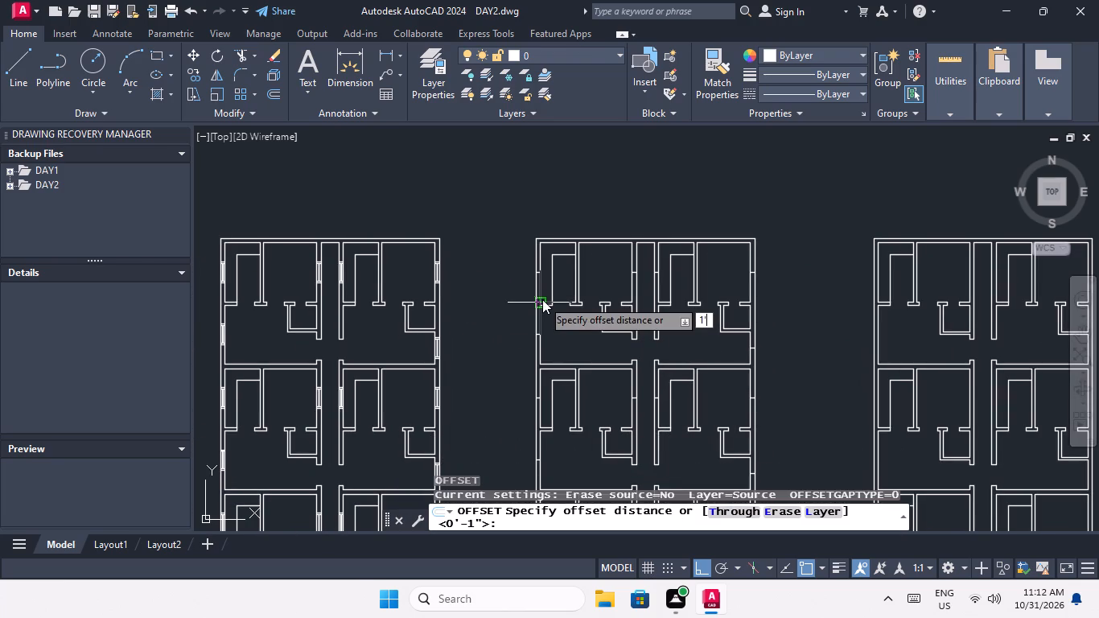
key(6)
key(shift+quotedbl)
key(Return)
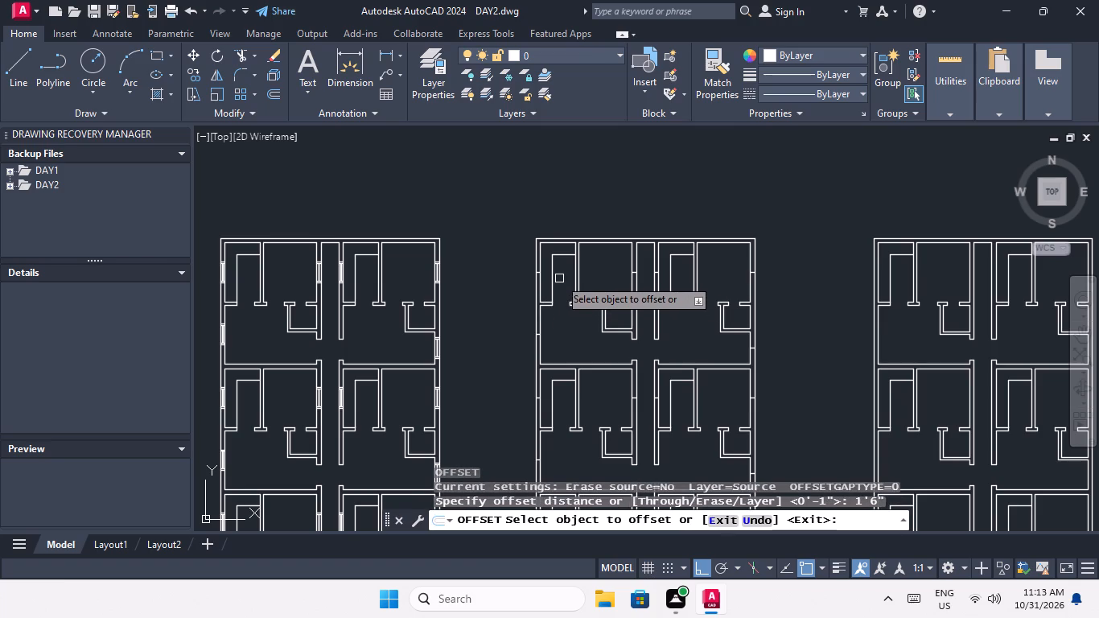
scroll(544, 279, up, 4)
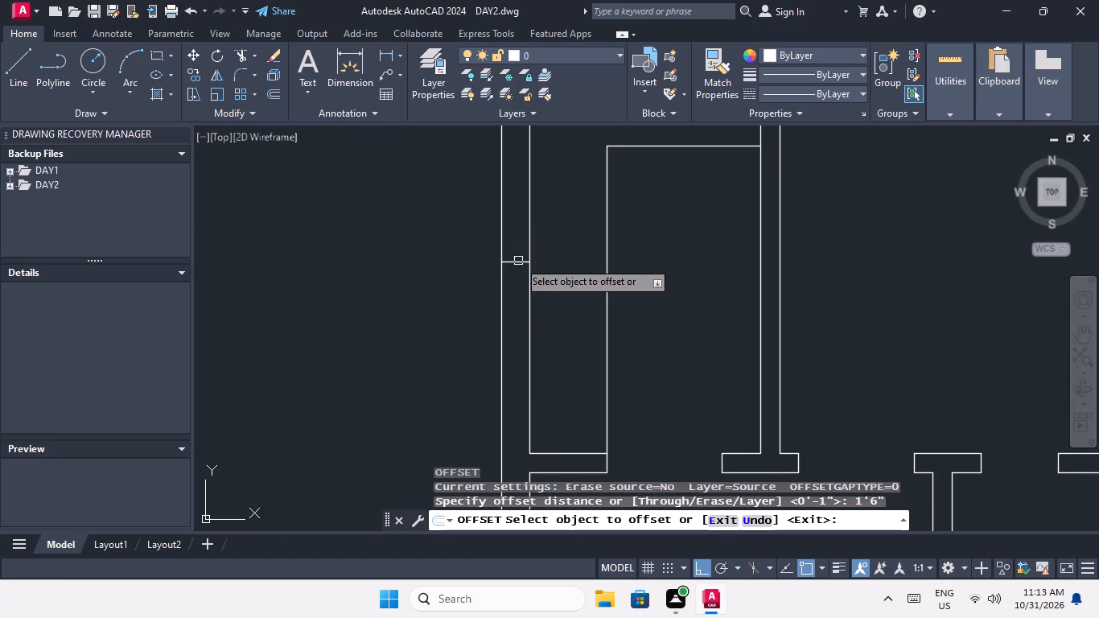
drag(518, 262, 518, 248)
drag(522, 209, 523, 229)
drag(517, 263, 518, 282)
click(522, 300)
Offset the midpoint line in the corridor-side wall of the second block's top-row left unit by 1'6" both ways.
scroll(520, 262, down, 2)
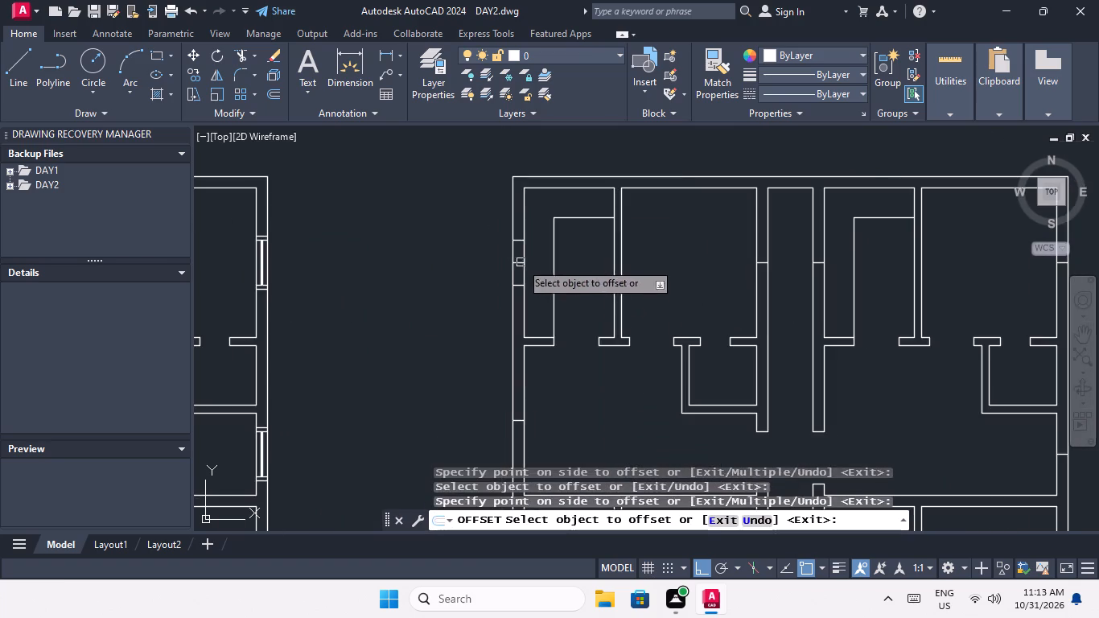
scroll(766, 263, up, 3)
click(759, 261)
drag(751, 188, 752, 216)
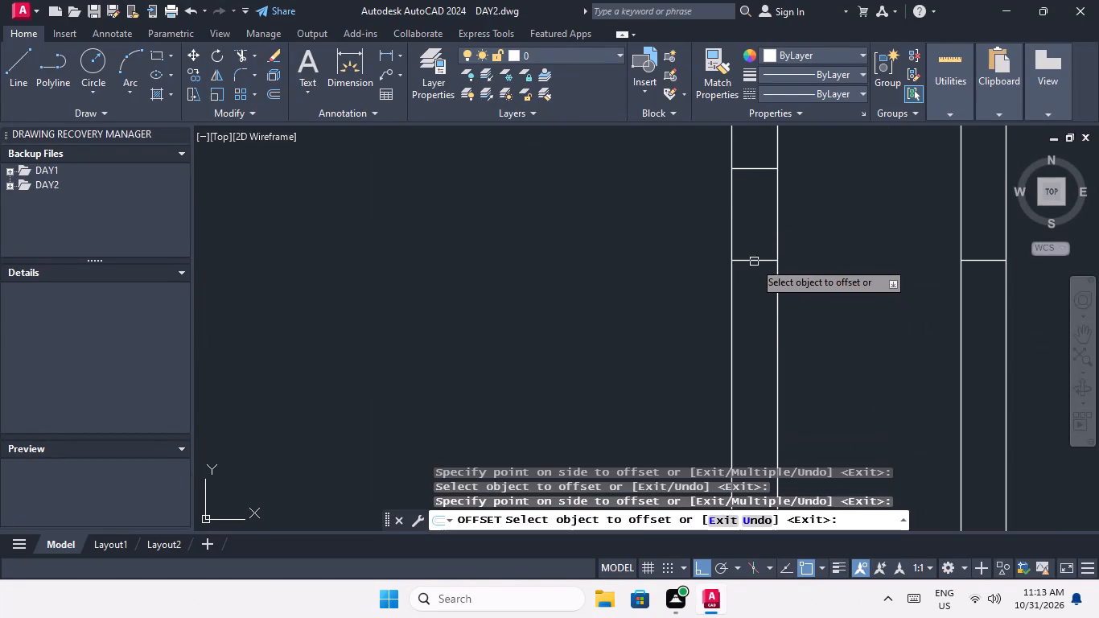
drag(754, 262, 754, 310)
drag(762, 339, 762, 326)
Offset the midpoint line in the corridor-side wall of the second block's top-row right unit by 1'6" both ways.
scroll(759, 270, down, 4)
scroll(790, 272, up, 2)
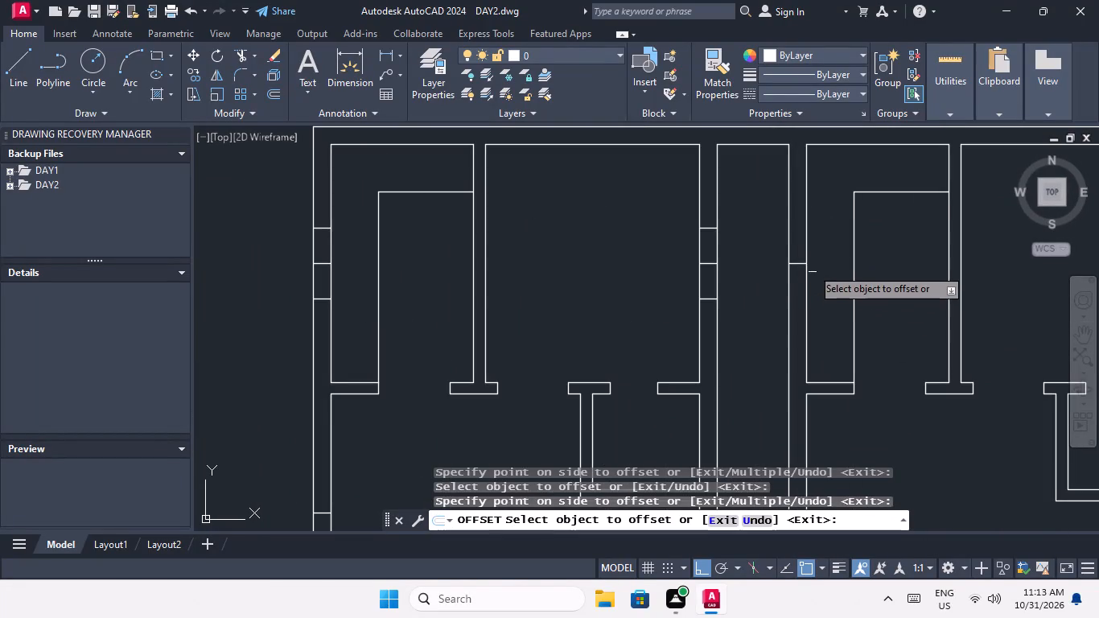
scroll(800, 263, up, 3)
drag(797, 262, 797, 250)
drag(794, 196, 795, 208)
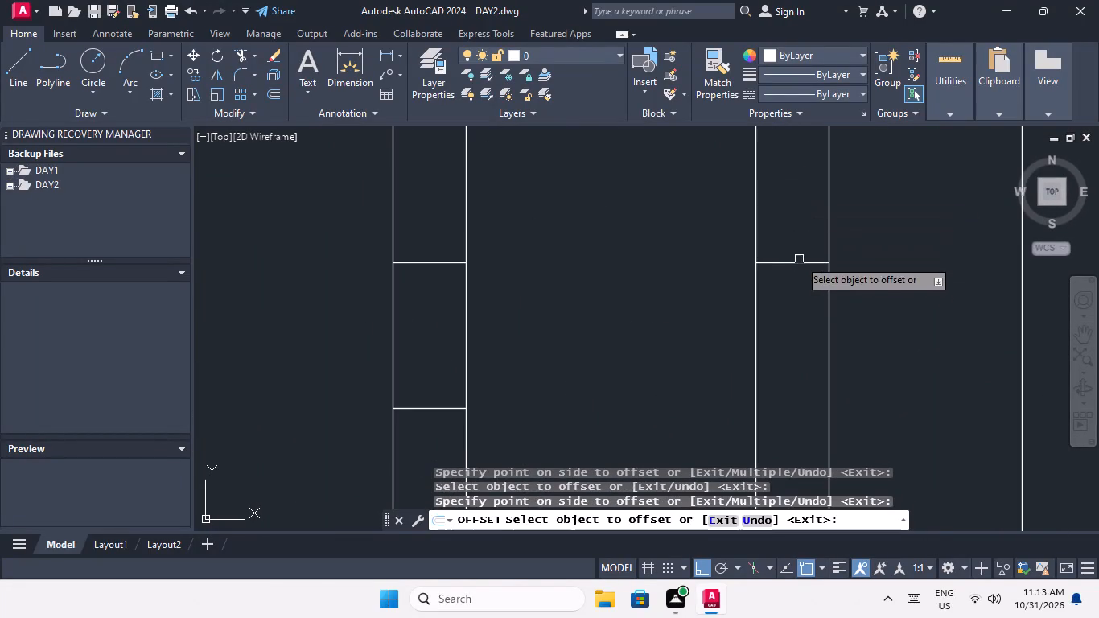
drag(796, 264, 796, 290)
drag(798, 341, 800, 329)
Offset the upper midpoint line in the second block's top-row right outer side wall by 1'6" to both sides.
scroll(792, 262, down, 4)
middle_drag(836, 279, 470, 257)
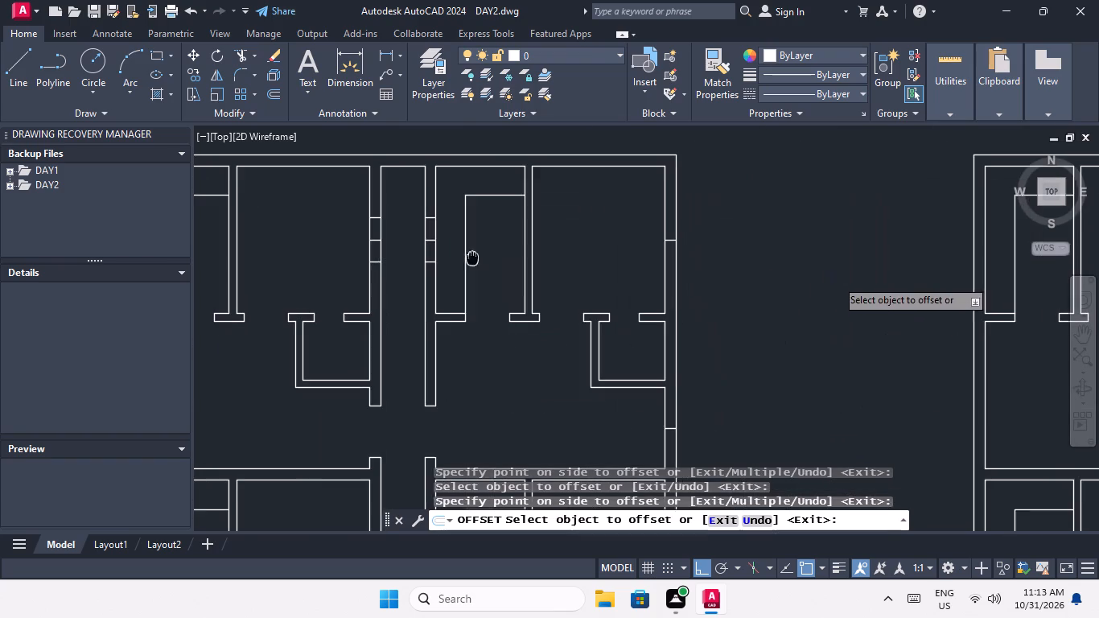
scroll(663, 226, up, 3)
drag(689, 271, 690, 234)
drag(696, 182, 693, 205)
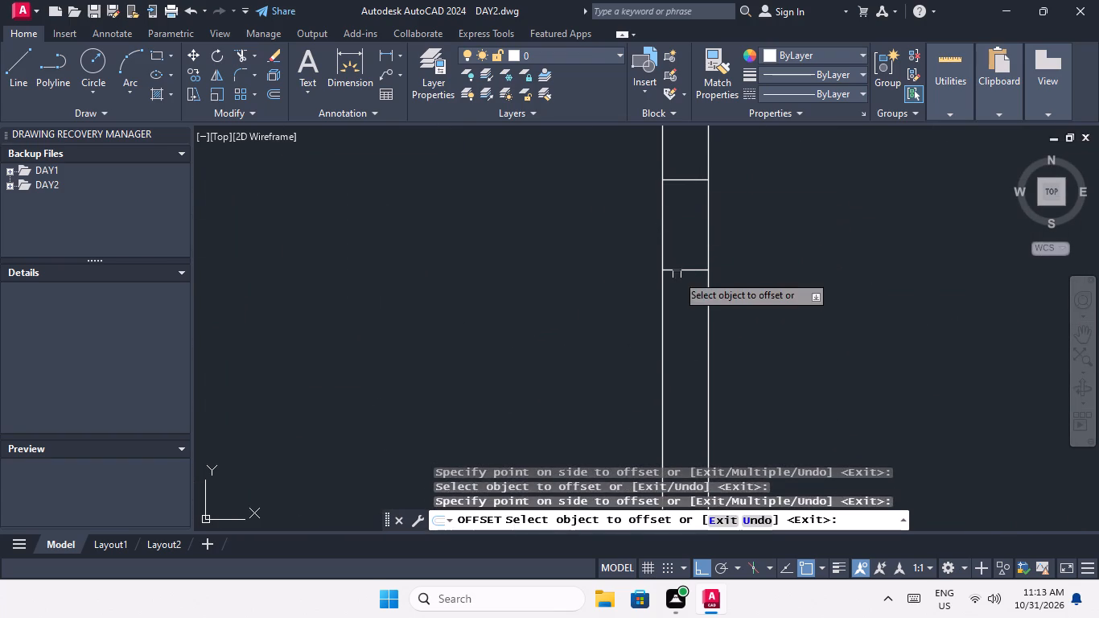
drag(681, 267, 685, 294)
click(695, 326)
Offset the lower midpoint line in the second block's top-row left outer side wall by 1'6" to both sides.
scroll(702, 239, down, 4)
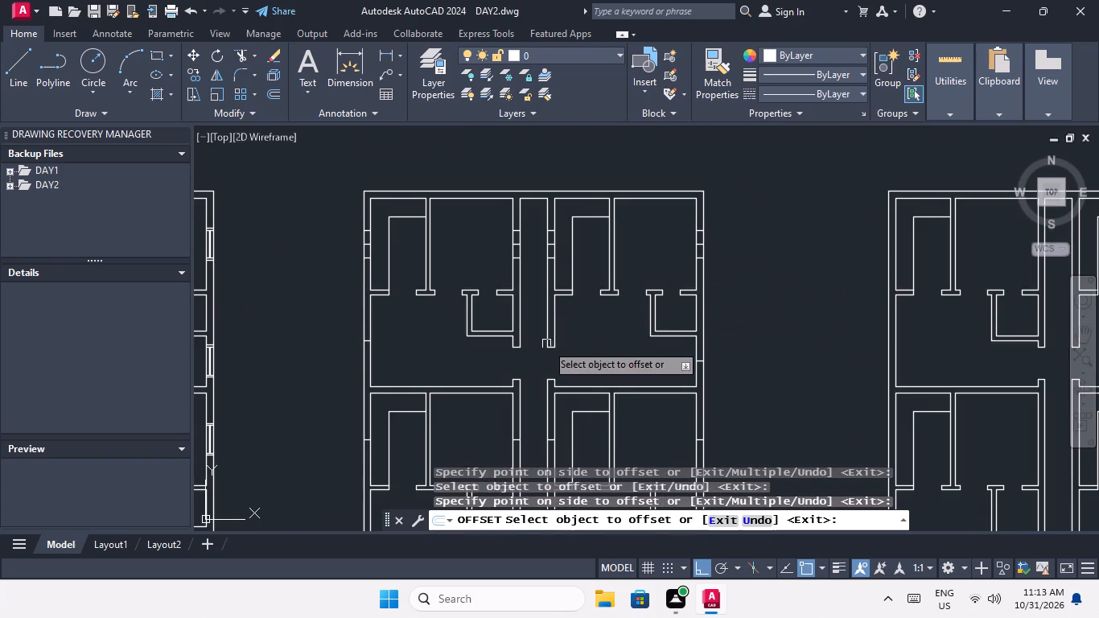
middle_drag(547, 343, 657, 233)
scroll(475, 235, up, 4)
click(479, 192)
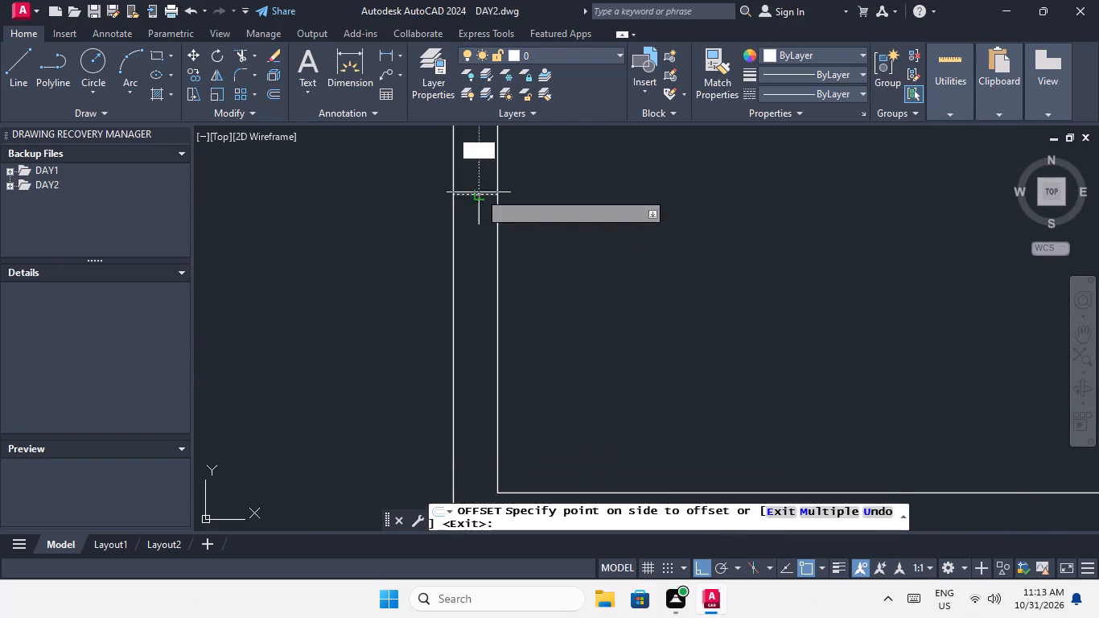
click(483, 143)
middle_drag(478, 198, 475, 282)
drag(475, 279, 469, 339)
drag(471, 363, 471, 344)
Offset the lower midpoint line in the second block's top-row right outer side wall by 1'6" to both sides.
scroll(473, 260, down, 4)
middle_drag(579, 283, 265, 261)
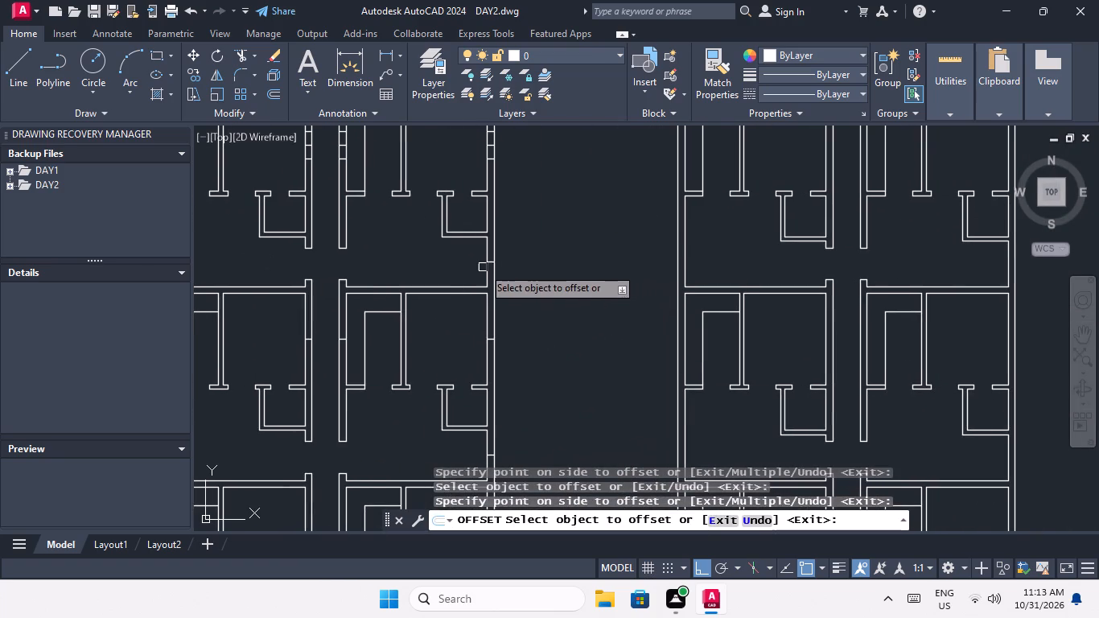
scroll(484, 266, up, 3)
drag(508, 253, 511, 239)
drag(517, 204, 519, 216)
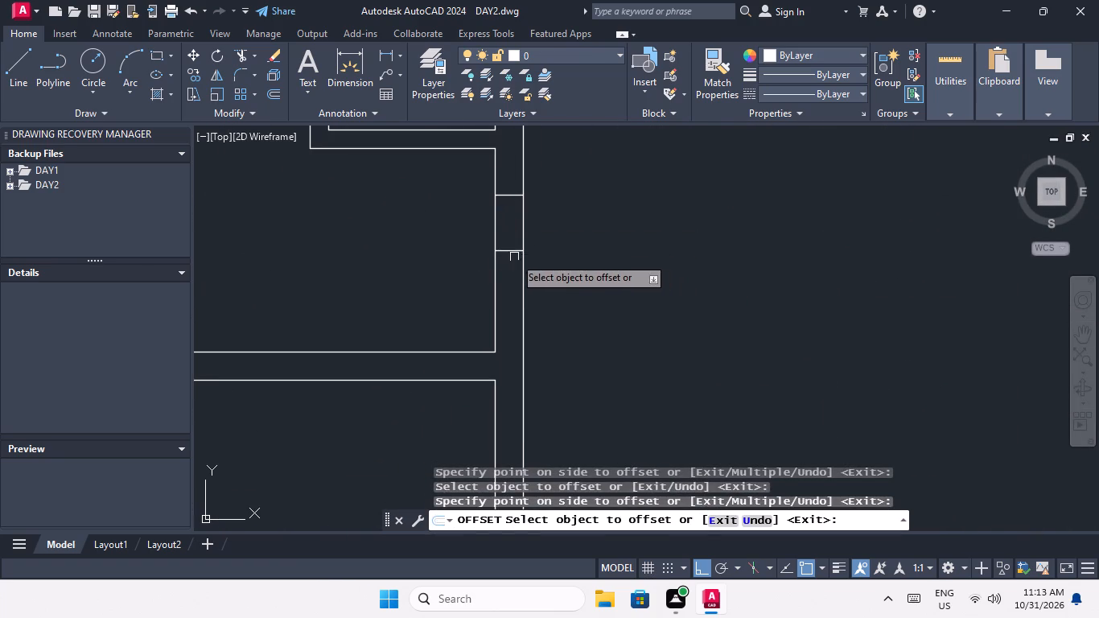
drag(507, 251, 517, 316)
click(517, 317)
Offset the upper midpoint line in the second block's second-row right outer side wall by 1'6" to both sides.
scroll(530, 259, down, 3)
middle_drag(550, 274, 562, 226)
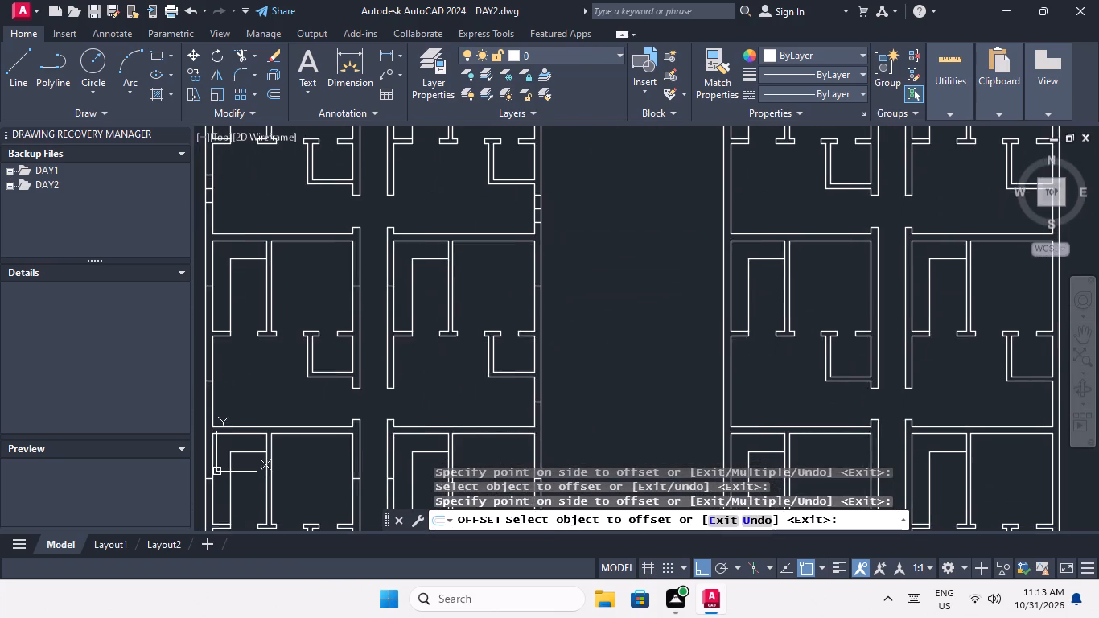
scroll(535, 289, up, 3)
drag(544, 274, 545, 257)
drag(552, 201, 554, 232)
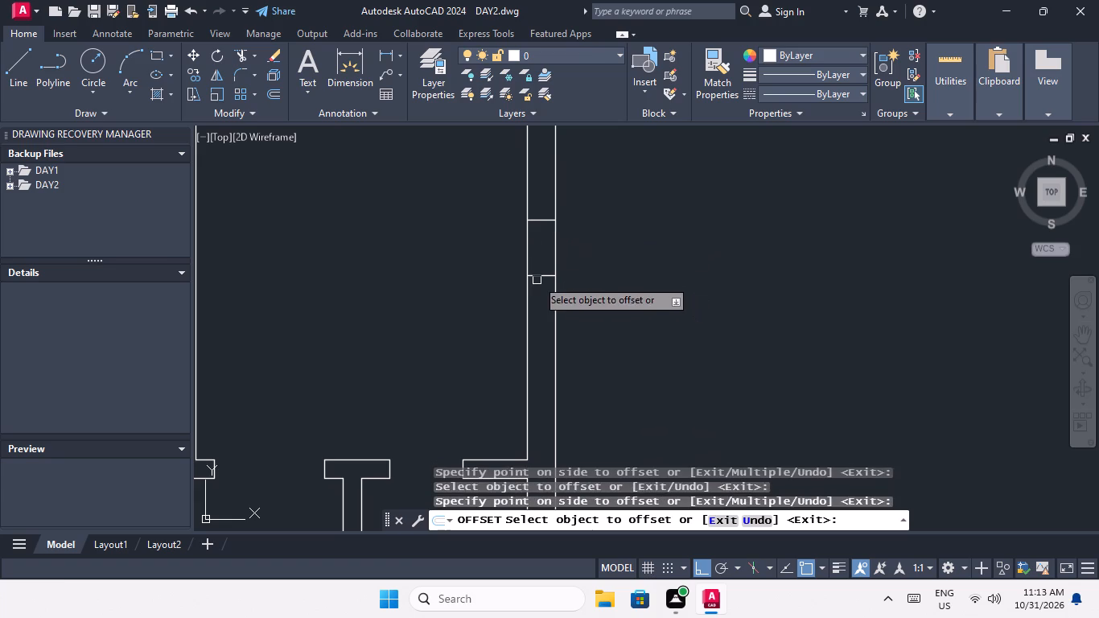
drag(538, 277, 537, 316)
drag(541, 346, 543, 329)
Offset the lower midpoint line in the second block's second-row right outer side wall by 1'6" to both sides.
scroll(560, 252, down, 3)
middle_drag(582, 359, 581, 266)
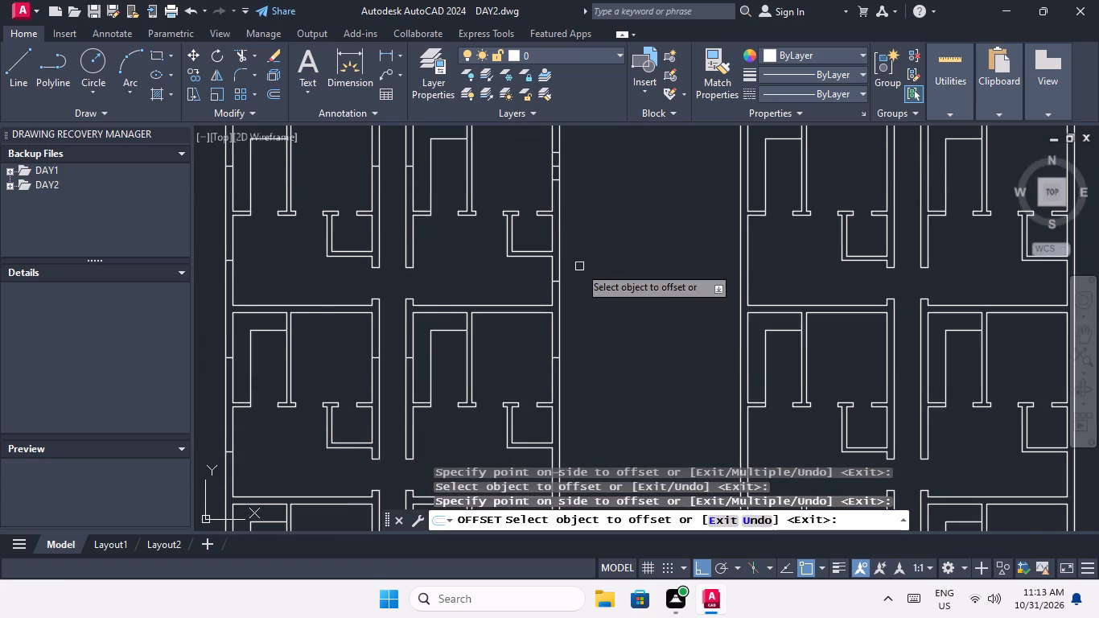
scroll(564, 282, up, 3)
drag(529, 282, 531, 271)
drag(539, 232, 540, 246)
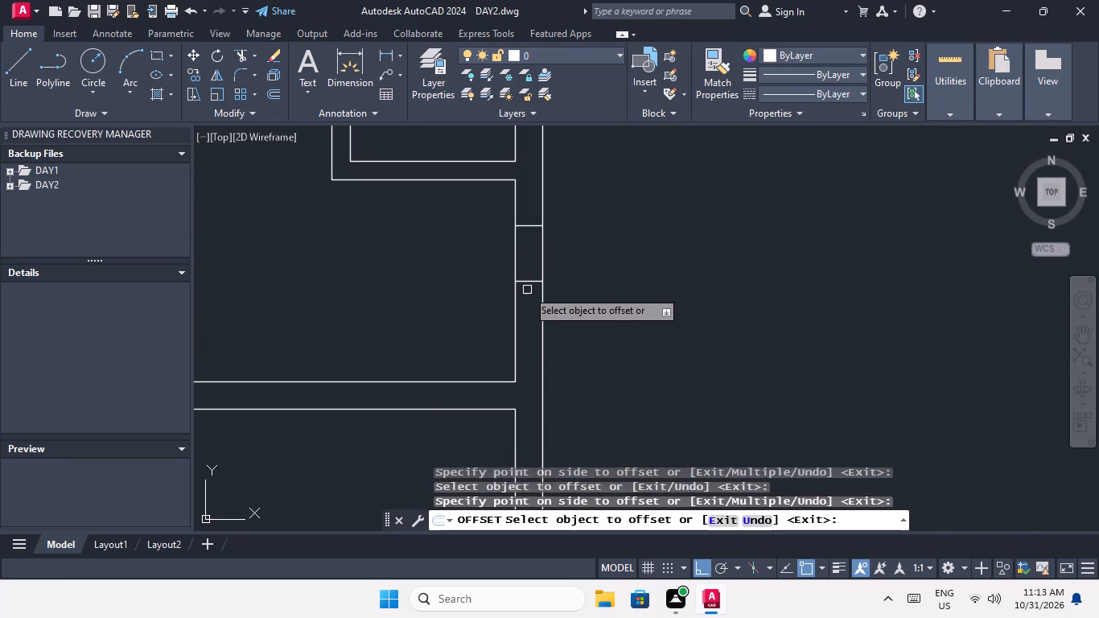
drag(529, 282, 532, 313)
drag(533, 325, 536, 318)
Offset the upper midpoint line in the second block's second-row left outer side wall by 1'6" to both sides.
scroll(549, 274, down, 3)
middle_drag(562, 278, 714, 280)
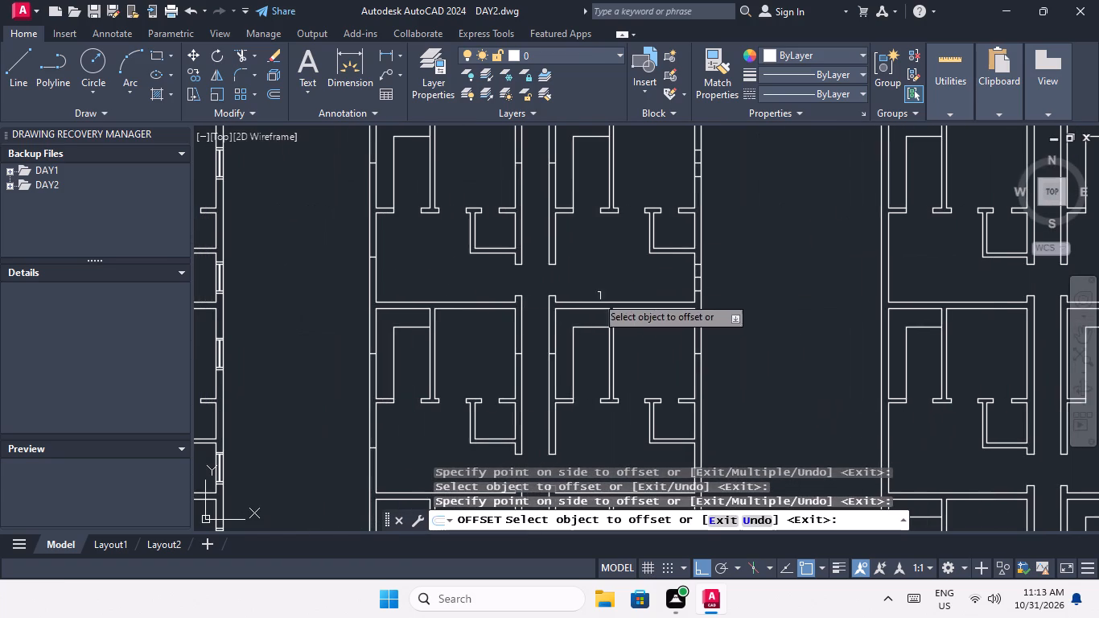
middle_drag(392, 241, 409, 349)
scroll(396, 279, up, 3)
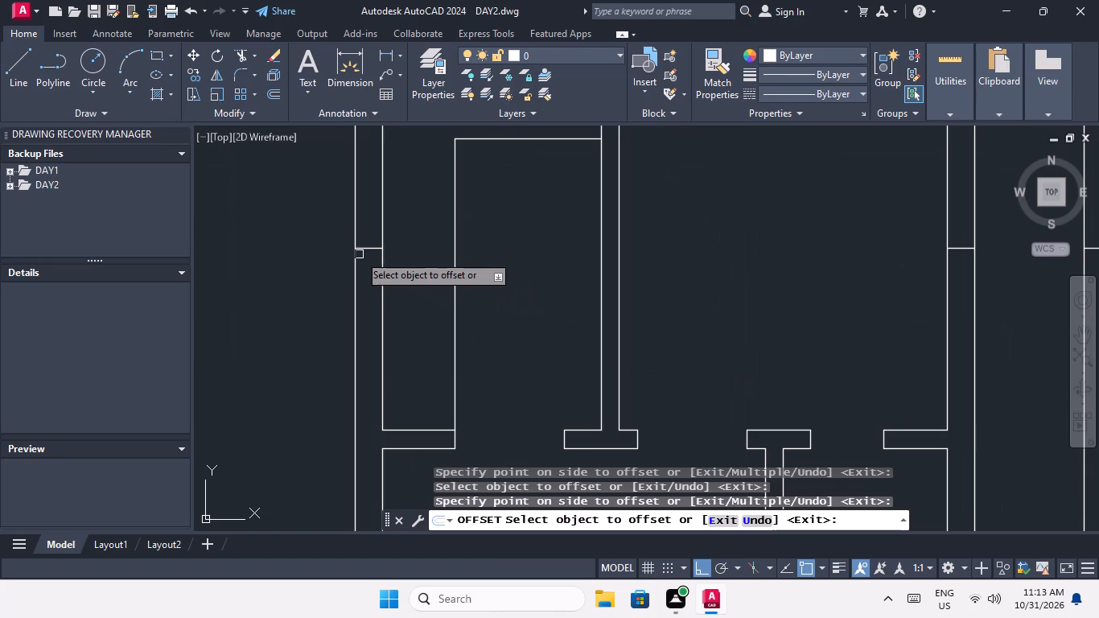
click(365, 251)
click(372, 192)
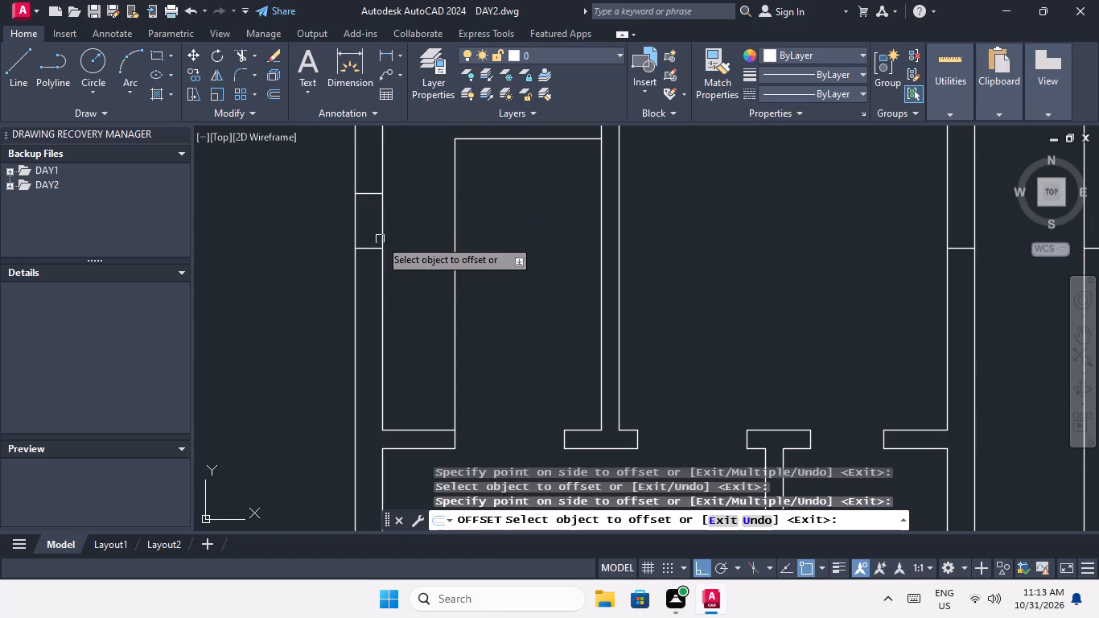
drag(368, 248, 368, 274)
click(368, 295)
Offset the midpoint line in the corridor-side wall of the second block's second-row left unit by 1'6" both ways.
scroll(368, 281, down, 2)
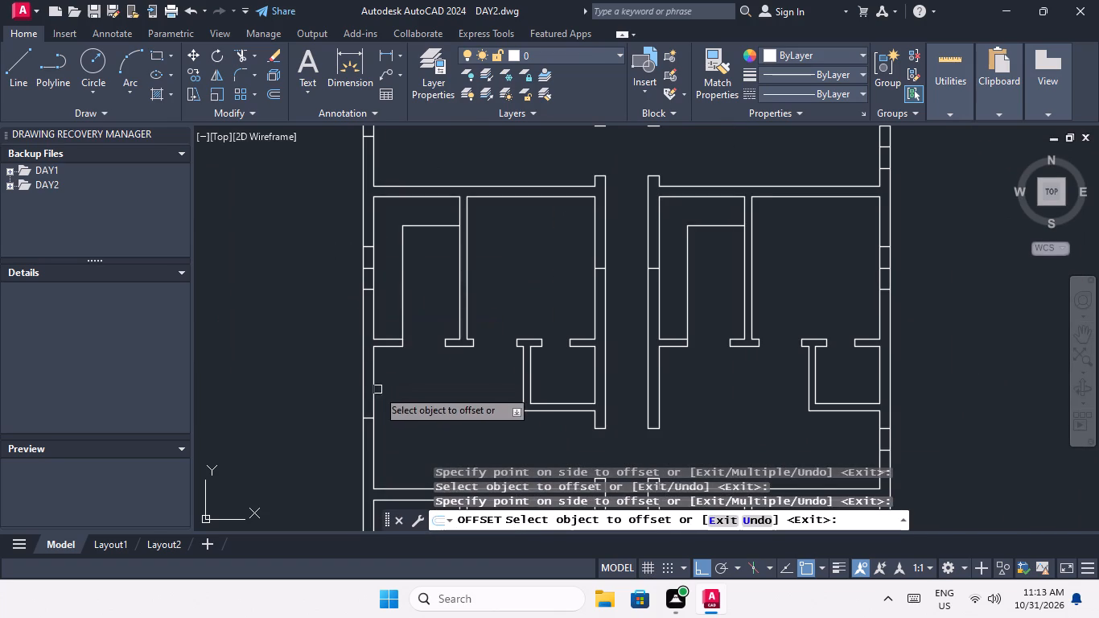
middle_drag(403, 377, 395, 345)
scroll(393, 343, down, 1)
middle_drag(538, 296, 521, 388)
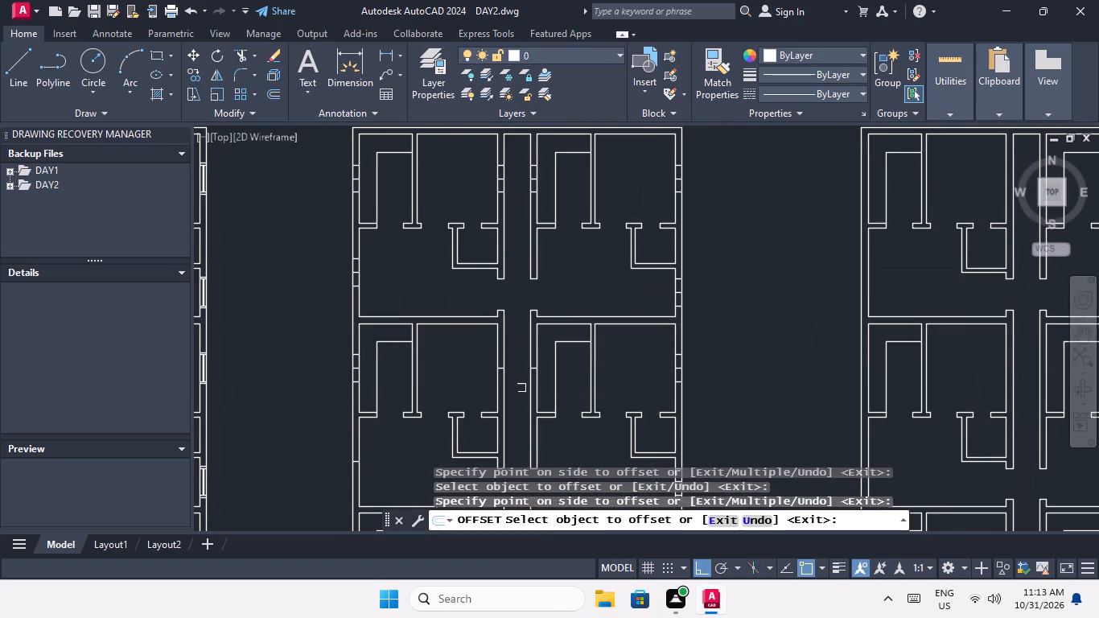
scroll(513, 385, up, 4)
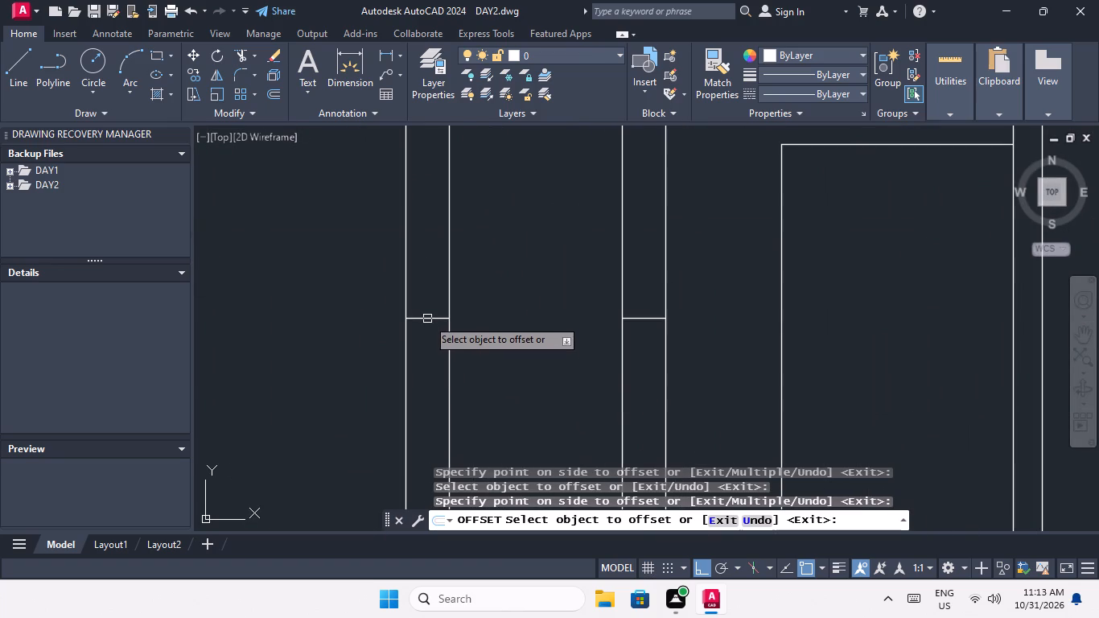
click(427, 319)
click(436, 266)
drag(428, 319, 431, 353)
click(430, 377)
Offset the midpoint line in the corridor-side wall of the second block's second-row right unit by 1'6" both ways.
scroll(447, 327, down, 2)
scroll(525, 325, up, 2)
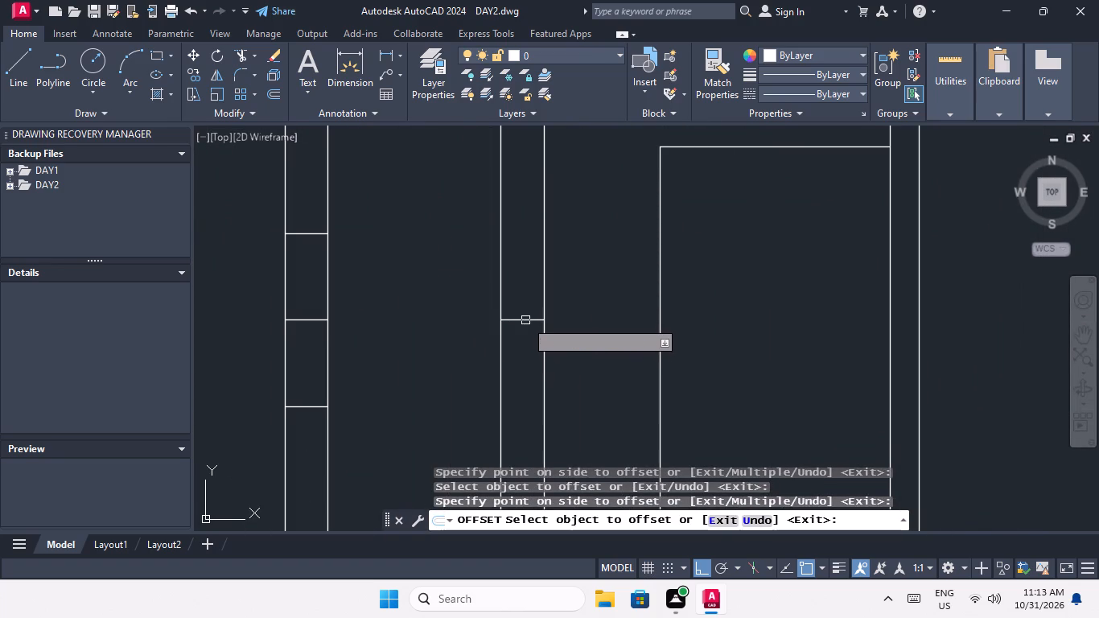
click(525, 320)
click(512, 270)
drag(522, 321, 527, 345)
click(532, 374)
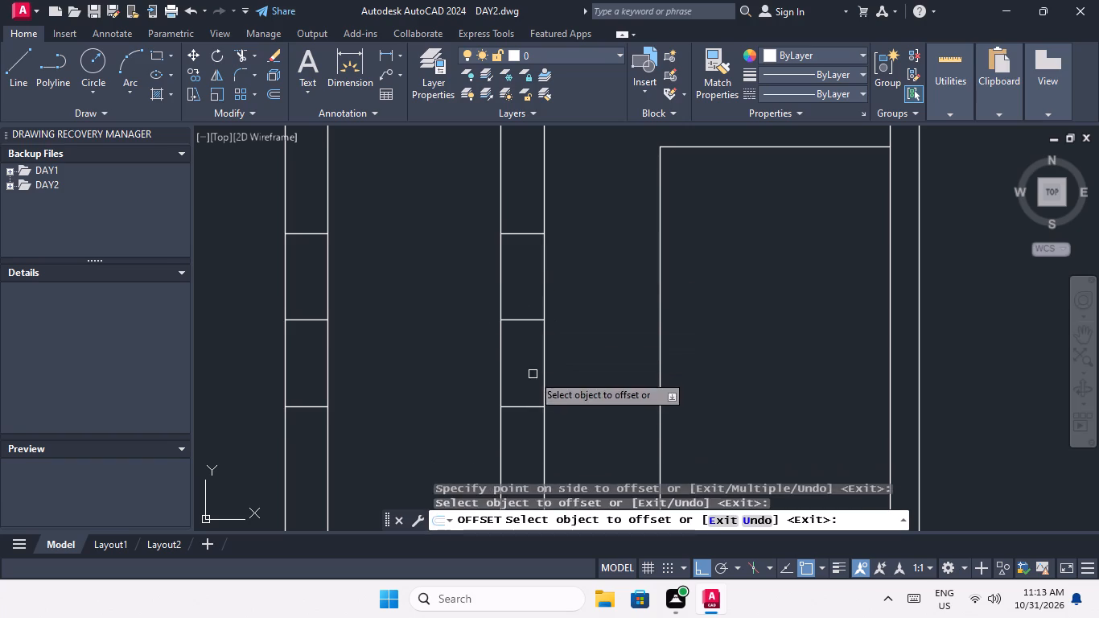
scroll(514, 253, down, 3)
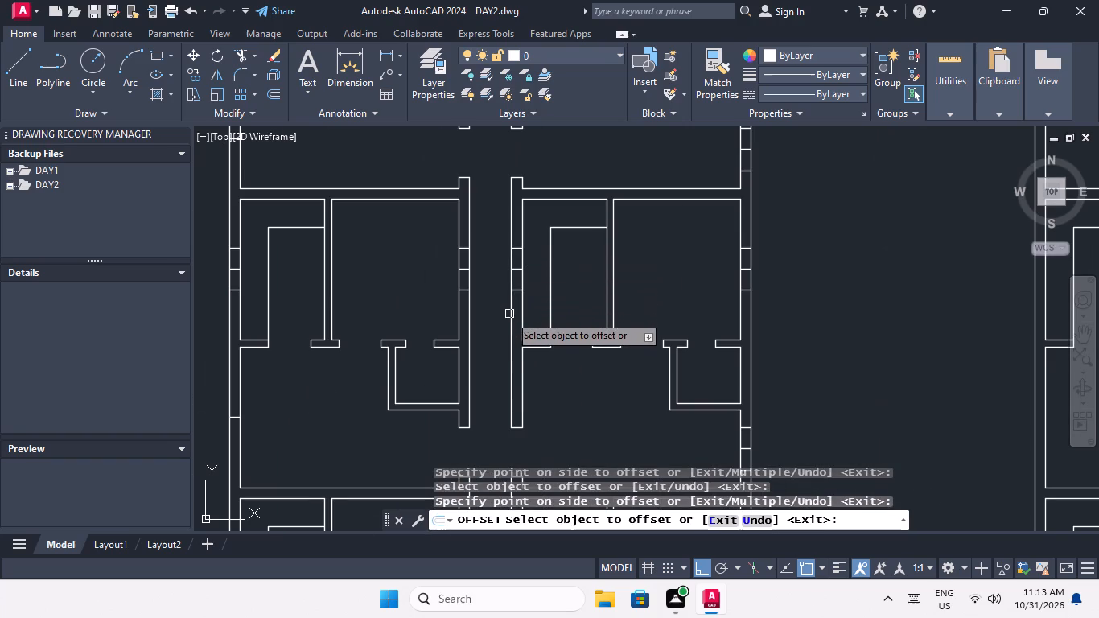
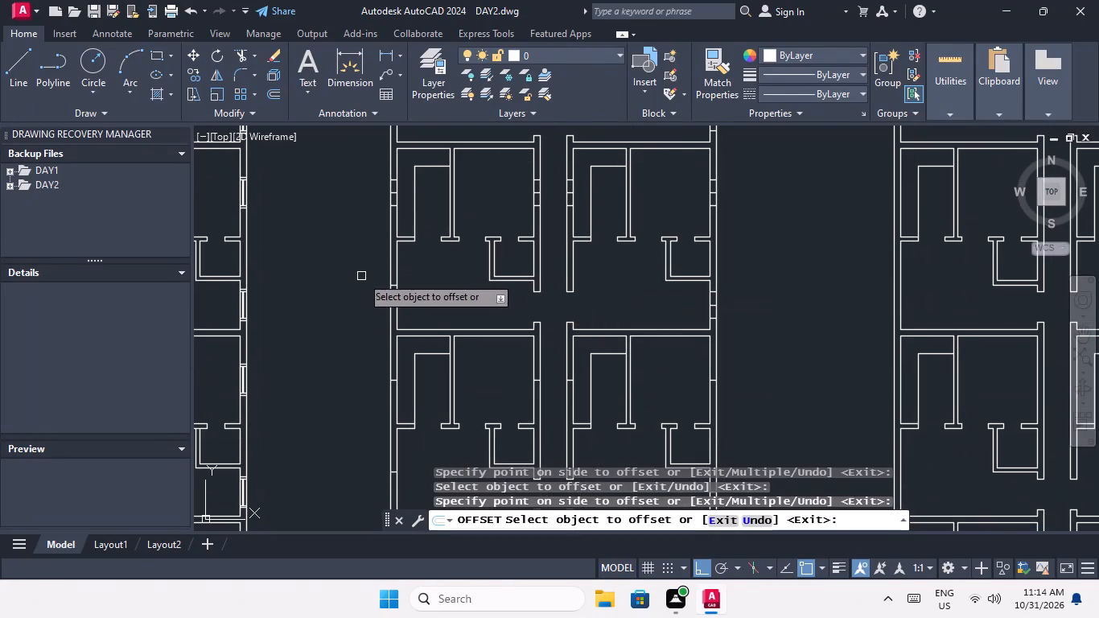
Offset the cross line low in the third-from-bottom unit row's outer west wall 1'-6" to both sides.
scroll(380, 286, up, 2)
drag(417, 282, 417, 271)
click(417, 233)
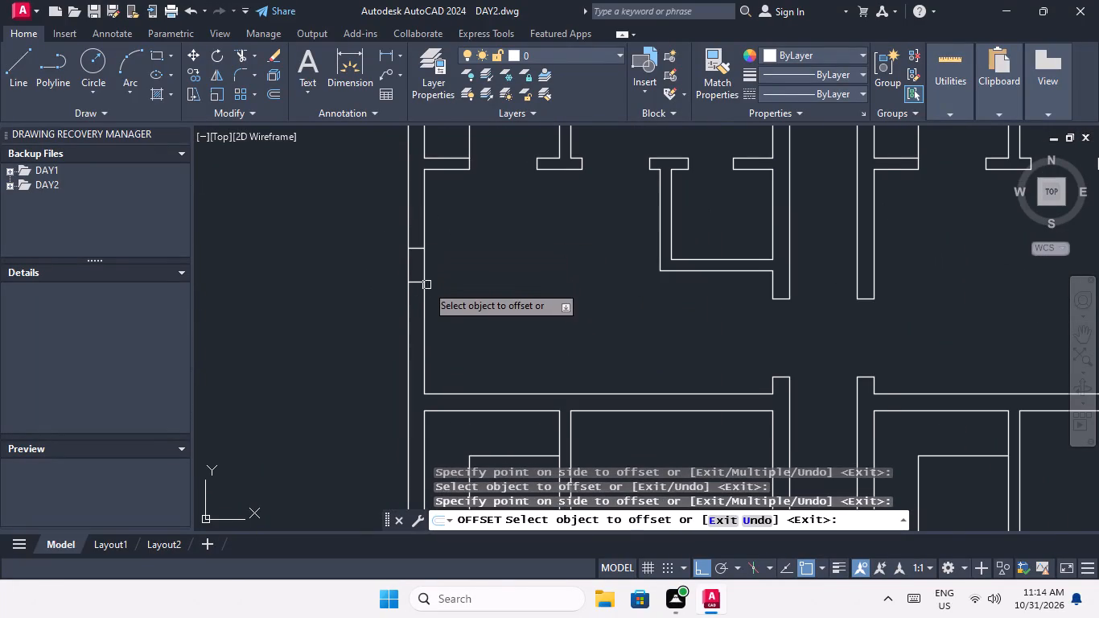
drag(414, 283, 418, 304)
click(423, 327)
Offset the bedroom cross line in the second-from-bottom row's outer west wall 1'-6" to both sides.
scroll(431, 237, down, 3)
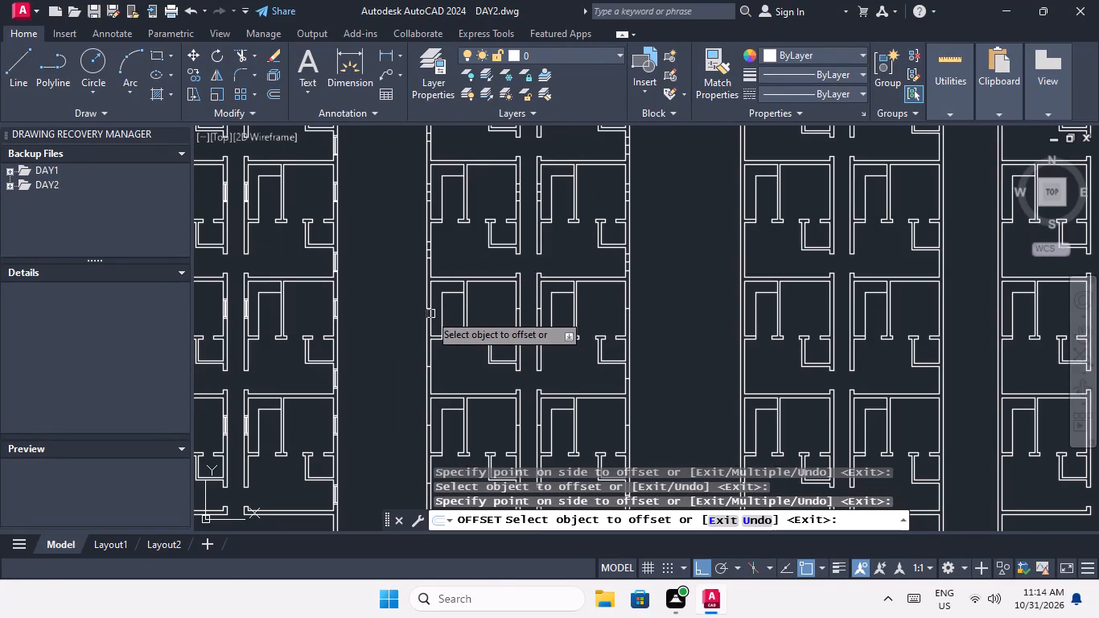
scroll(424, 314, up, 4)
drag(454, 286, 456, 268)
drag(459, 197, 460, 207)
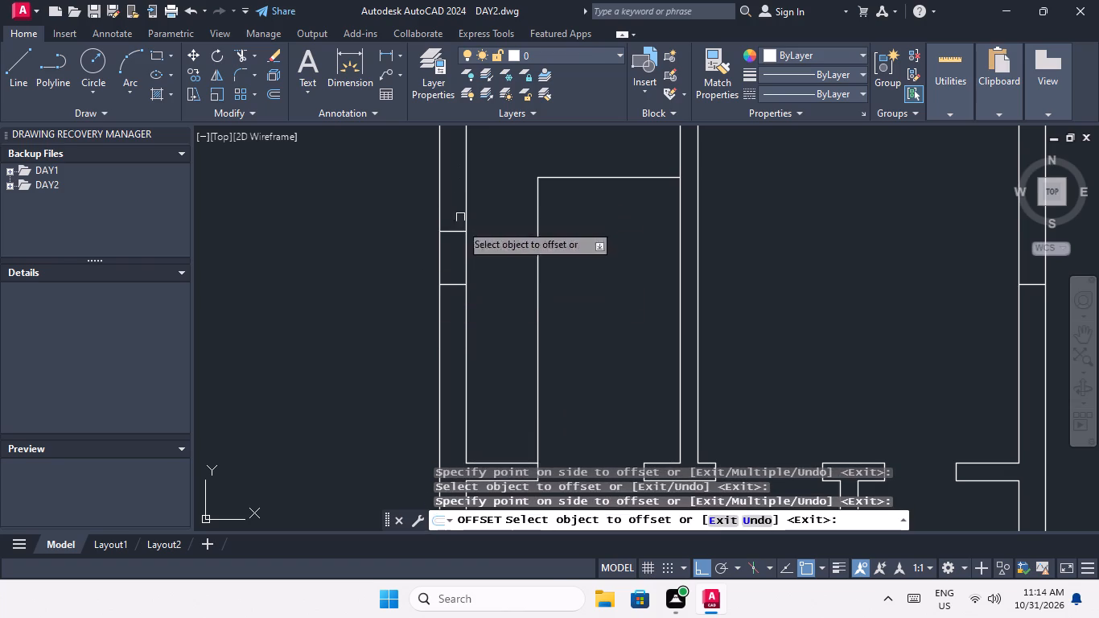
drag(456, 286, 455, 302)
drag(455, 340, 457, 330)
Offset the cross line in the second-from-bottom row's west corridor wall 1'-6" up and down.
scroll(452, 246, down, 4)
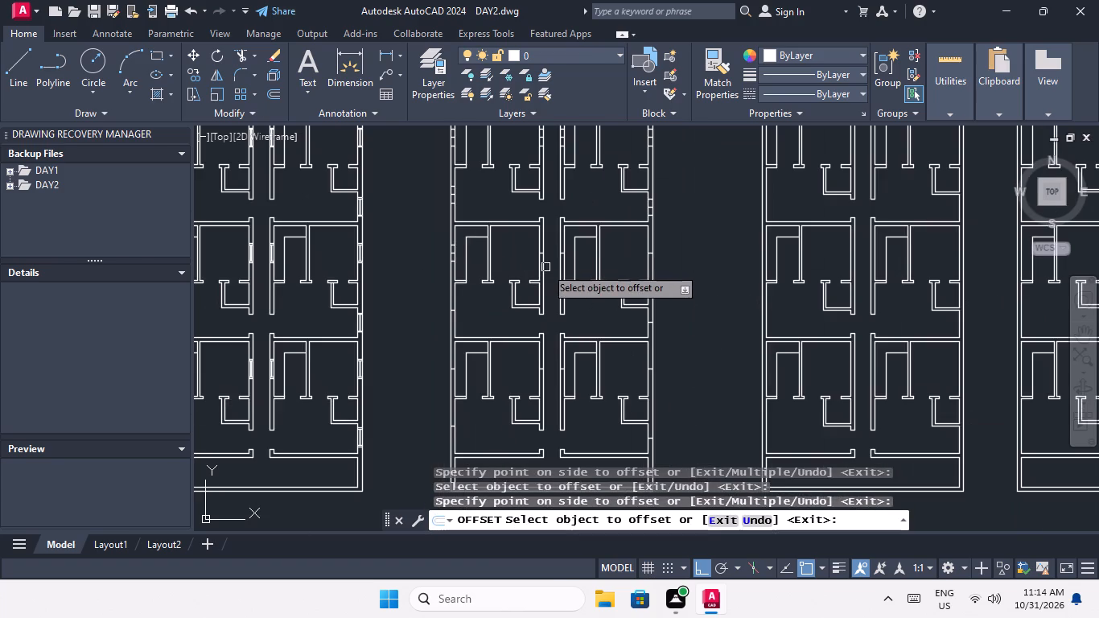
scroll(541, 249, up, 5)
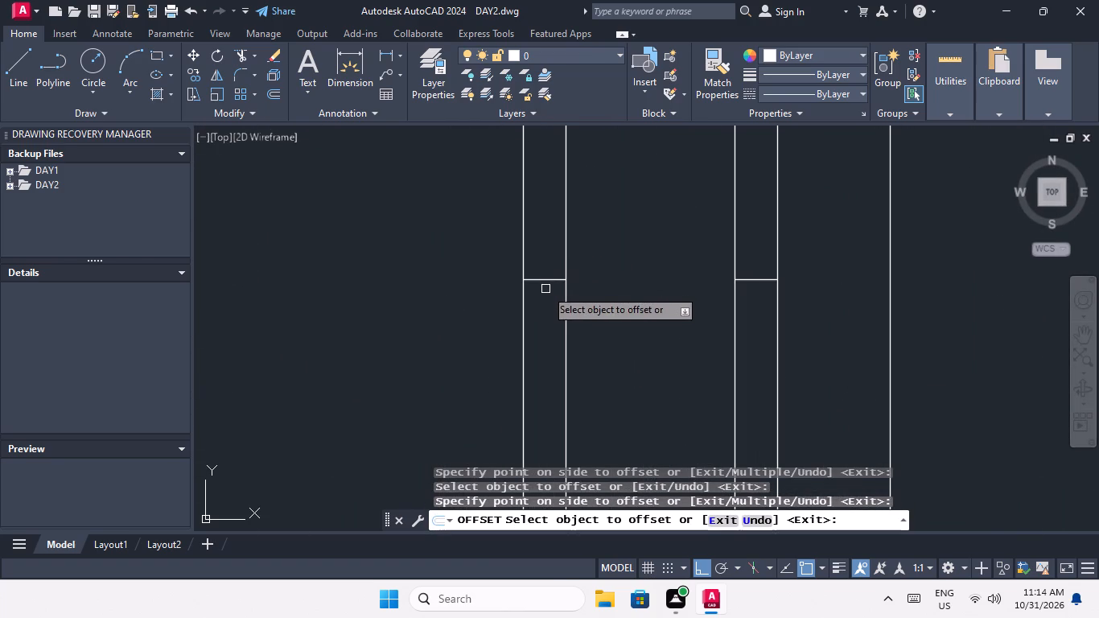
drag(550, 279, 551, 267)
click(554, 208)
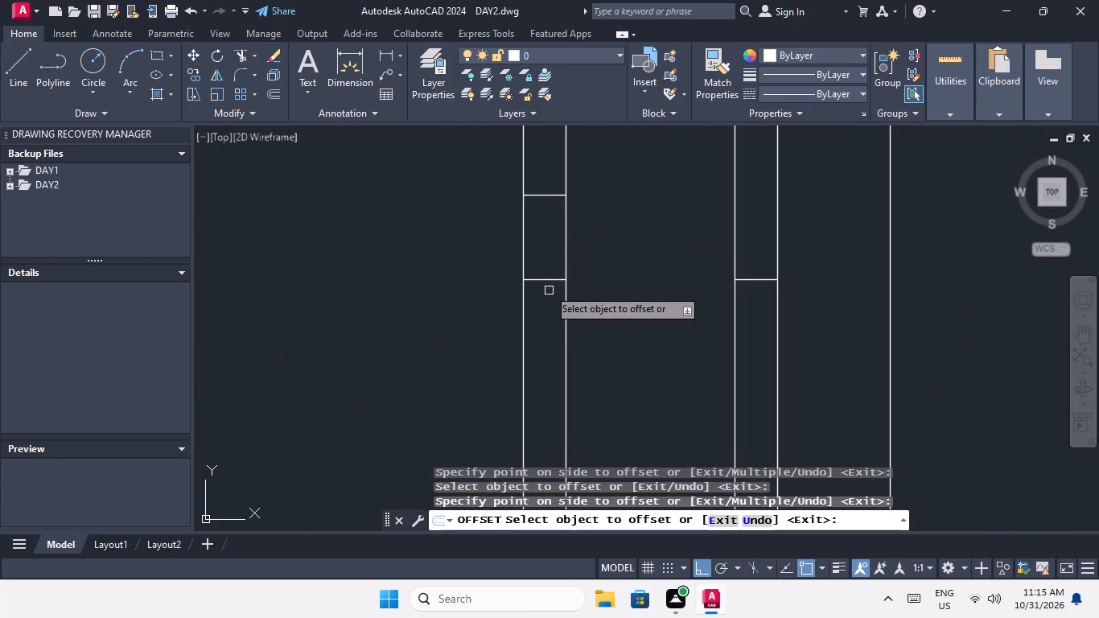
drag(548, 281, 551, 319)
click(550, 317)
Offset the cross line in the second-from-bottom row's east corridor wall 1'-6" up and down.
scroll(540, 240, down, 3)
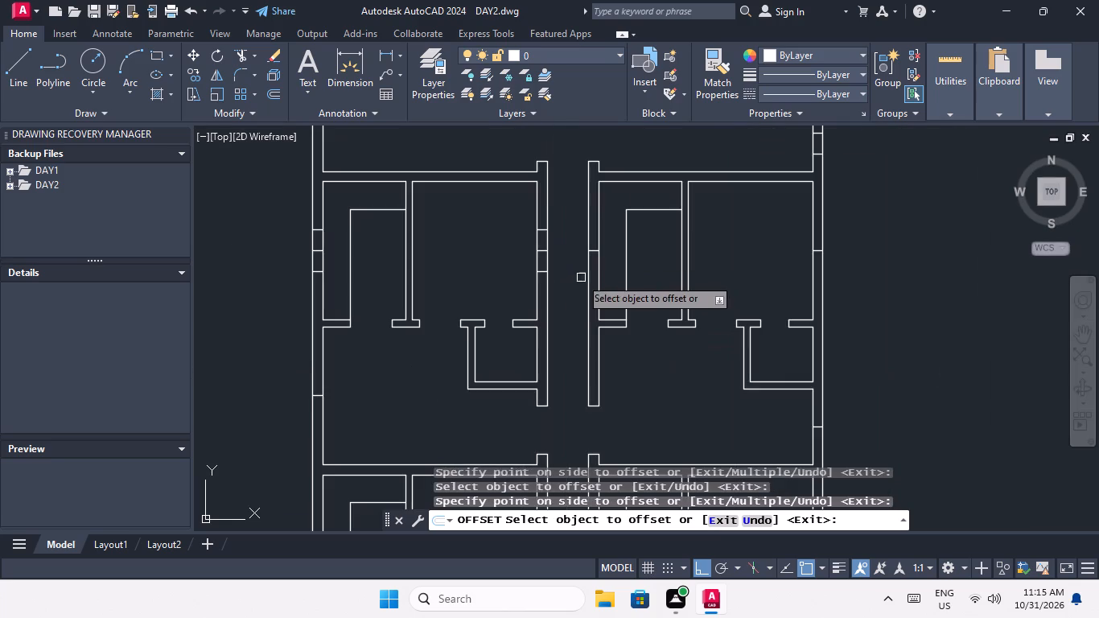
middle_drag(569, 279, 430, 273)
scroll(465, 236, up, 2)
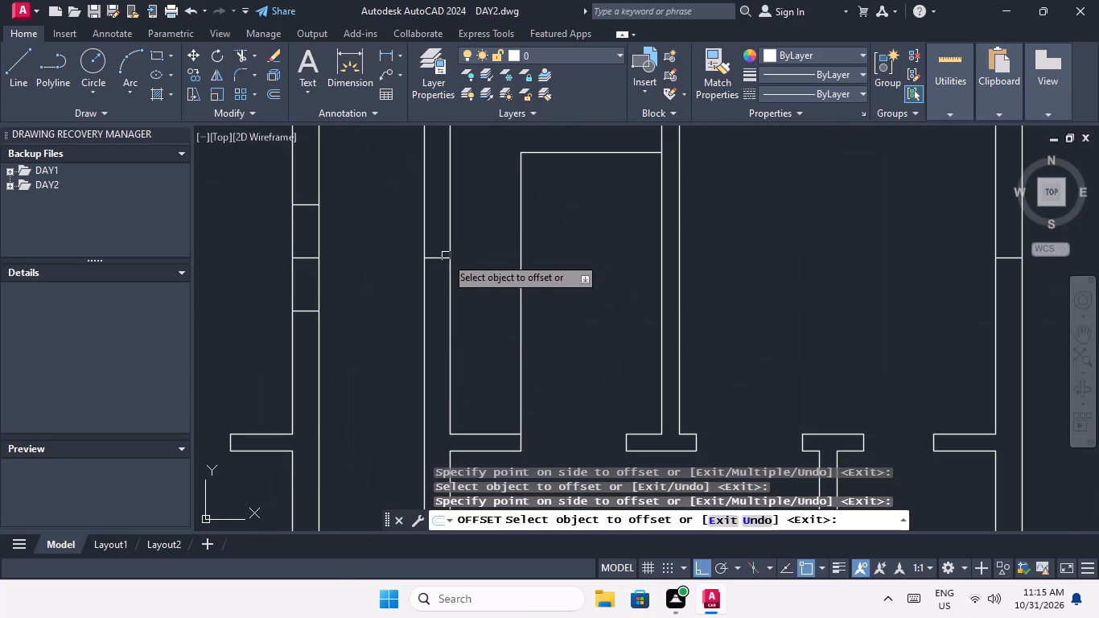
click(441, 260)
click(431, 192)
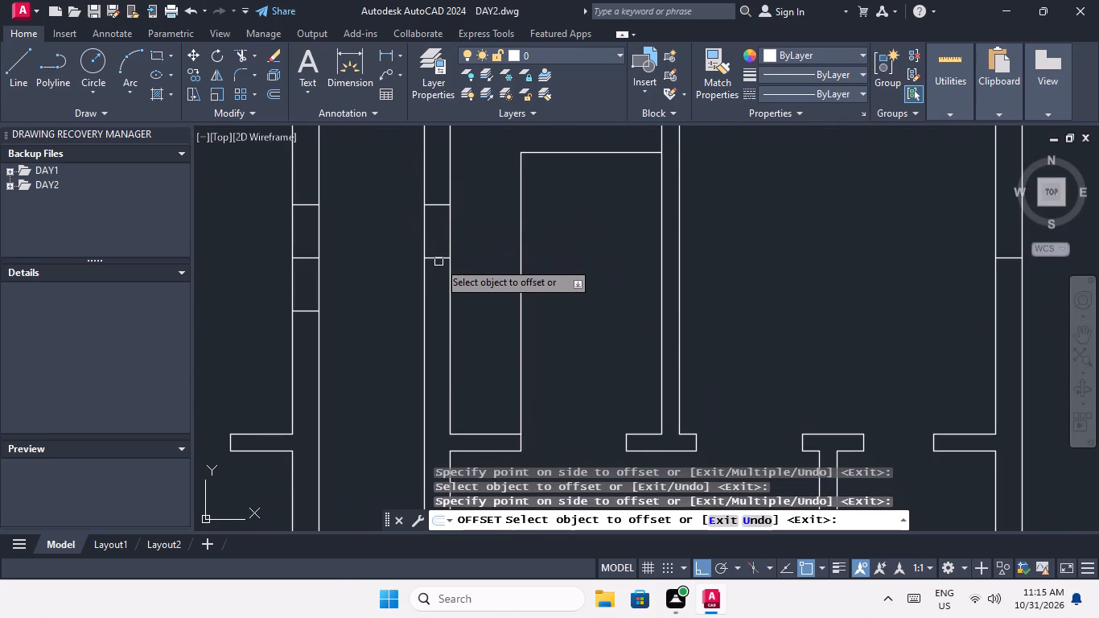
click(440, 257)
click(443, 295)
Offset the upper cross line in the second-from-bottom row's outer east wall 1'-6" to both sides.
scroll(440, 219, down, 3)
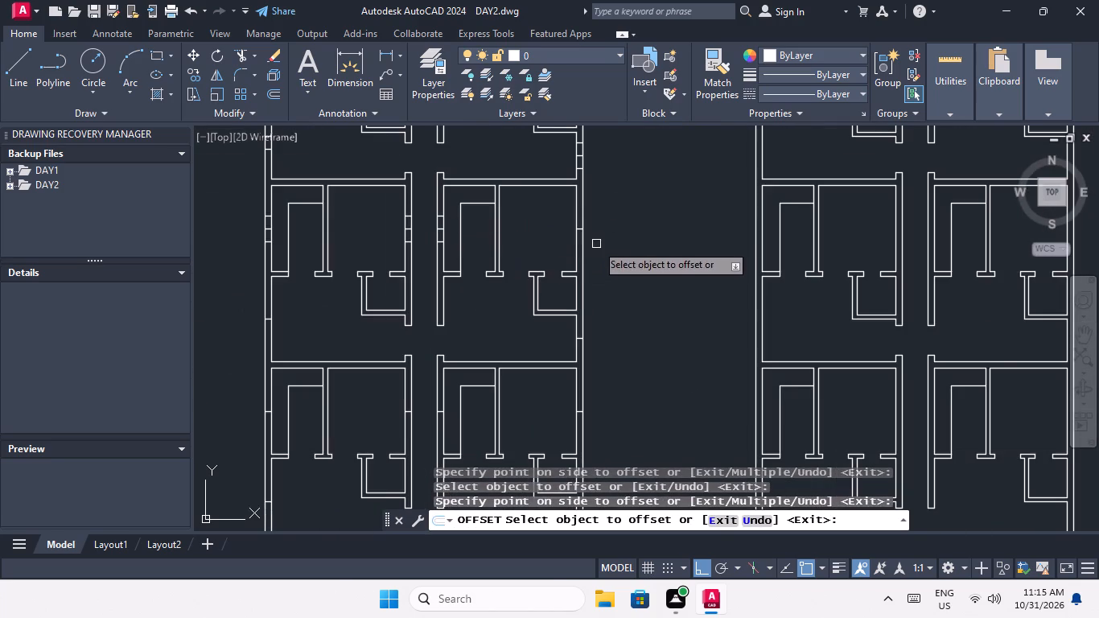
scroll(591, 237, up, 3)
click(551, 208)
click(551, 130)
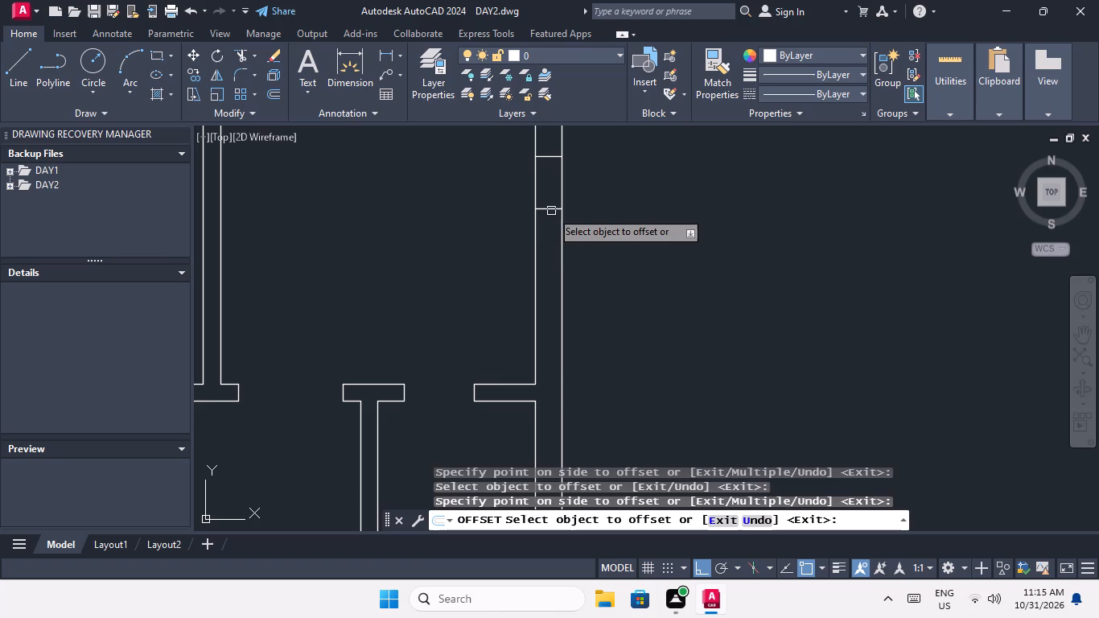
drag(551, 211, 549, 247)
click(549, 262)
Offset the lower cross line in the second-from-bottom row's outer west wall 1'-6" to both sides.
scroll(560, 207, down, 3)
middle_drag(571, 307, 676, 245)
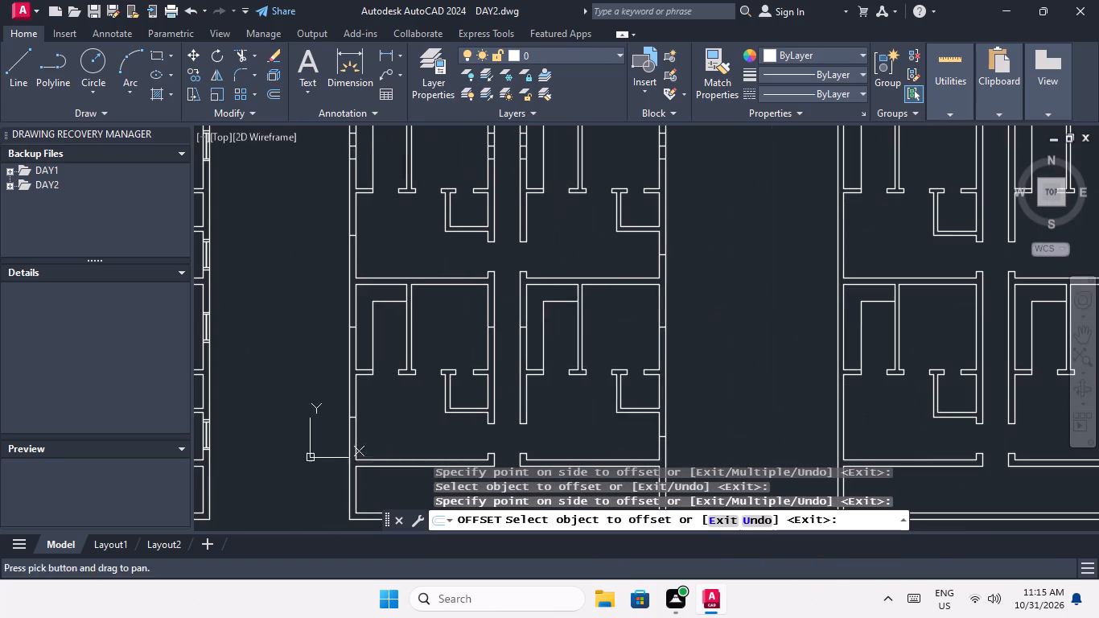
scroll(352, 233, up, 3)
drag(356, 244, 355, 229)
drag(350, 186, 350, 193)
click(352, 245)
click(358, 266)
Offset the lower cross line in the second-from-bottom row's outer east wall 1'-6" to both sides.
scroll(366, 203, down, 3)
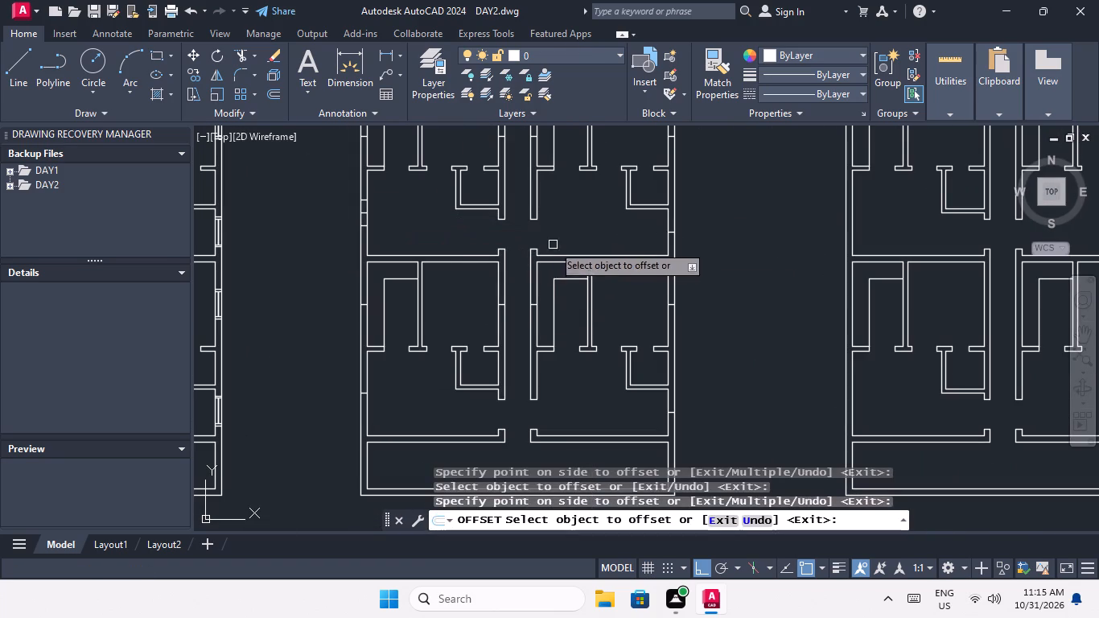
scroll(676, 232, up, 4)
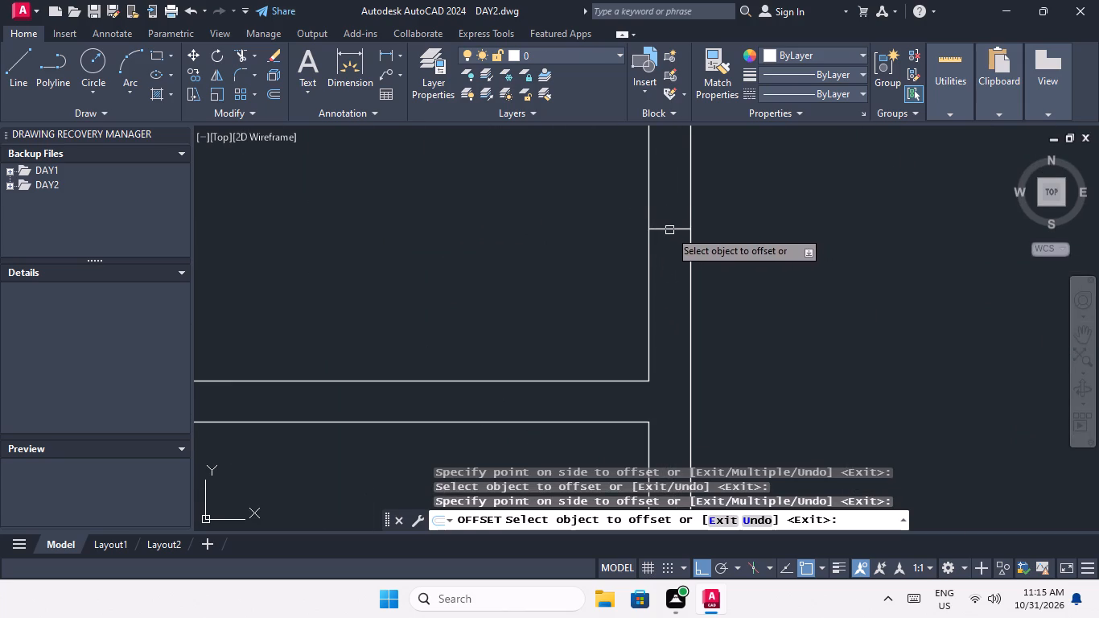
click(669, 230)
click(667, 193)
drag(669, 230, 676, 267)
click(676, 270)
Offset the upper cross line in the bottom row's outer east wall 1'-6" to both sides.
scroll(572, 237, down, 2)
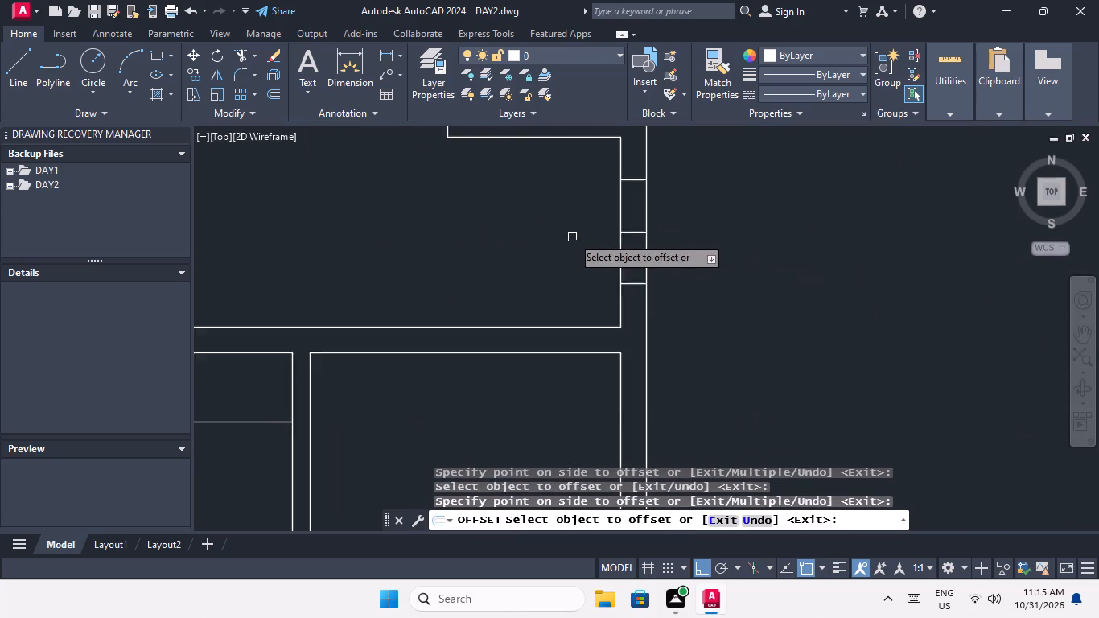
scroll(572, 237, down, 1)
scroll(607, 356, up, 3)
drag(549, 334, 550, 334)
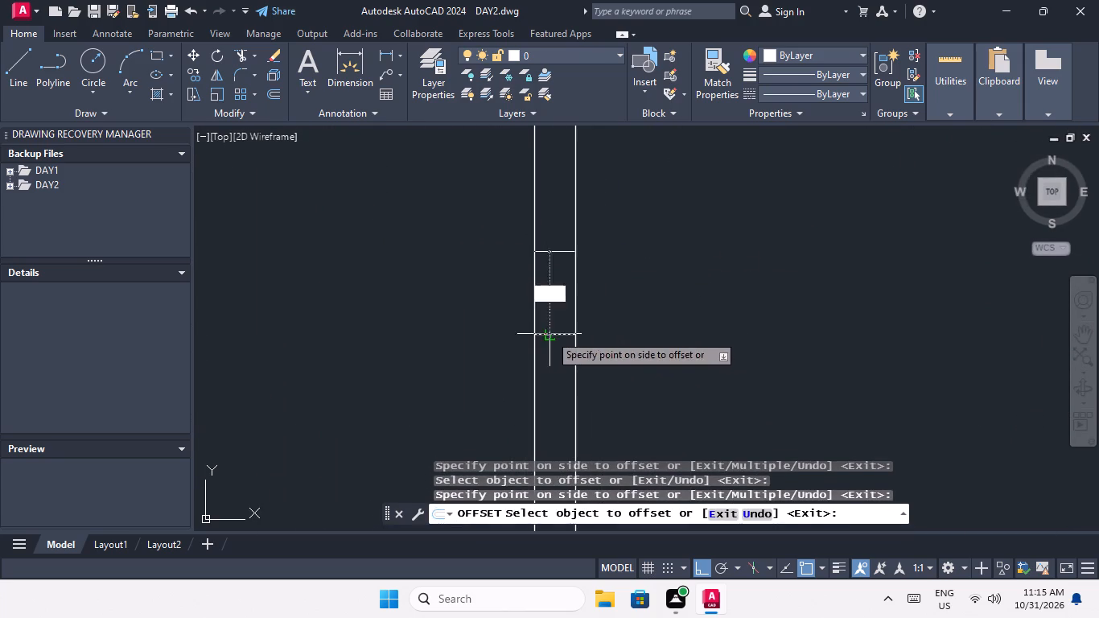
drag(550, 334, 554, 326)
drag(576, 270, 579, 283)
drag(557, 336, 555, 356)
click(553, 366)
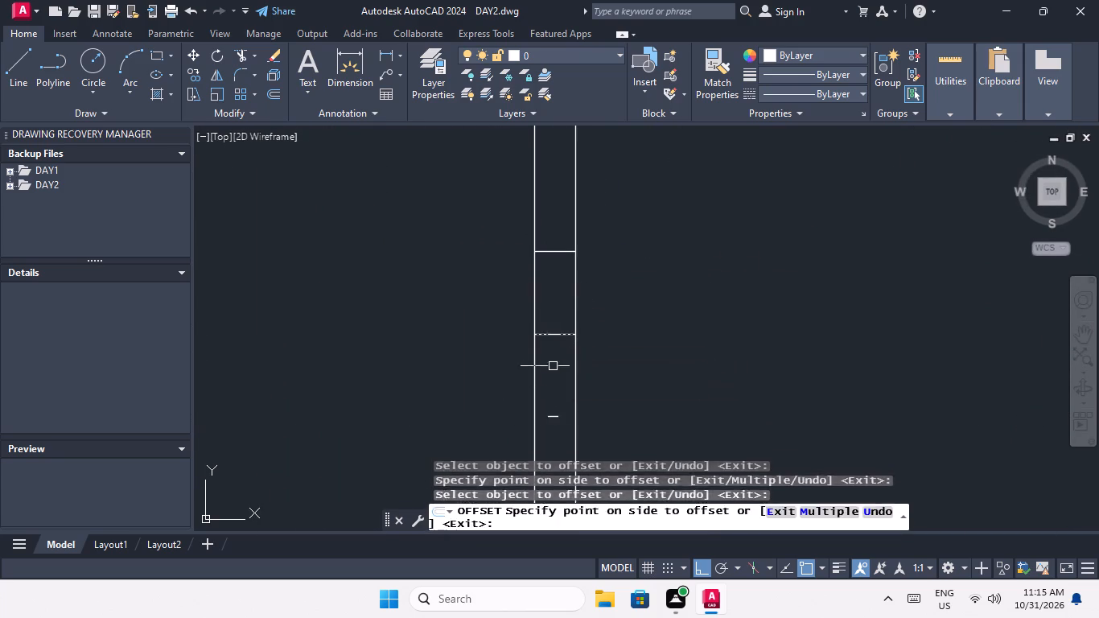
Offset the bedroom cross line in the bottom row's outer west wall 1'-6" to both sides.
scroll(572, 280, down, 4)
middle_drag(538, 318, 661, 316)
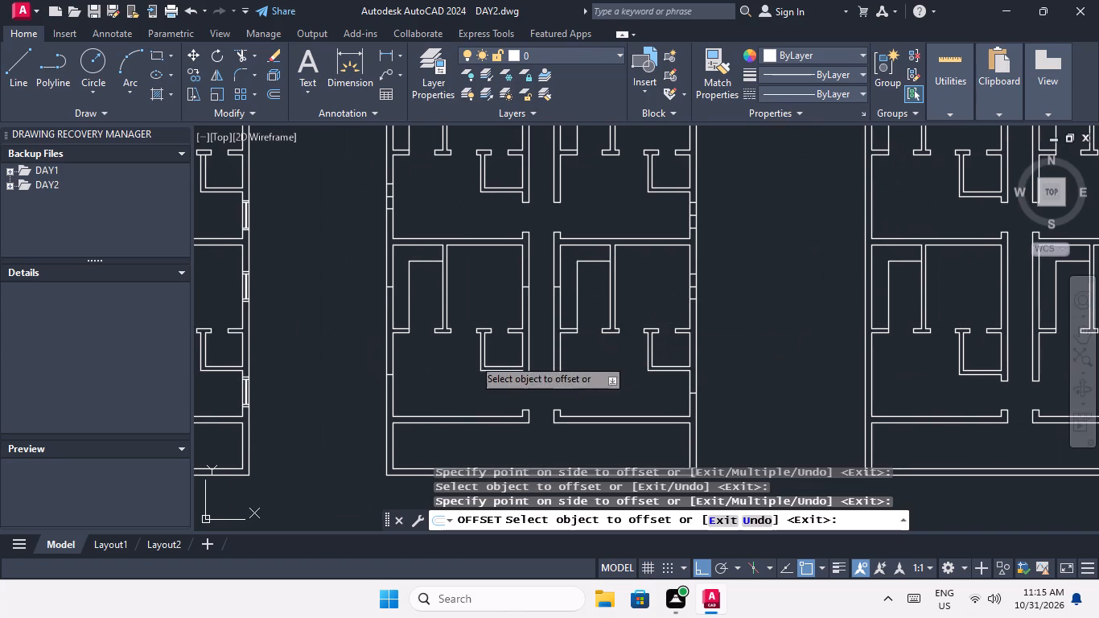
scroll(395, 293, up, 3)
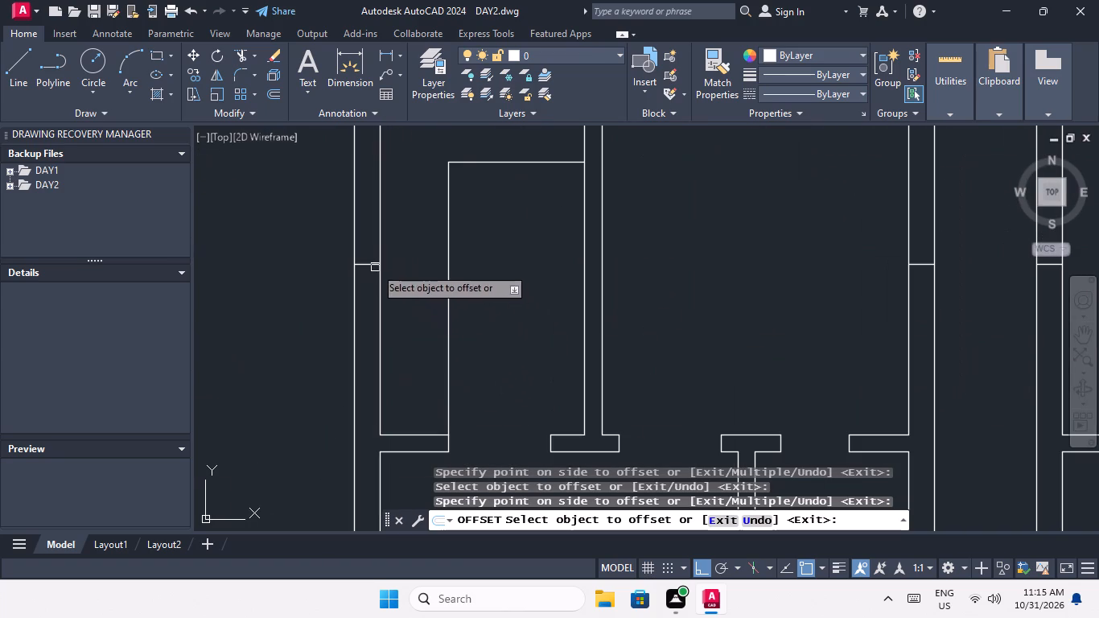
drag(366, 265, 366, 257)
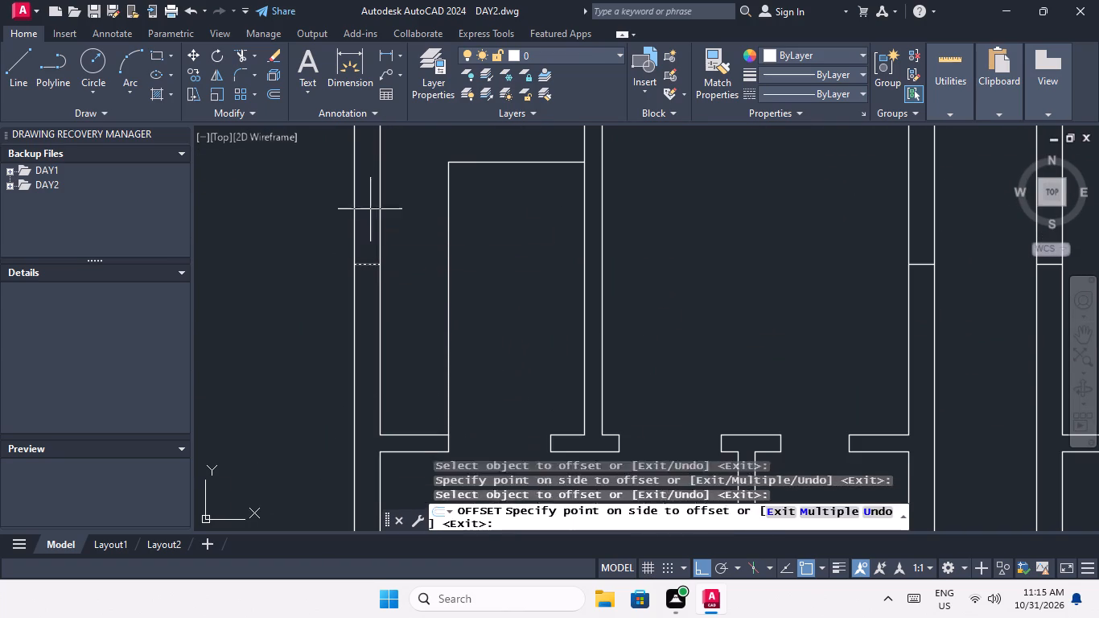
click(370, 209)
click(369, 266)
click(370, 288)
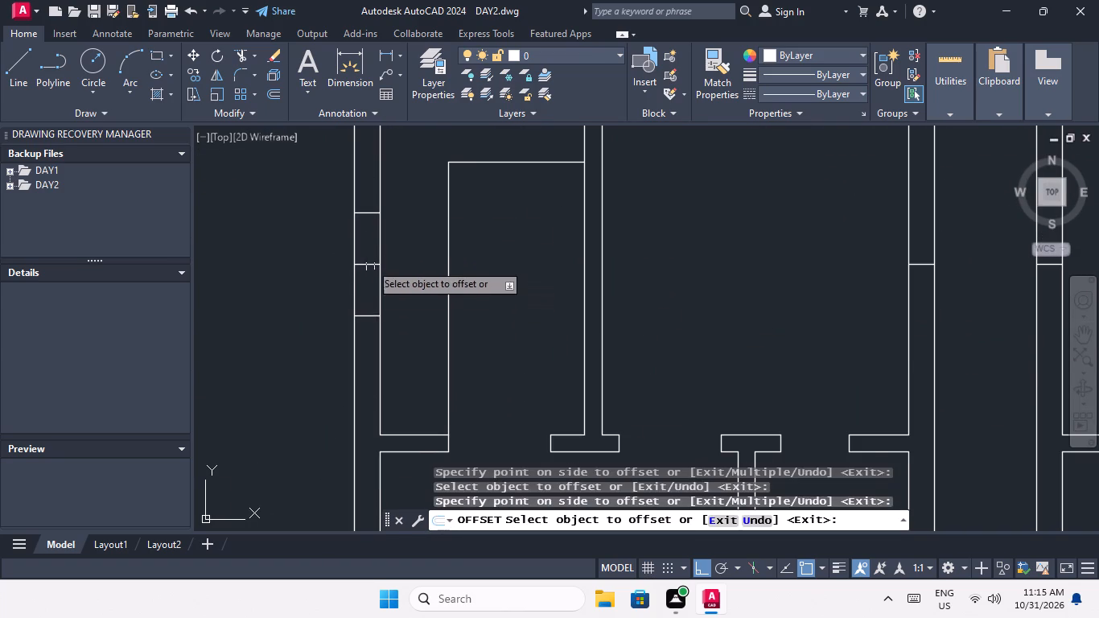
Offset the cross line in the bottom row's west corridor wall 1'-6" up and down.
scroll(368, 247, down, 4)
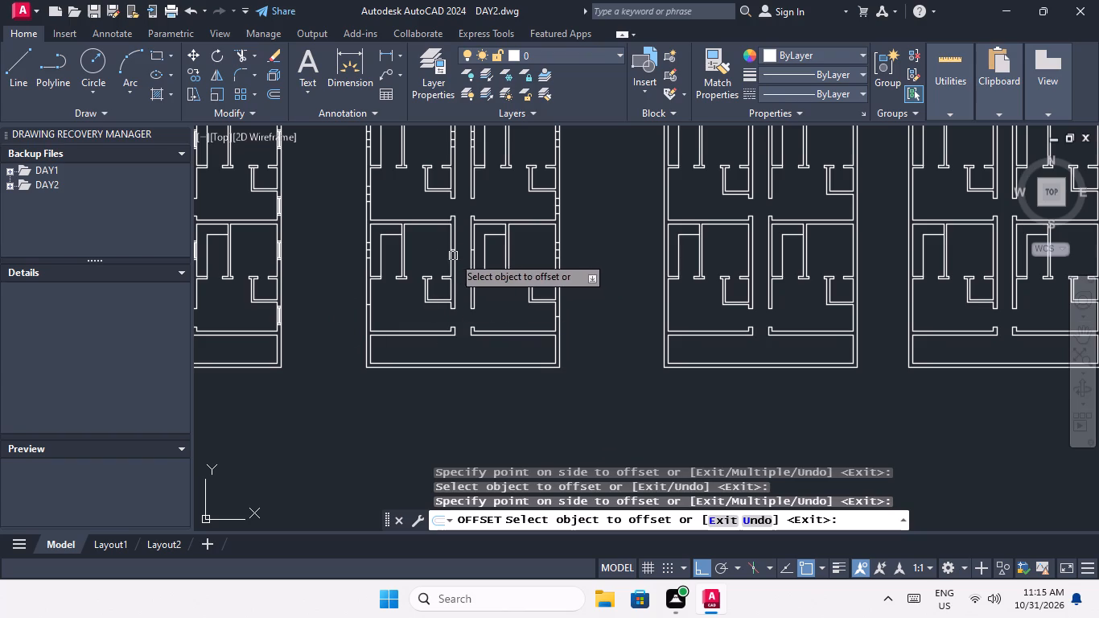
scroll(456, 260, up, 4)
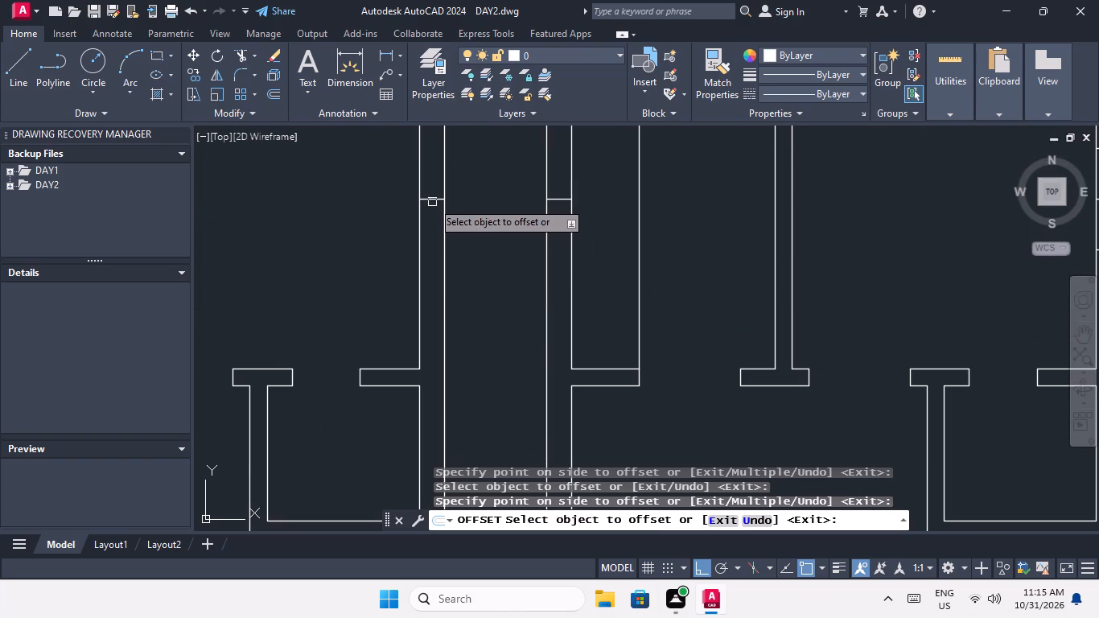
click(432, 200)
click(438, 162)
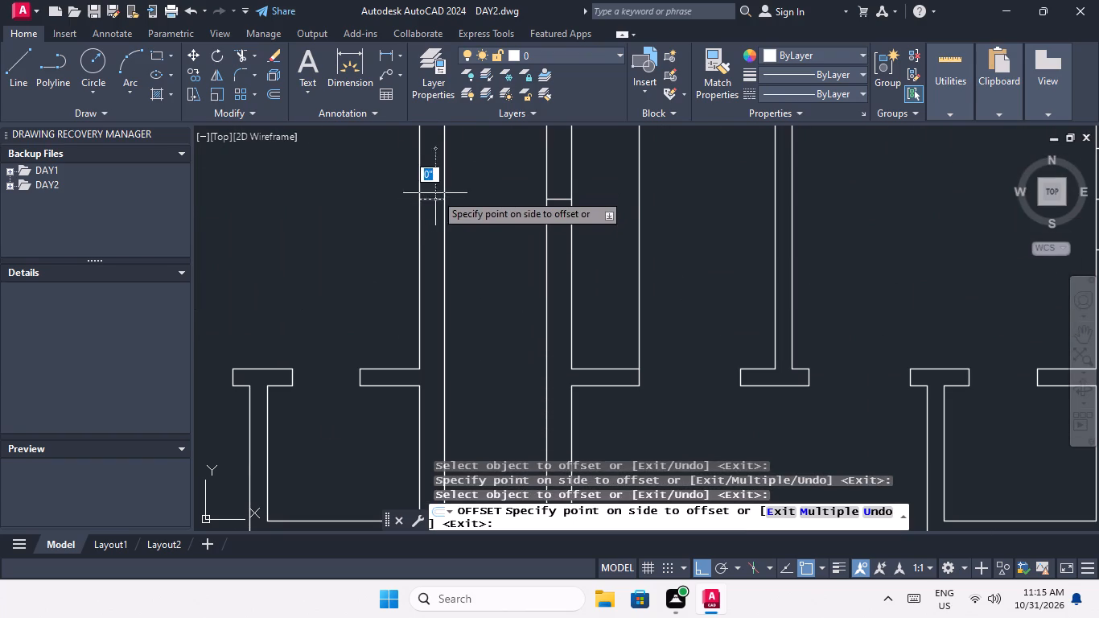
middle_drag(436, 187, 438, 272)
click(436, 233)
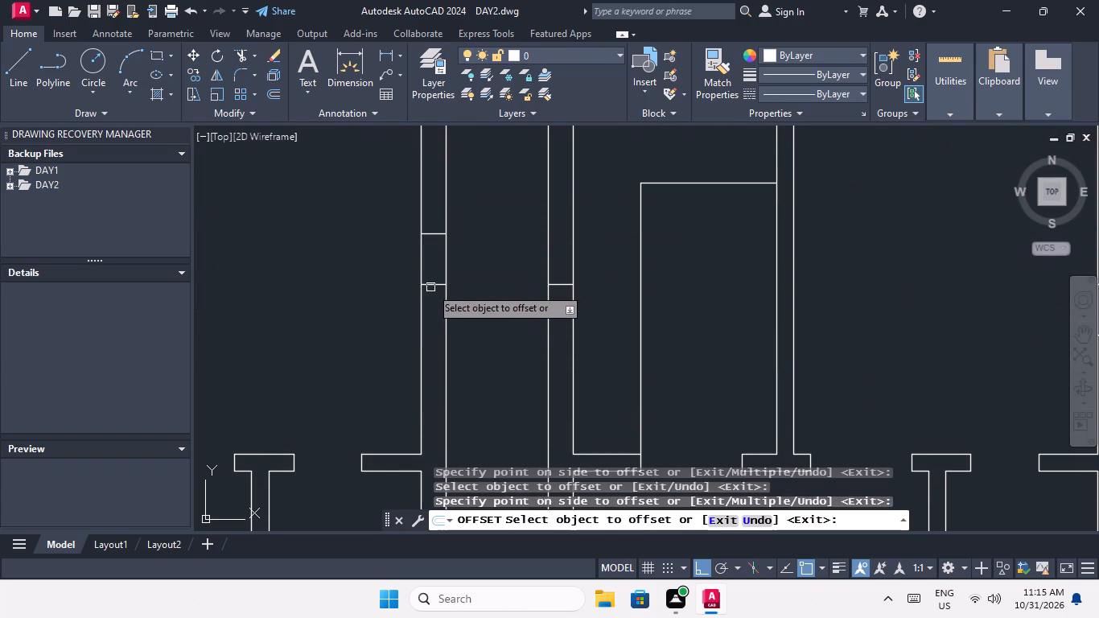
drag(434, 286, 435, 299)
click(439, 311)
Offset the cross line in the bottom row's east corridor wall 1'-6" up and down.
scroll(448, 253, down, 1)
scroll(526, 276, up, 2)
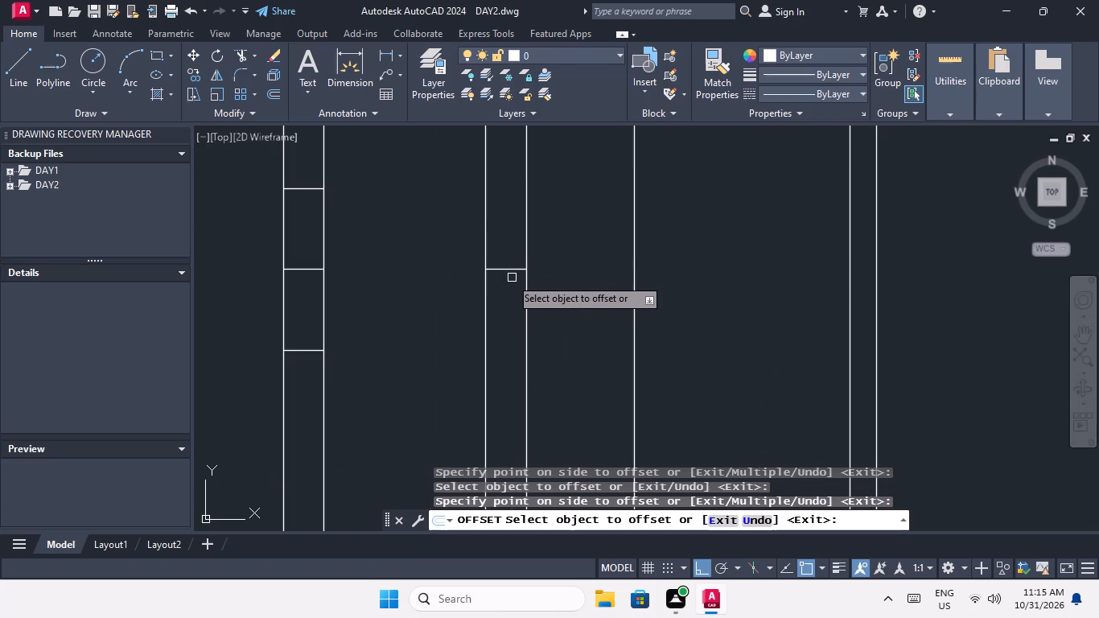
click(504, 268)
click(517, 190)
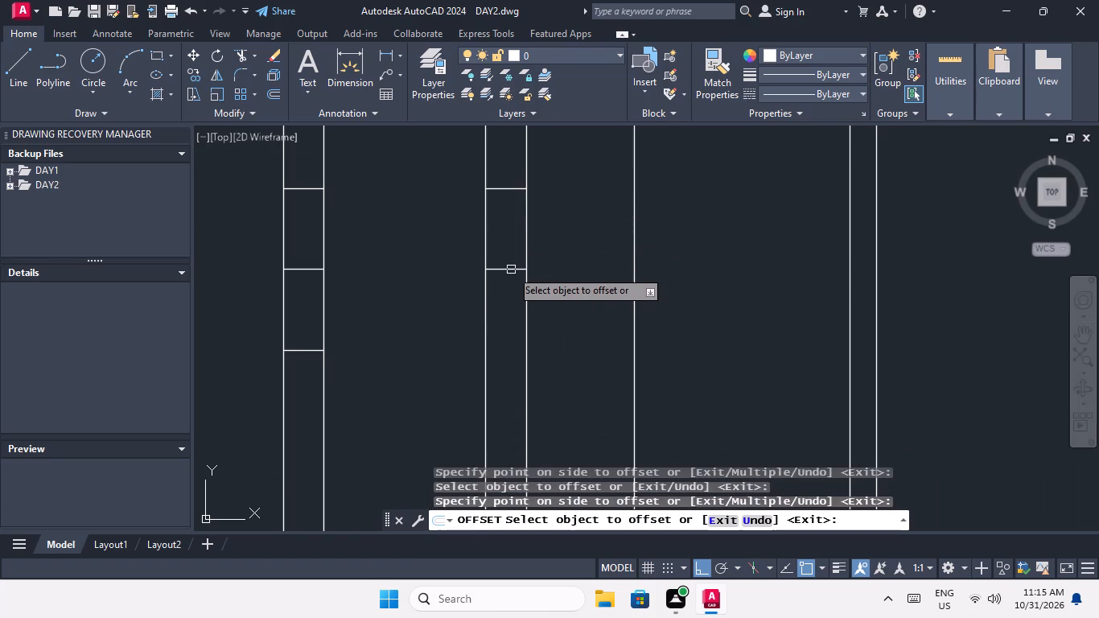
drag(511, 270, 511, 285)
click(508, 307)
Offset the lower cross line in the bottom row's outer west wall 1'-6" to both sides.
scroll(497, 221, down, 4)
middle_drag(566, 311, 601, 255)
scroll(368, 257, up, 4)
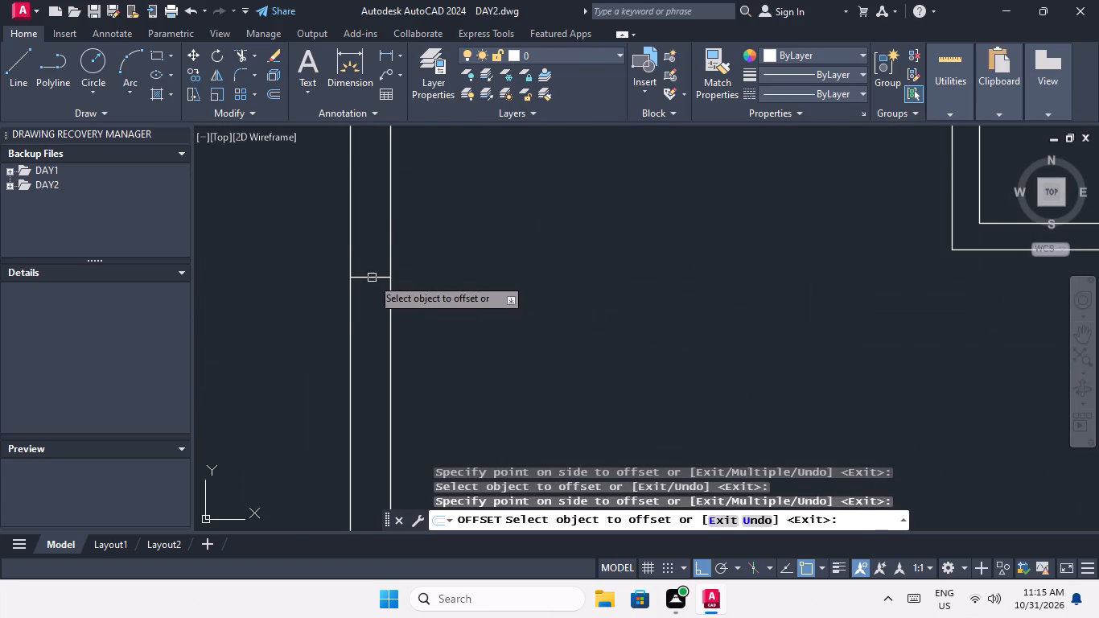
drag(372, 278, 372, 266)
click(373, 206)
drag(374, 279, 375, 299)
drag(376, 324, 376, 305)
scroll(369, 239, down, 4)
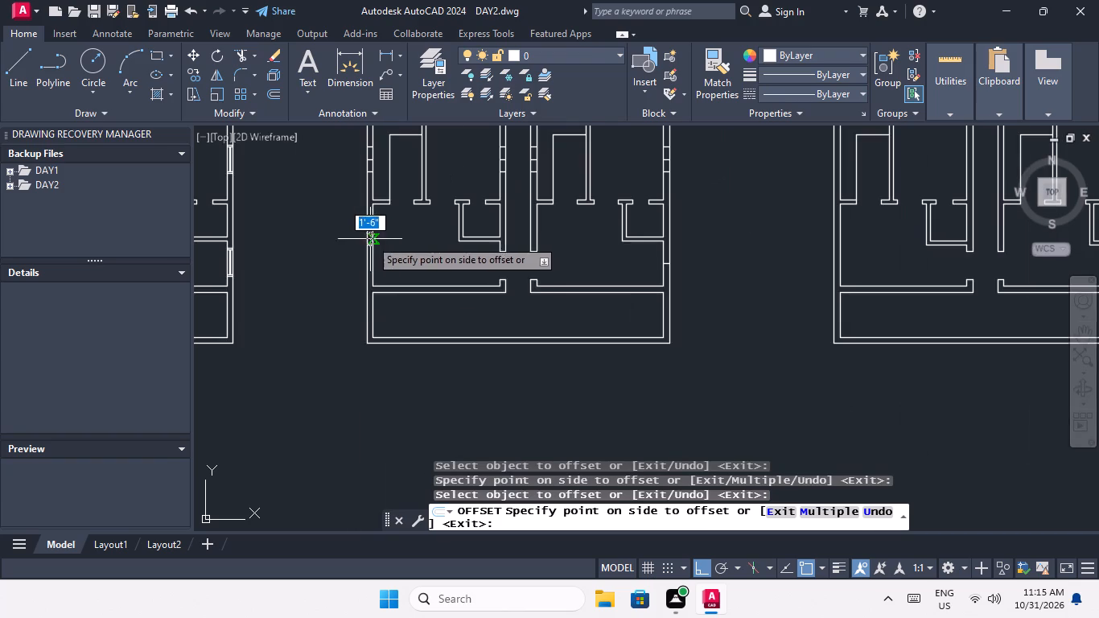
scroll(373, 278, up, 4)
middle_drag(360, 266, 360, 355)
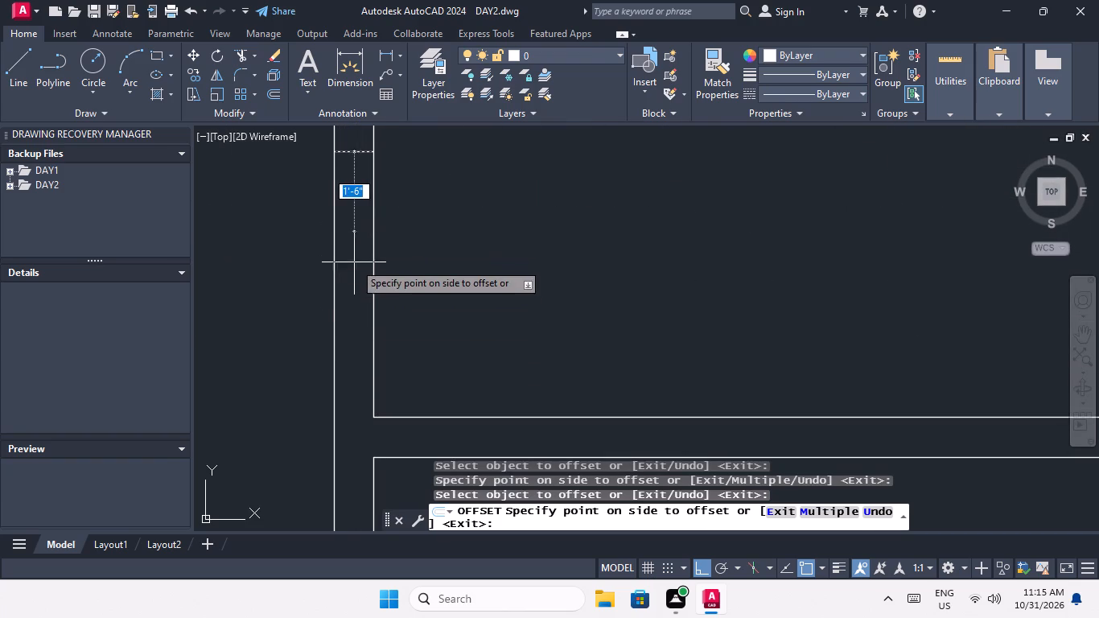
click(355, 243)
Offset the lower cross line in the bottom row's outer east wall 1'-6" to both sides and end the Offset command.
scroll(356, 242, down, 4)
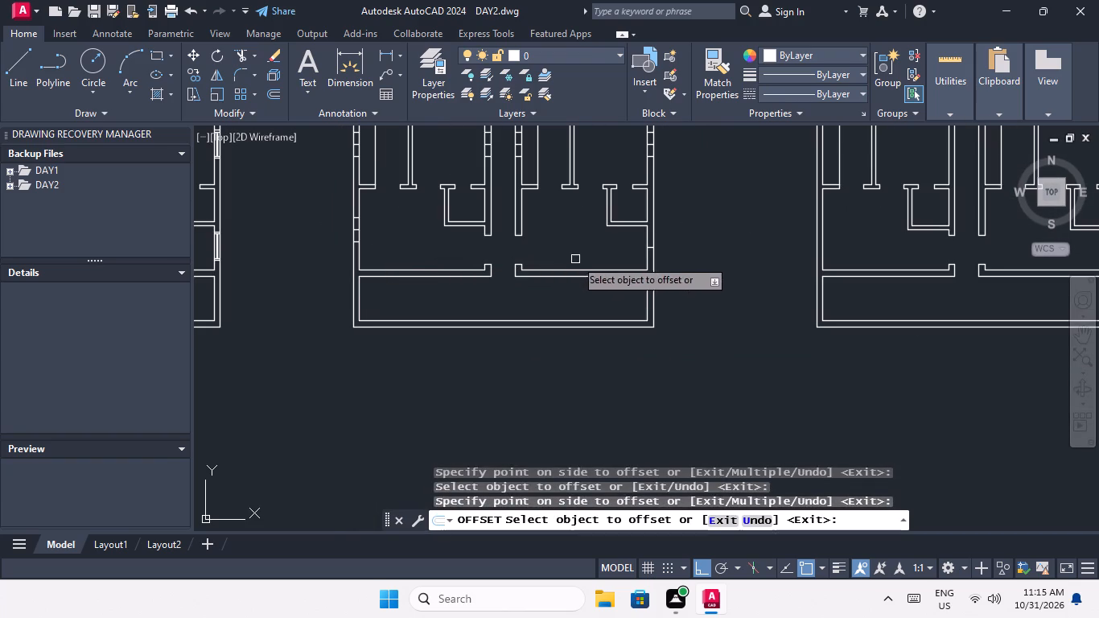
middle_drag(575, 259, 397, 284)
scroll(481, 276, up, 4)
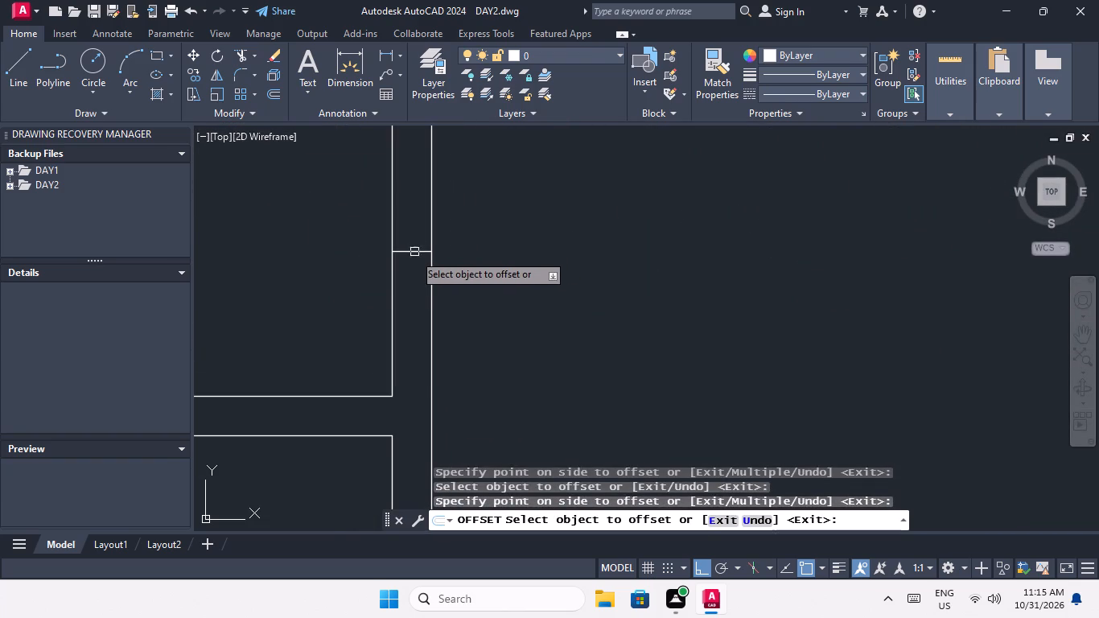
click(412, 253)
click(414, 212)
drag(418, 252, 415, 270)
click(414, 295)
scroll(418, 284, down, 2)
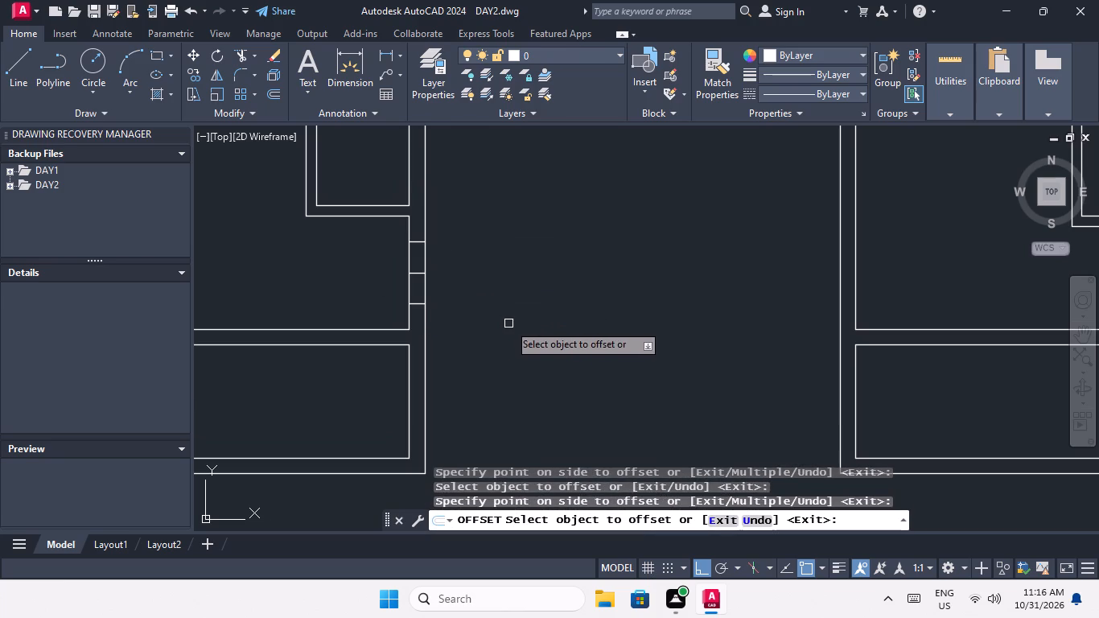
middle_drag(512, 315, 536, 318)
scroll(551, 305, down, 3)
middle_drag(557, 307, 629, 292)
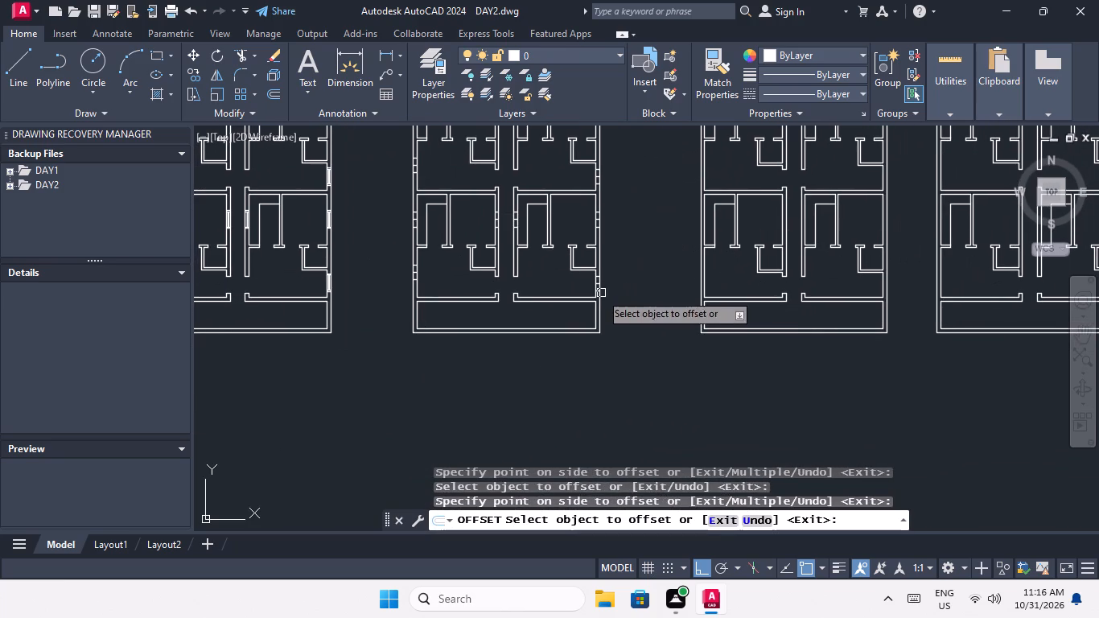
middle_drag(479, 369, 488, 373)
key(Escape)
key(Escape)
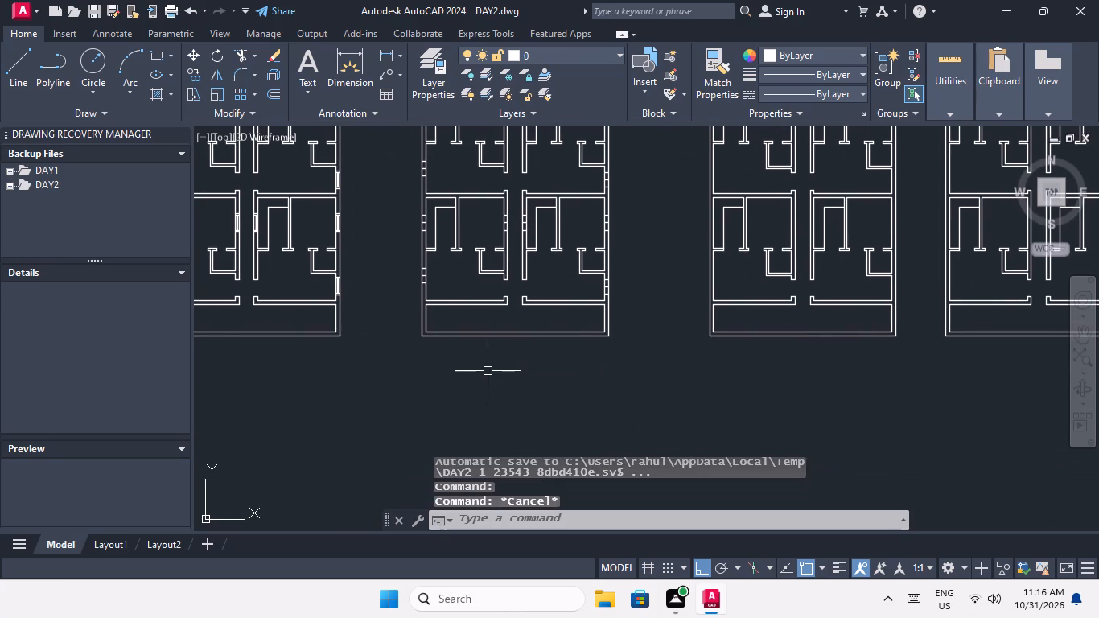
Erase the centre line of the lower window opening in the bottom row's outer west wall.
scroll(424, 280, up, 1)
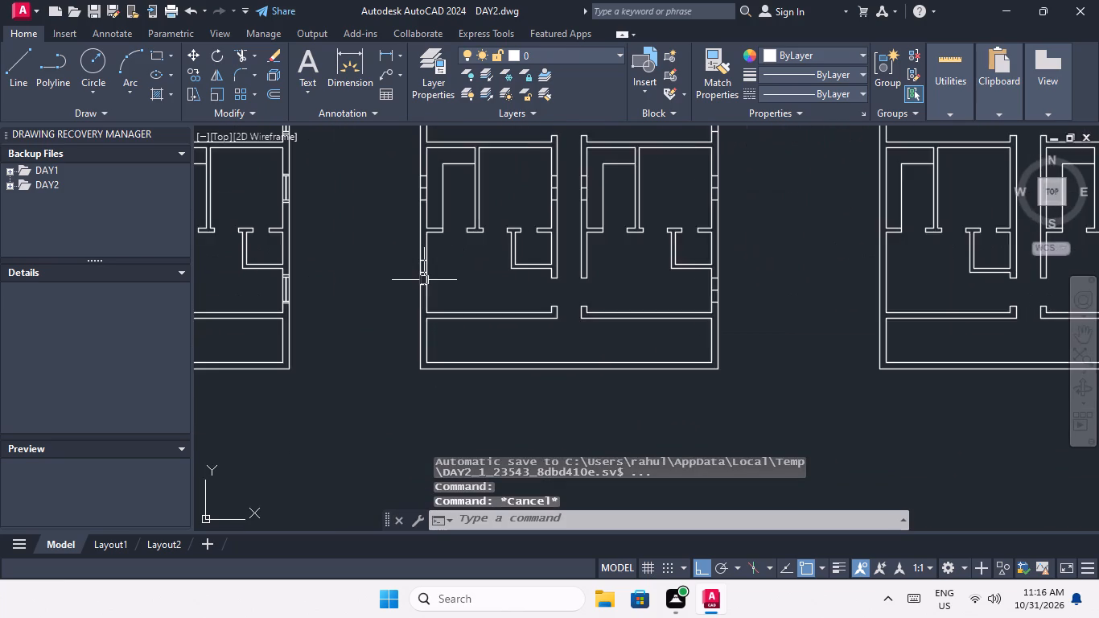
scroll(424, 280, up, 5)
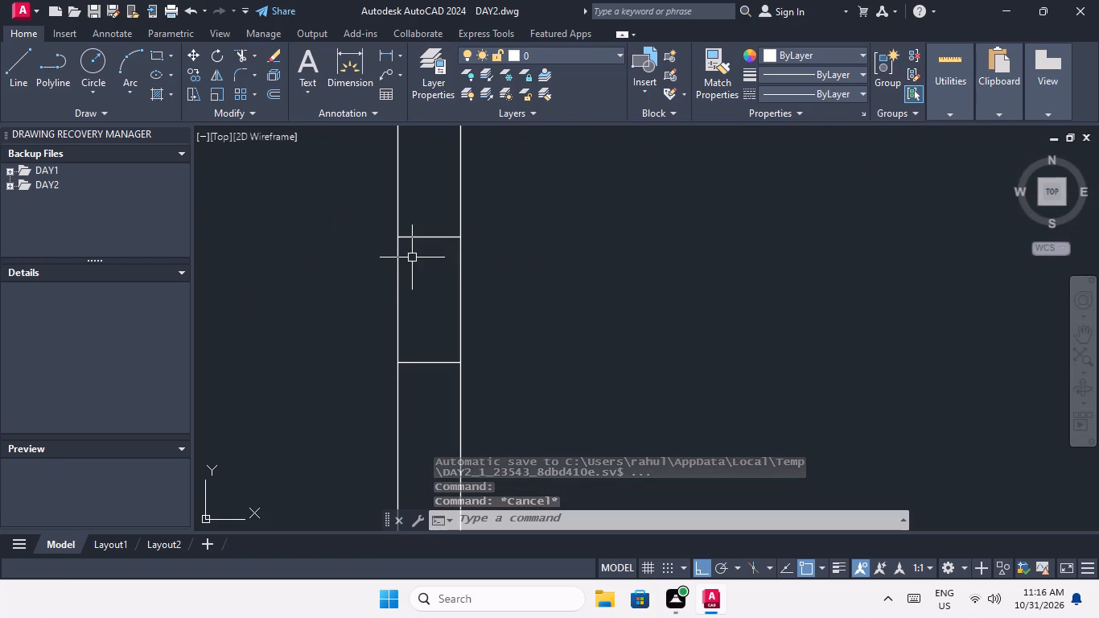
click(444, 260)
click(410, 198)
key(Delete)
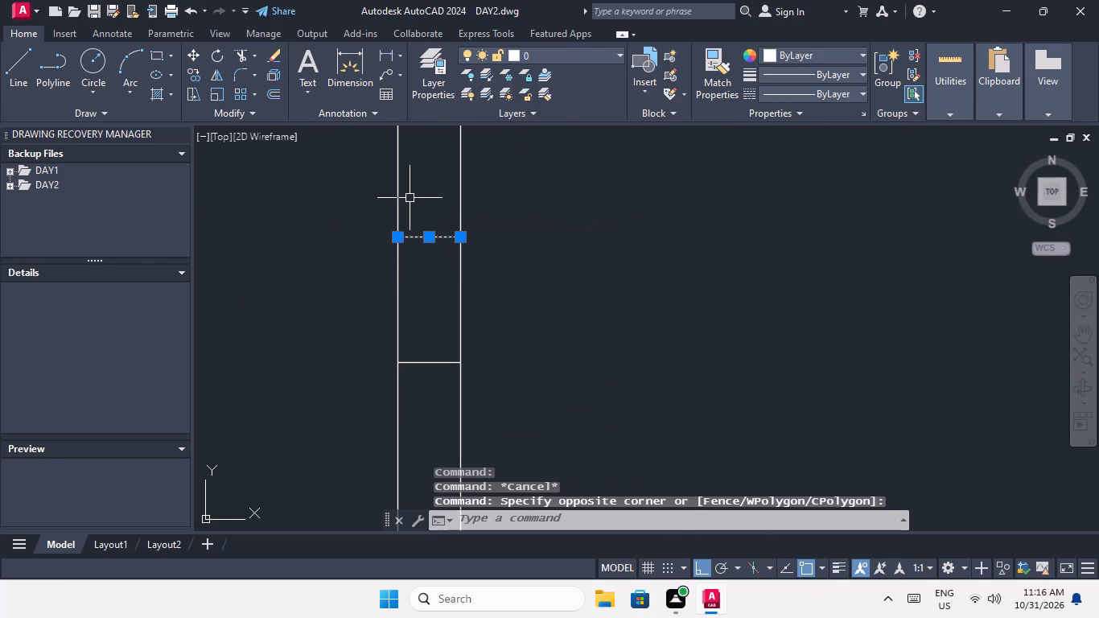
Erase the centre line of the lower window opening in the bottom row's outer east wall.
scroll(435, 249, down, 5)
middle_drag(519, 285, 283, 399)
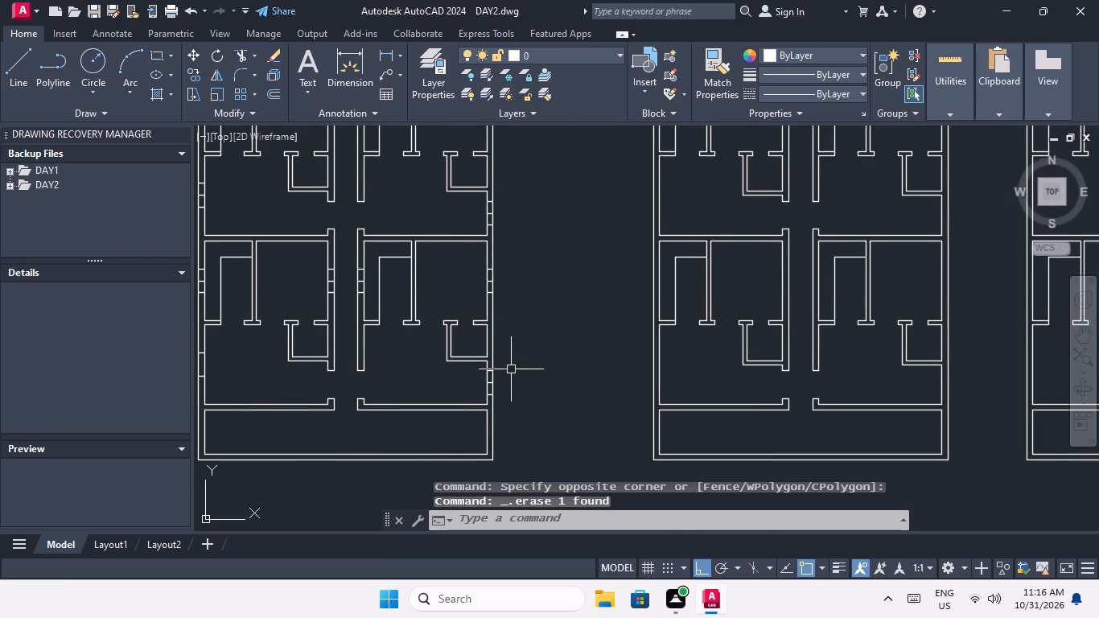
scroll(496, 396, up, 4)
scroll(463, 319, up, 1)
drag(481, 346, 476, 332)
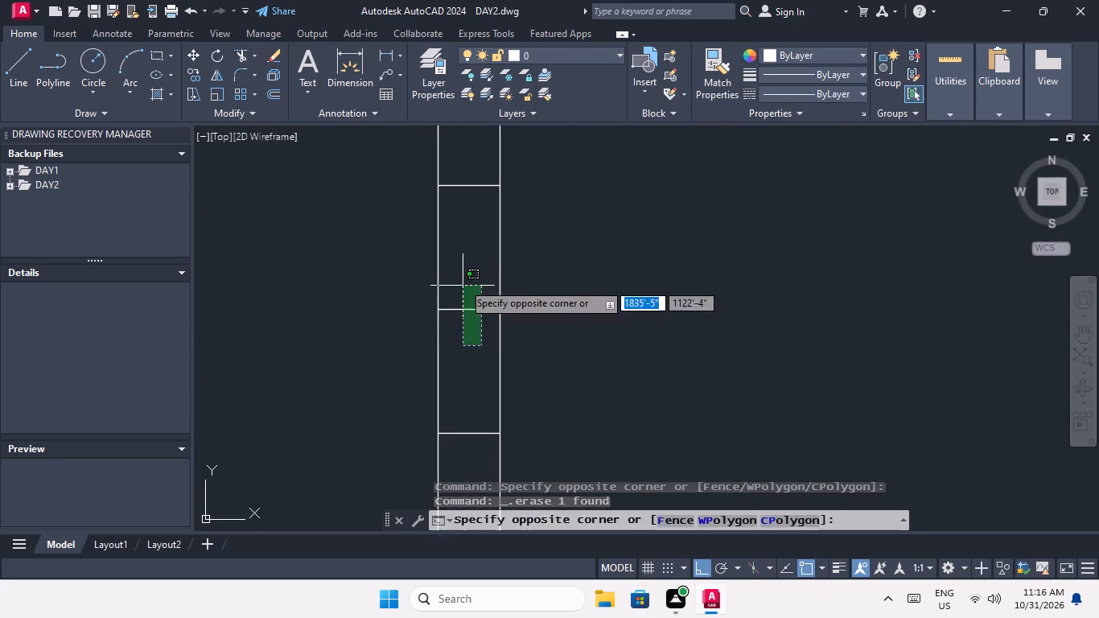
click(463, 279)
key(Delete)
Erase the centre line of the upper window opening in the bottom row's outer east wall.
scroll(493, 332, down, 4)
middle_drag(546, 346, 550, 466)
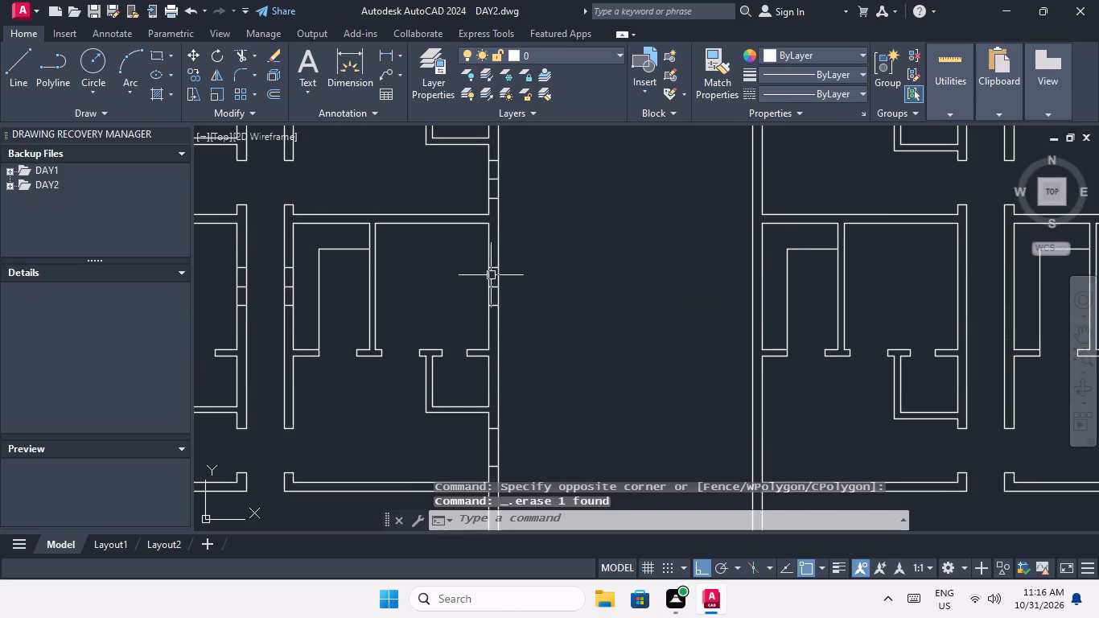
scroll(493, 276, up, 4)
drag(498, 349, 488, 329)
click(476, 286)
key(Delete)
Erase the window centre lines in the bottom row's east and west corridor walls.
scroll(554, 354, down, 4)
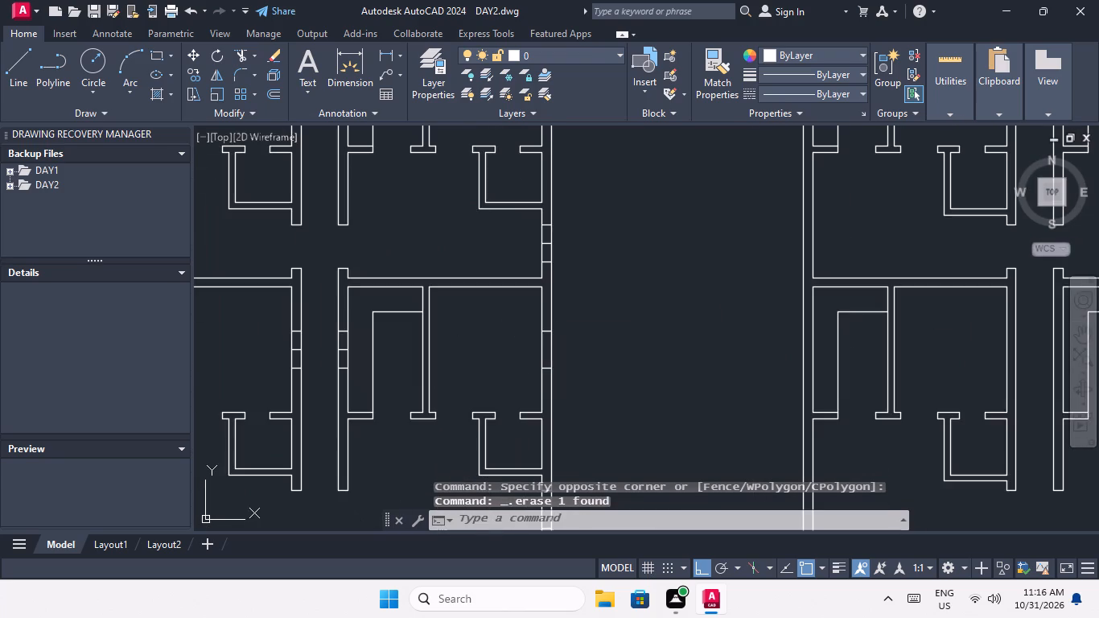
middle_drag(442, 377, 662, 336)
scroll(559, 327, up, 4)
drag(591, 251, 591, 250)
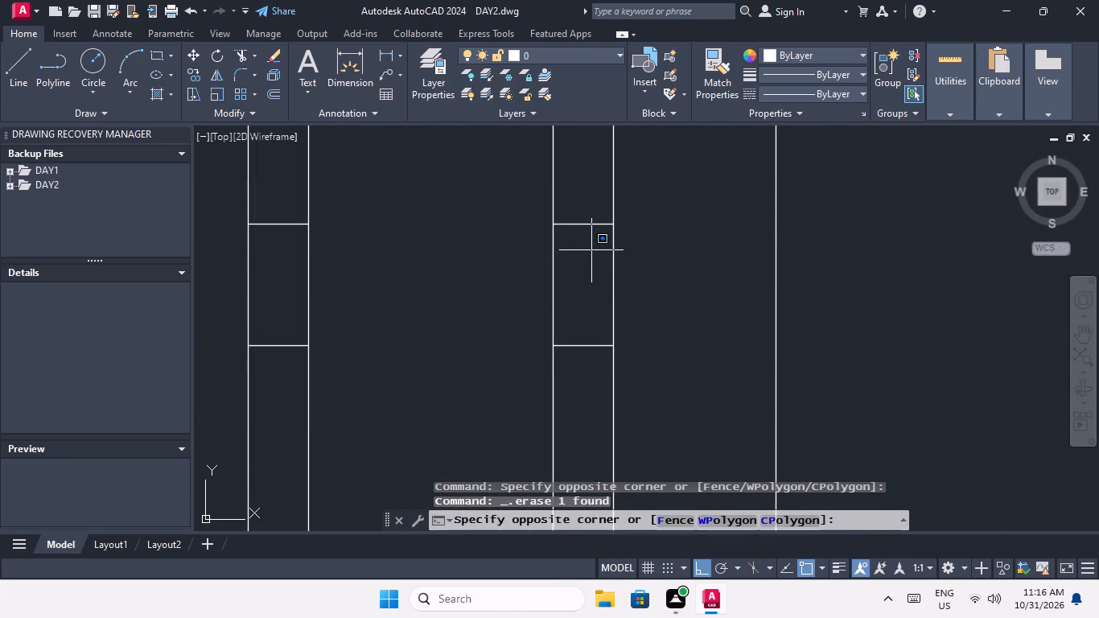
drag(591, 250, 590, 242)
click(580, 204)
key(Delete)
scroll(586, 268, down, 4)
scroll(539, 266, up, 4)
drag(539, 266, 534, 247)
click(521, 211)
key(Delete)
Erase the centre line of the upper window opening in the bottom row's outer west wall.
scroll(533, 252, down, 3)
middle_drag(488, 286, 668, 313)
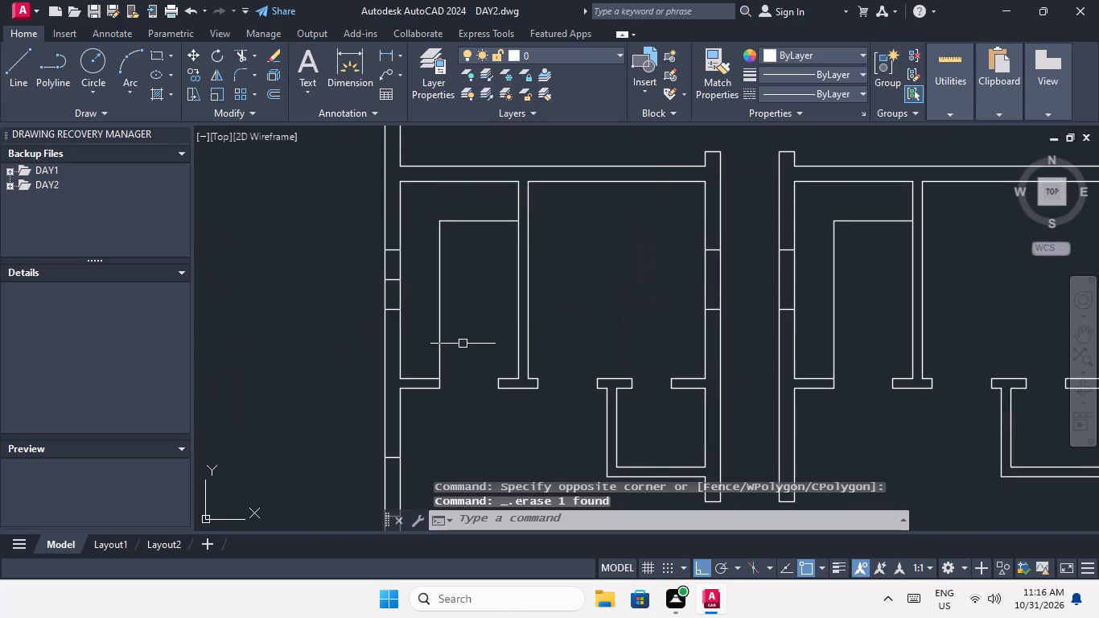
middle_drag(464, 341, 513, 210)
middle_drag(512, 249, 507, 406)
scroll(441, 298, up, 2)
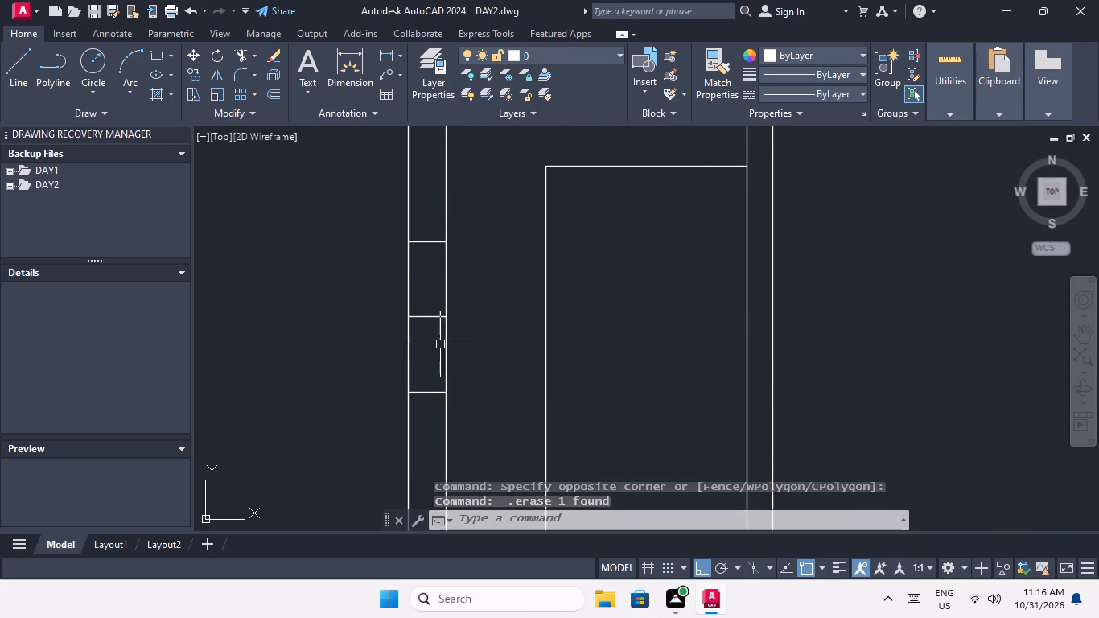
drag(432, 340, 428, 329)
click(422, 294)
key(Delete)
Erase the centre line of the lower window opening in the outer east wall, second row from the bottom.
scroll(431, 314, down, 4)
middle_drag(562, 313, 504, 392)
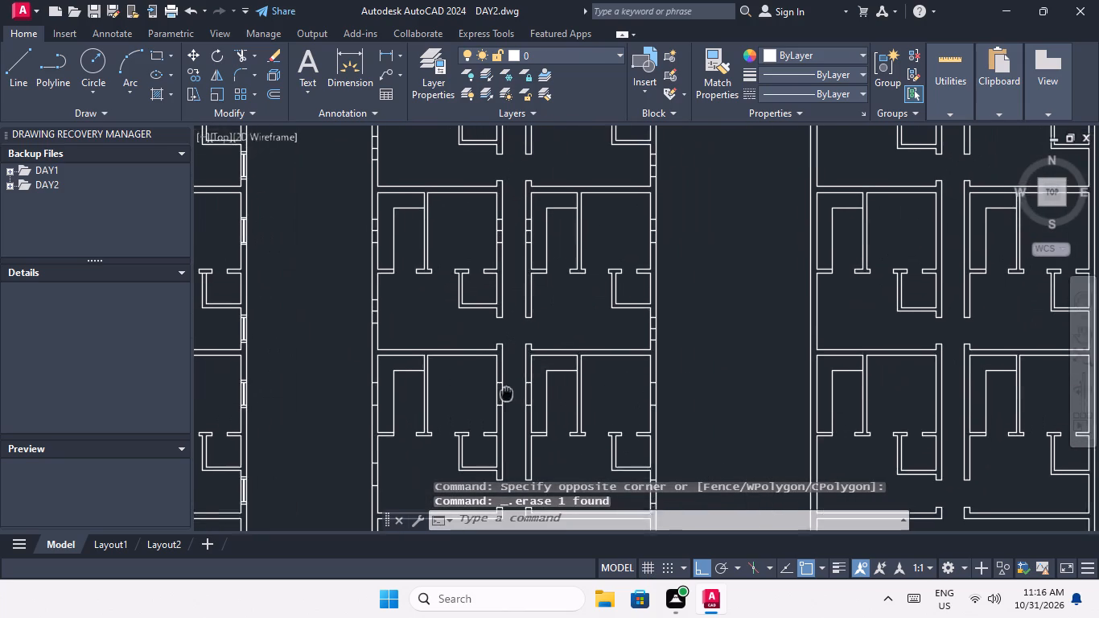
middle_drag(504, 392, 500, 393)
scroll(658, 335, up, 4)
click(604, 328)
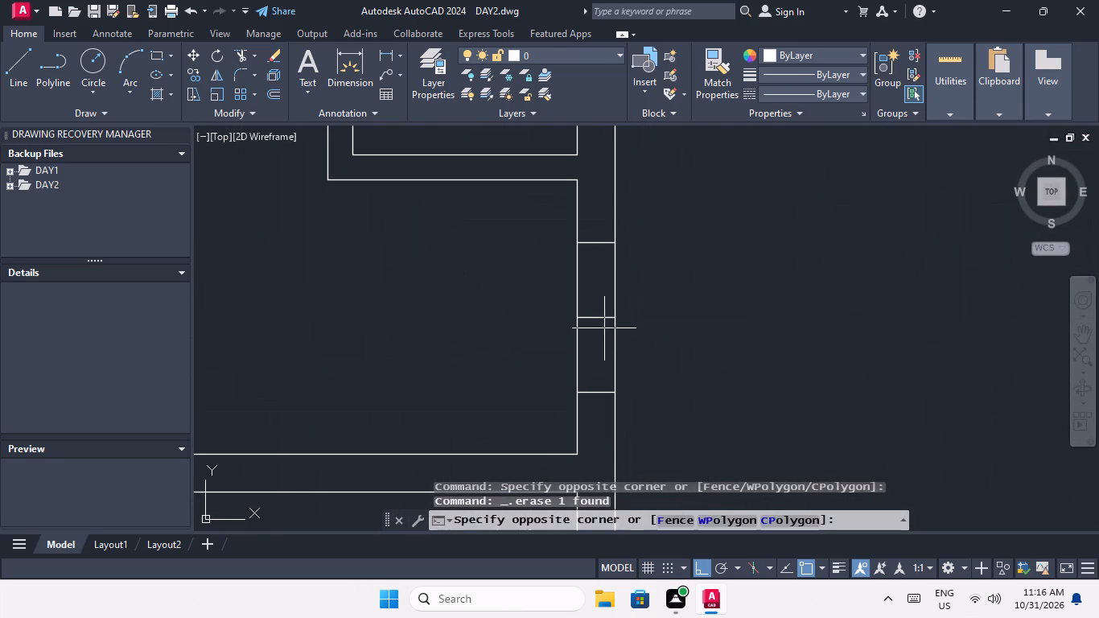
click(589, 291)
key(Delete)
Erase the centre line of the lower window opening in the outer west wall, second row from the bottom.
scroll(589, 308, down, 3)
middle_drag(506, 327, 710, 353)
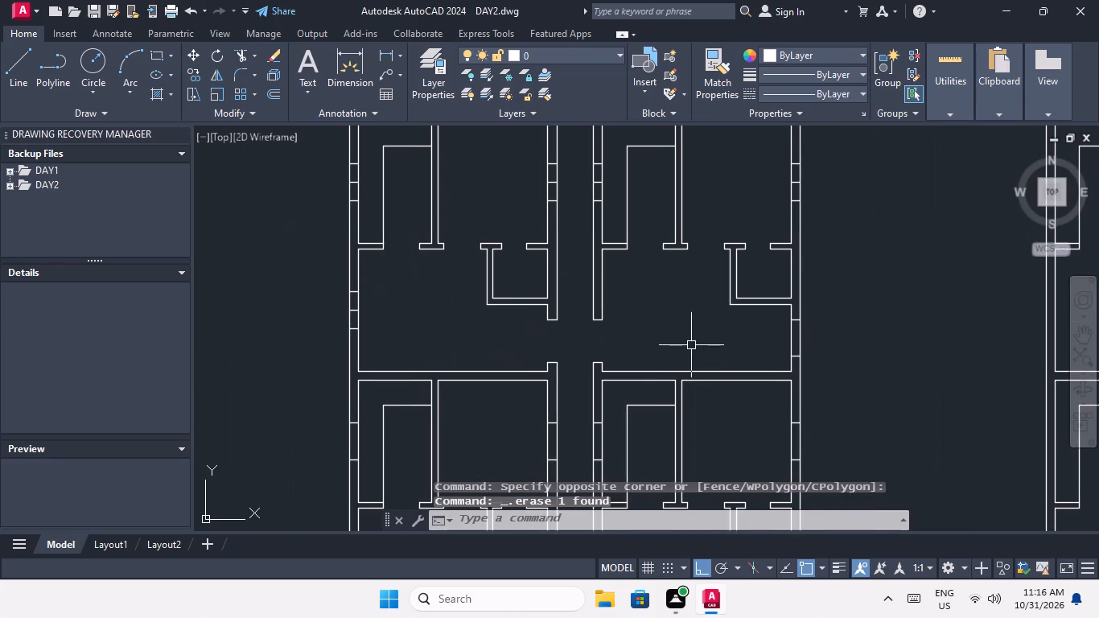
scroll(347, 304, up, 3)
drag(385, 340, 377, 326)
click(368, 306)
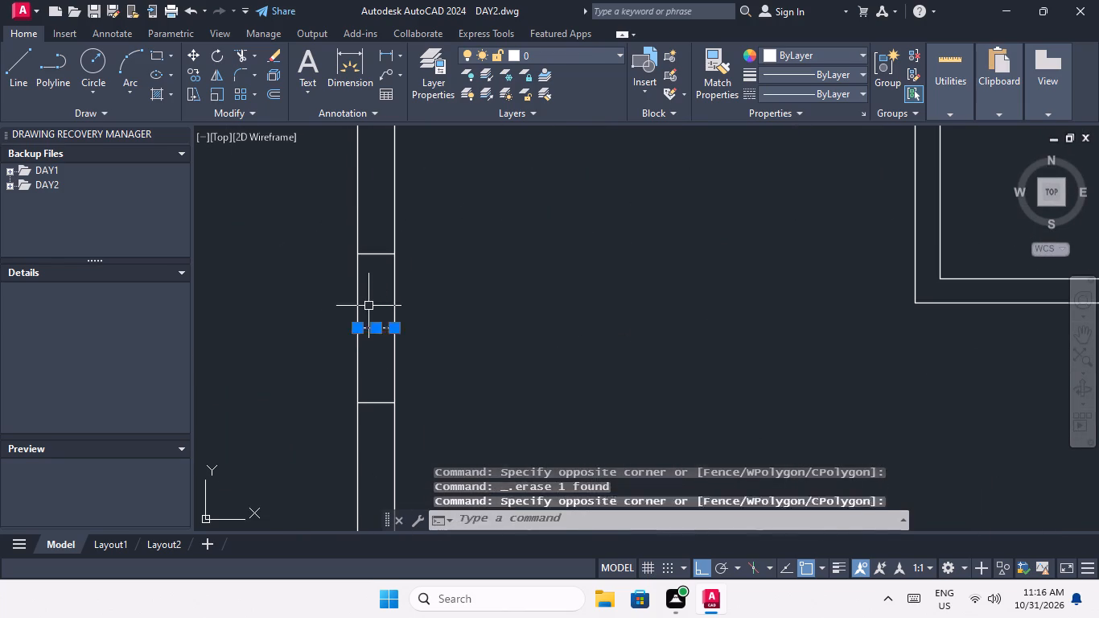
key(Delete)
Erase the centre line of the upper window opening in the outer west wall, second row from the bottom.
scroll(406, 340, down, 4)
middle_drag(451, 319, 447, 406)
scroll(397, 344, up, 4)
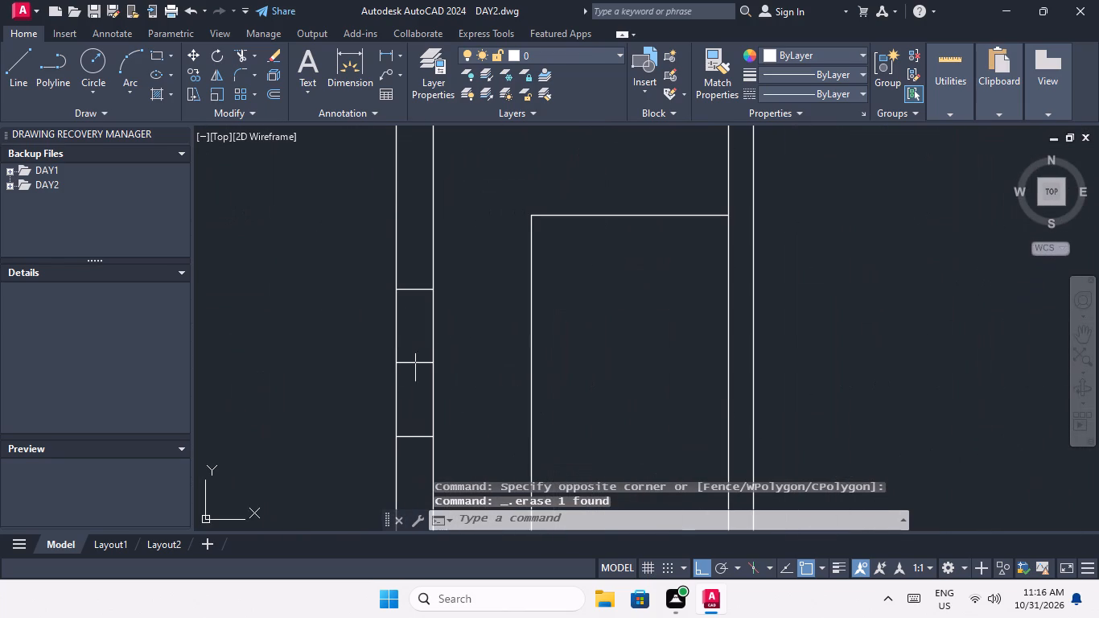
drag(415, 373, 409, 361)
click(402, 346)
key(Delete)
Erase the window centre lines in the west and east corridor walls of the second row from the bottom.
scroll(416, 358, down, 3)
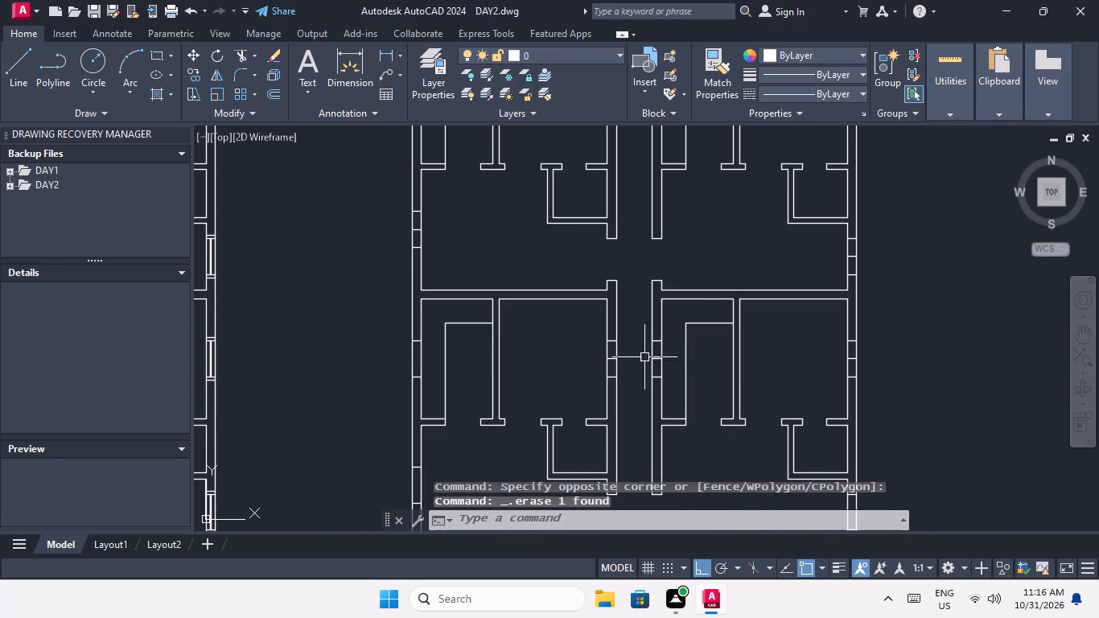
scroll(636, 360, up, 4)
click(486, 381)
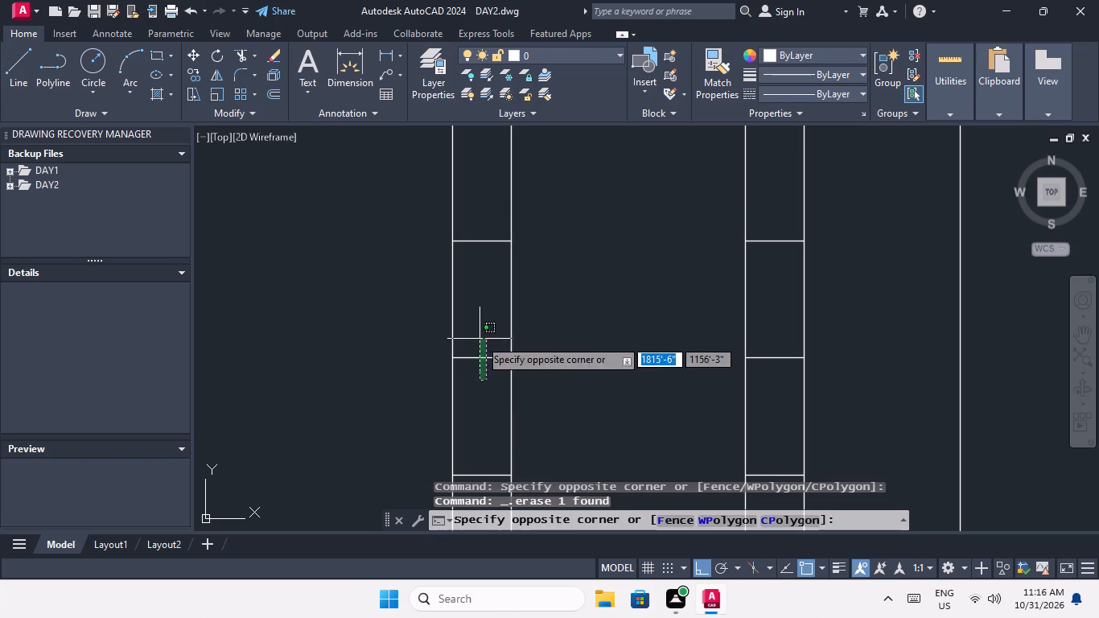
click(480, 339)
key(Delete)
scroll(482, 387, down, 3)
scroll(546, 389, up, 3)
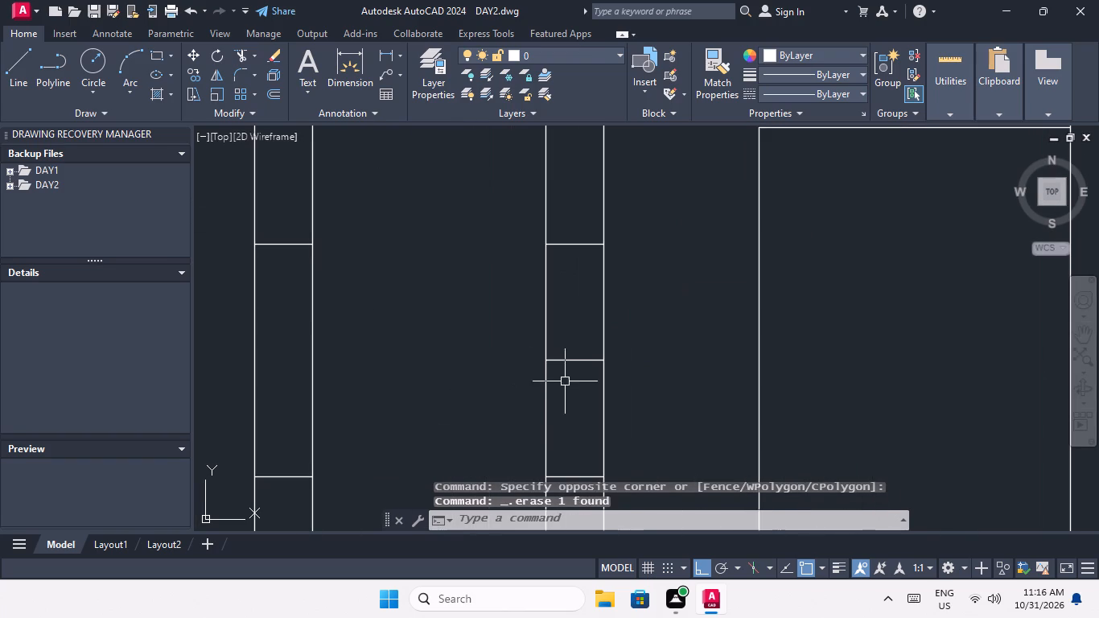
click(582, 381)
click(574, 344)
key(Delete)
Erase the centre line of the upper window opening in the outer east wall, second row from the bottom.
scroll(574, 327, down, 4)
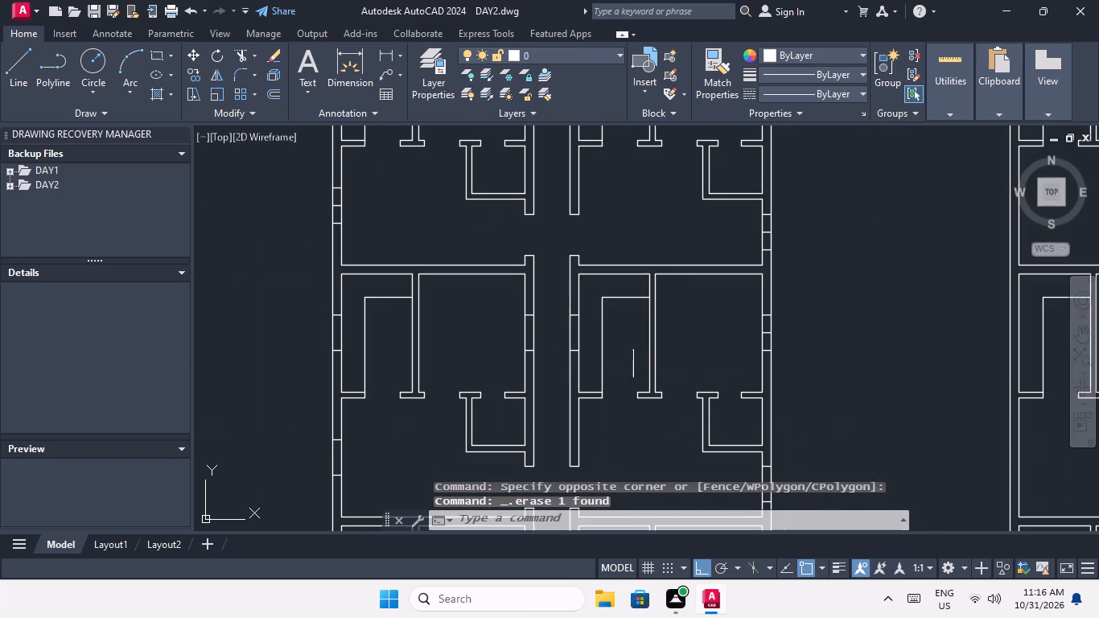
scroll(795, 347, up, 4)
scroll(620, 334, down, 1)
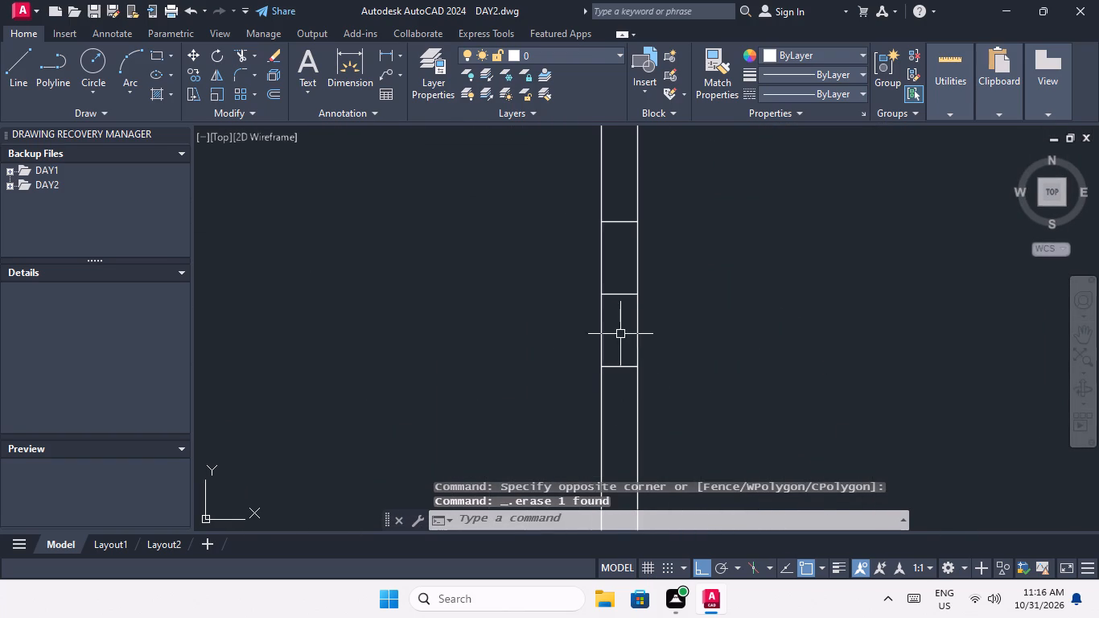
click(625, 312)
click(614, 280)
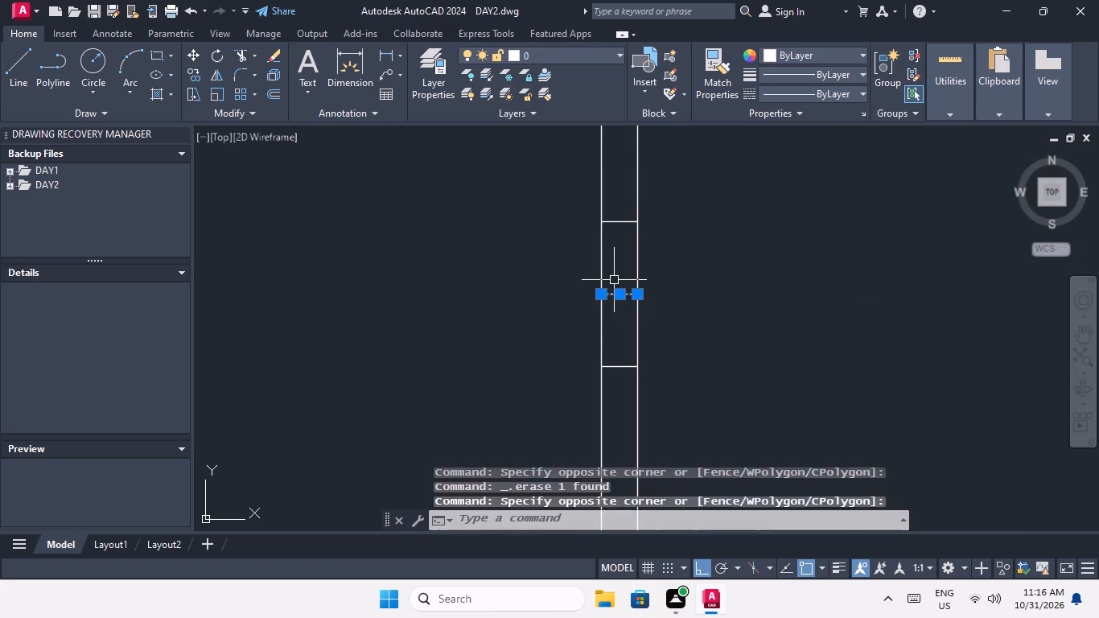
key(Delete)
Erase the centre line of the lower window opening in the outer east wall, third row from the bottom.
scroll(648, 307, down, 4)
middle_drag(715, 325, 707, 401)
scroll(617, 303, up, 3)
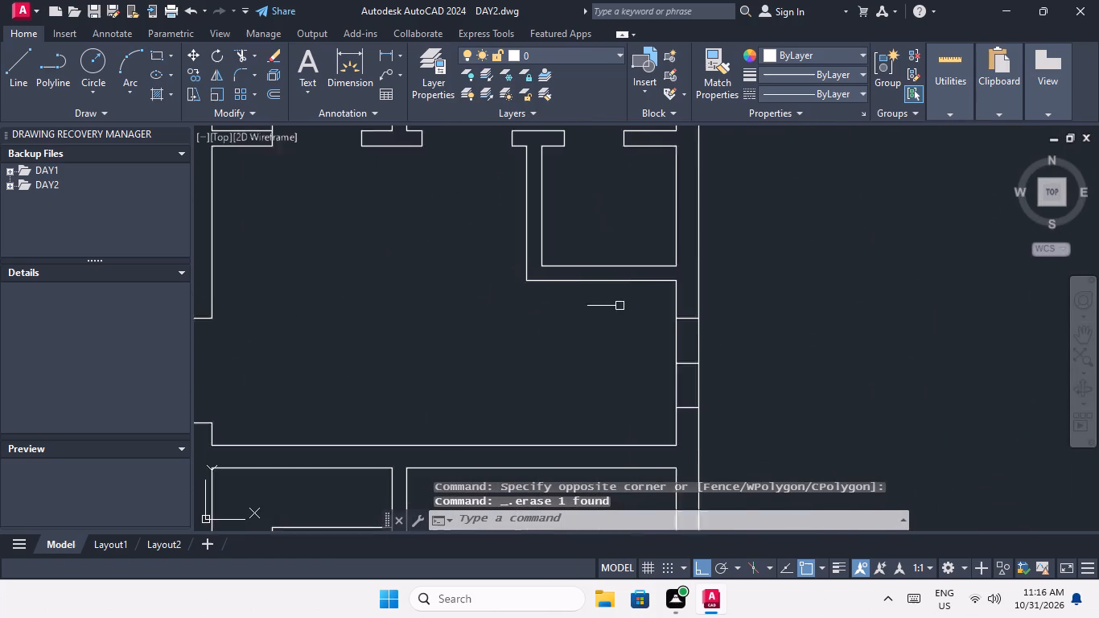
scroll(621, 307, up, 1)
middle_drag(718, 365, 605, 309)
scroll(620, 350, up, 2)
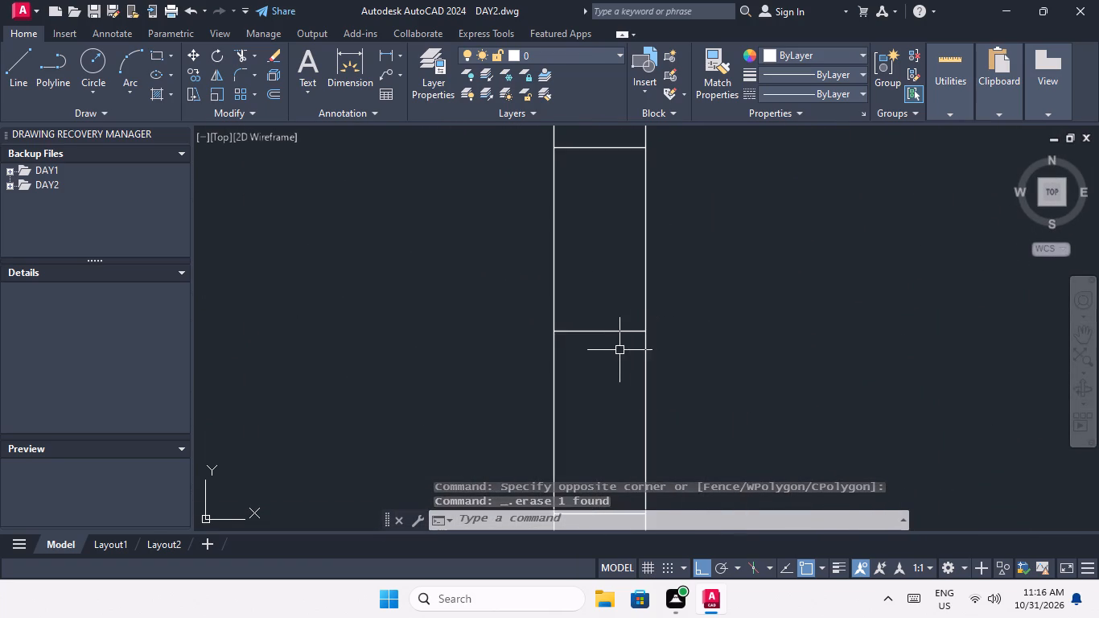
click(617, 354)
click(575, 311)
key(Delete)
Erase the centre line of the lower window opening in the outer west wall, third row from the bottom.
scroll(585, 340, down, 4)
middle_drag(647, 311, 653, 322)
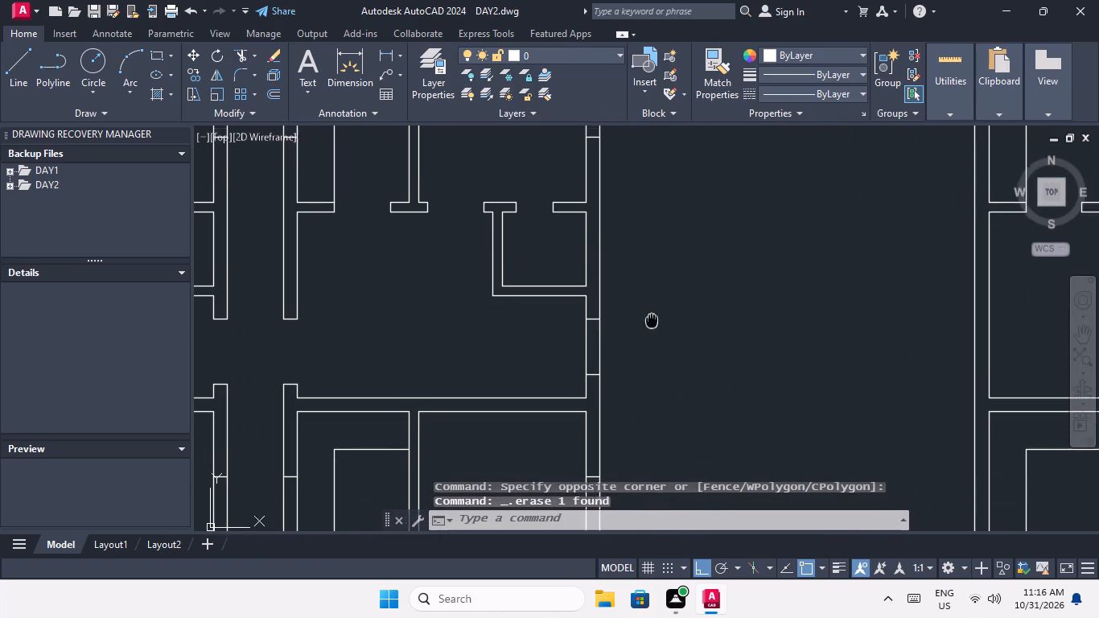
middle_drag(653, 322, 668, 384)
scroll(674, 328, down, 2)
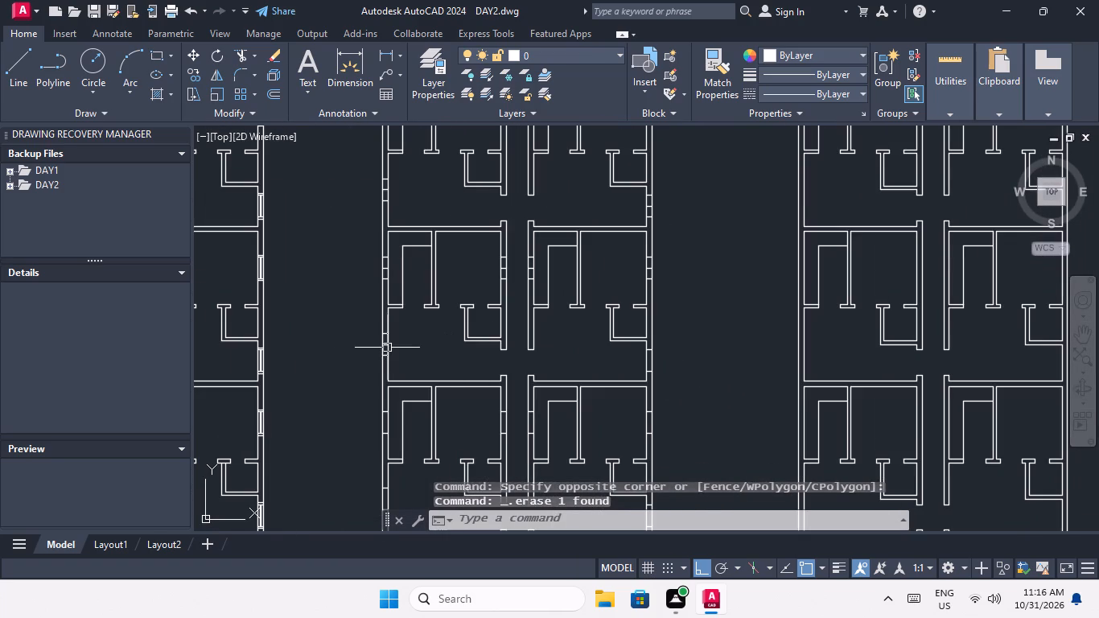
scroll(387, 348, up, 5)
click(374, 350)
click(364, 311)
key(Delete)
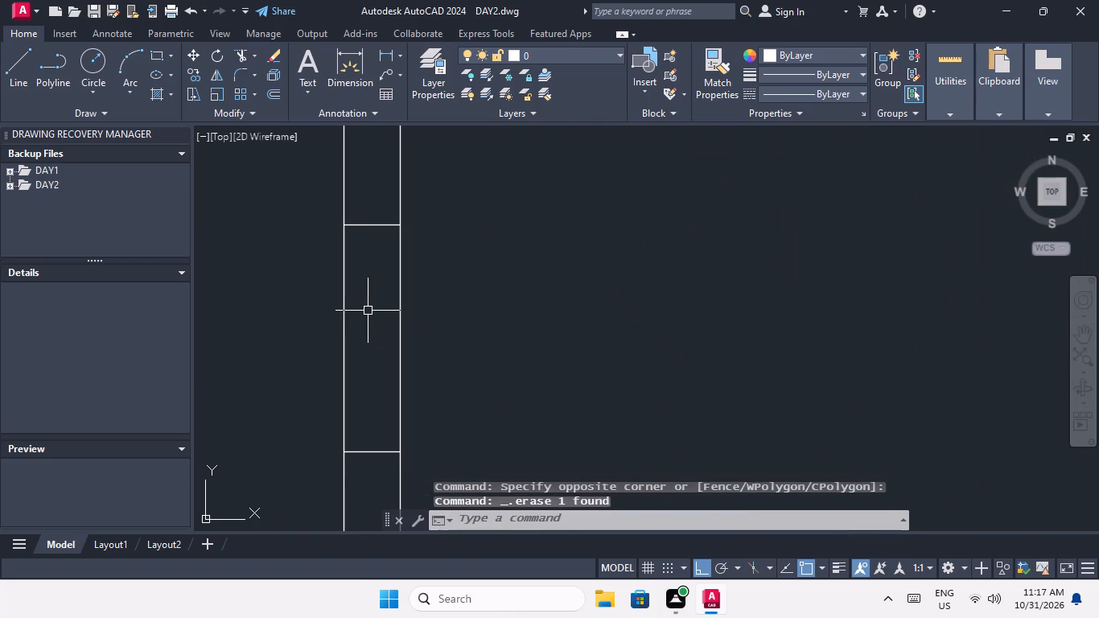
Erase the centre line of the upper window opening in the outer west wall, third row from the bottom.
scroll(368, 311, down, 3)
middle_drag(468, 315, 475, 393)
middle_drag(492, 348, 494, 429)
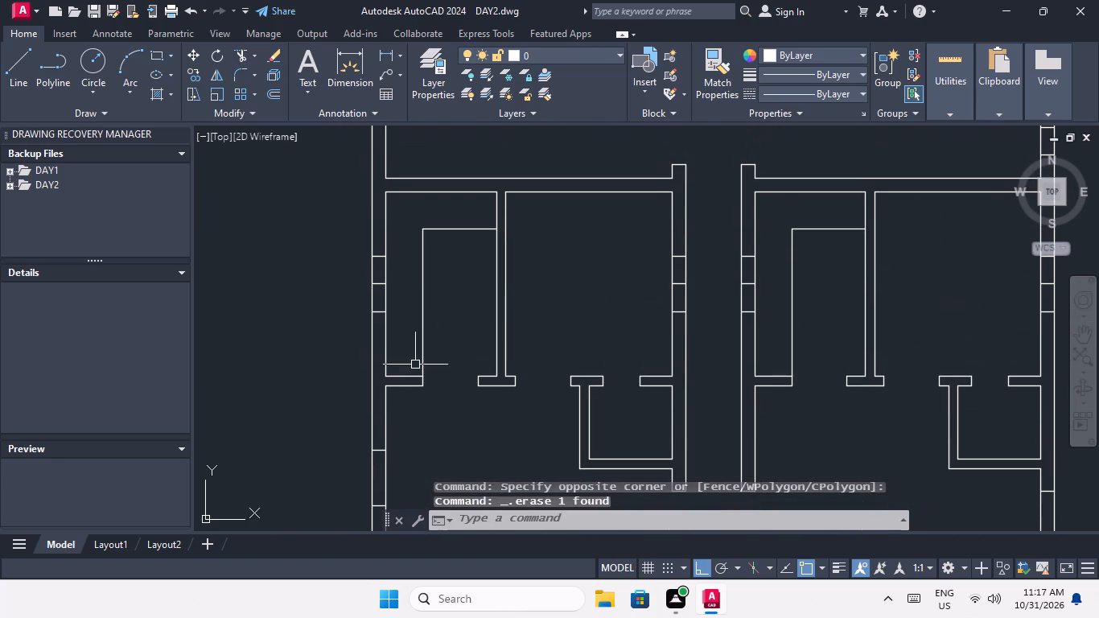
scroll(371, 288, up, 3)
drag(401, 288, 395, 278)
click(385, 252)
key(Delete)
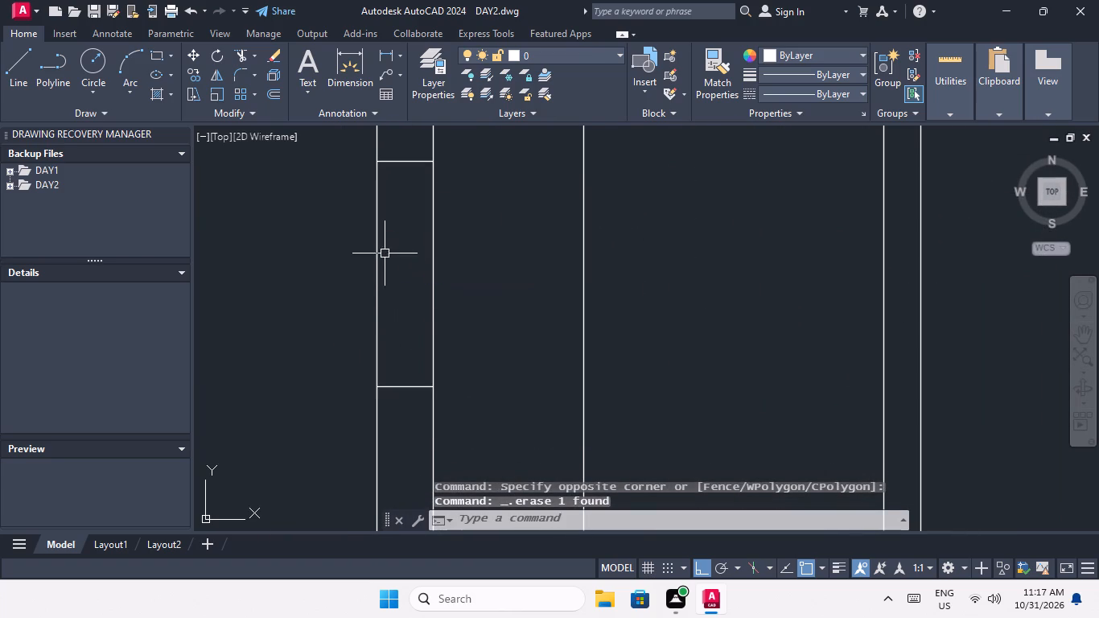
Erase the window centre lines in the west and east corridor walls of the third row from the bottom.
scroll(399, 299, down, 4)
scroll(578, 304, up, 4)
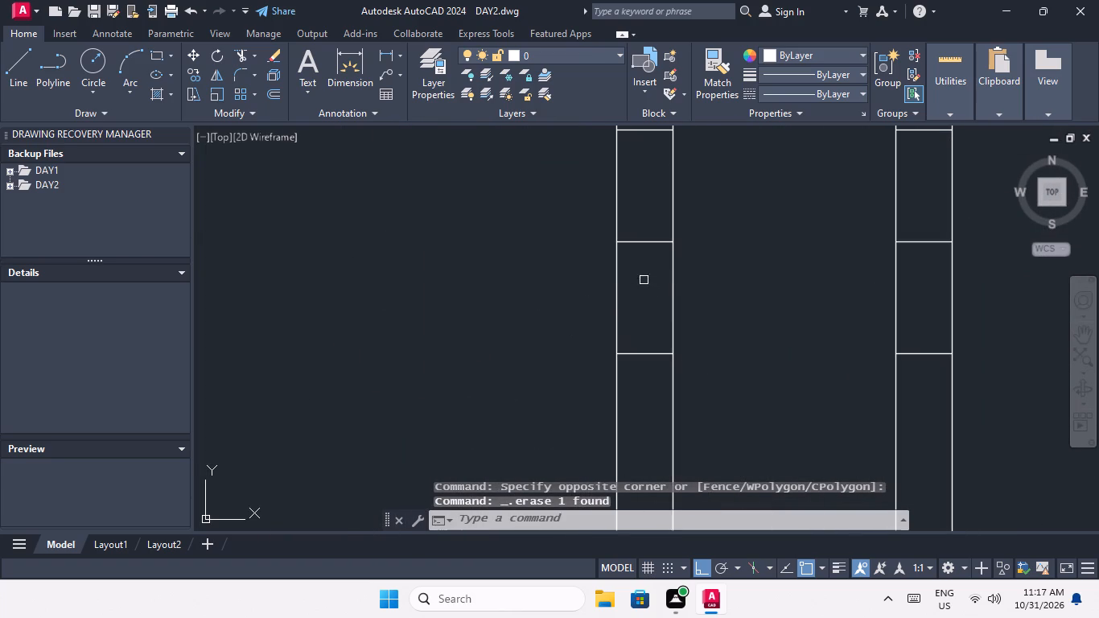
click(642, 273)
click(618, 204)
key(Delete)
scroll(616, 286, down, 2)
middle_drag(410, 356, 206, 375)
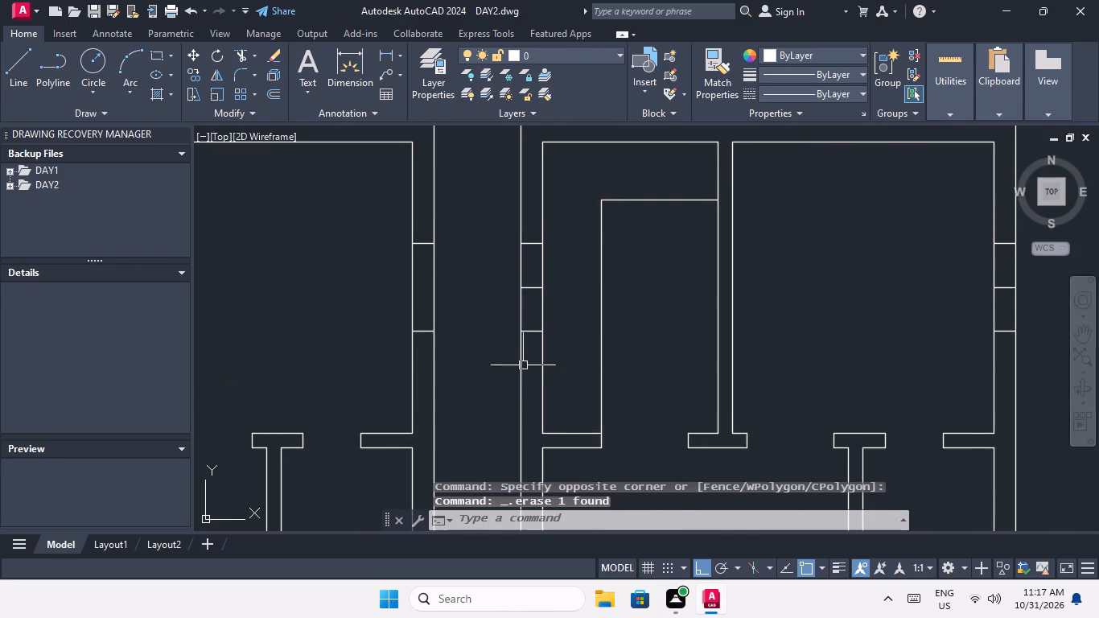
scroll(536, 289, up, 2)
drag(538, 297, 528, 282)
click(515, 253)
key(Delete)
Erase the centre line of the upper window opening in the outer east wall, third row from the bottom.
scroll(515, 271, up, 1)
scroll(515, 271, down, 5)
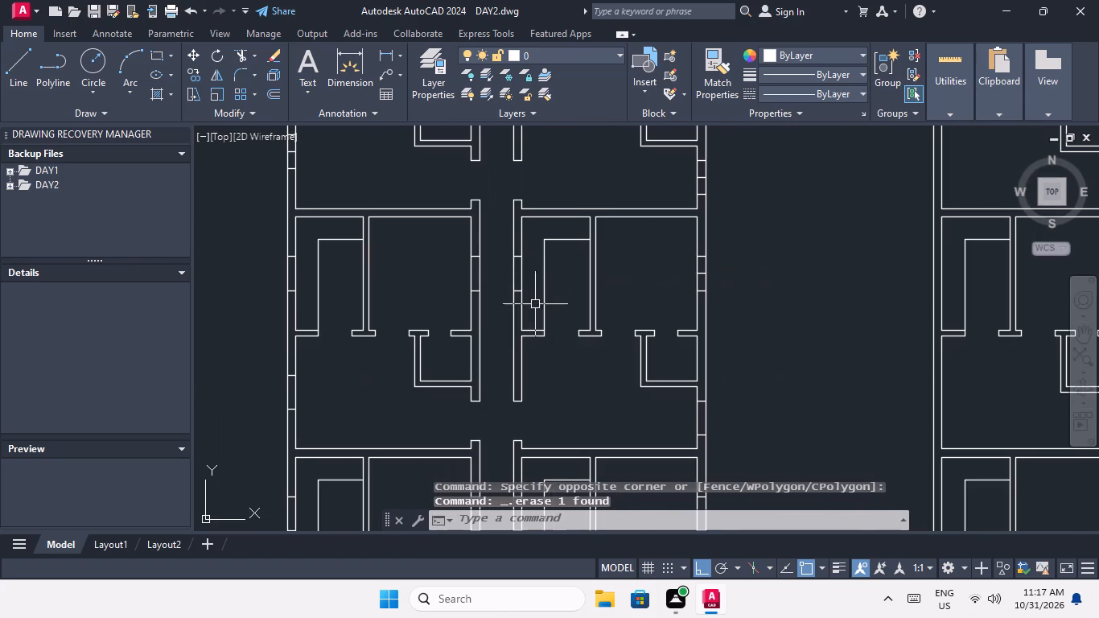
scroll(701, 261, up, 3)
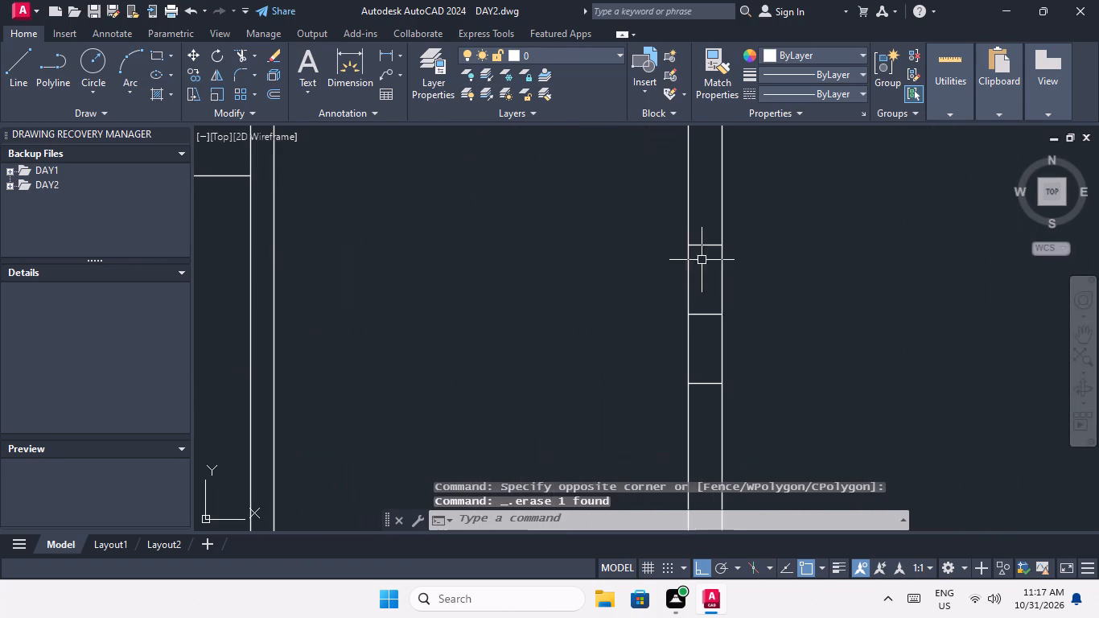
scroll(708, 327, up, 2)
click(714, 332)
click(698, 273)
key(Delete)
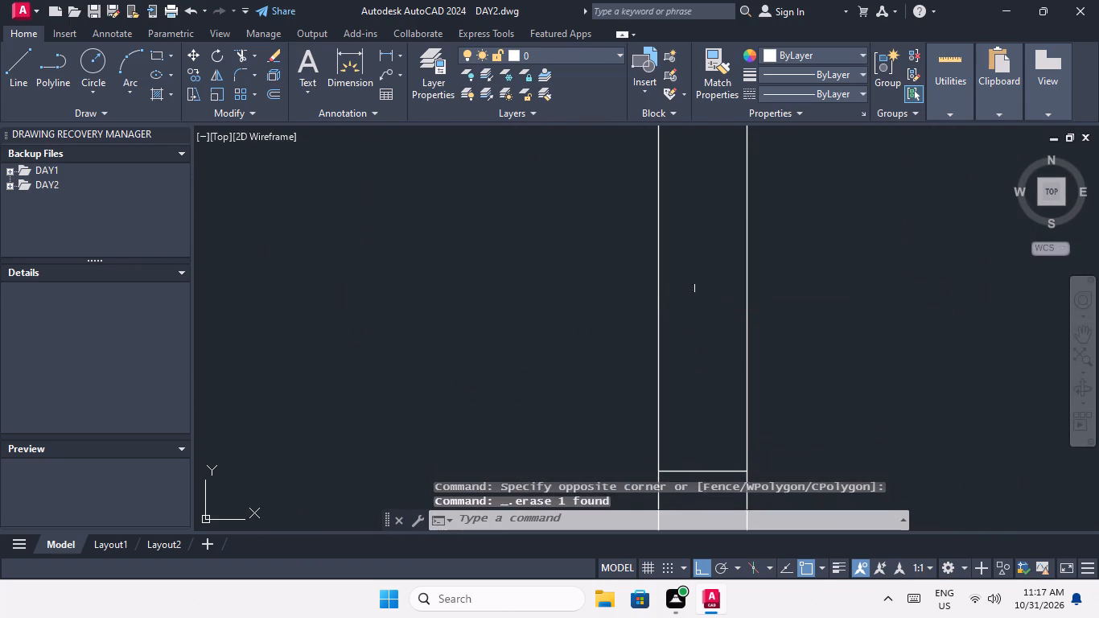
Erase the centre line of the lower window opening in the top row's outer east wall.
scroll(697, 300, down, 4)
middle_drag(756, 266, 718, 431)
scroll(657, 303, up, 2)
drag(669, 336, 669, 328)
click(664, 305)
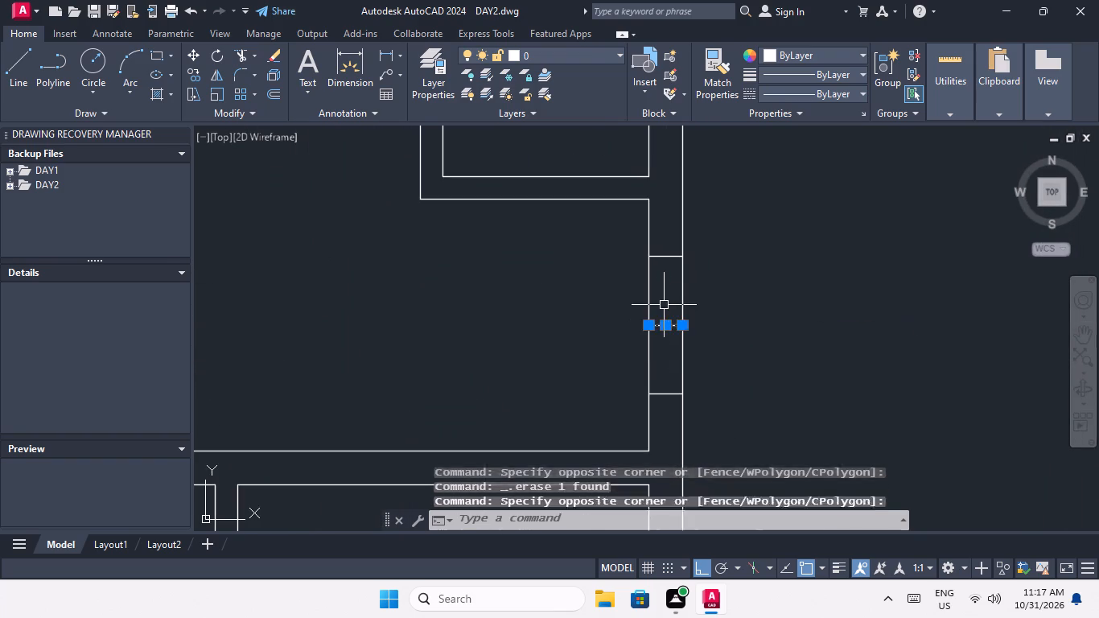
key(Delete)
scroll(671, 309, down, 3)
middle_drag(722, 349, 726, 419)
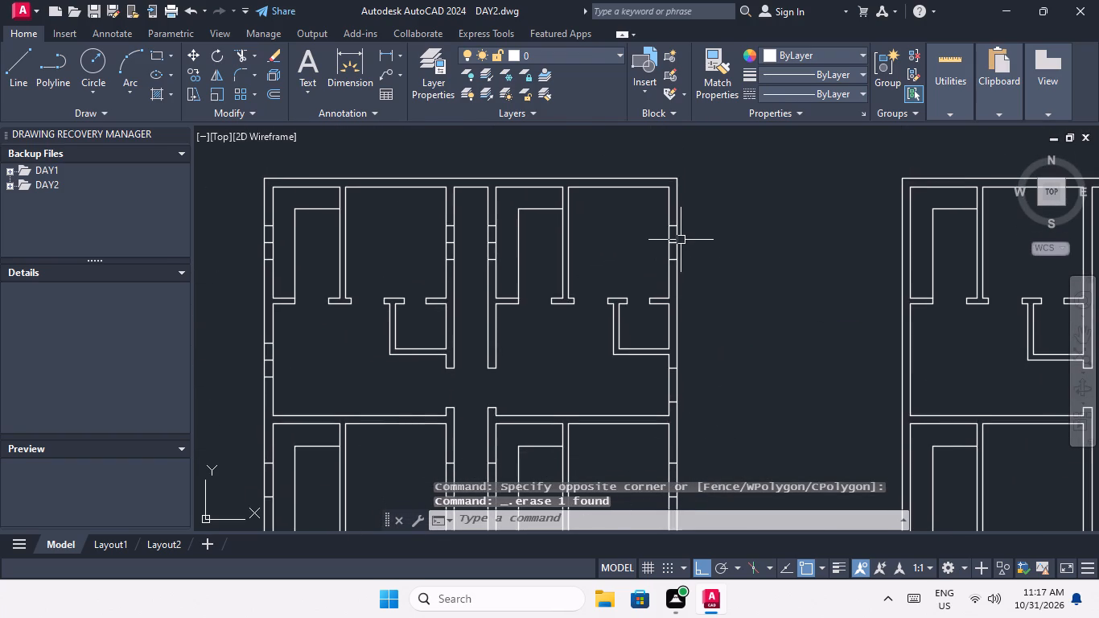
Erase the centre line of the upper window opening in the top row's outer east wall.
scroll(681, 240, up, 4)
click(644, 270)
click(633, 244)
key(Delete)
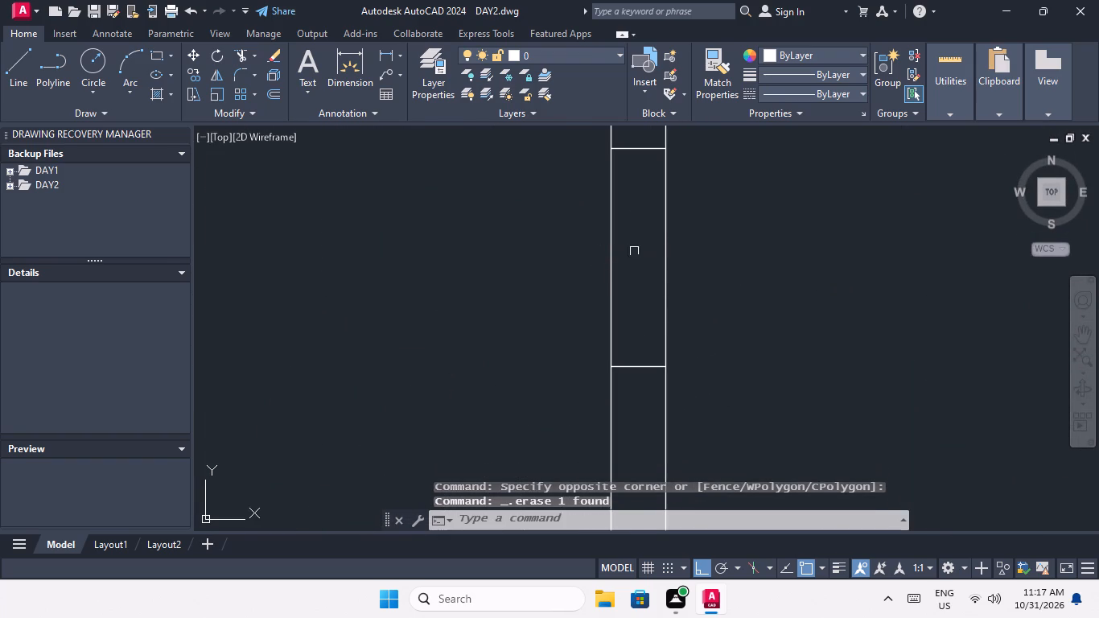
Erase the window centre lines in the east and west corridor walls of the top row.
scroll(640, 259, down, 4)
scroll(469, 260, up, 4)
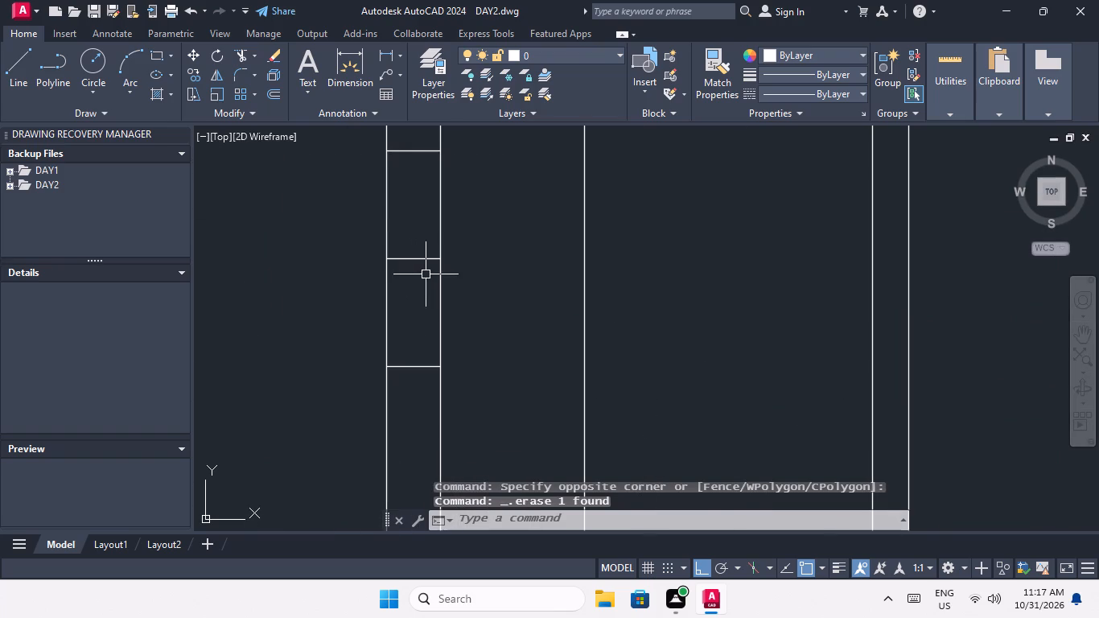
click(426, 274)
click(401, 237)
key(Delete)
scroll(465, 287, down, 2)
middle_drag(465, 286, 558, 299)
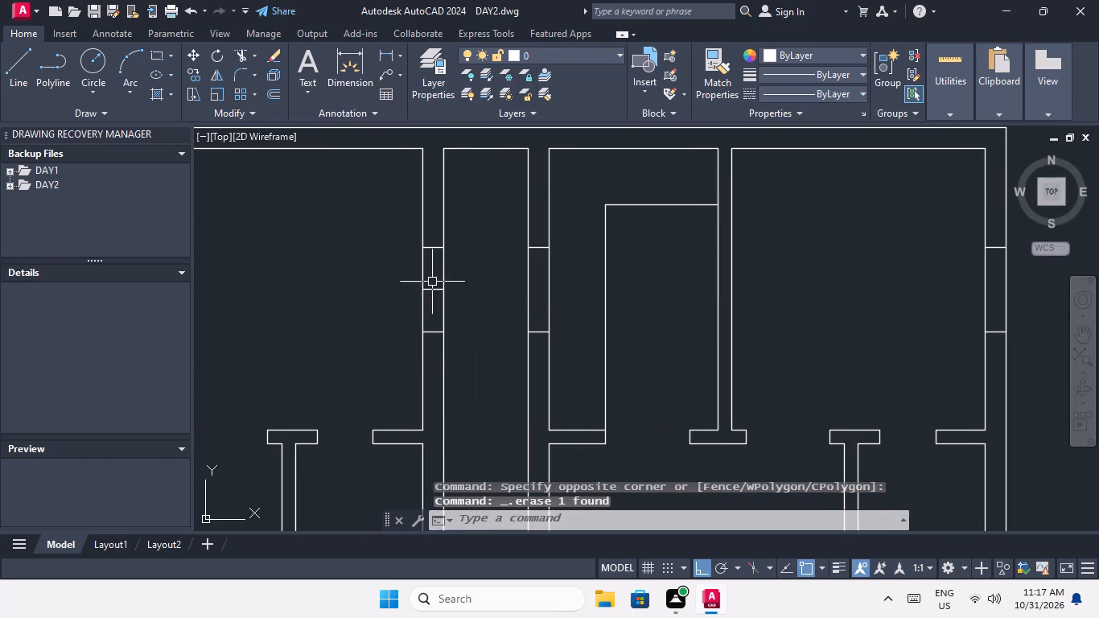
scroll(443, 284, up, 3)
click(393, 325)
click(369, 266)
key(Delete)
Erase the centre line of the upper window opening in the top row's outer west wall.
scroll(437, 280, down, 3)
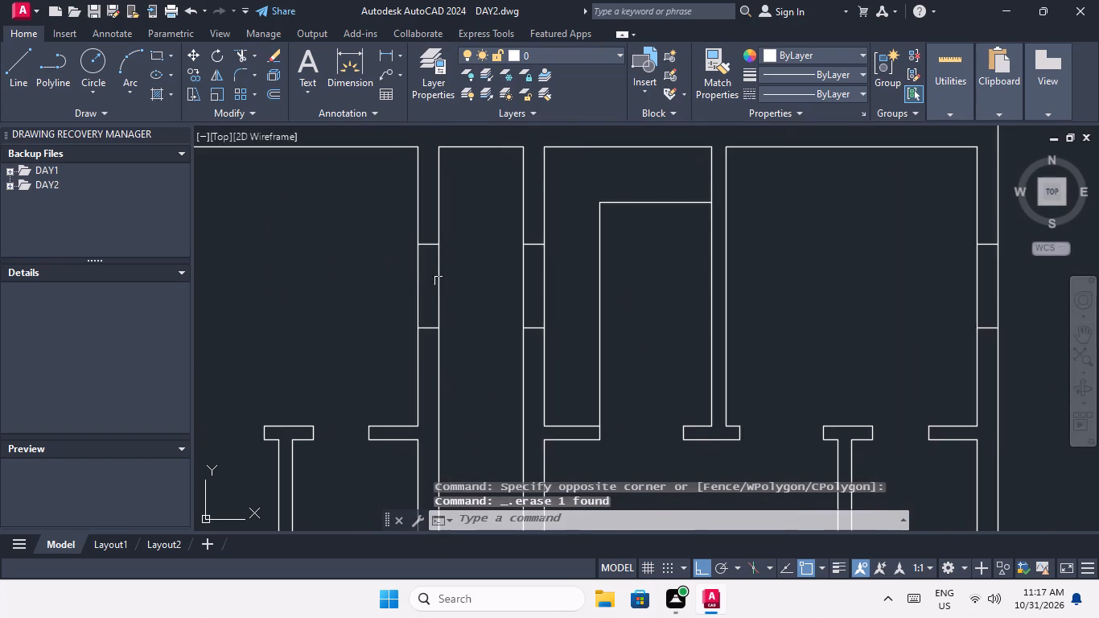
middle_drag(445, 292, 578, 282)
scroll(578, 275, down, 2)
scroll(390, 275, up, 3)
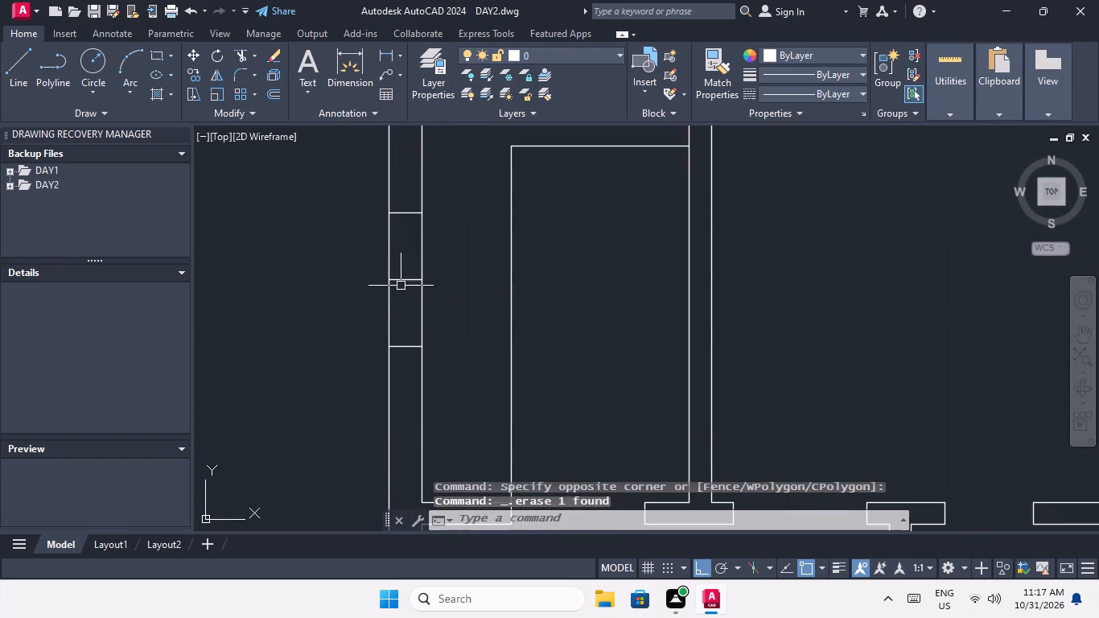
click(404, 289)
click(400, 251)
key(Delete)
Erase the centre line of the lower window opening in the top row's outer west wall.
scroll(413, 248, down, 4)
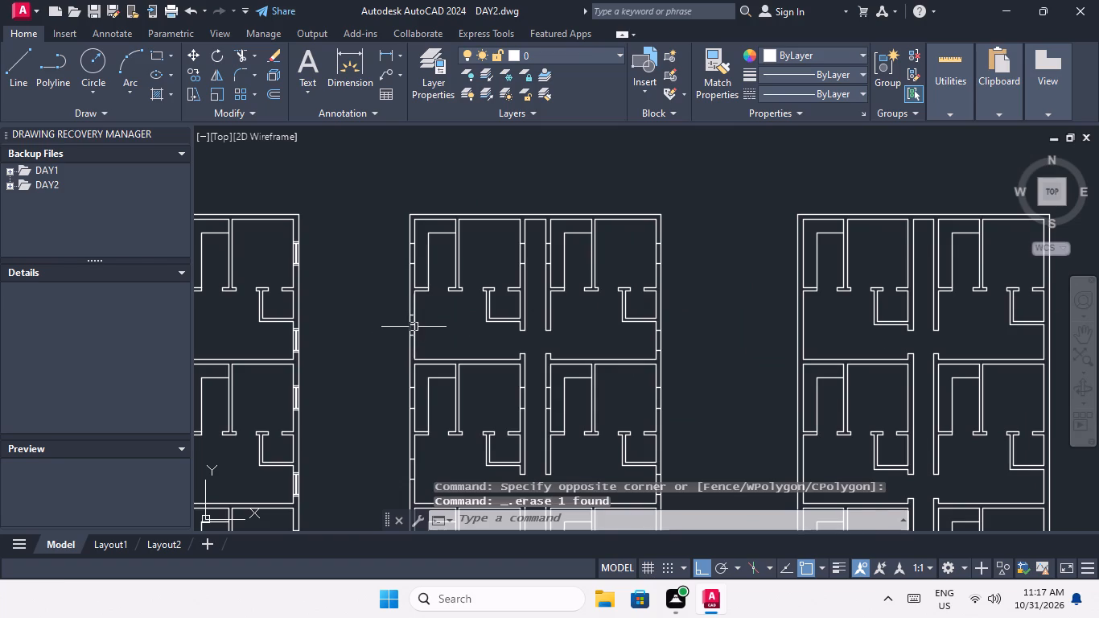
scroll(414, 326, up, 4)
drag(405, 333, 399, 326)
click(392, 304)
key(Delete)
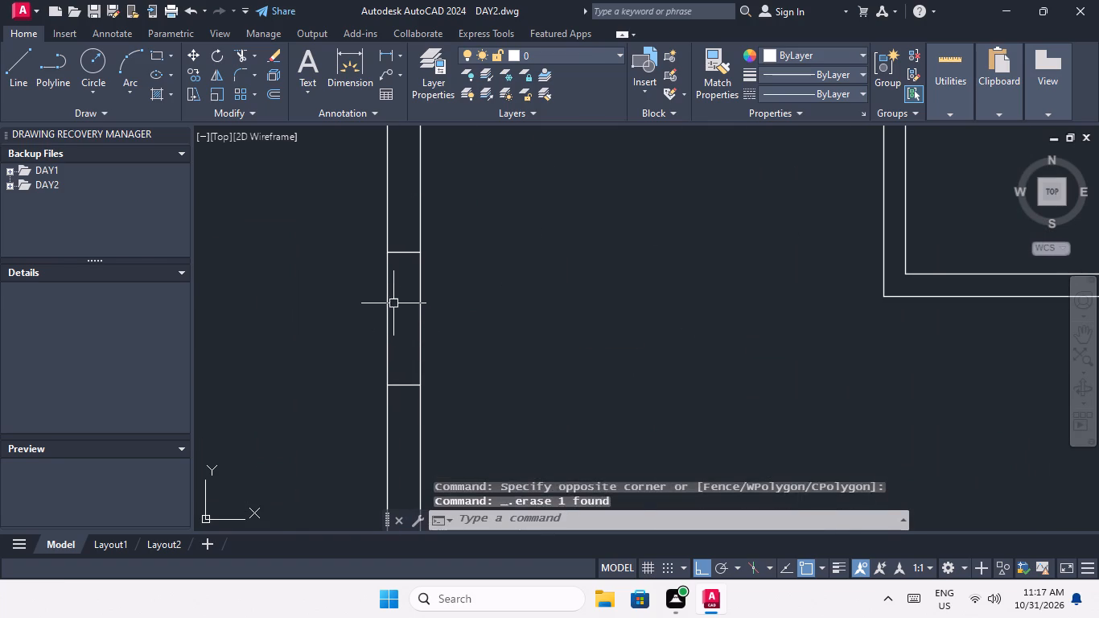
Offset both end lines of the lower window opening in the bottom row's outer west wall 3" outward, away from the opening.
scroll(399, 294, down, 4)
middle_drag(485, 299, 465, 286)
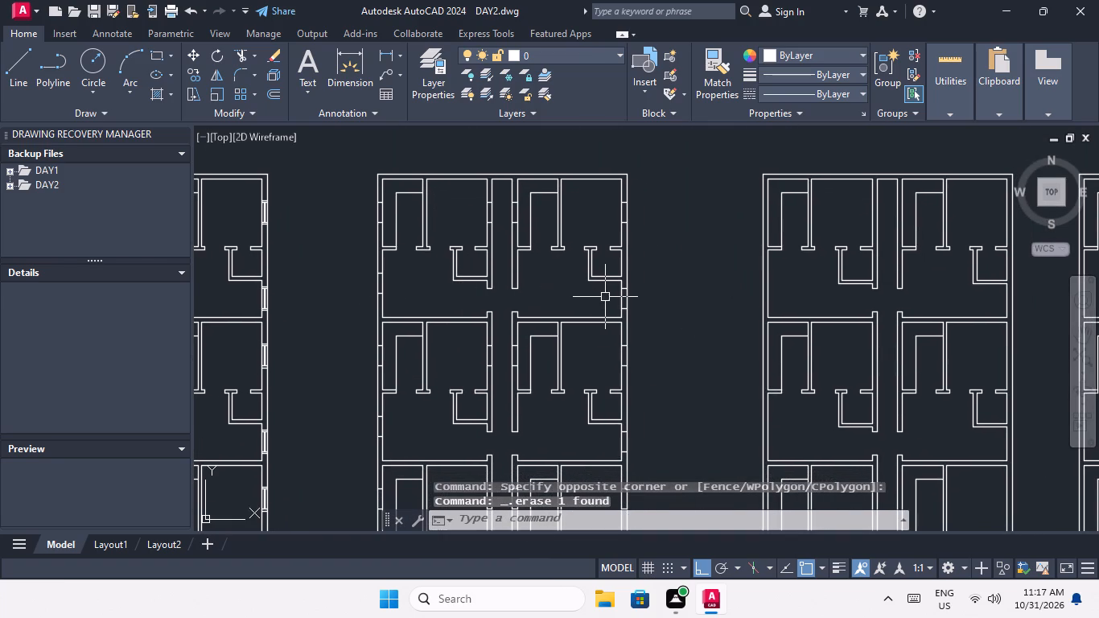
middle_drag(607, 322, 630, 210)
scroll(617, 304, down, 2)
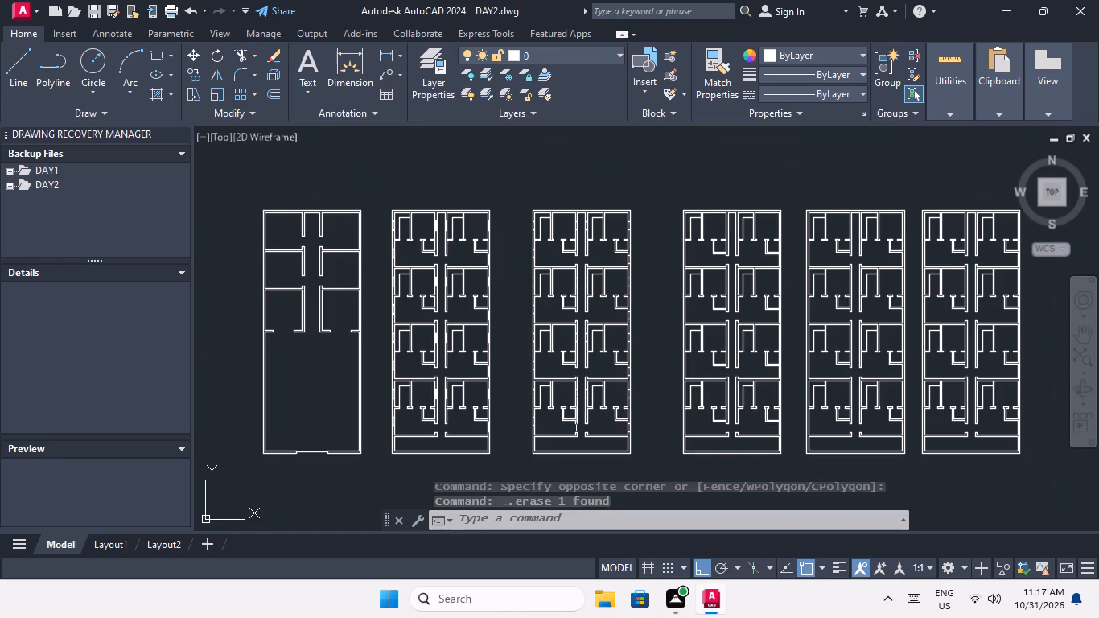
middle_drag(569, 407, 548, 337)
scroll(526, 369, up, 2)
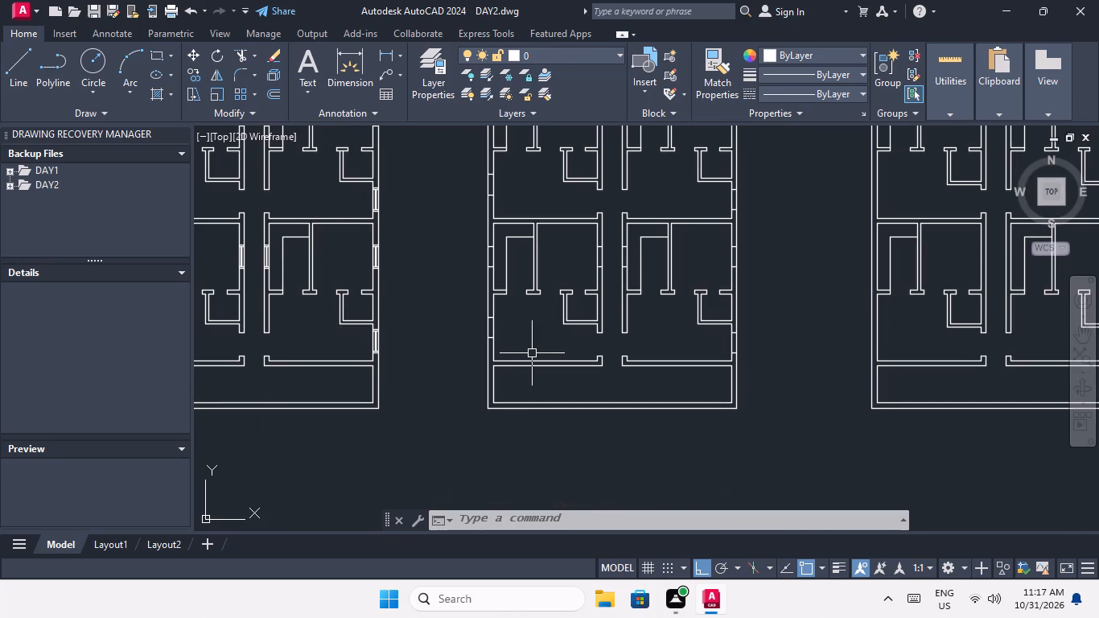
key(Escape)
key(Escape)
key(Escape)
key(o)
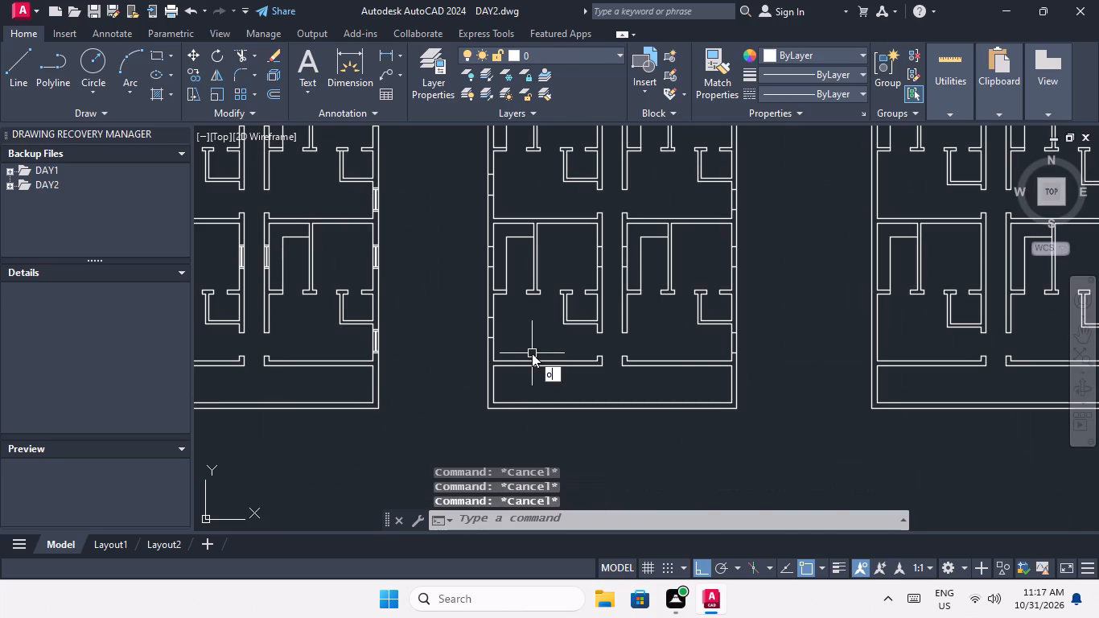
key(Return)
text(3")
key(Return)
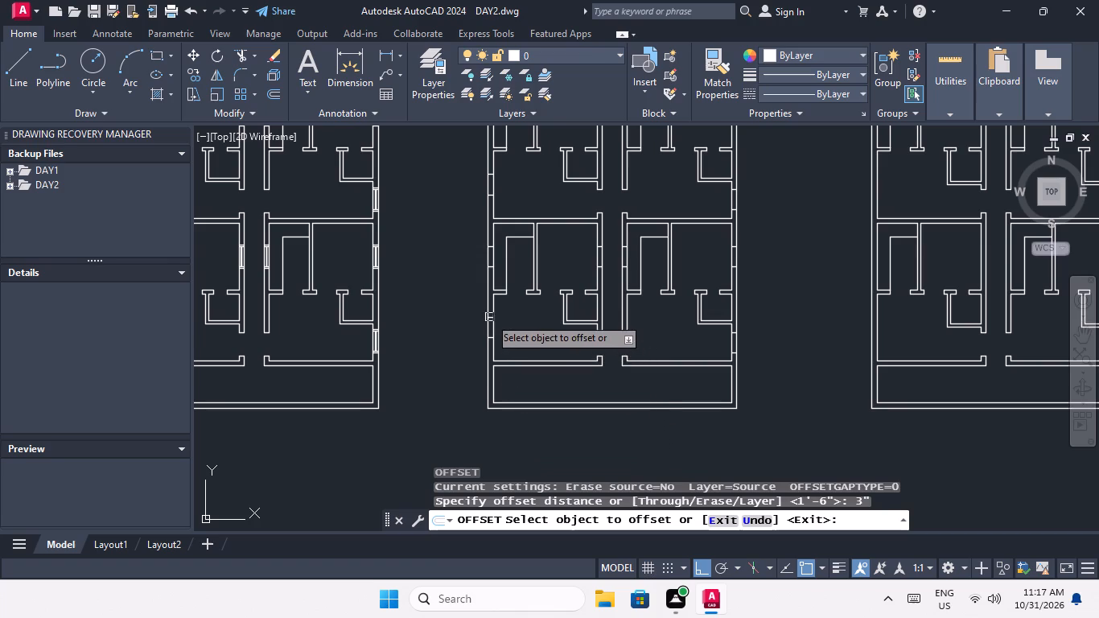
scroll(489, 317, up, 3)
drag(495, 315, 492, 304)
drag(487, 277, 488, 285)
drag(495, 400, 495, 423)
click(493, 434)
scroll(508, 348, down, 2)
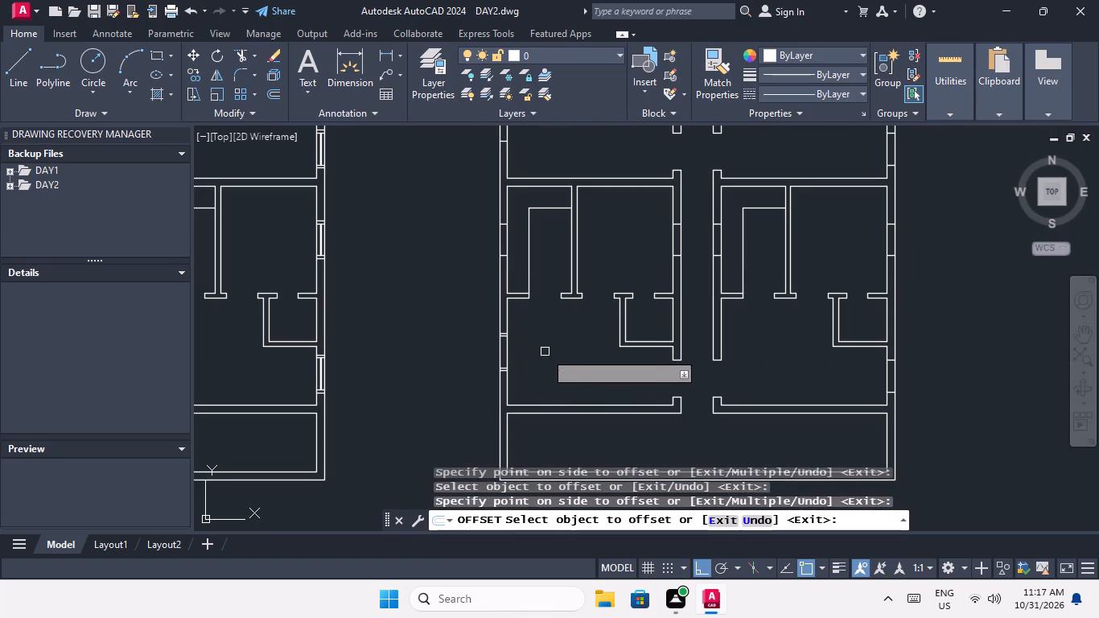
Offset both end lines of the lower window opening in the bottom row's outer east wall 3" away from the opening.
middle_drag(554, 351, 278, 319)
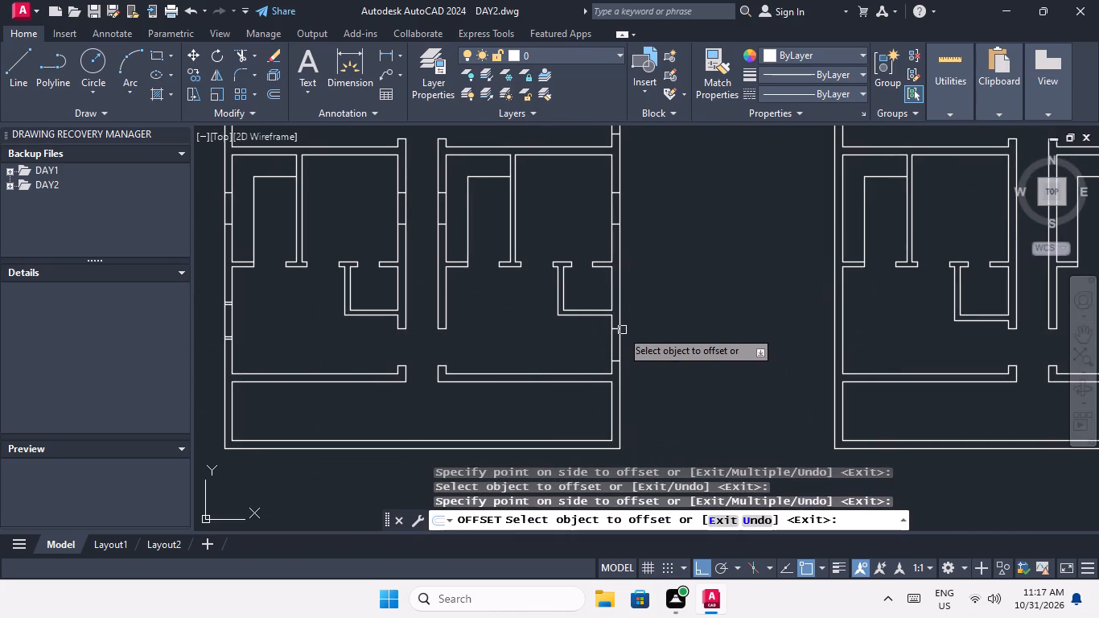
scroll(615, 328, up, 3)
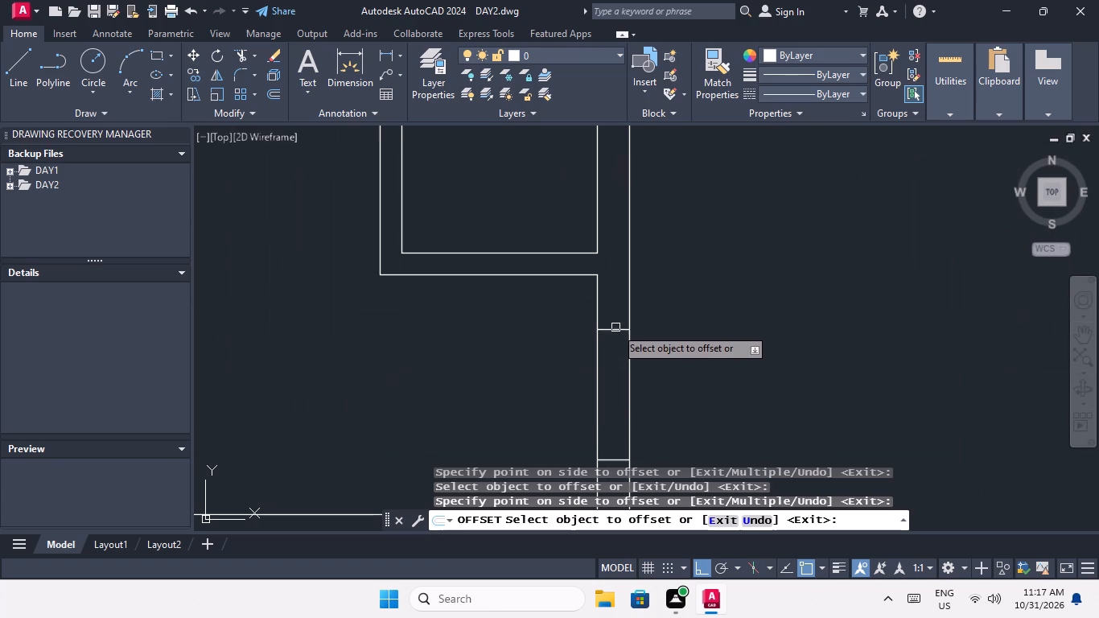
drag(617, 328, 615, 319)
click(615, 288)
scroll(610, 355, down, 1)
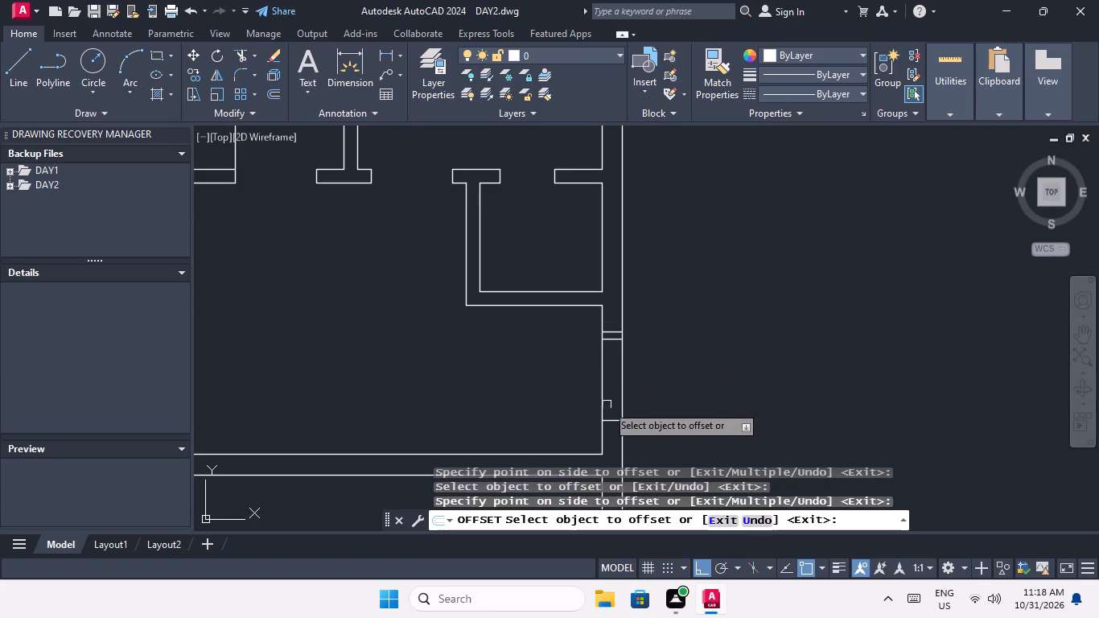
middle_drag(604, 419, 593, 352)
scroll(594, 352, up, 2)
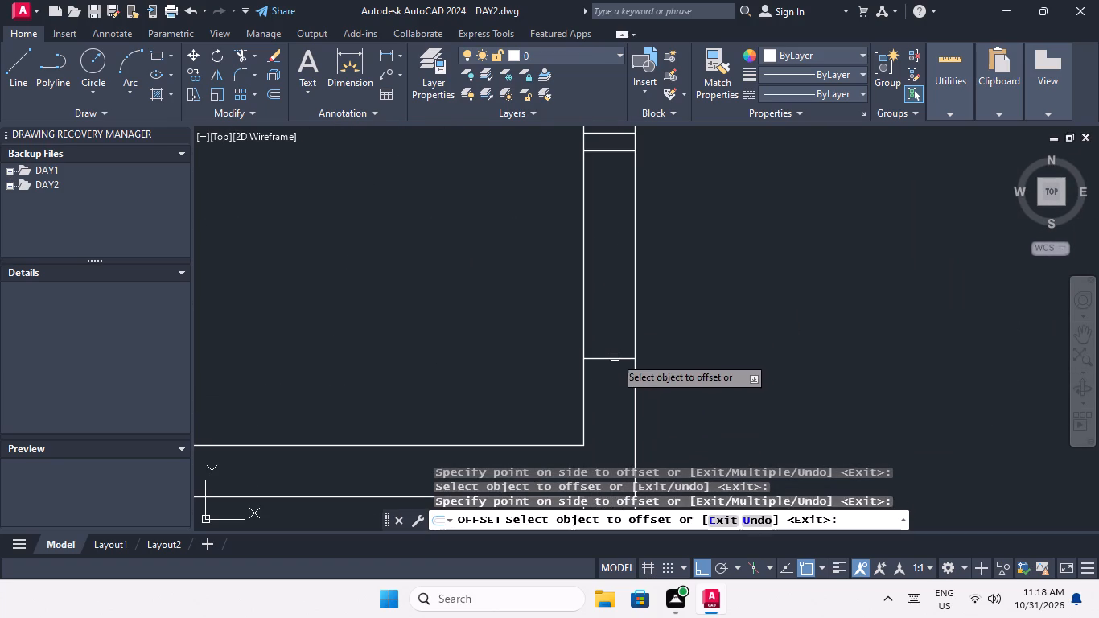
drag(615, 356, 615, 377)
click(614, 400)
scroll(618, 351, down, 3)
Offset both end lines of the upper window opening in the bottom row's outer east wall 3" away from the opening.
middle_drag(673, 331, 691, 415)
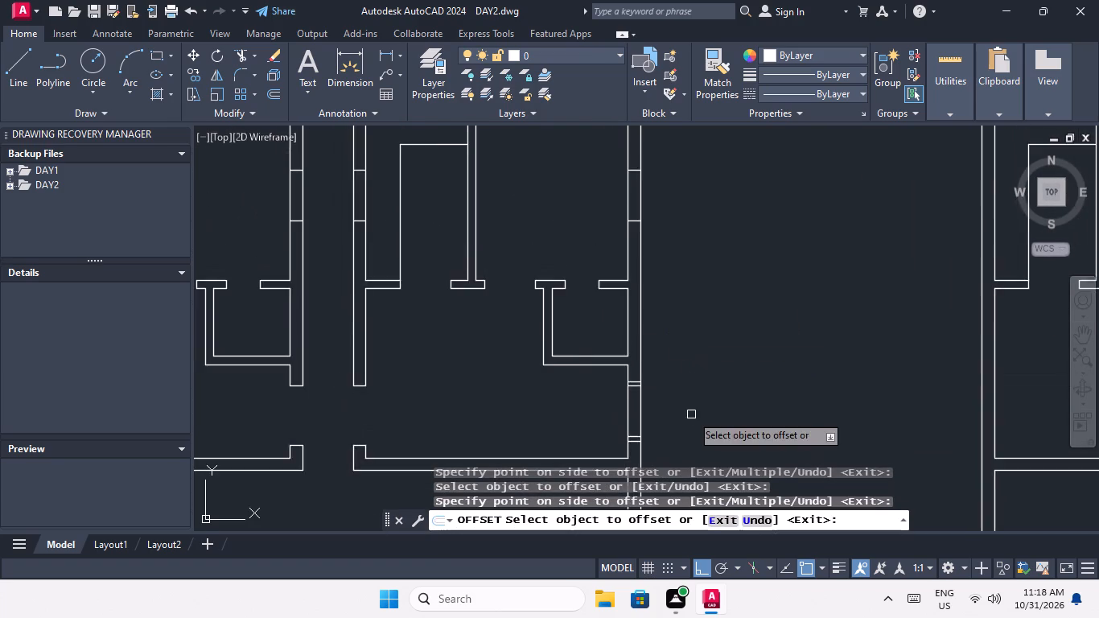
scroll(681, 373, down, 1)
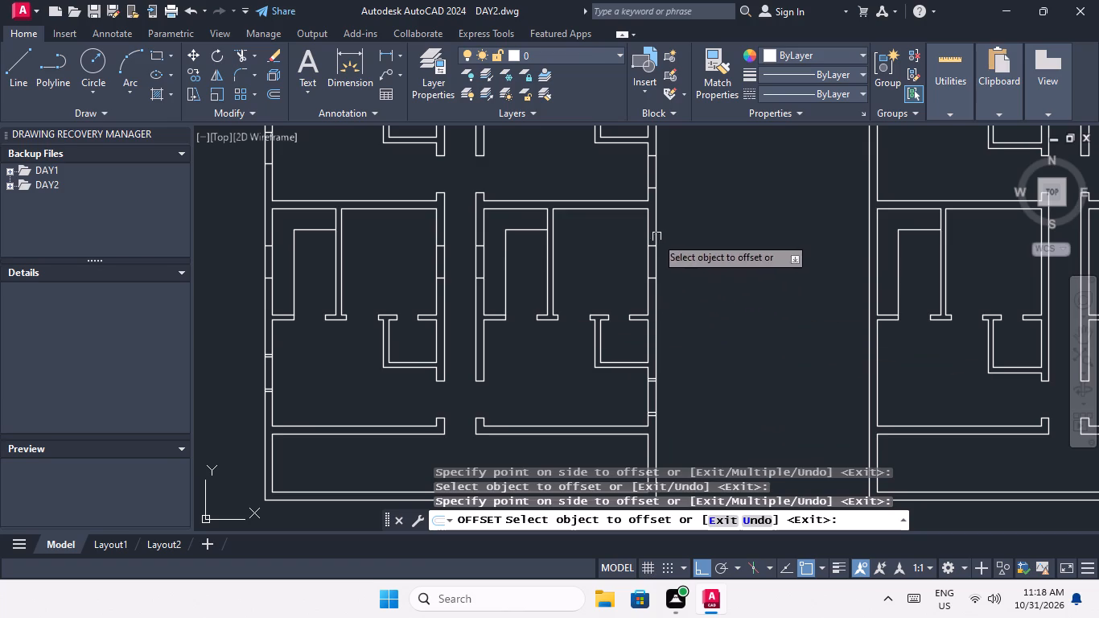
scroll(652, 237, up, 3)
click(657, 279)
click(657, 255)
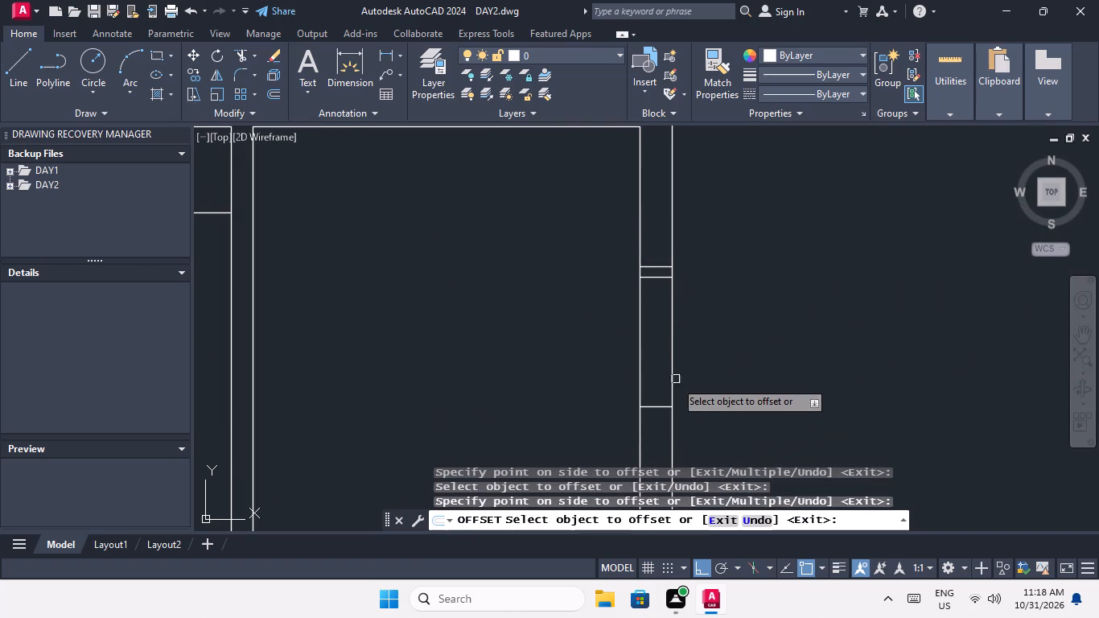
drag(657, 406, 648, 441)
drag(642, 485, 647, 468)
scroll(672, 358, down, 1)
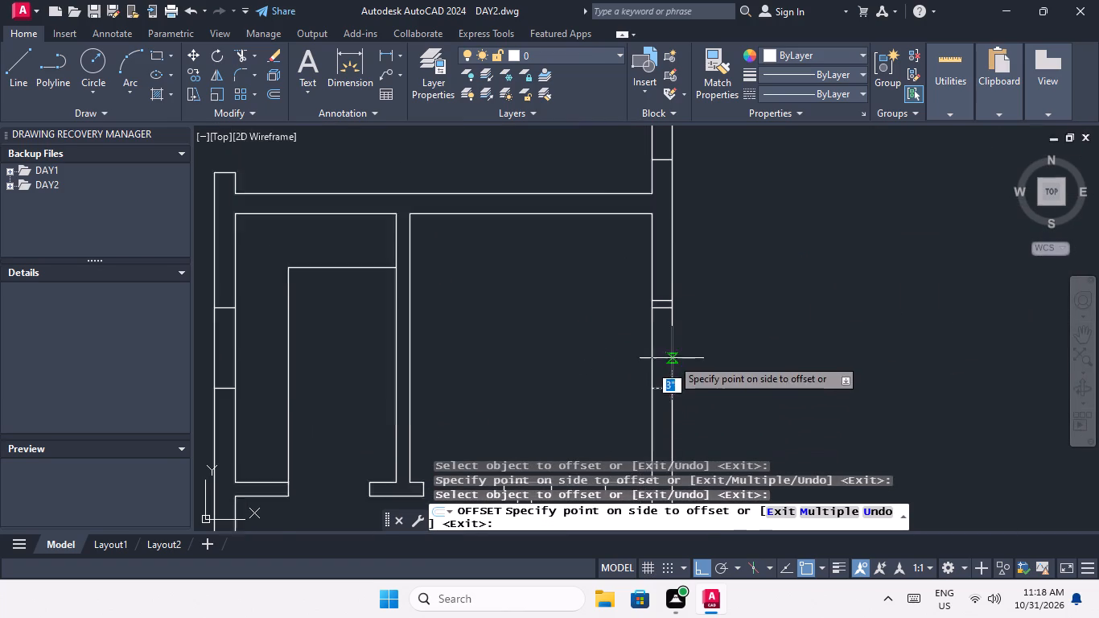
scroll(672, 358, down, 2)
scroll(673, 377, up, 4)
click(643, 390)
Offset both end lines of the lower window opening 3" outward in the outer east wall, second row from the bottom.
middle_drag(708, 320, 655, 457)
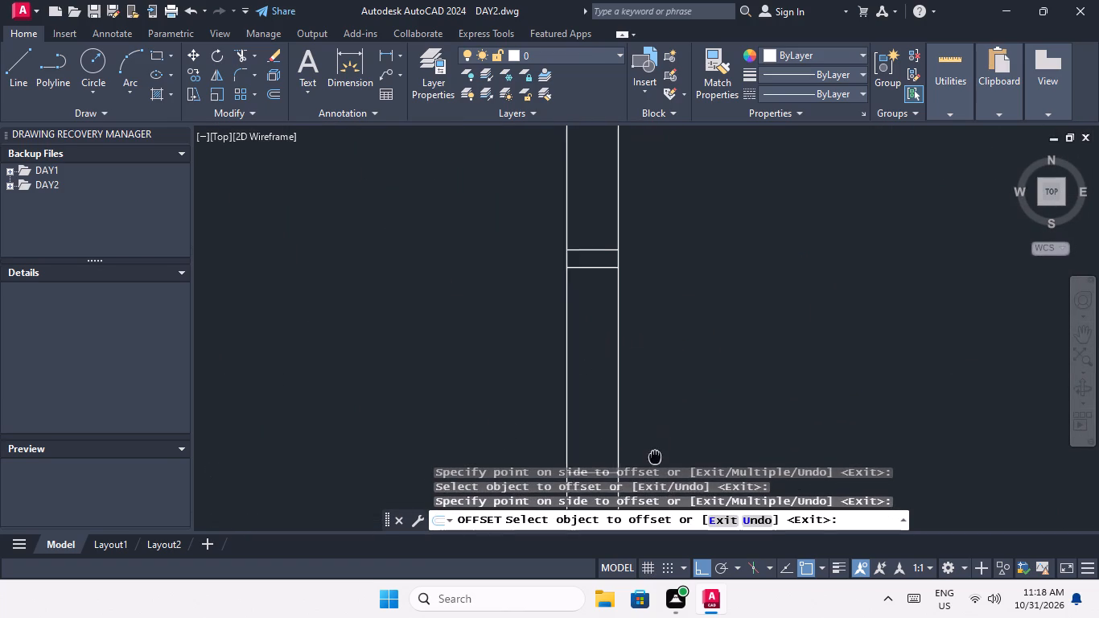
middle_drag(655, 457, 653, 458)
scroll(652, 456, down, 4)
middle_drag(703, 283, 677, 359)
scroll(630, 302, up, 3)
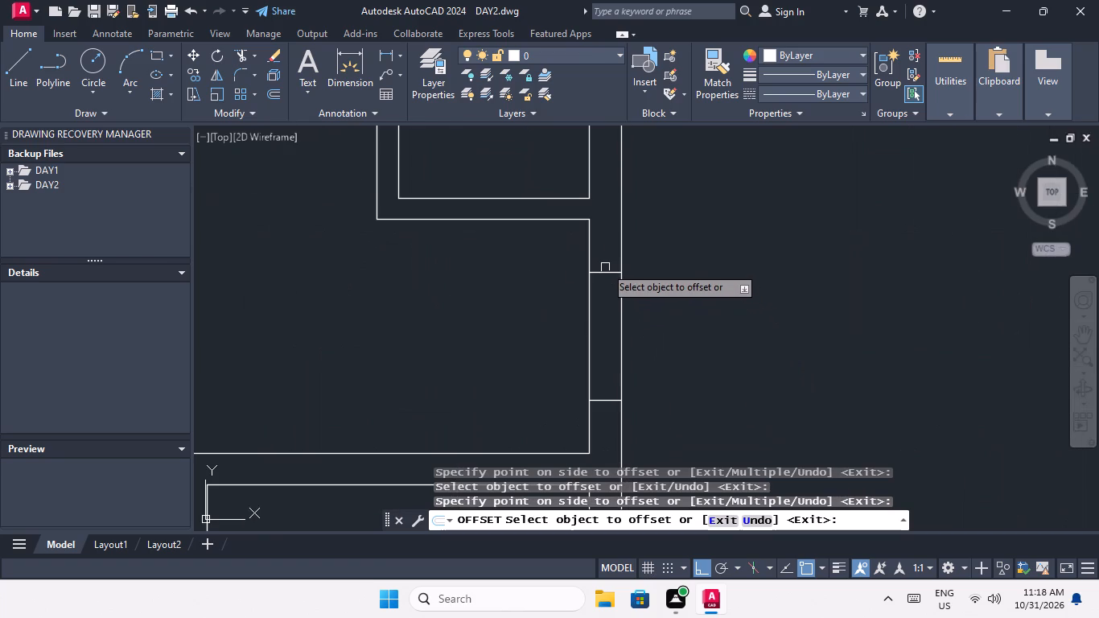
click(609, 274)
click(604, 237)
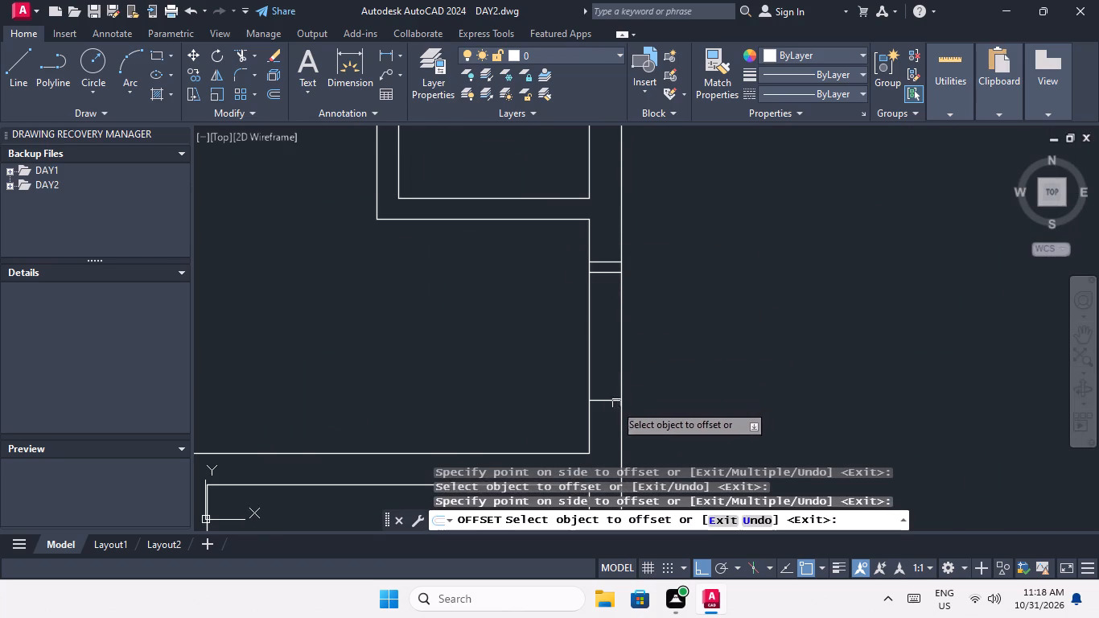
drag(606, 401, 606, 414)
click(605, 426)
Offset both end lines of the upper window opening 3" outward in the outer east wall, second row from the bottom.
scroll(670, 341, down, 2)
middle_drag(670, 344, 630, 481)
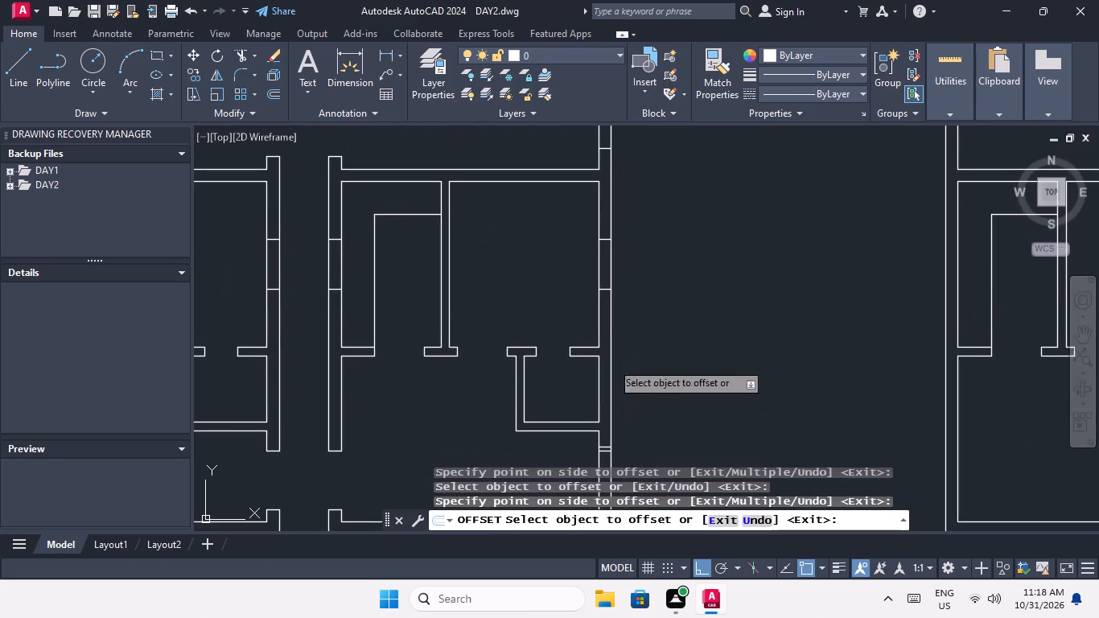
scroll(597, 237, up, 3)
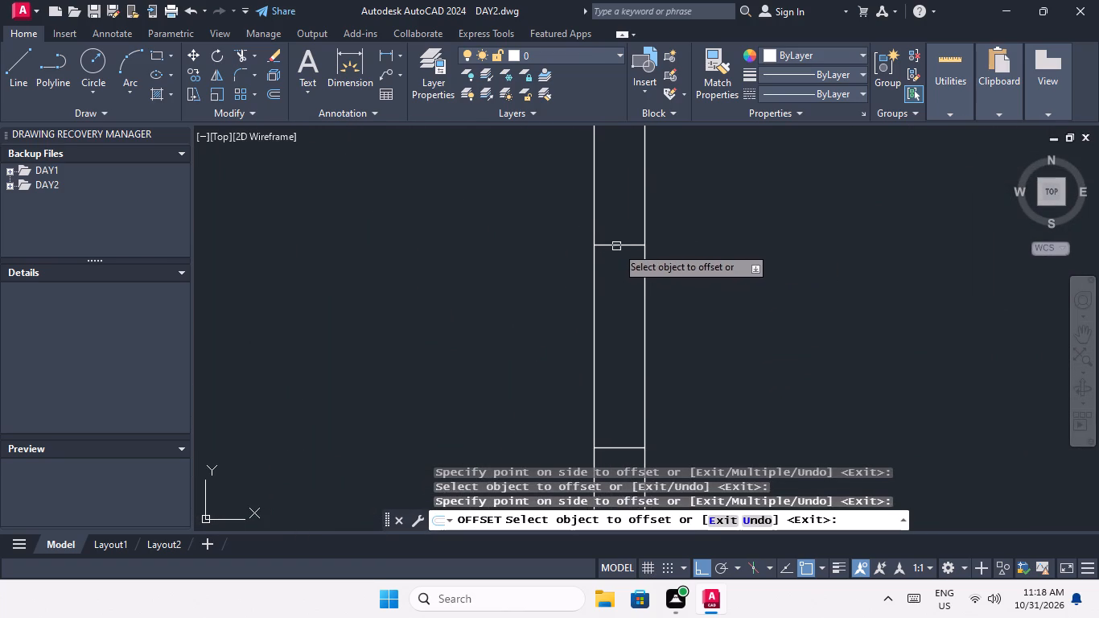
click(616, 246)
click(616, 204)
middle_drag(619, 385, 606, 295)
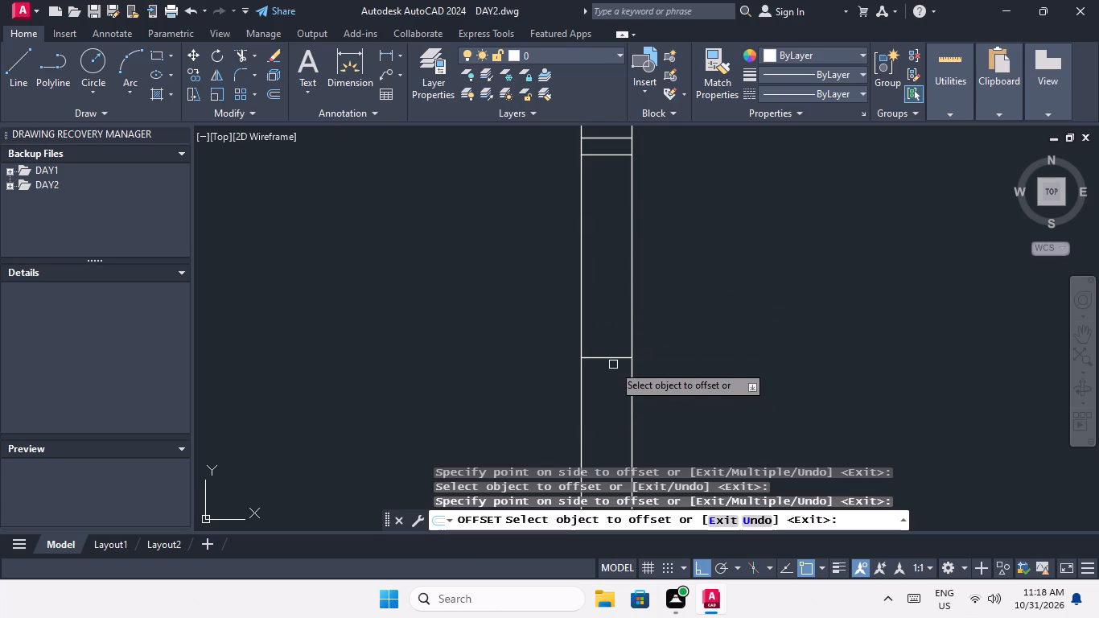
drag(608, 357, 611, 397)
drag(612, 406, 613, 398)
Offset both end lines of the lower window opening 3" outward in the outer east wall, third row from the bottom.
scroll(697, 298, down, 2)
middle_drag(693, 321, 663, 464)
scroll(635, 239, up, 3)
drag(611, 244, 614, 270)
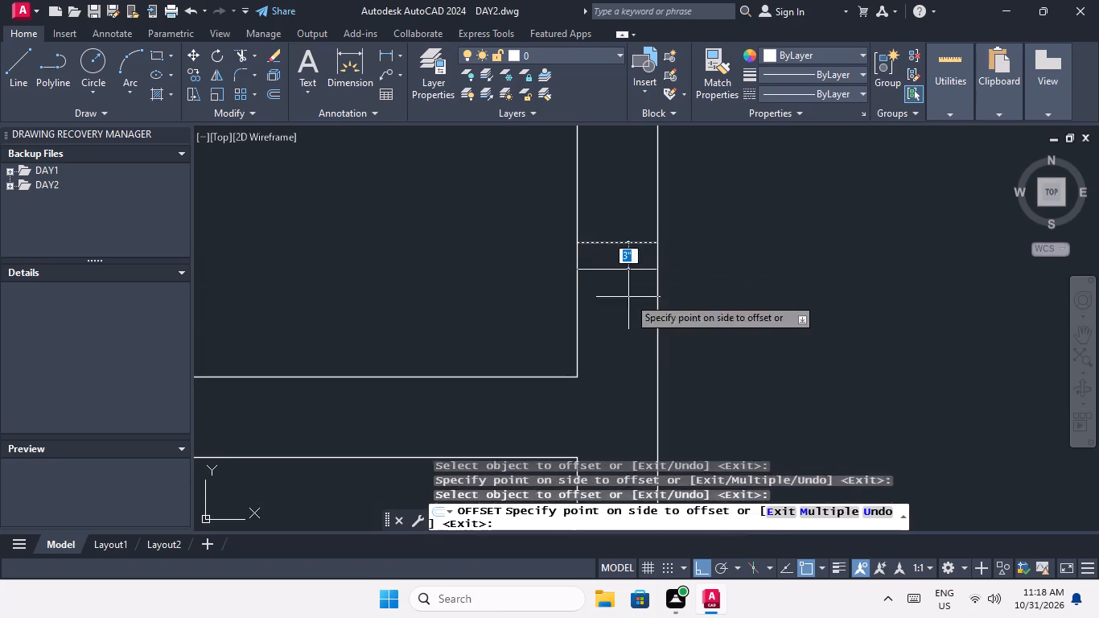
click(628, 297)
middle_drag(632, 297, 633, 491)
scroll(628, 310, down, 2)
scroll(624, 228, up, 2)
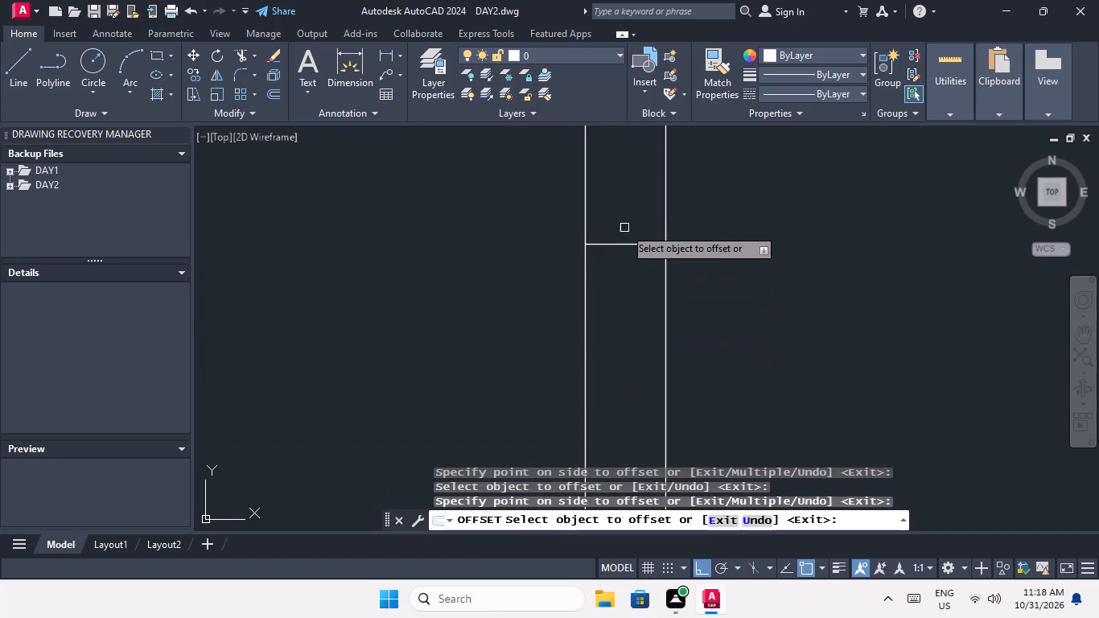
drag(627, 245, 624, 236)
click(618, 195)
Offset both end lines of the upper window opening 3" outward in the outer east wall, third row from the bottom.
scroll(611, 242, down, 3)
middle_drag(614, 277, 620, 393)
middle_drag(644, 244, 615, 442)
scroll(595, 310, up, 1)
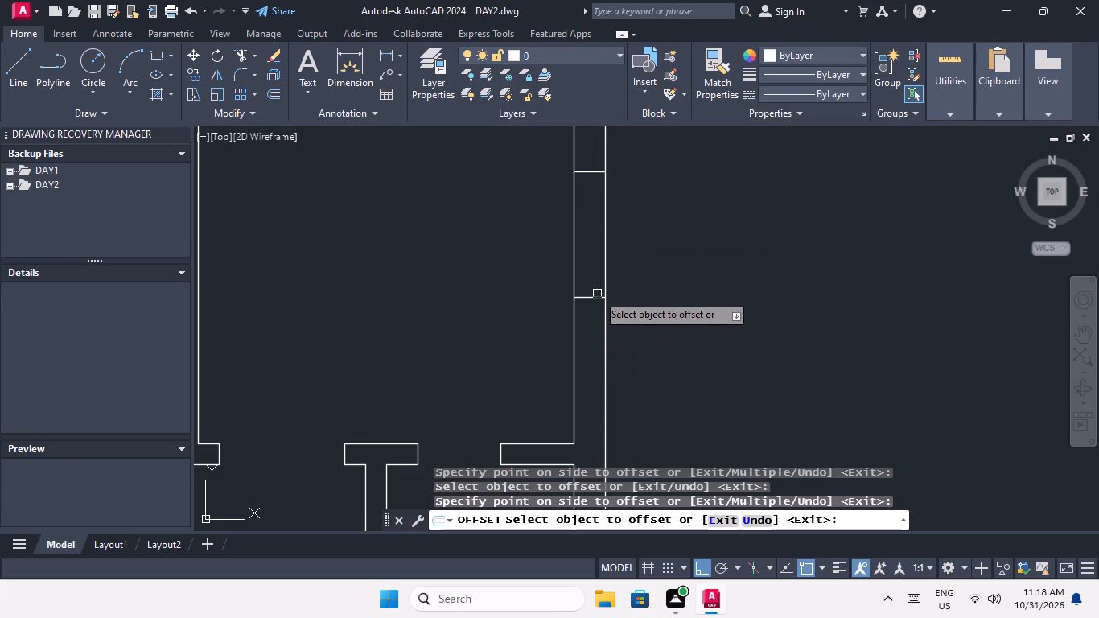
drag(591, 296, 591, 316)
click(594, 335)
middle_drag(669, 290, 662, 436)
scroll(577, 311, up, 2)
drag(595, 332, 594, 322)
click(597, 289)
scroll(599, 288, down, 2)
middle_drag(603, 302, 590, 460)
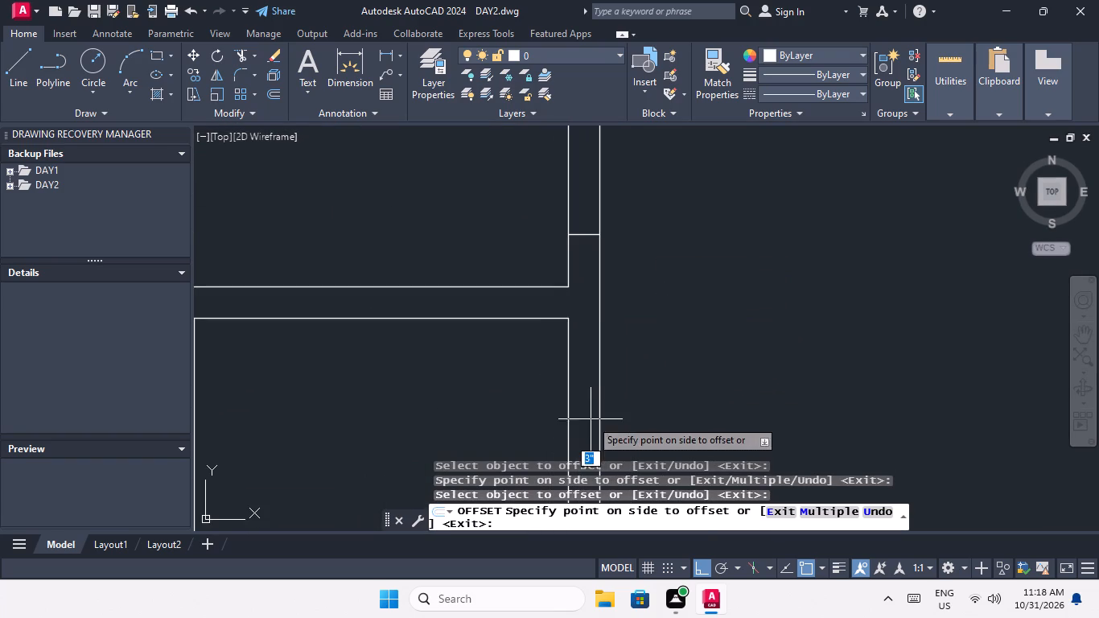
middle_drag(587, 384, 573, 270)
scroll(566, 366, up, 3)
click(577, 324)
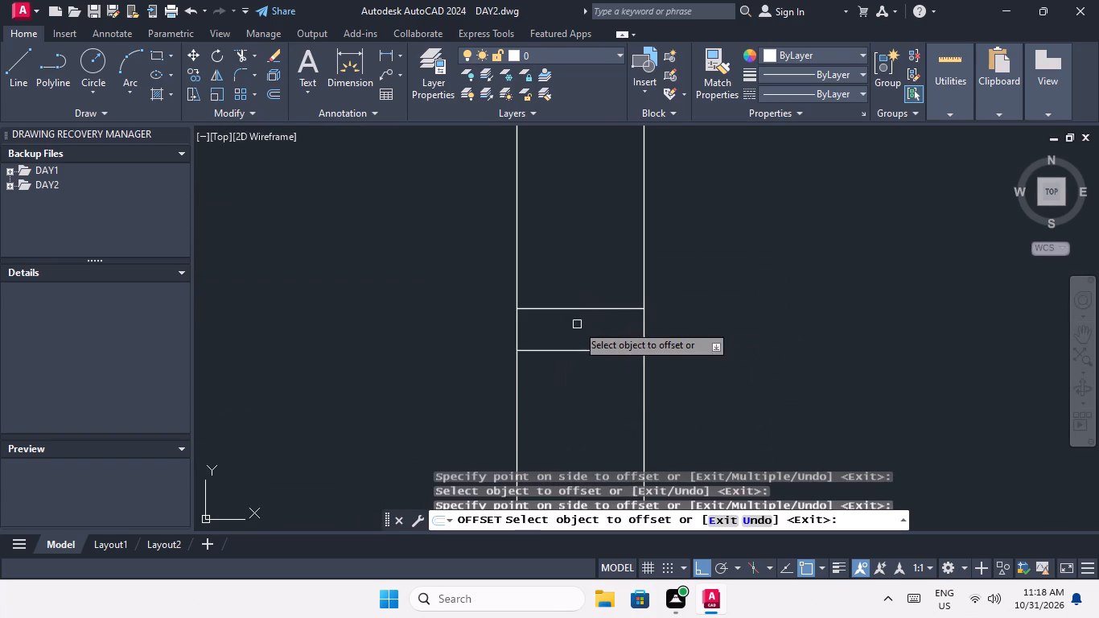
Offset both end lines of the lower window opening in the top row's outer east wall 3" away from the opening.
scroll(597, 282, down, 3)
middle_drag(597, 287, 595, 451)
middle_drag(592, 311, 593, 443)
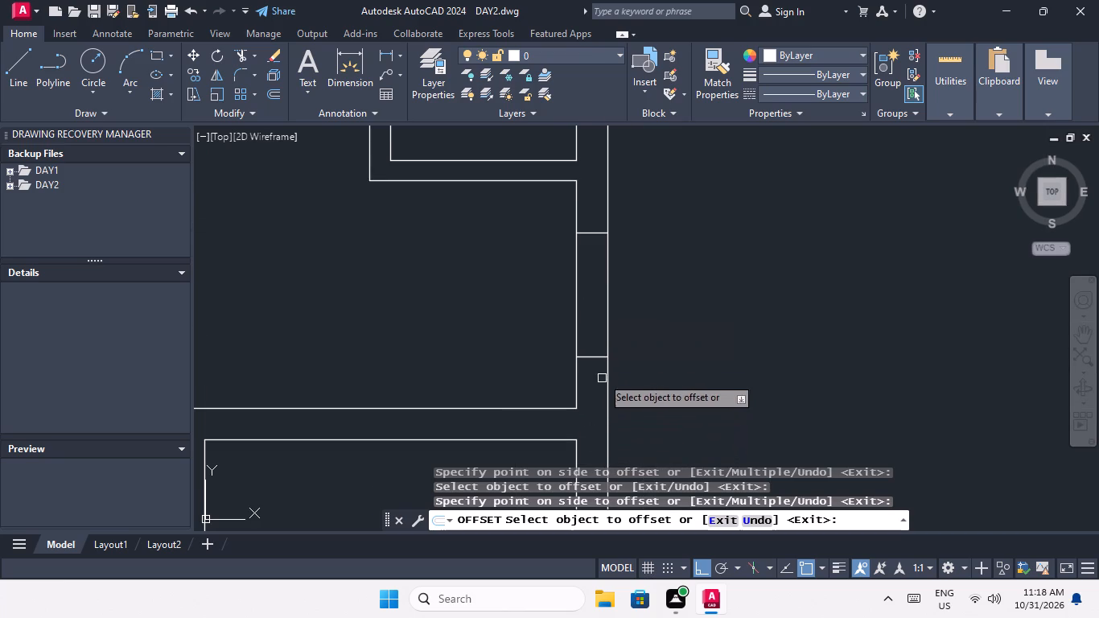
scroll(599, 360, up, 2)
drag(587, 355, 584, 386)
click(586, 418)
scroll(603, 363, down, 1)
middle_drag(603, 363, 603, 384)
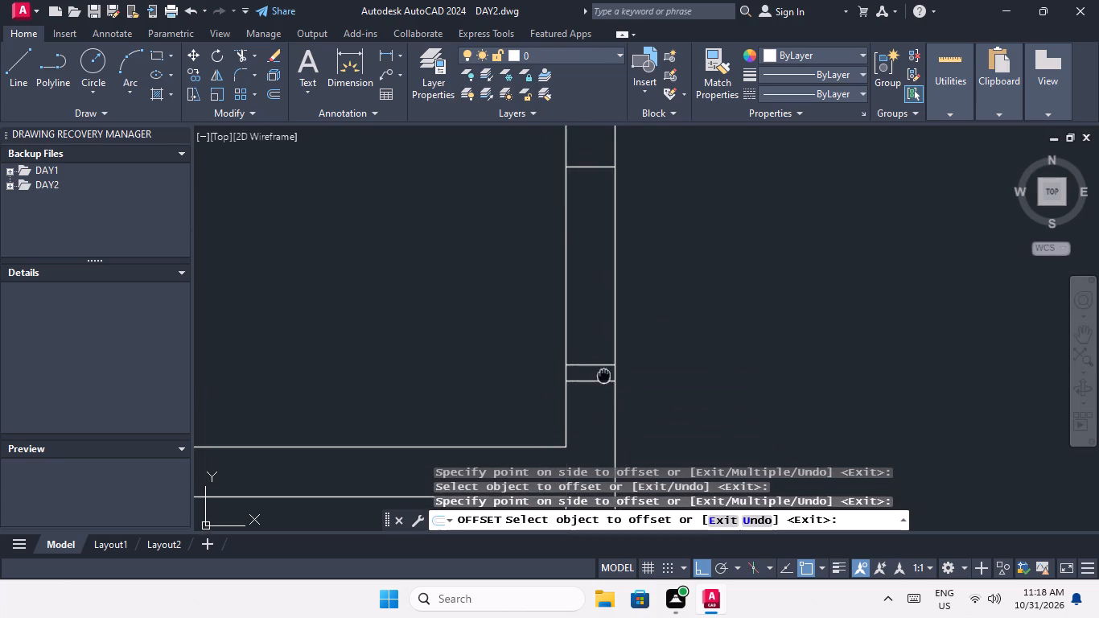
middle_drag(603, 384, 601, 509)
scroll(589, 303, up, 1)
drag(591, 311, 579, 305)
click(561, 247)
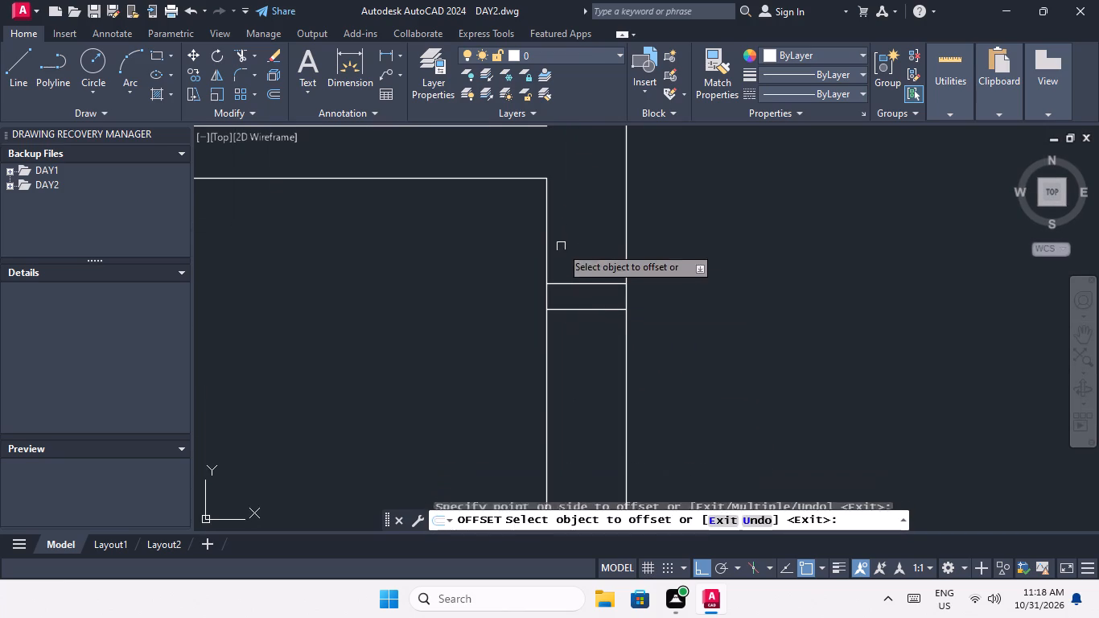
Offset both end lines of the upper window opening 3" outward in the top row's outer east wall.
middle_drag(584, 260, 582, 425)
scroll(579, 398, down, 3)
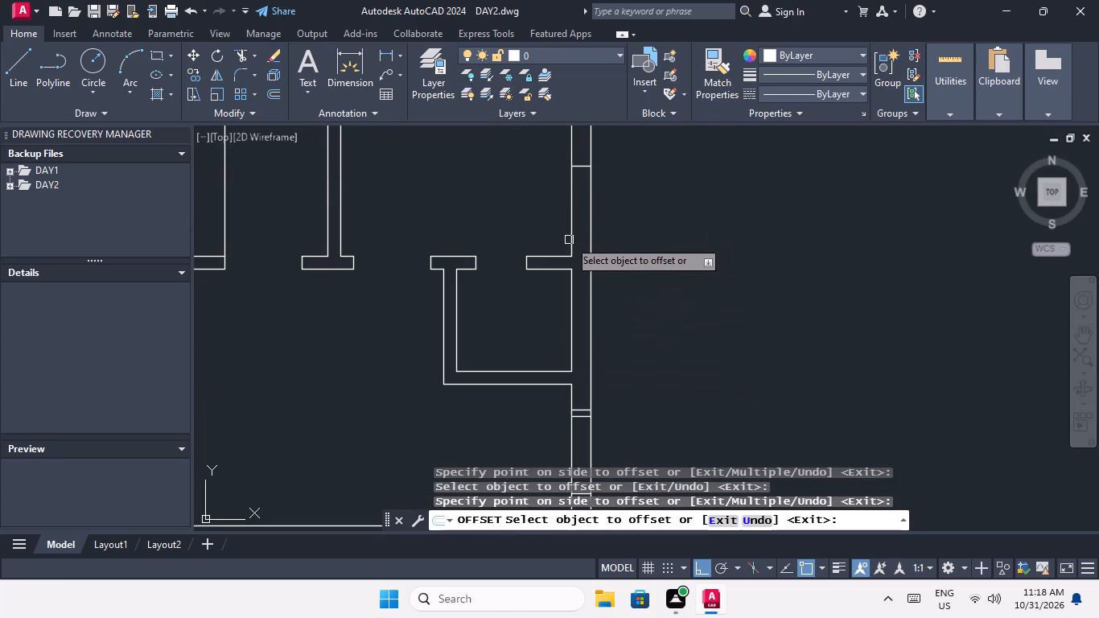
scroll(580, 237, down, 1)
middle_drag(604, 231, 583, 356)
scroll(566, 321, up, 2)
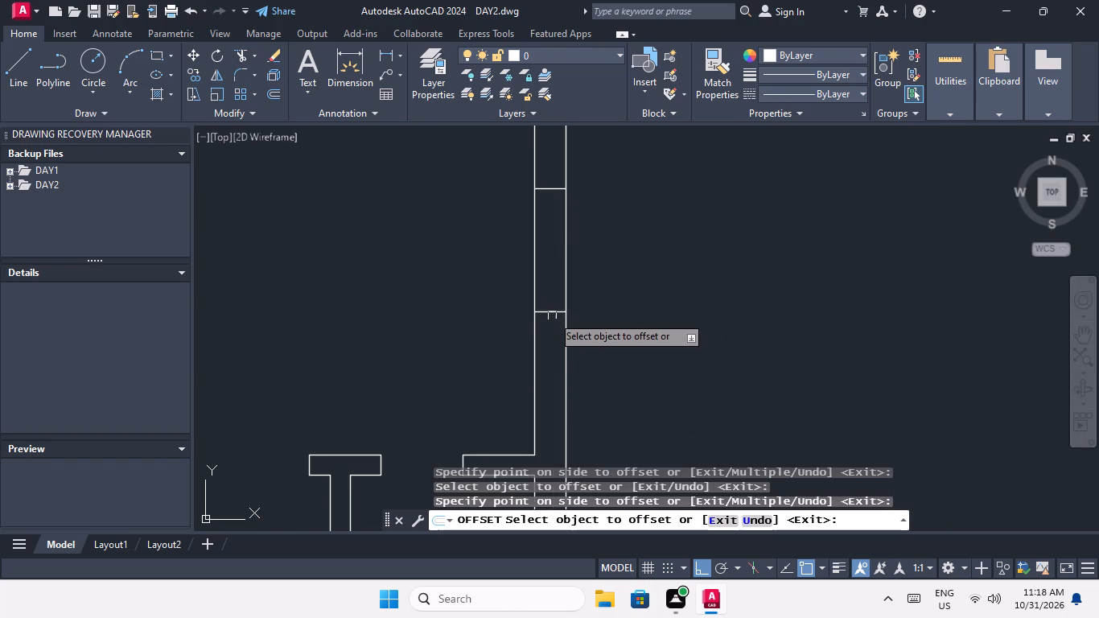
drag(553, 312, 554, 336)
click(557, 356)
middle_drag(644, 280, 630, 445)
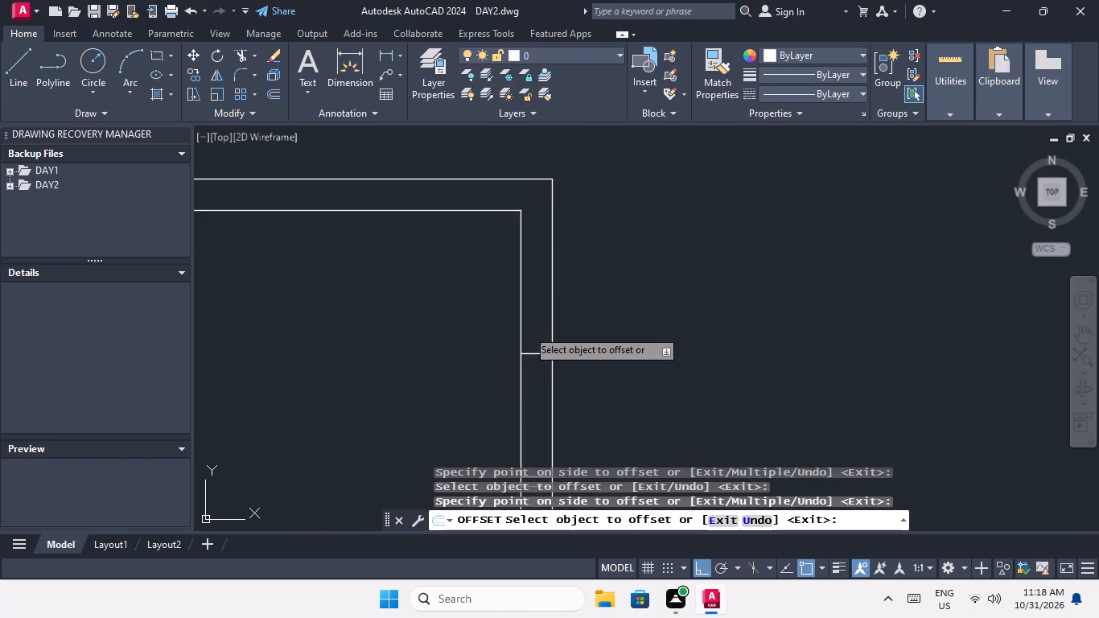
scroll(526, 360, up, 2)
drag(548, 346, 548, 317)
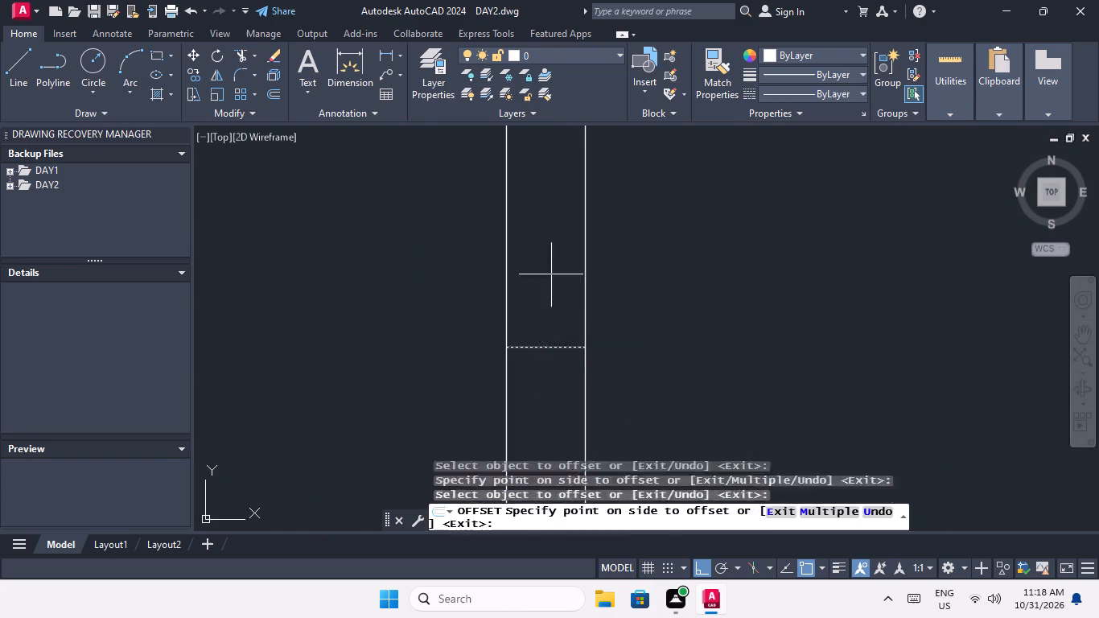
click(551, 274)
Offset both end lines of the window opening 3" outward in the east corridor wall, top row.
scroll(558, 275, down, 3)
middle_drag(470, 333, 697, 330)
scroll(662, 322, down, 1)
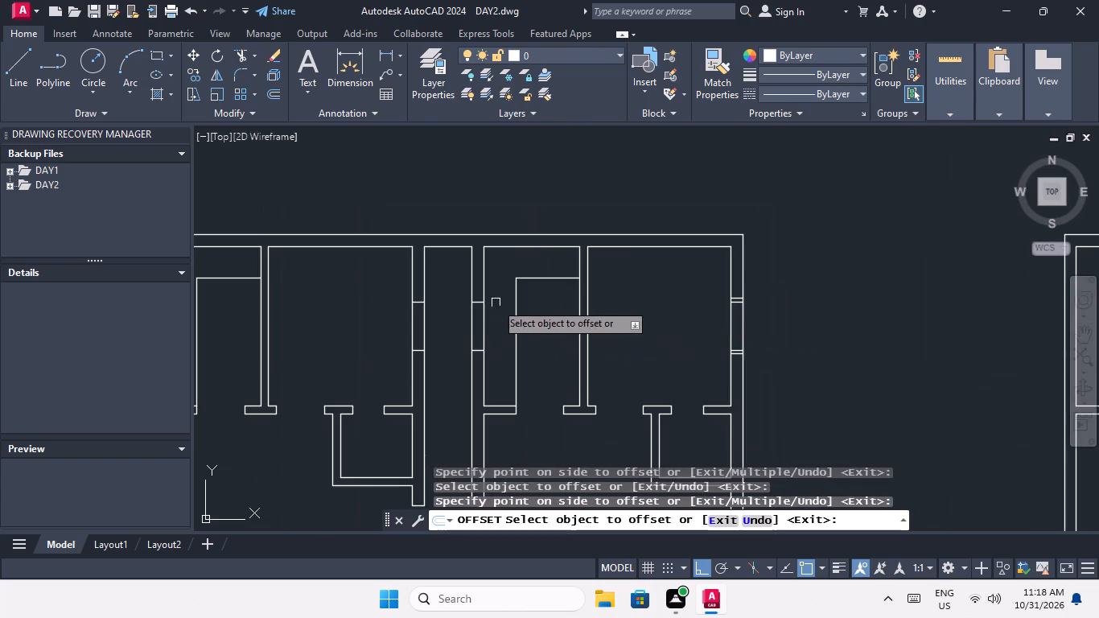
scroll(481, 299, up, 3)
click(471, 309)
click(474, 274)
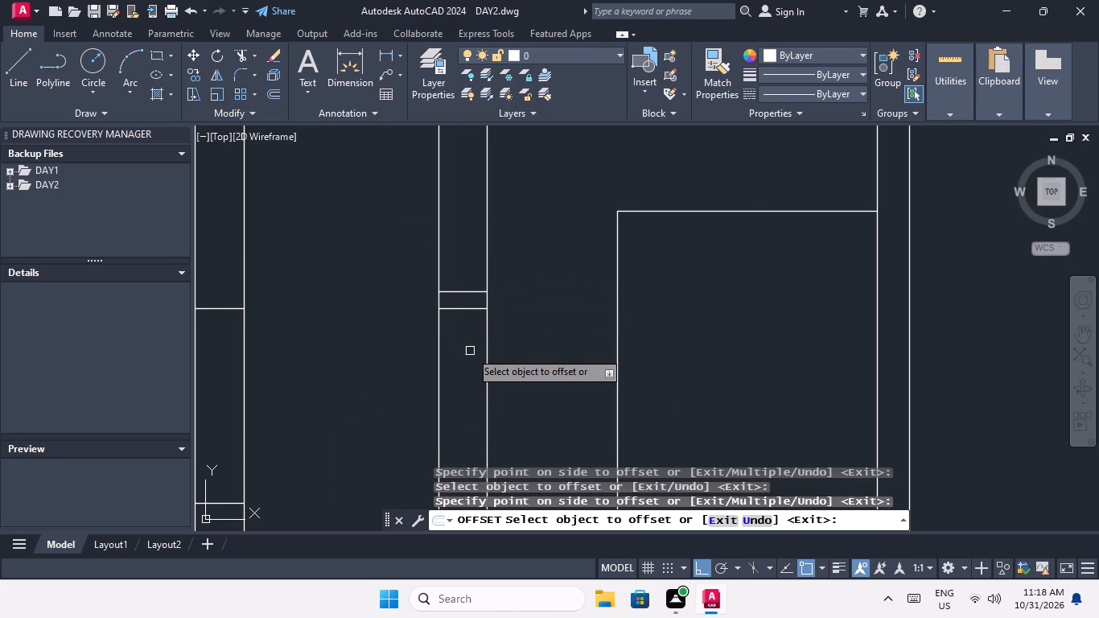
middle_drag(468, 351, 488, 241)
middle_drag(476, 383, 499, 266)
scroll(500, 277, up, 2)
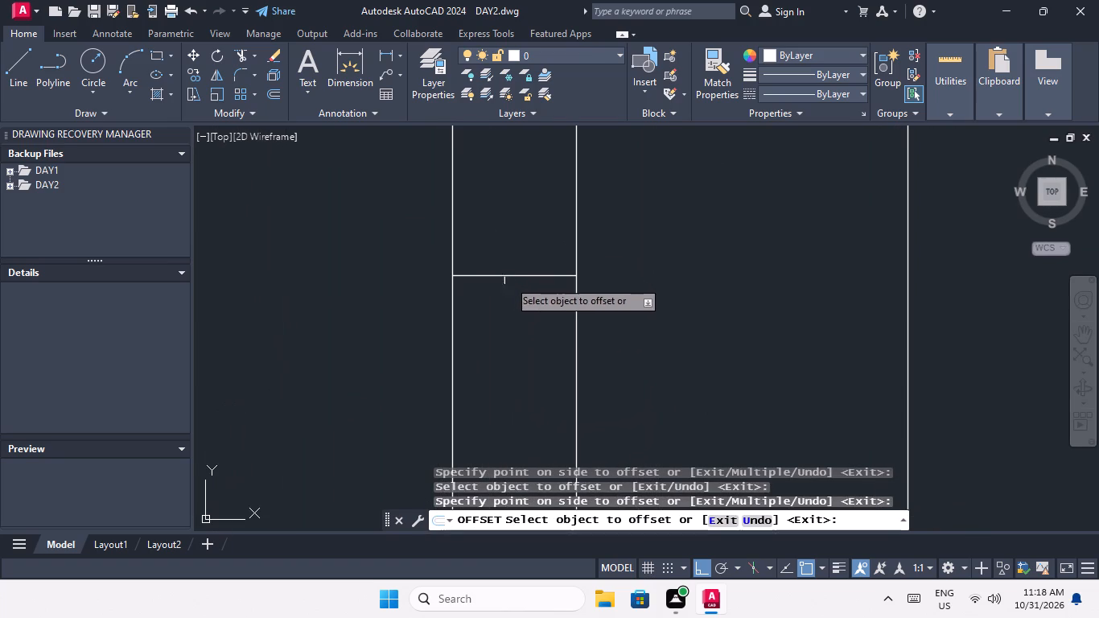
drag(511, 277, 508, 298)
click(503, 329)
Offset both end lines of the window opening 3" outward in the east corridor wall, third row from the bottom.
scroll(521, 295, down, 4)
middle_drag(551, 331, 549, 233)
scroll(550, 223, down, 2)
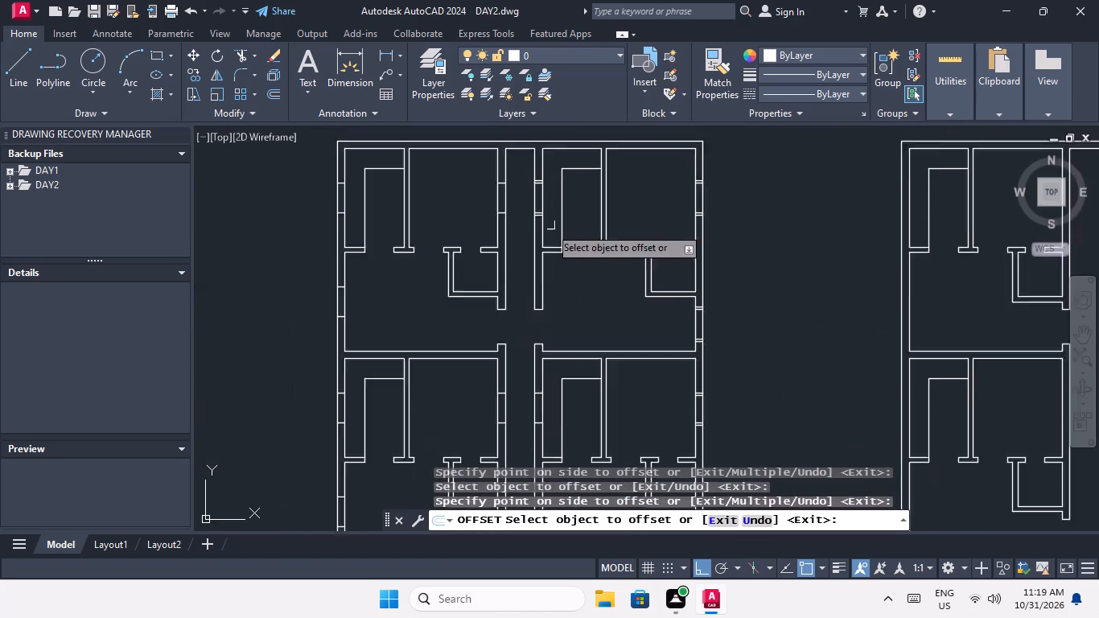
scroll(549, 229, down, 1)
middle_drag(549, 328, 549, 278)
scroll(541, 266, up, 4)
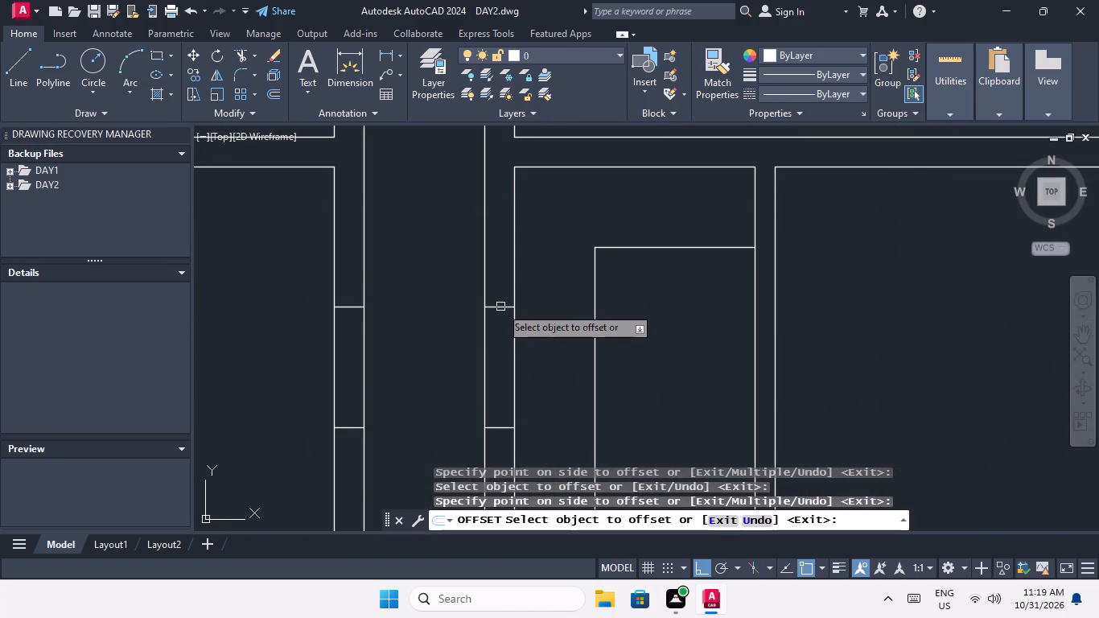
drag(500, 307, 500, 295)
click(501, 269)
middle_drag(502, 340, 517, 231)
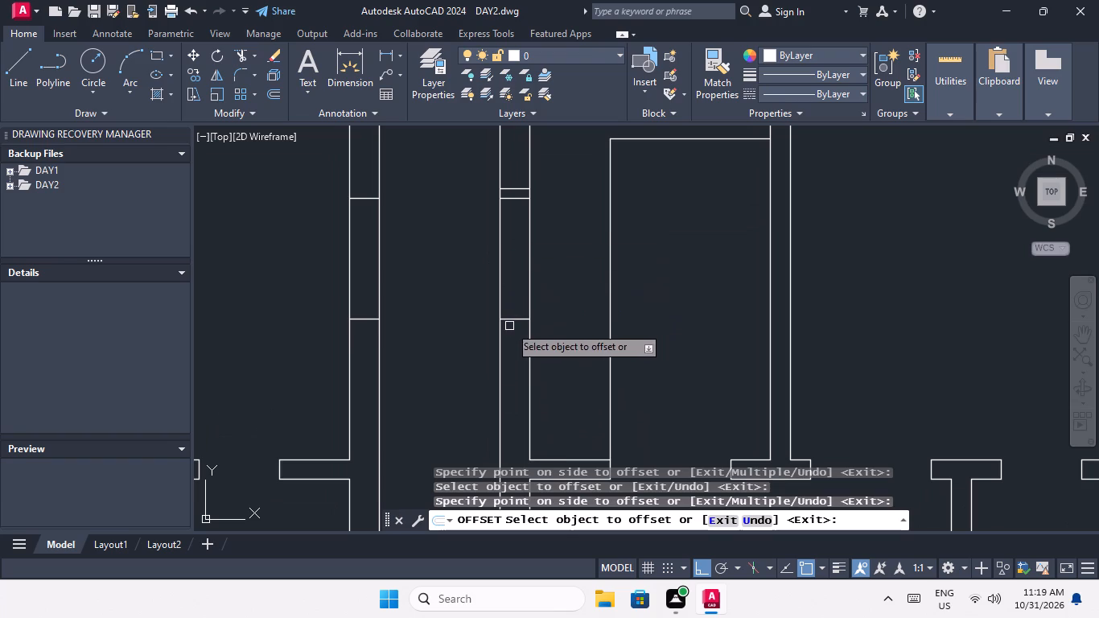
drag(510, 319, 511, 333)
drag(511, 342, 517, 332)
Offset both end lines of the window opening 3" outward in the east corridor wall, second row from the bottom.
scroll(538, 263, down, 2)
middle_drag(541, 287, 542, 151)
scroll(543, 151, down, 2)
scroll(538, 278, up, 5)
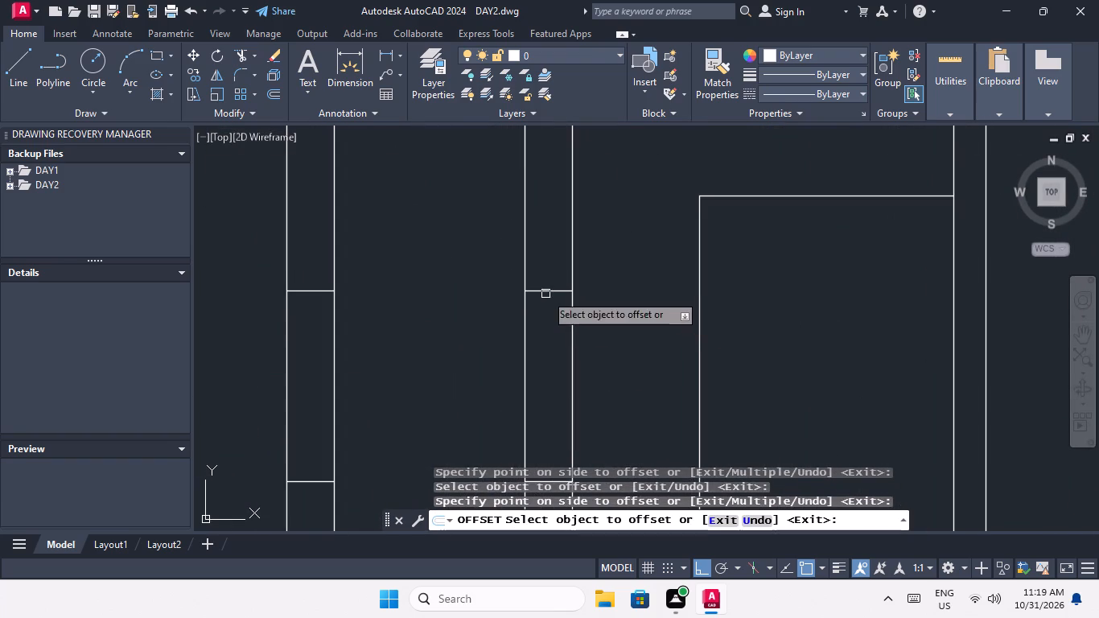
drag(546, 293, 547, 286)
click(548, 237)
middle_drag(545, 315, 545, 265)
scroll(554, 227, down, 2)
scroll(548, 307, up, 2)
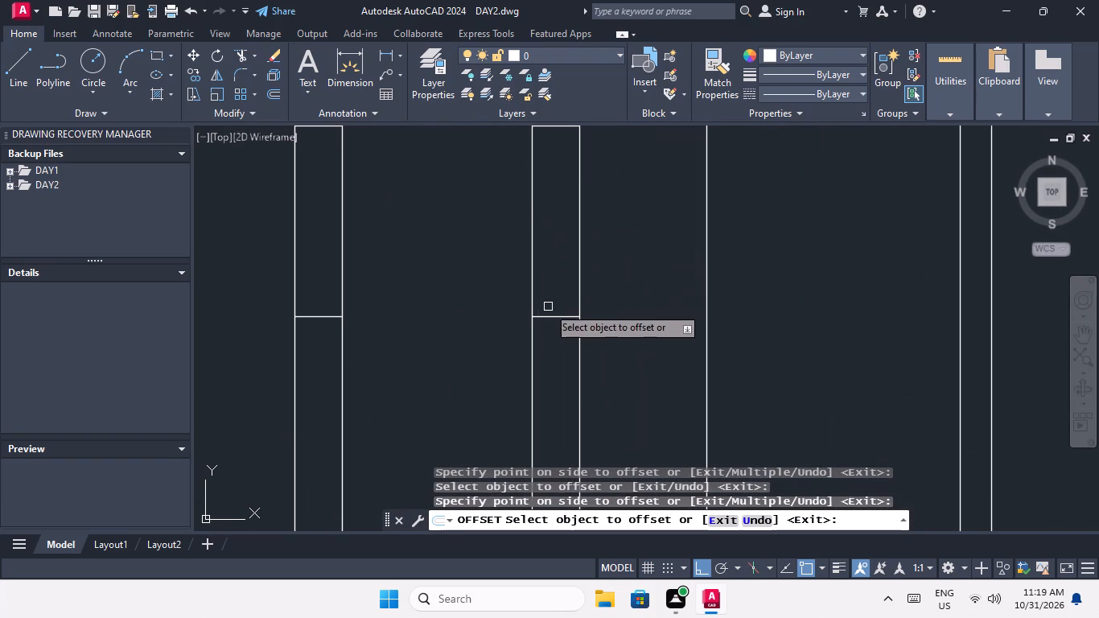
drag(553, 315, 548, 347)
drag(543, 365, 546, 356)
Offset both end lines of the window opening 3" outward in the east corridor wall, bottom row.
scroll(545, 252, down, 3)
middle_drag(562, 274, 558, 146)
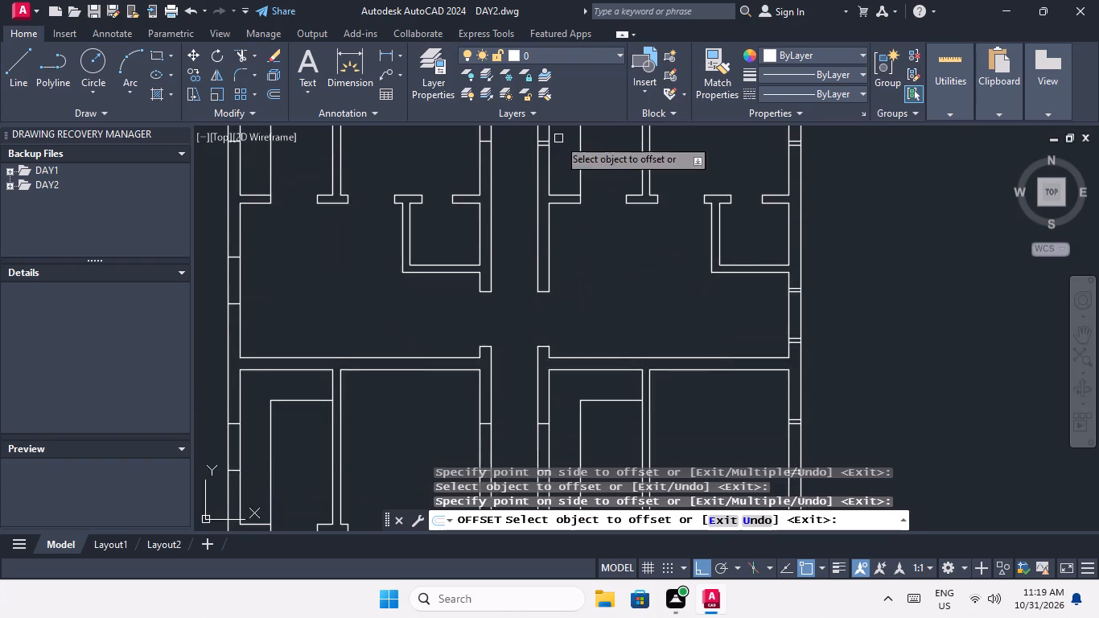
scroll(554, 157, down, 2)
scroll(553, 272, up, 4)
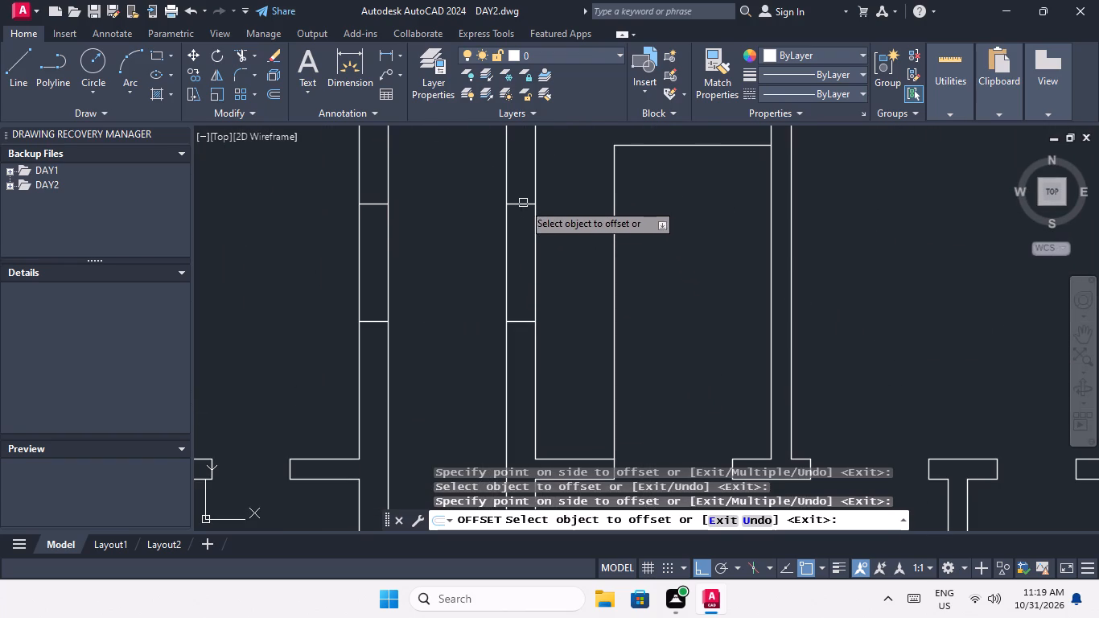
drag(525, 204, 522, 188)
click(525, 159)
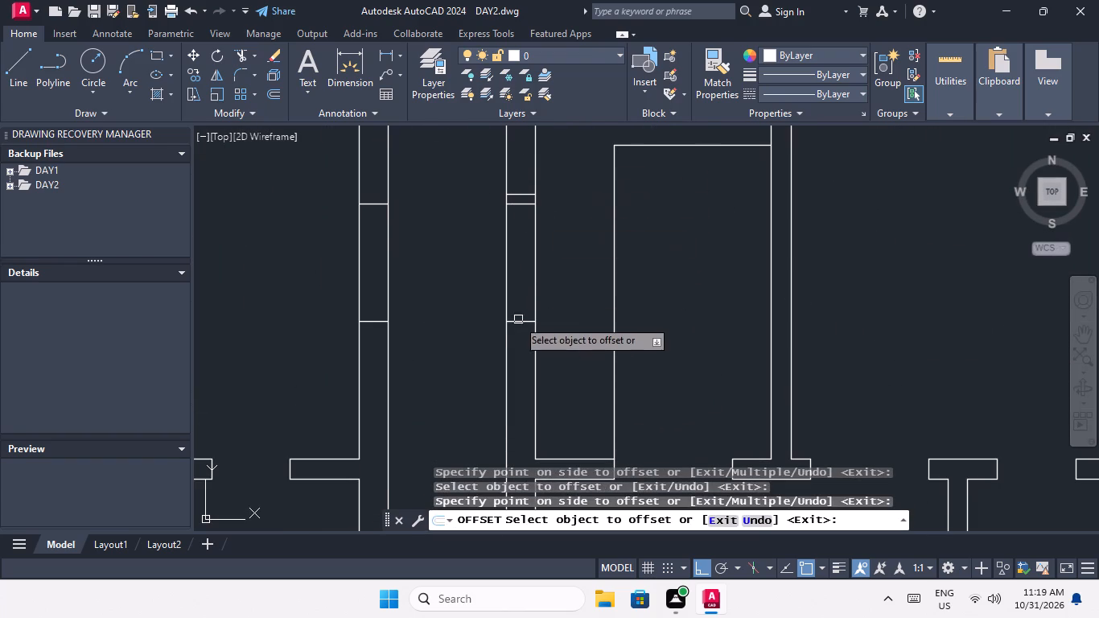
drag(521, 323, 519, 343)
click(523, 368)
Offset both end lines of the window opening 3" outward in the west corridor wall, bottom row.
scroll(545, 273, down, 1)
middle_drag(545, 274, 554, 324)
scroll(429, 361, up, 2)
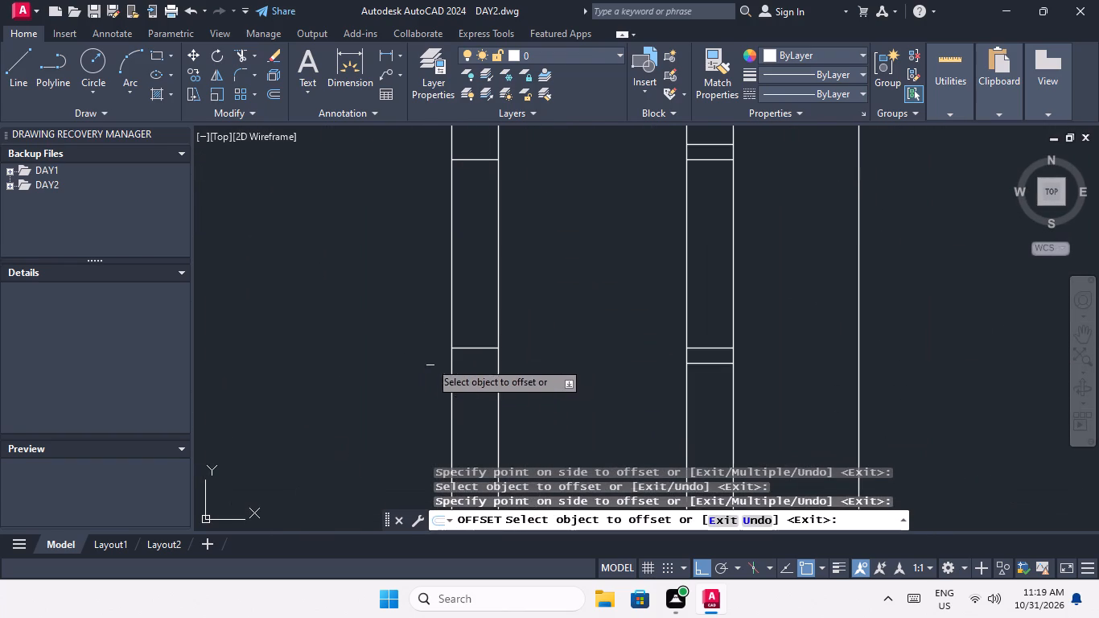
drag(480, 345, 478, 356)
drag(465, 388, 475, 372)
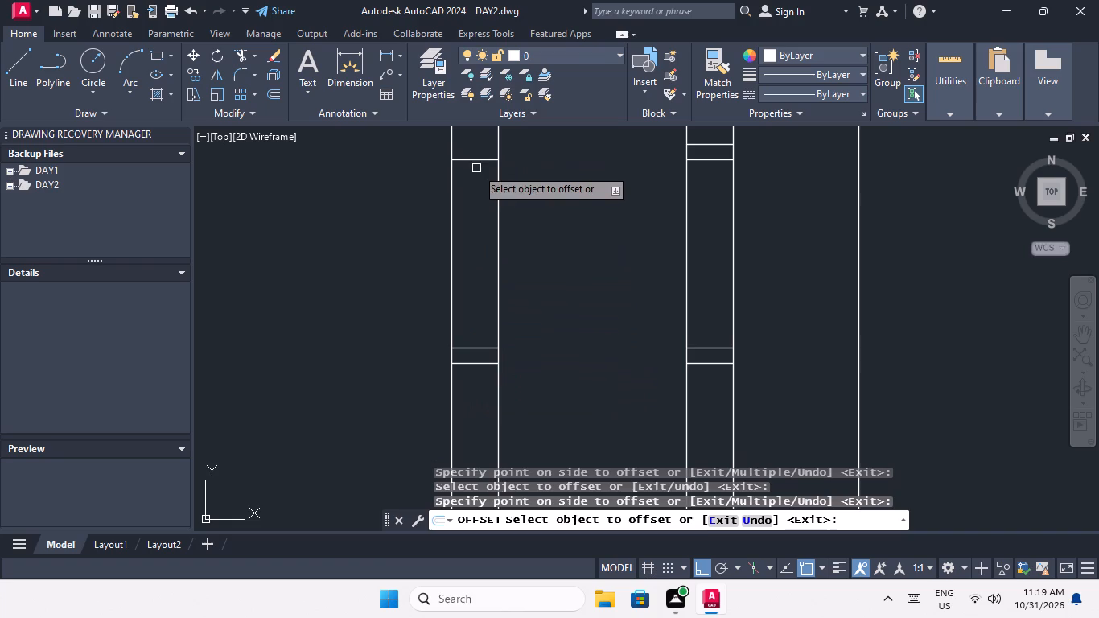
middle_drag(479, 175, 477, 245)
drag(477, 229, 476, 218)
click(476, 172)
Offset both end lines of the window opening 3" outward in the west corridor wall, second row from the bottom.
scroll(480, 175, down, 3)
middle_drag(491, 266, 495, 182)
scroll(498, 241, down, 3)
middle_drag(499, 240, 492, 332)
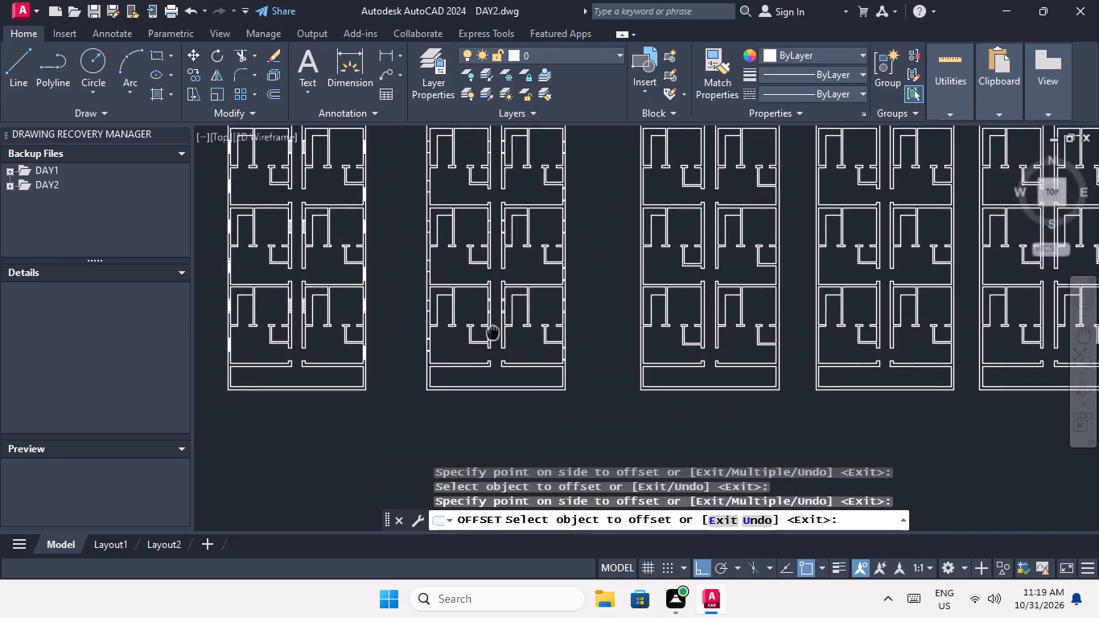
middle_drag(492, 332, 492, 333)
scroll(484, 300, up, 3)
middle_drag(517, 255, 496, 389)
middle_drag(493, 277, 478, 385)
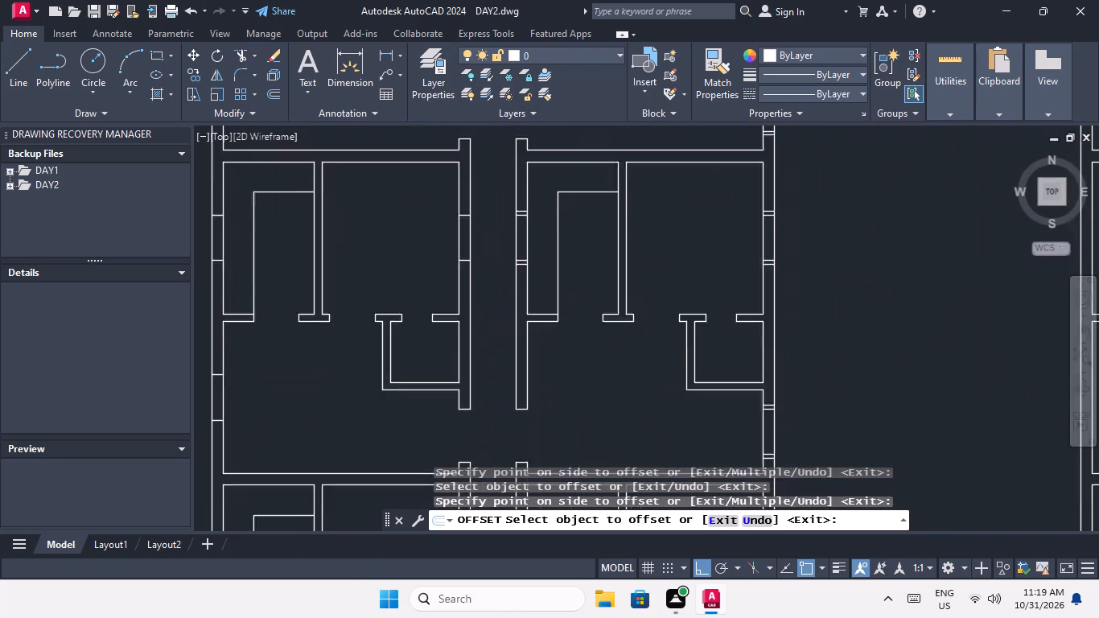
middle_drag(478, 385, 474, 402)
scroll(457, 307, up, 3)
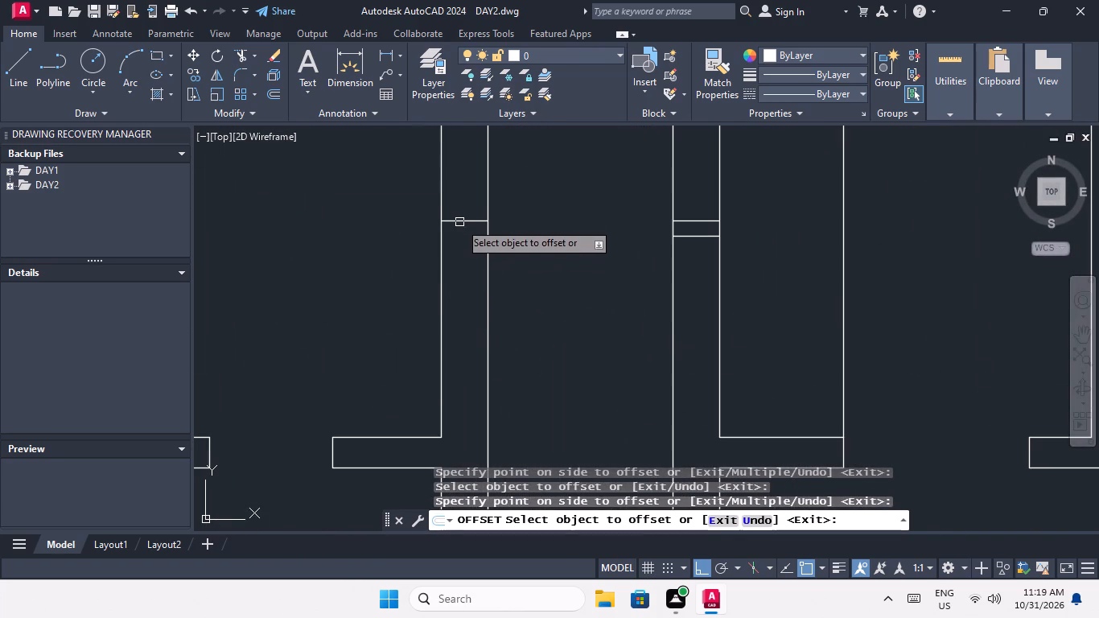
drag(460, 223, 460, 241)
click(461, 264)
middle_drag(477, 257, 463, 397)
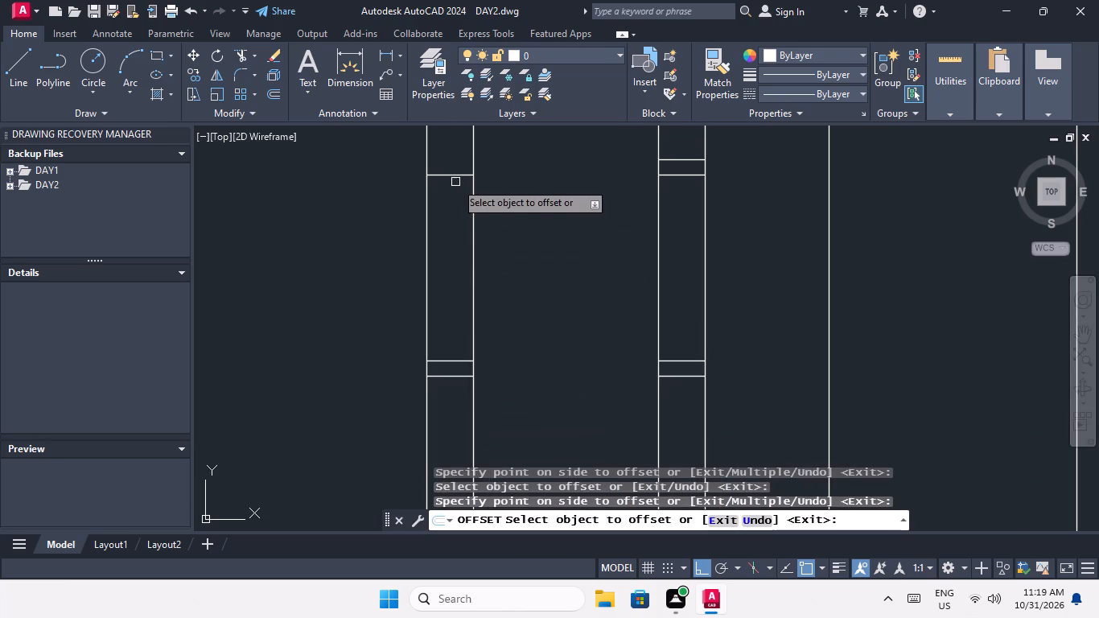
middle_drag(455, 185, 438, 295)
click(435, 285)
click(439, 227)
Offset both end lines of the window opening 3" outward in the west corridor wall, third row from the bottom.
middle_drag(442, 236, 443, 238)
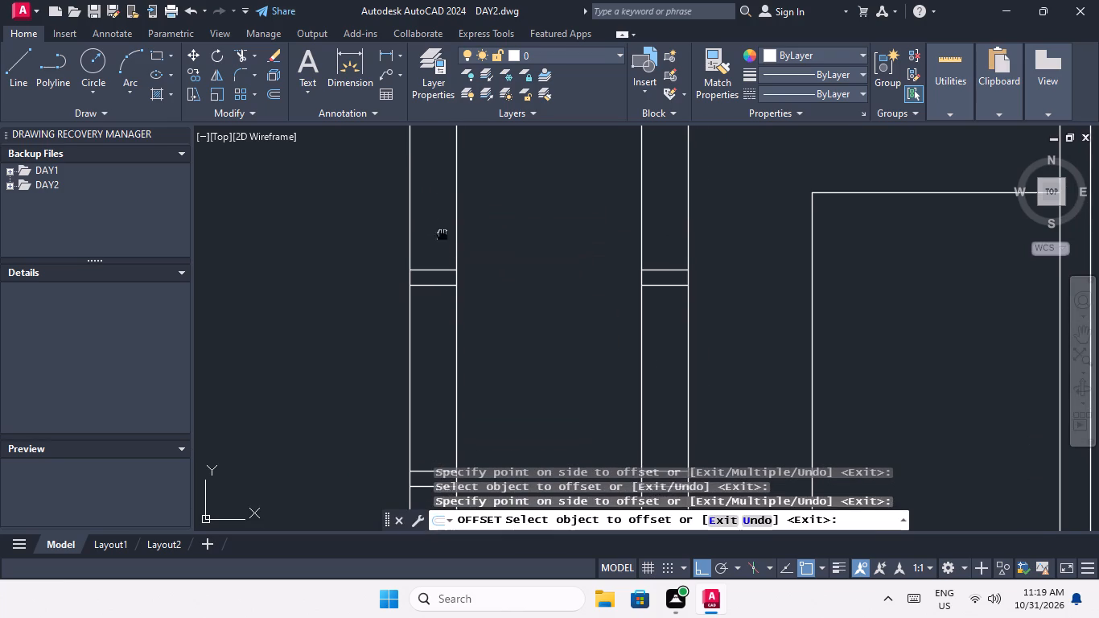
middle_drag(443, 238, 445, 368)
scroll(455, 311, down, 2)
middle_drag(488, 277, 458, 479)
middle_drag(453, 319, 438, 431)
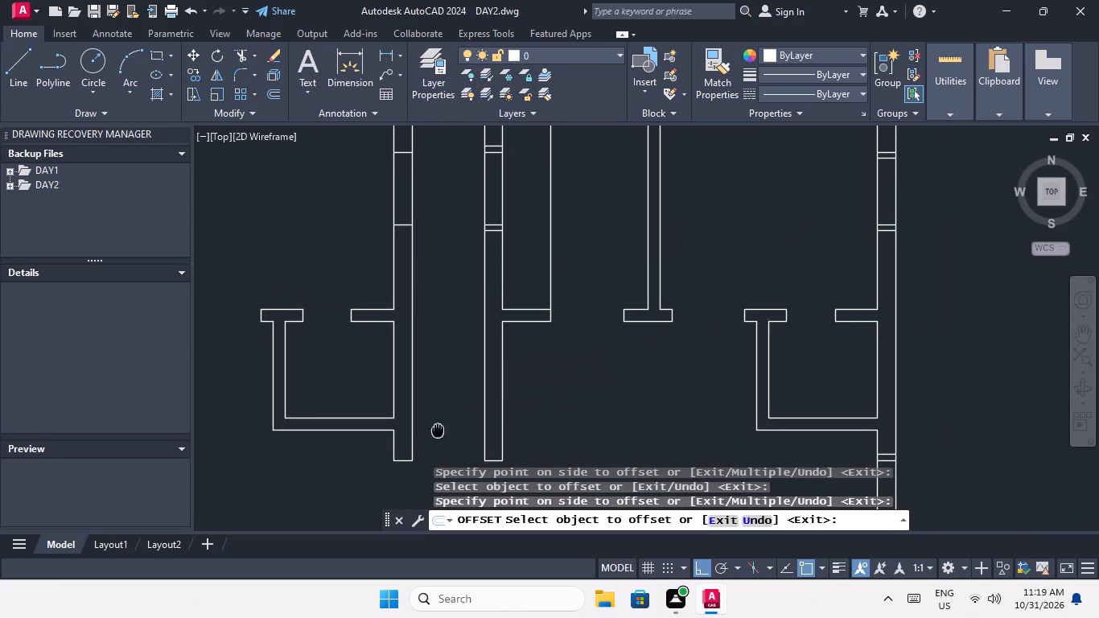
middle_drag(438, 431, 438, 431)
scroll(437, 384, down, 2)
scroll(423, 319, up, 3)
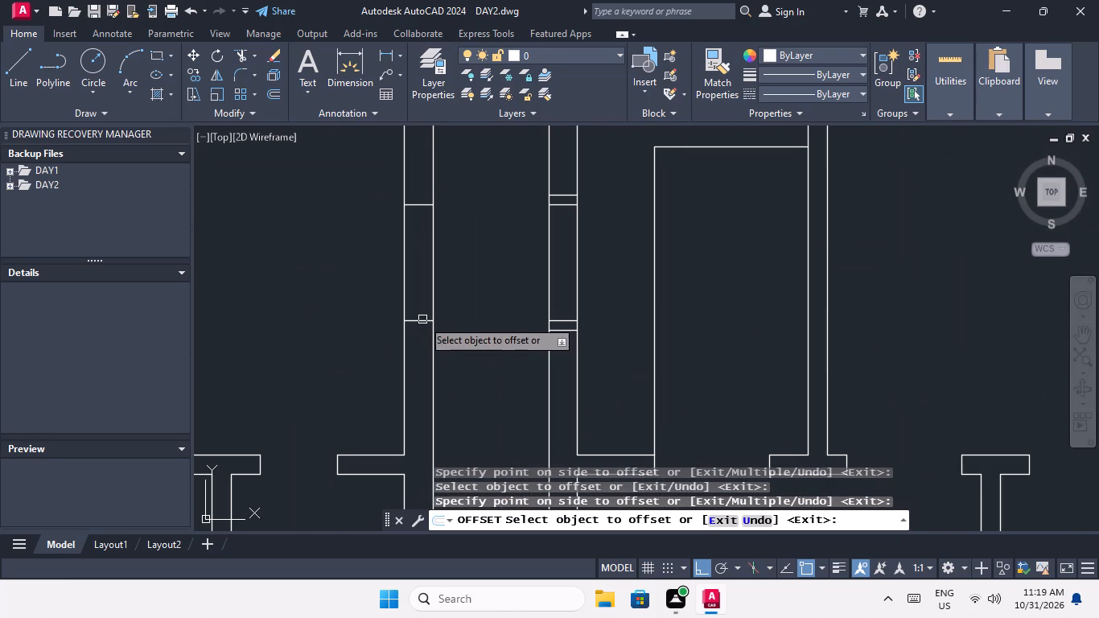
drag(422, 319, 415, 373)
click(414, 377)
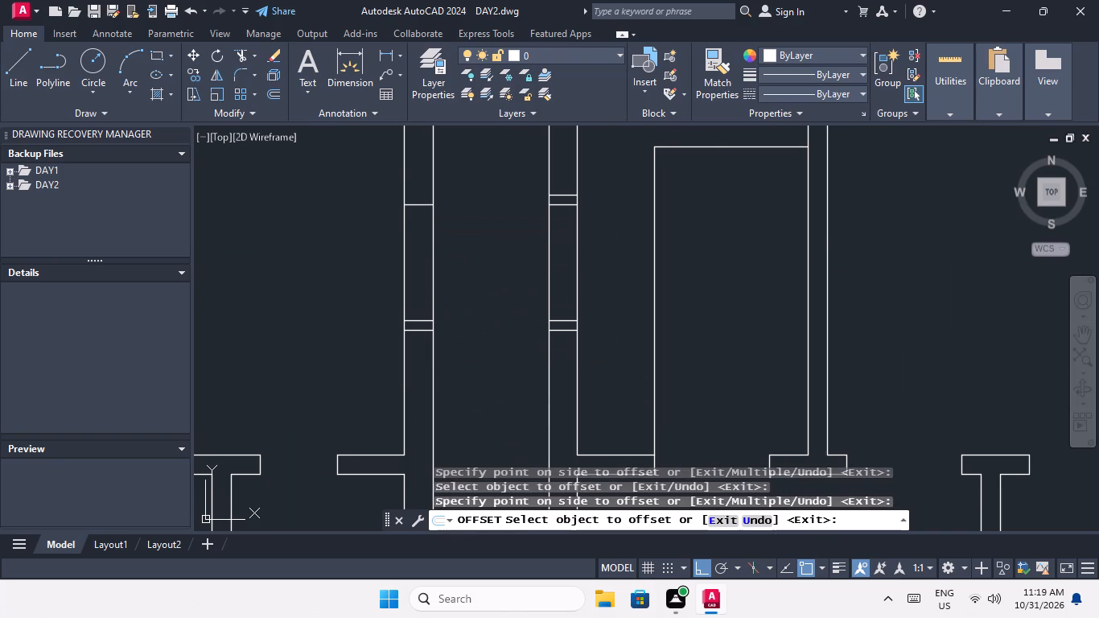
click(418, 207)
click(418, 175)
Offset both end lines of the window opening 3" outward in the west corridor wall, top row.
middle_drag(468, 270, 471, 410)
scroll(469, 347, down, 1)
middle_drag(469, 346, 465, 427)
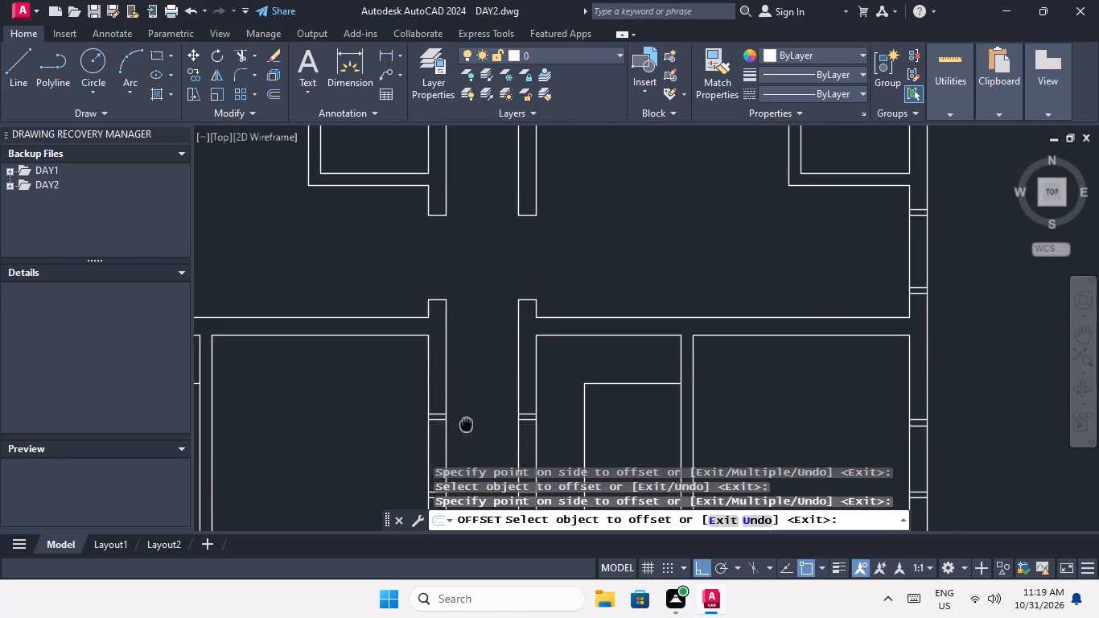
middle_drag(465, 427, 462, 443)
middle_drag(463, 363, 463, 473)
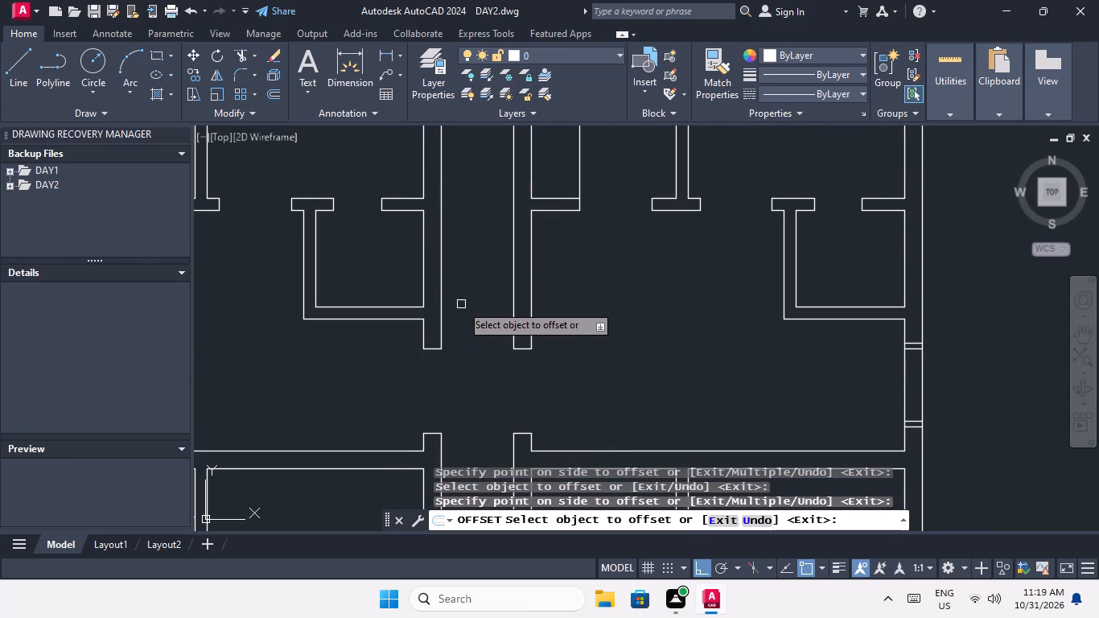
middle_drag(461, 314, 454, 381)
scroll(455, 336, down, 2)
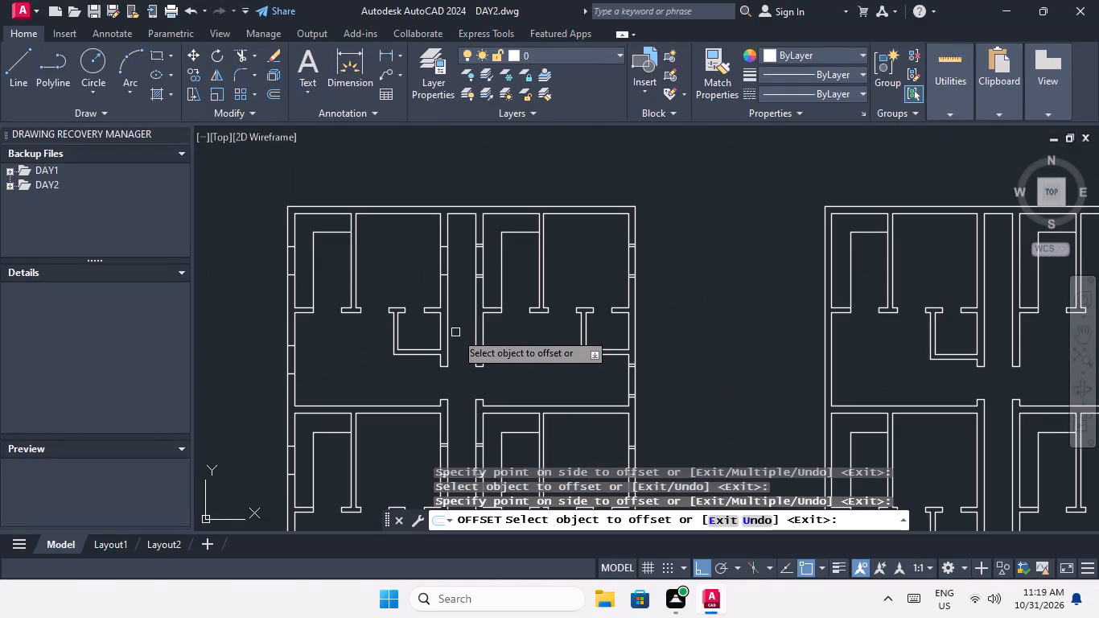
scroll(443, 269, up, 3)
drag(444, 295, 444, 309)
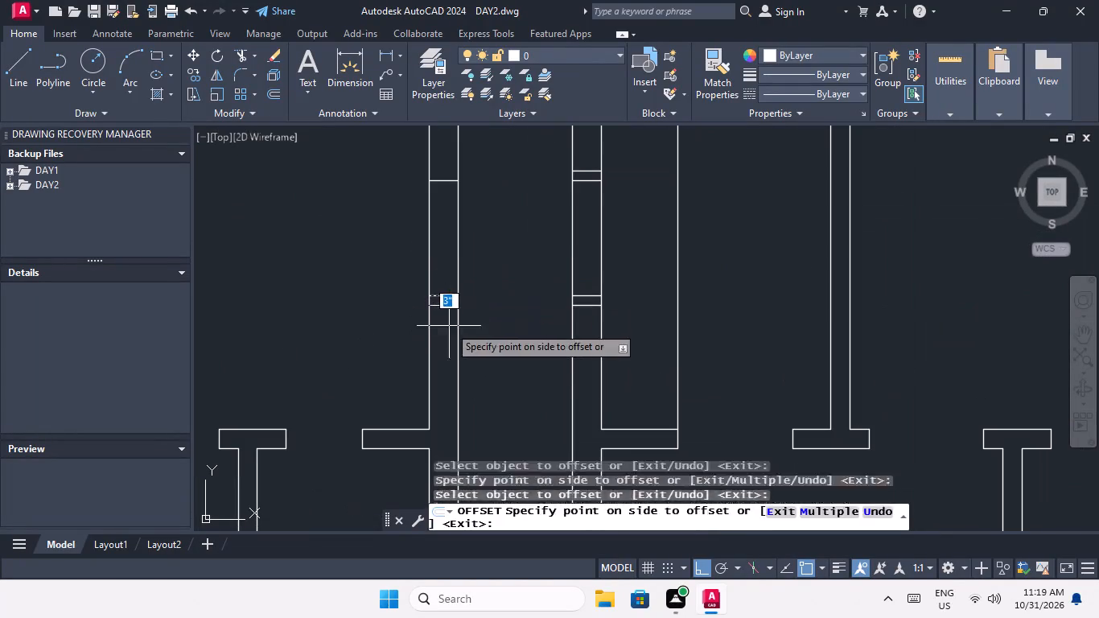
click(449, 326)
middle_drag(528, 271, 522, 341)
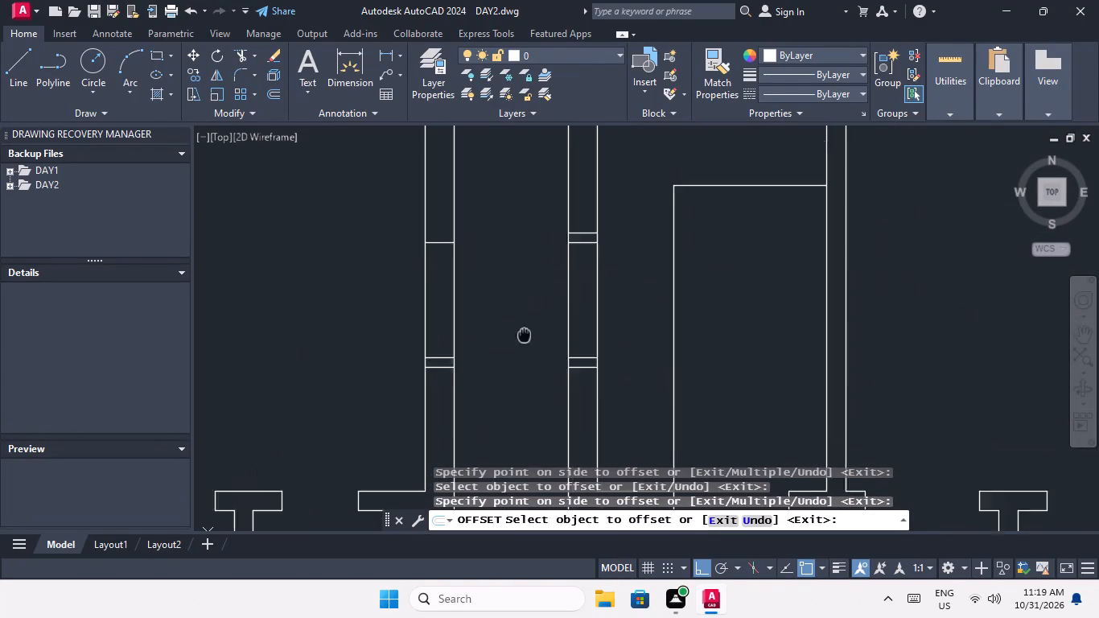
middle_drag(522, 341, 508, 400)
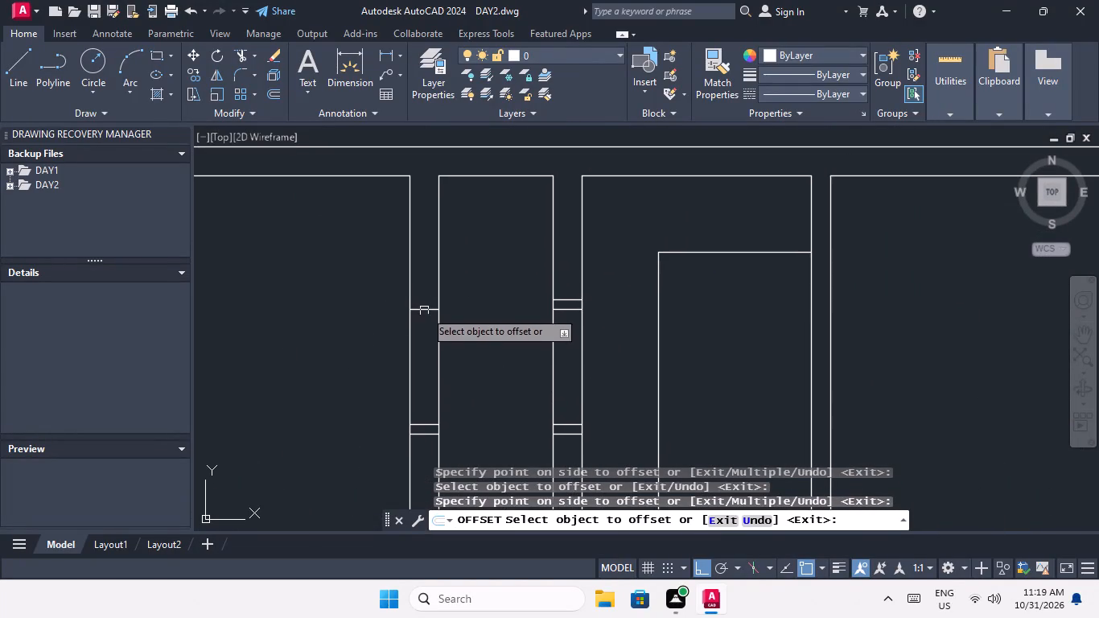
drag(425, 311, 425, 301)
click(425, 266)
Offset both end lines of the northern window opening 3" outward in the outer west wall, top row.
scroll(472, 284, down, 2)
middle_drag(438, 337, 542, 293)
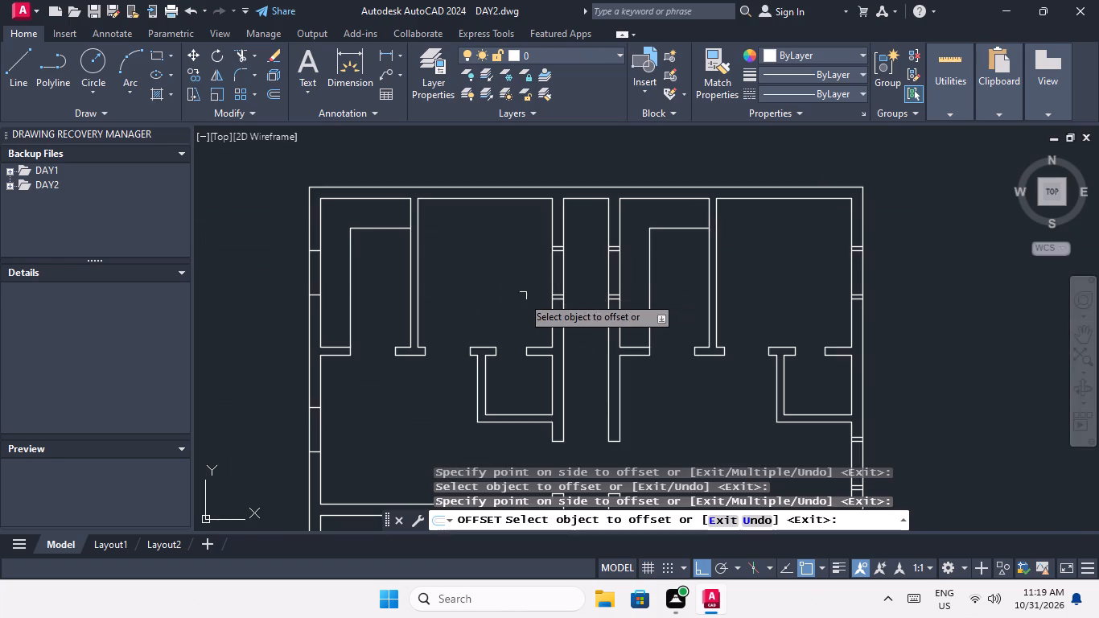
scroll(517, 294, down, 2)
middle_drag(475, 342, 503, 323)
scroll(465, 254, up, 3)
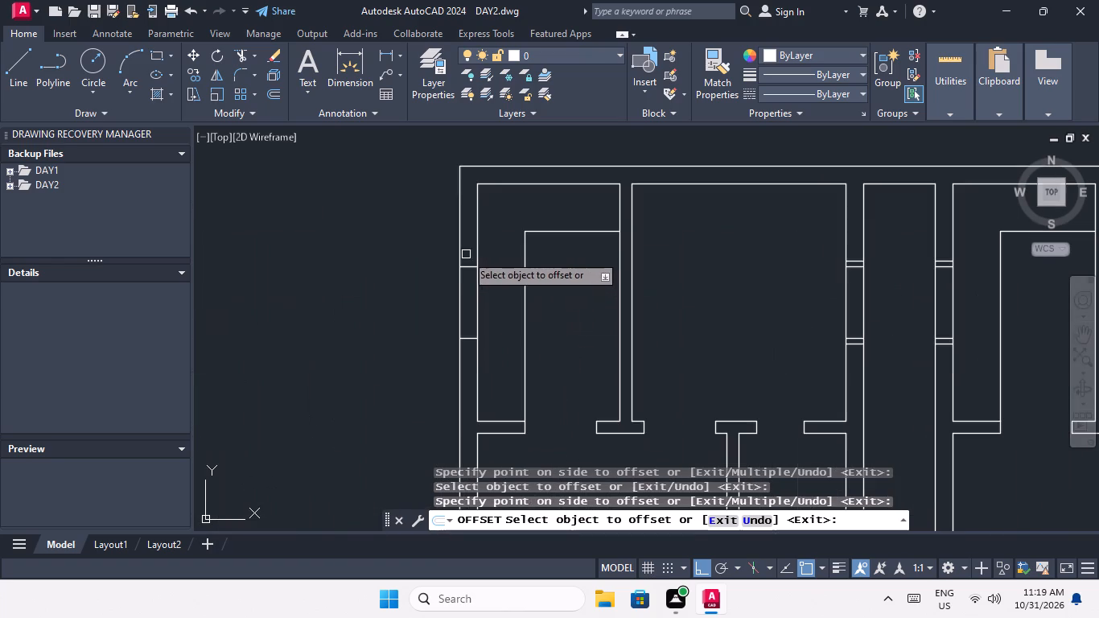
scroll(474, 261, up, 2)
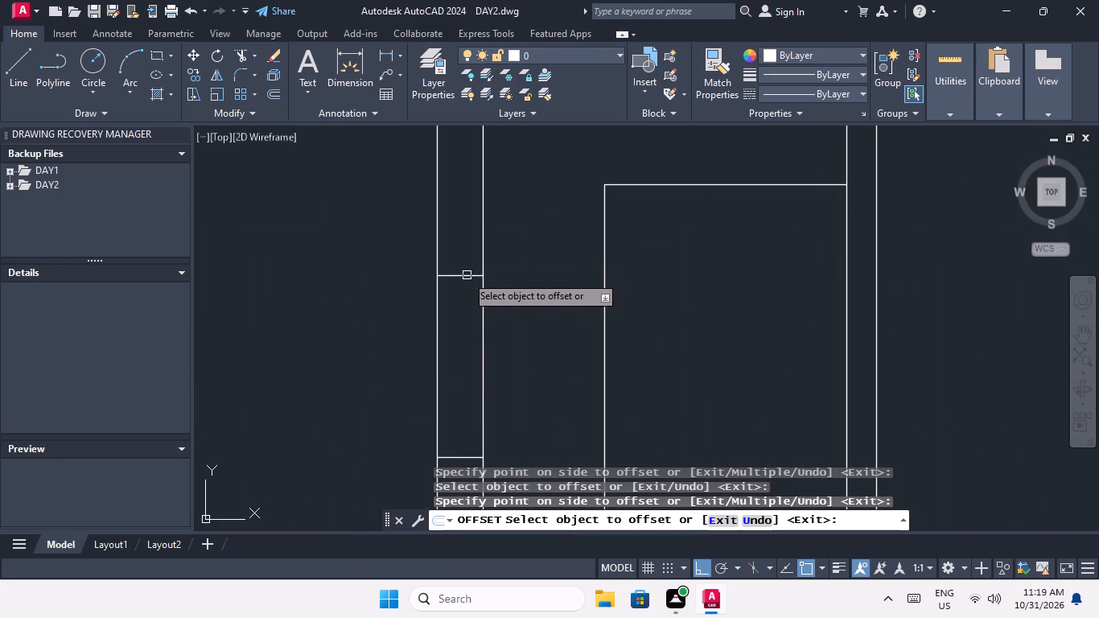
drag(465, 276, 465, 265)
click(463, 225)
scroll(457, 239, down, 2)
scroll(456, 331, up, 2)
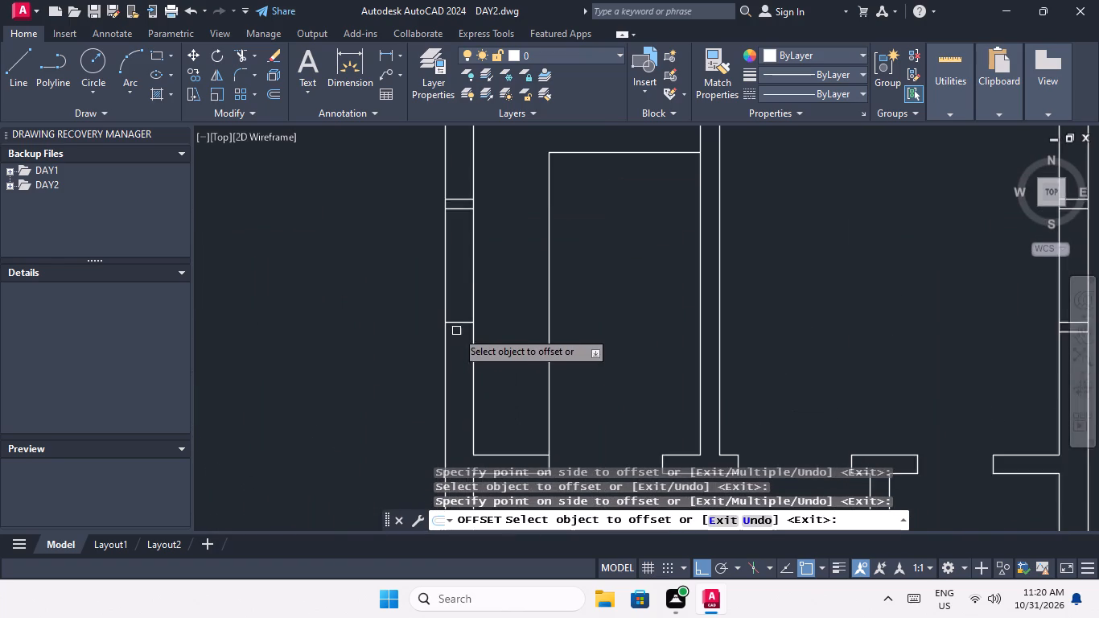
click(463, 319)
click(462, 343)
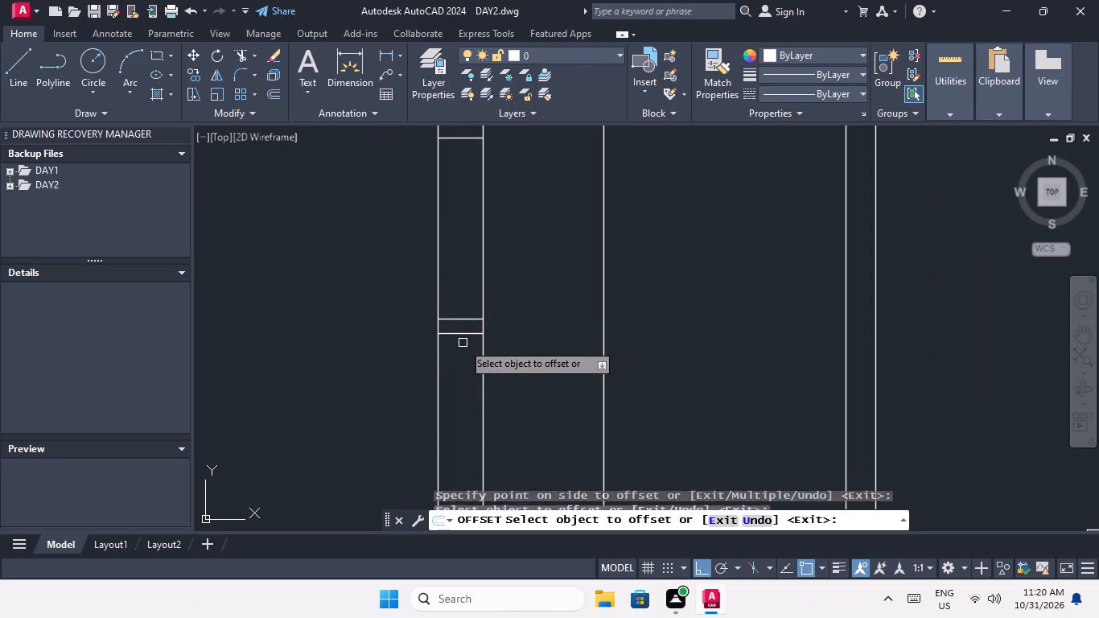
Offset both end lines of the southern window opening 3" outward in the outer west wall, top row.
scroll(464, 293, down, 1)
middle_drag(481, 311, 481, 179)
scroll(483, 232, down, 2)
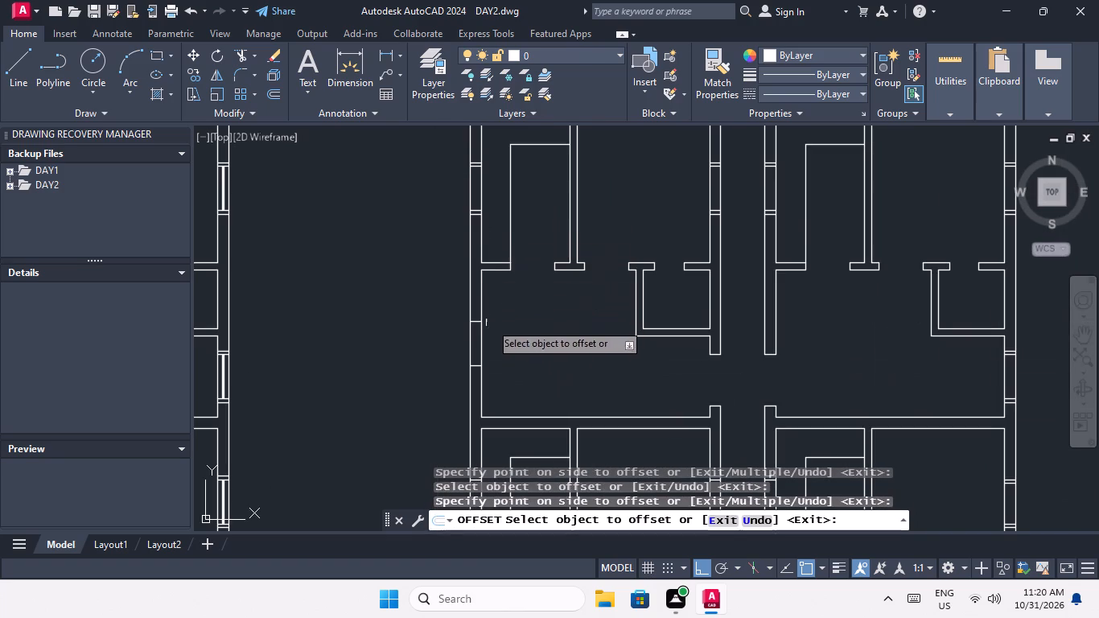
scroll(482, 332, up, 2)
drag(463, 307, 463, 292)
click(463, 258)
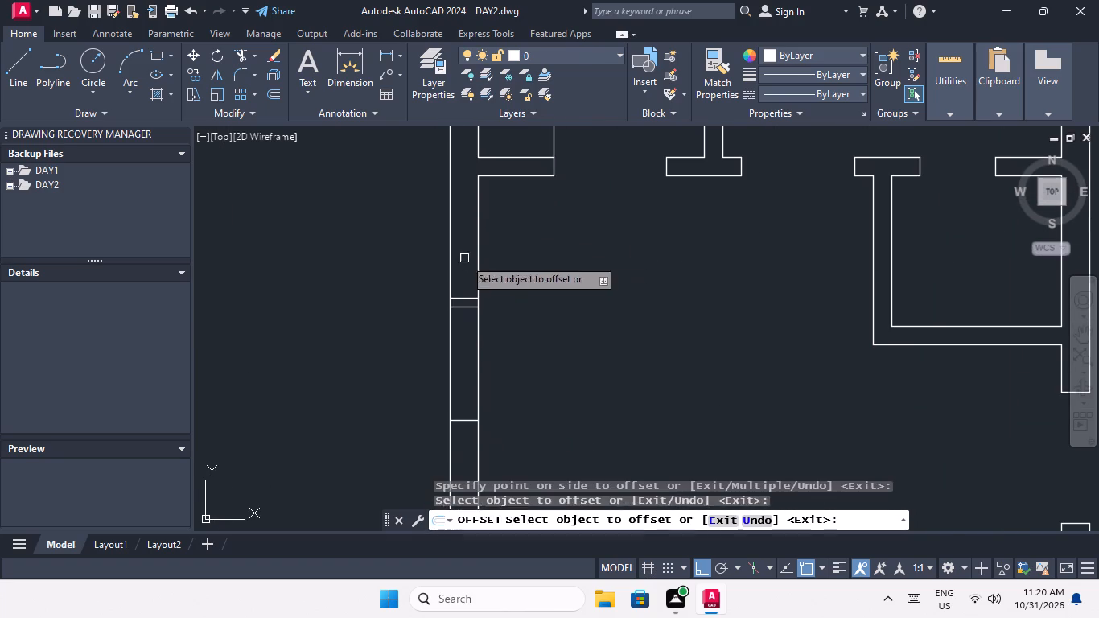
middle_drag(463, 356, 469, 270)
click(472, 336)
click(472, 359)
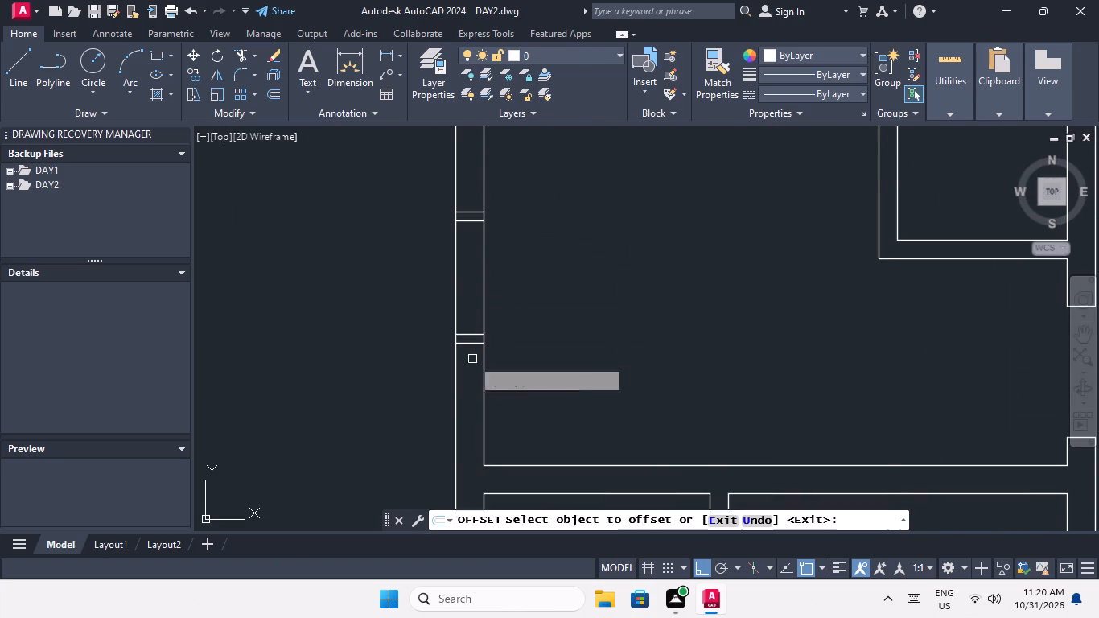
Offset both end lines of the northern window opening 3" outward in the outer west wall, second row from the top.
scroll(492, 282, down, 2)
middle_drag(512, 305, 513, 245)
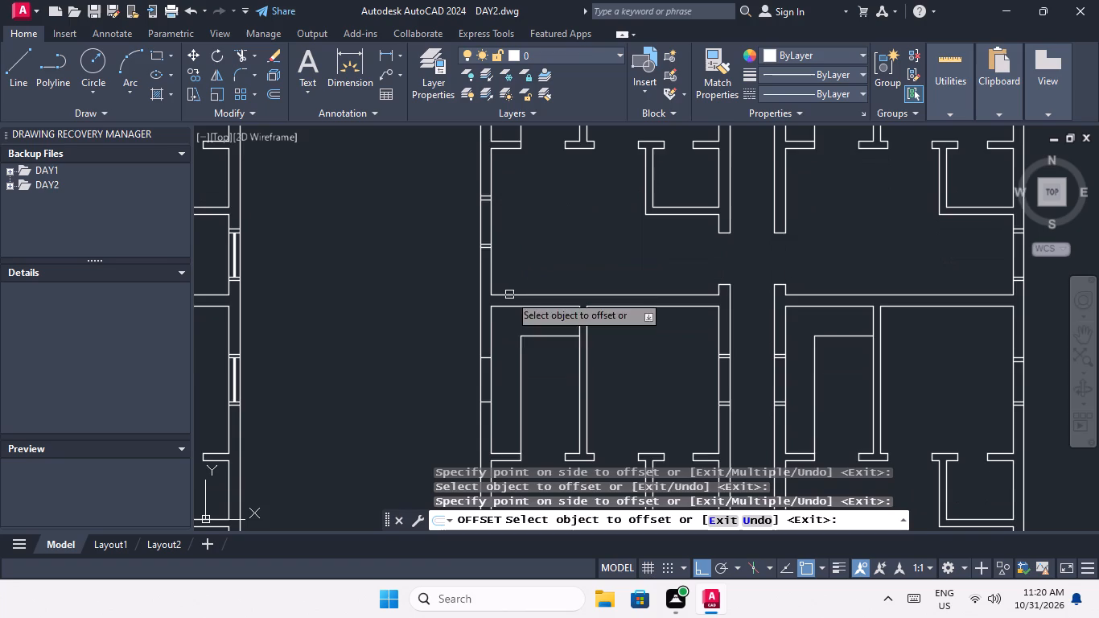
middle_drag(505, 319, 503, 265)
scroll(478, 299, up, 2)
drag(492, 310, 492, 299)
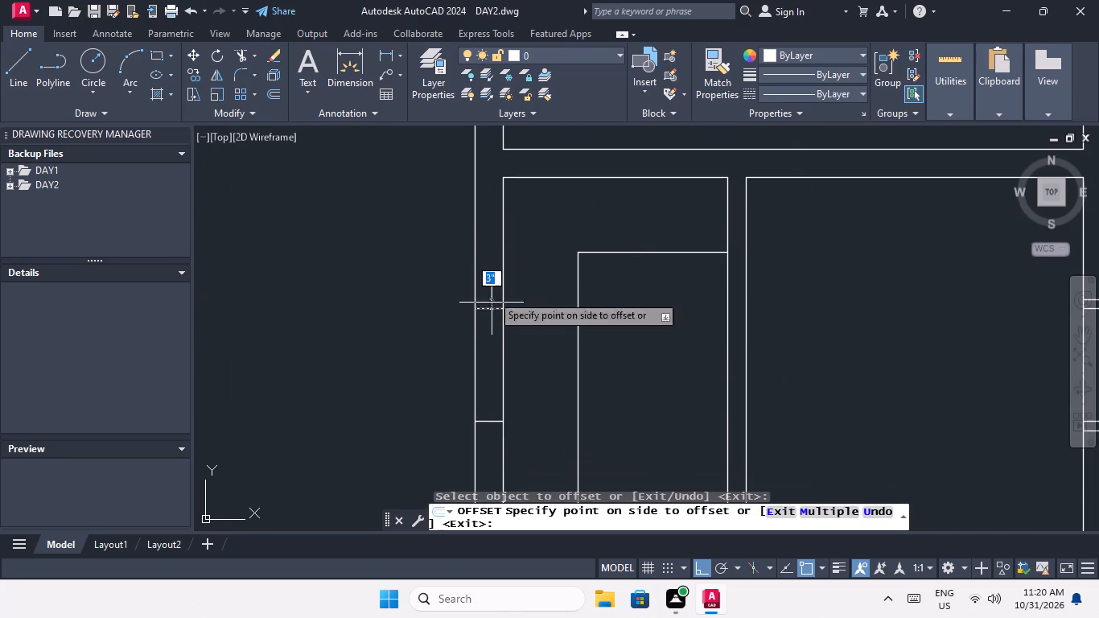
click(495, 257)
scroll(514, 291, down, 1)
scroll(498, 380, up, 1)
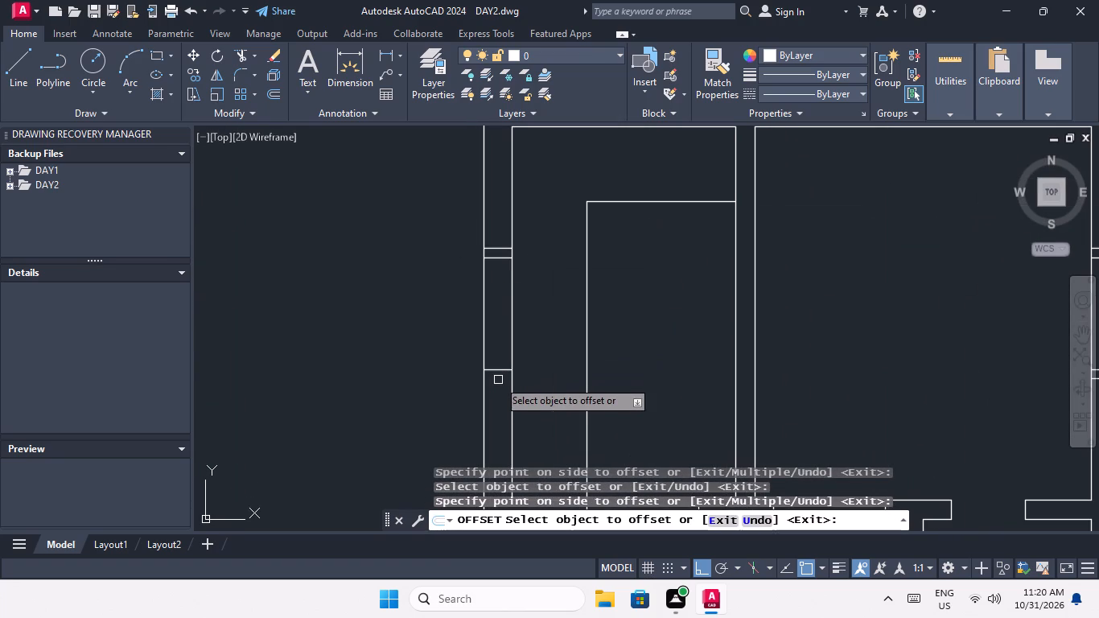
click(498, 369)
click(500, 393)
Offset both end lines of the southern window opening 3" outward in the outer west wall, second row from the top.
scroll(513, 290, down, 1)
middle_drag(548, 320, 554, 158)
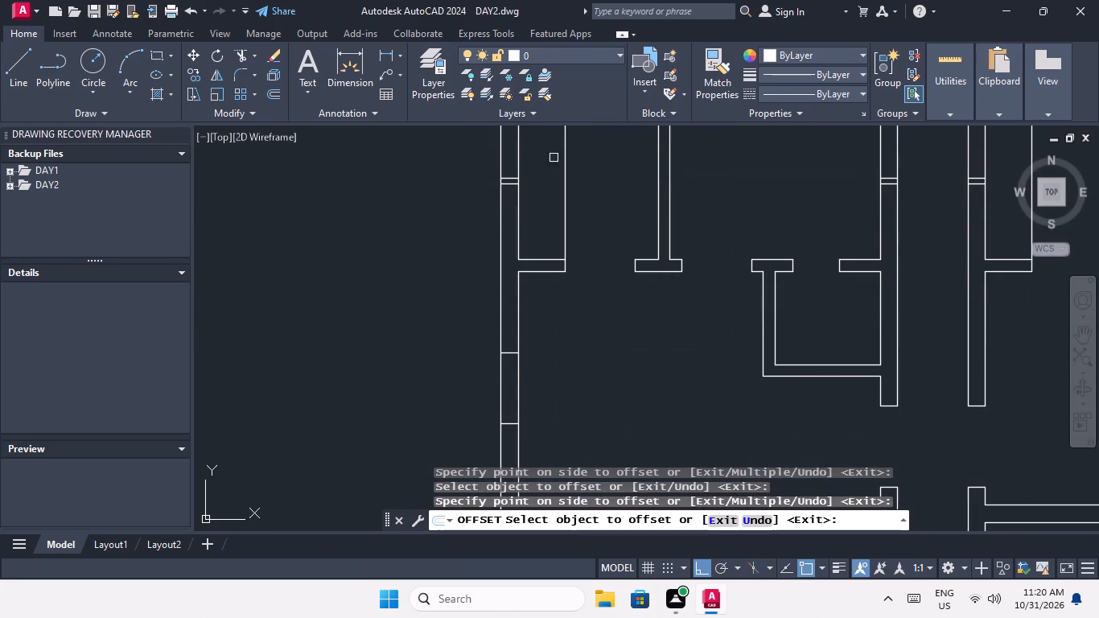
drag(510, 353, 510, 344)
drag(512, 302, 517, 309)
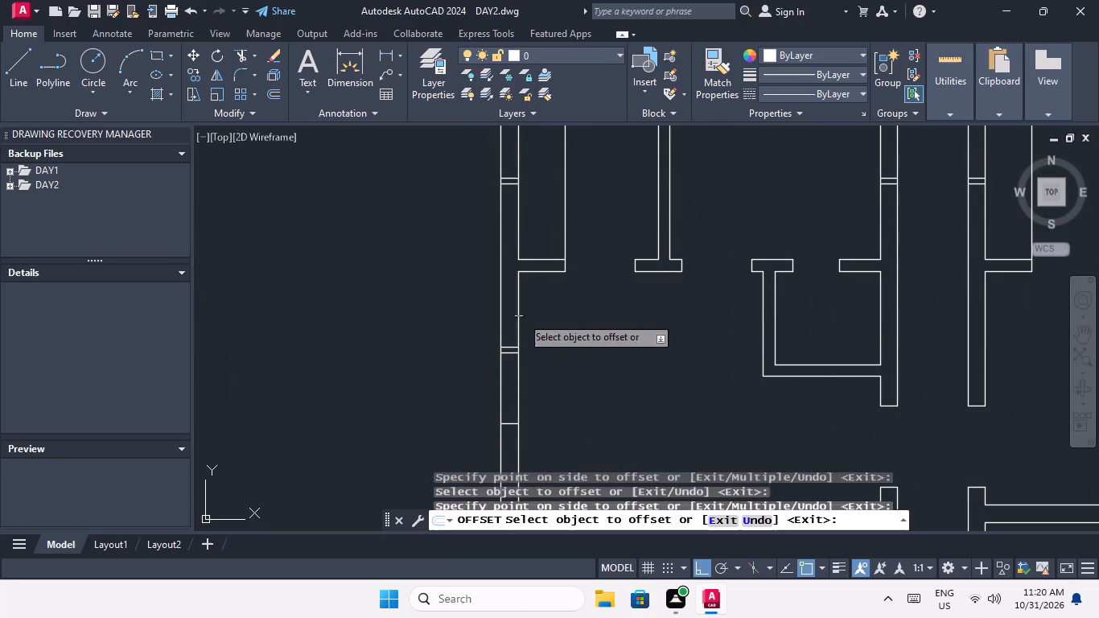
middle_drag(562, 362, 562, 323)
middle_click(562, 278)
middle_drag(508, 330, 507, 240)
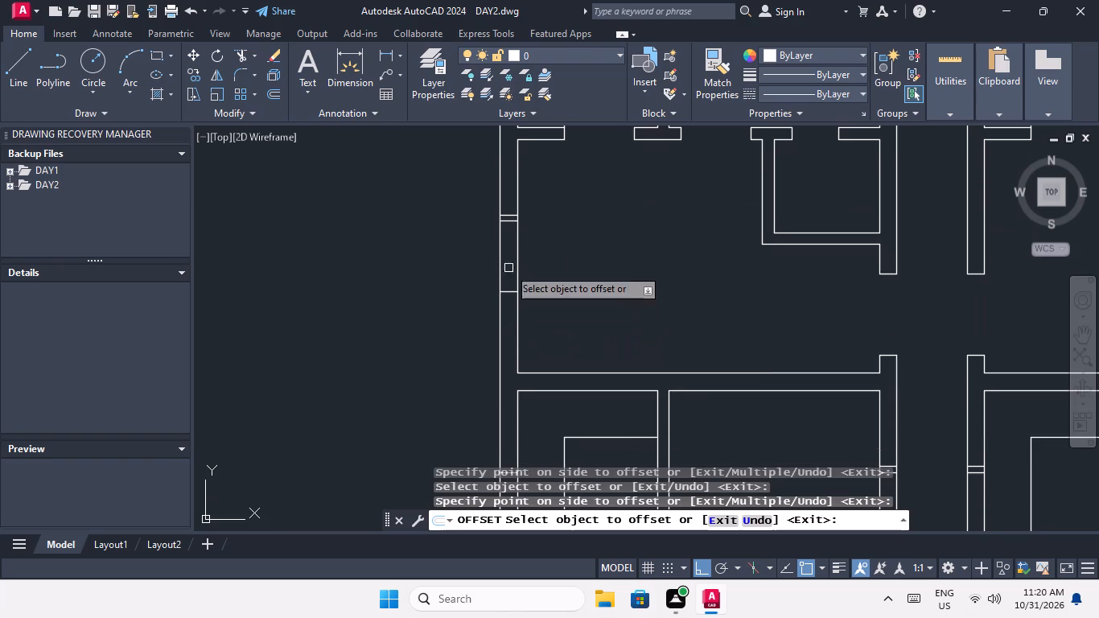
click(510, 293)
click(511, 306)
Offset both end lines of the northern window opening 3" outward in the outer west wall, third row from the top.
scroll(541, 271, down, 1)
middle_drag(541, 271, 504, 332)
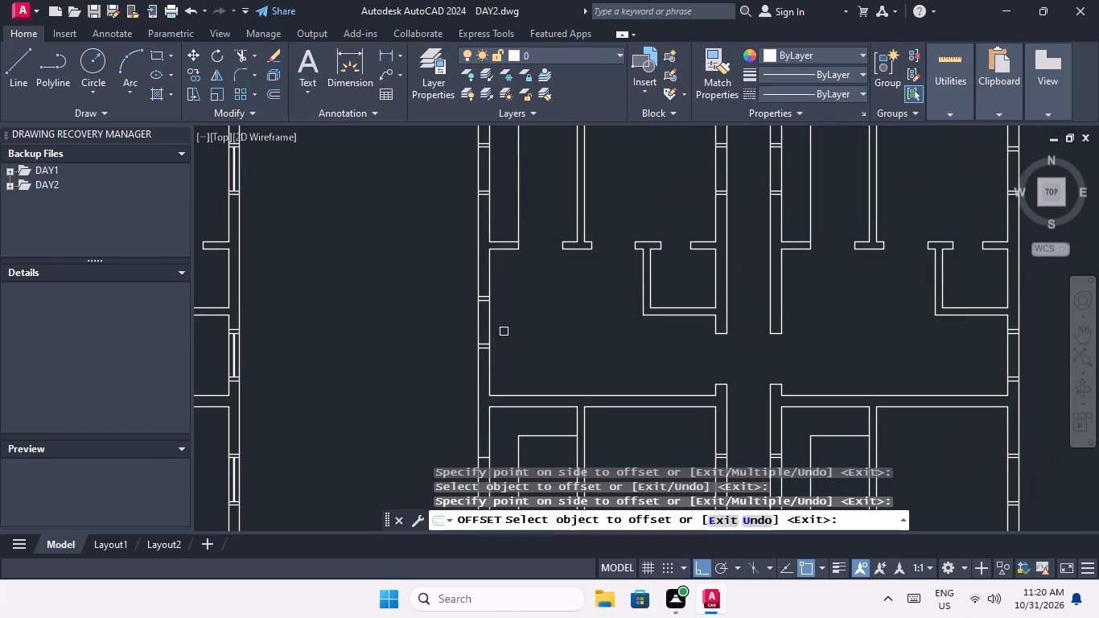
middle_drag(524, 299, 528, 159)
scroll(493, 312, up, 1)
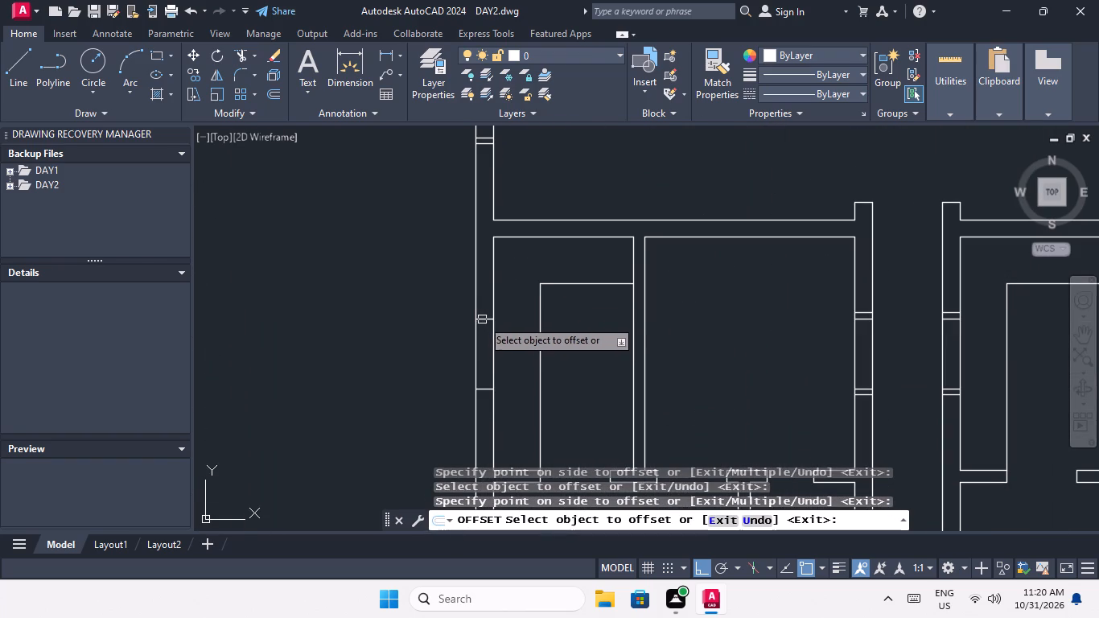
drag(485, 320, 486, 303)
click(486, 271)
middle_drag(505, 290, 504, 238)
scroll(504, 237, up, 1)
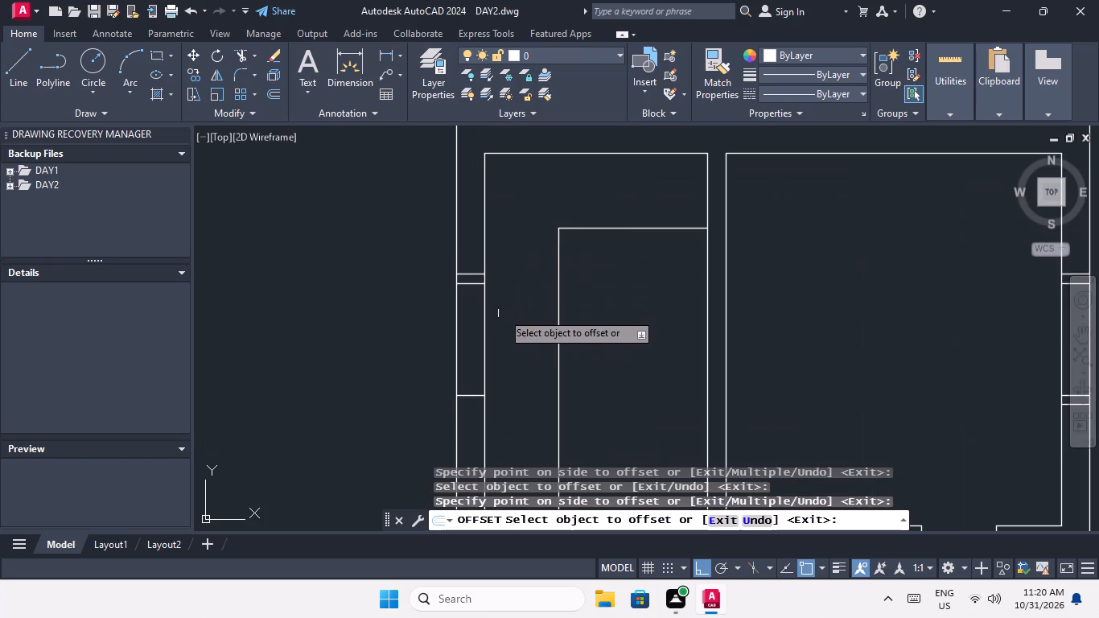
middle_drag(501, 311, 497, 234)
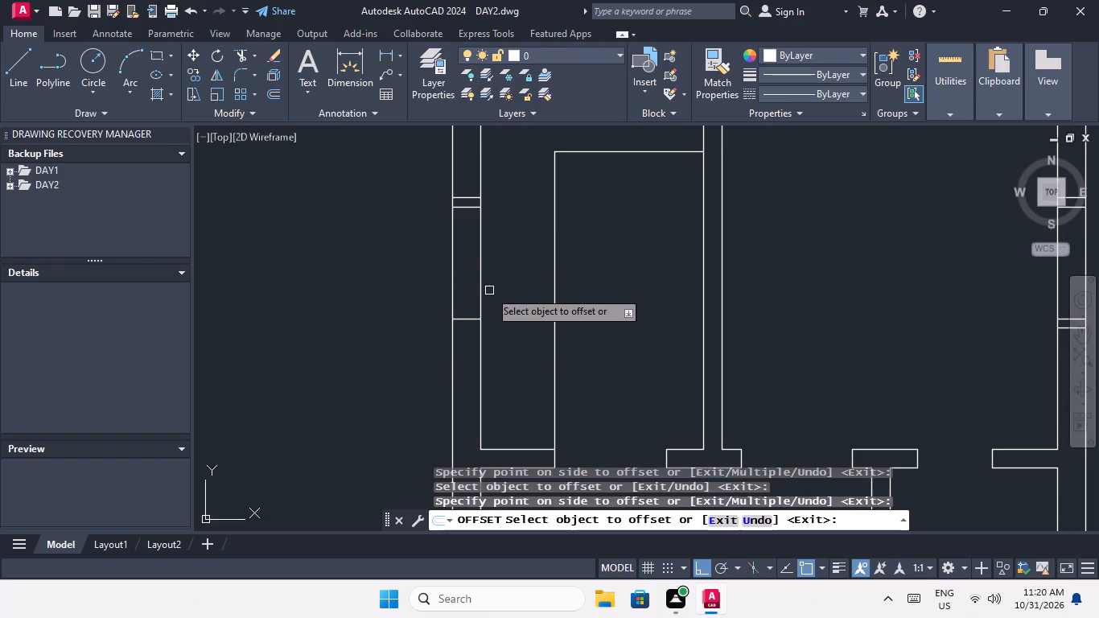
drag(473, 320, 473, 334)
click(473, 348)
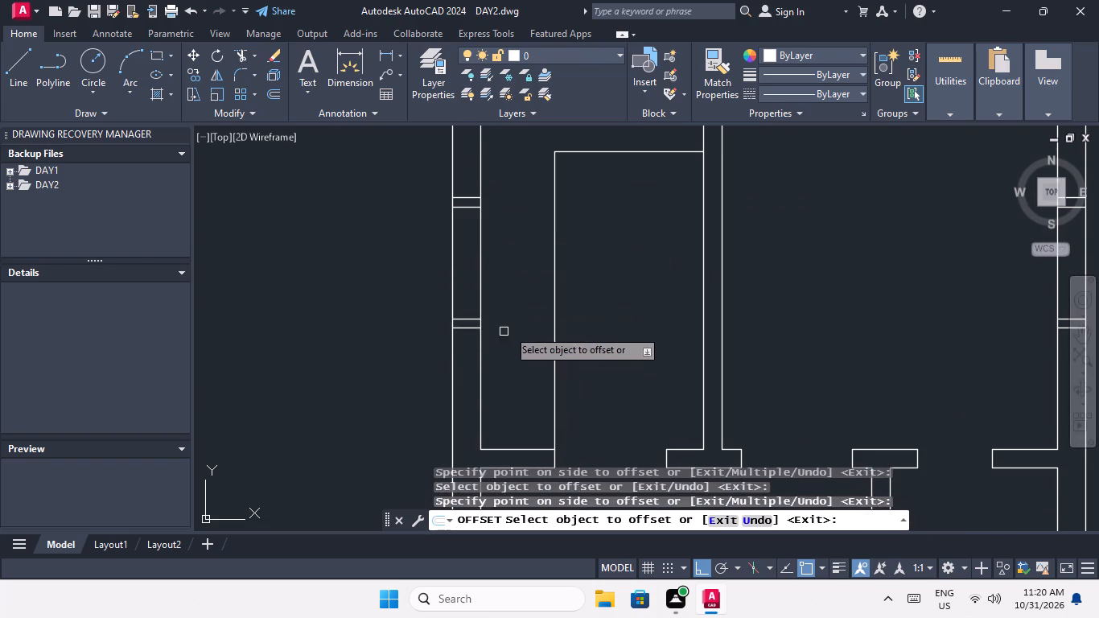
Offset both end lines of the southern window opening 3" outward in the outer west wall, third row from the top.
middle_drag(522, 306, 512, 198)
scroll(512, 201, down, 2)
middle_drag(514, 263, 514, 182)
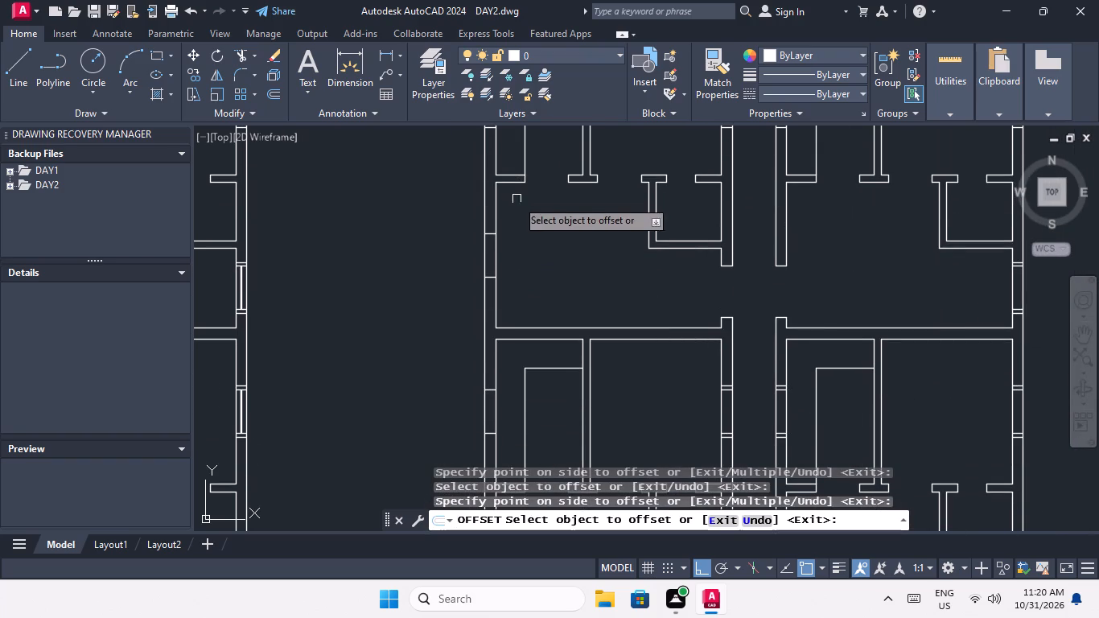
scroll(489, 230, up, 1)
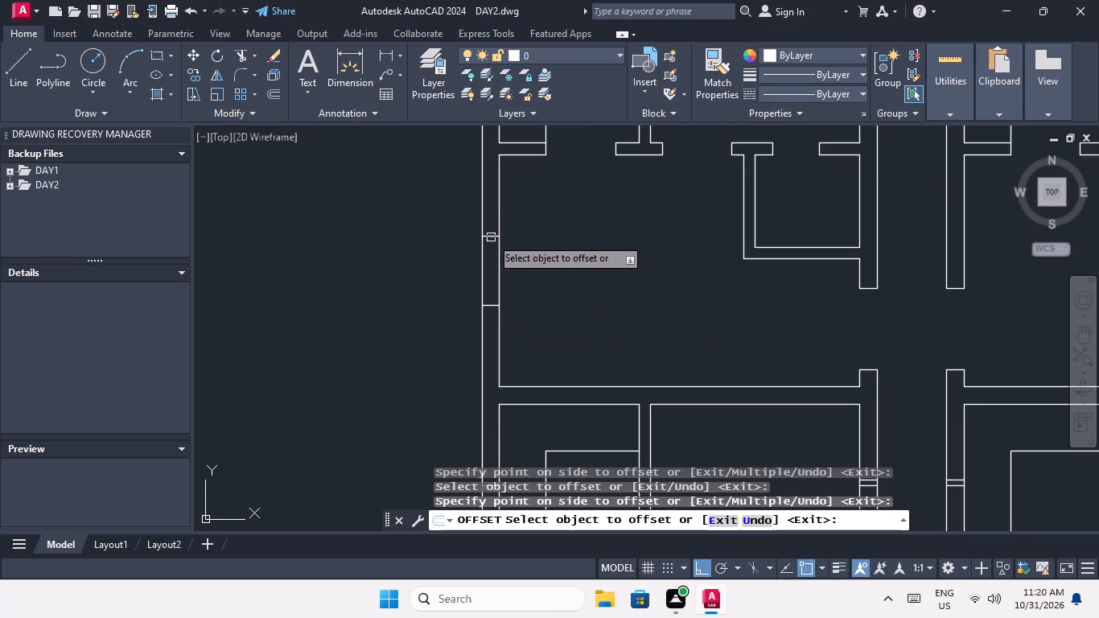
drag(491, 237, 495, 211)
click(498, 187)
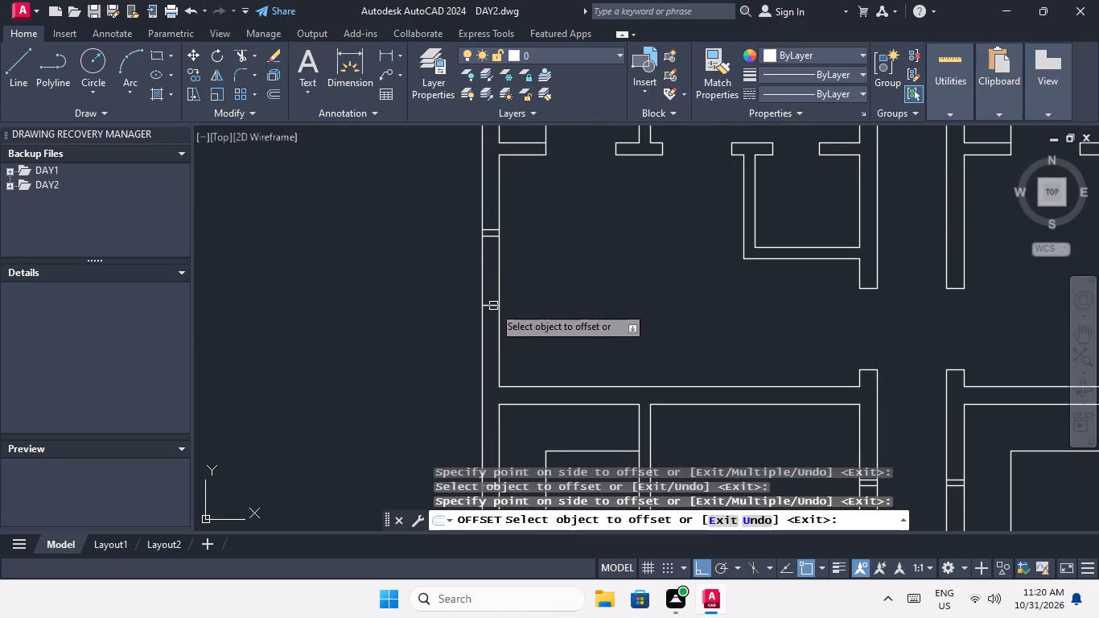
drag(493, 306, 490, 315)
click(490, 316)
Offset both end lines of the northern window opening 3" outward in the outer west wall, bottom row, and finish offsetting.
middle_drag(551, 269, 519, 192)
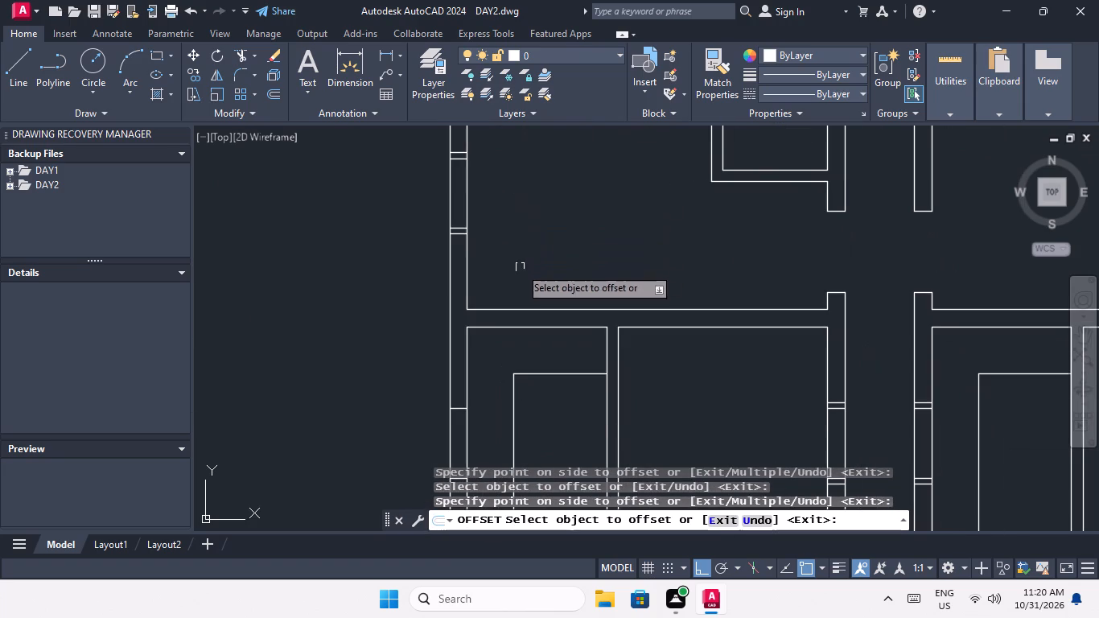
middle_drag(488, 376, 471, 269)
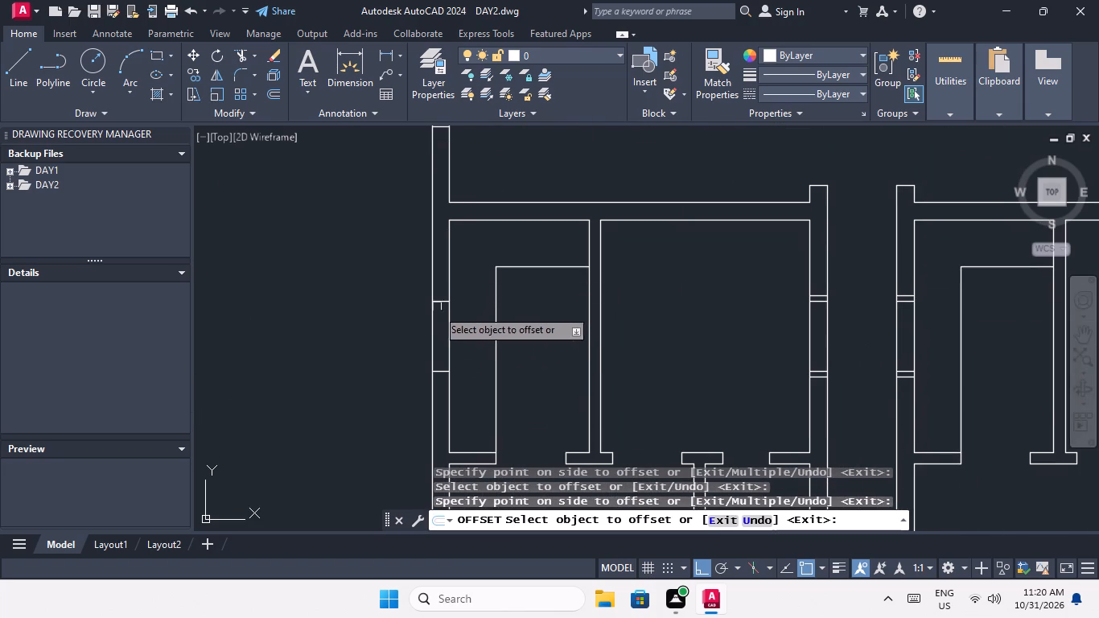
scroll(453, 303, up, 2)
drag(424, 299, 423, 279)
click(410, 218)
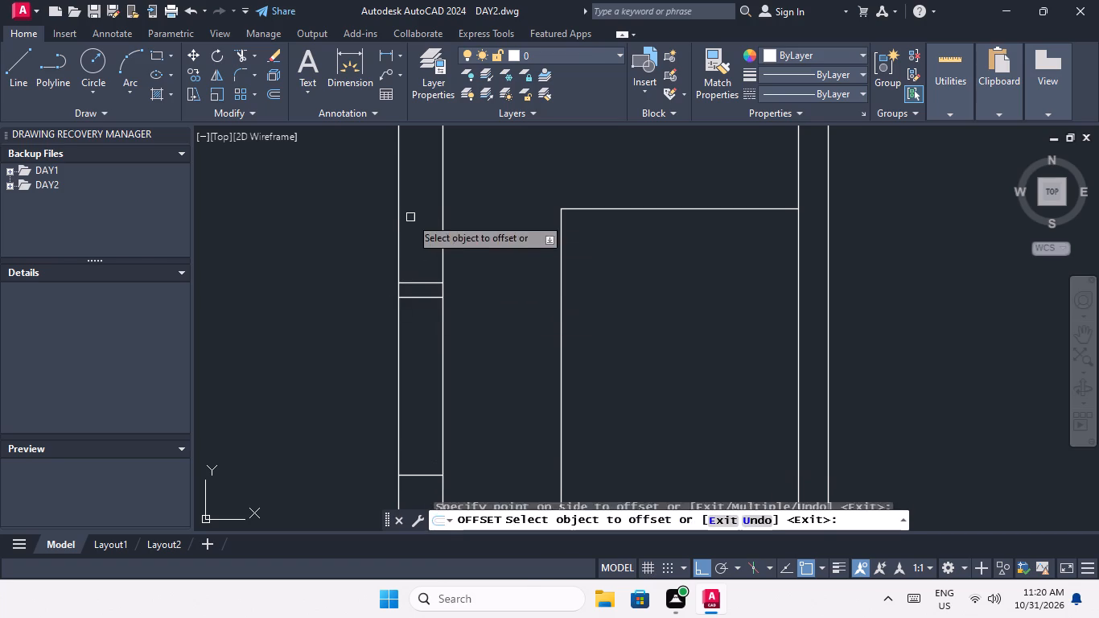
scroll(415, 214, down, 2)
scroll(420, 320, up, 2)
drag(420, 312, 418, 319)
click(418, 335)
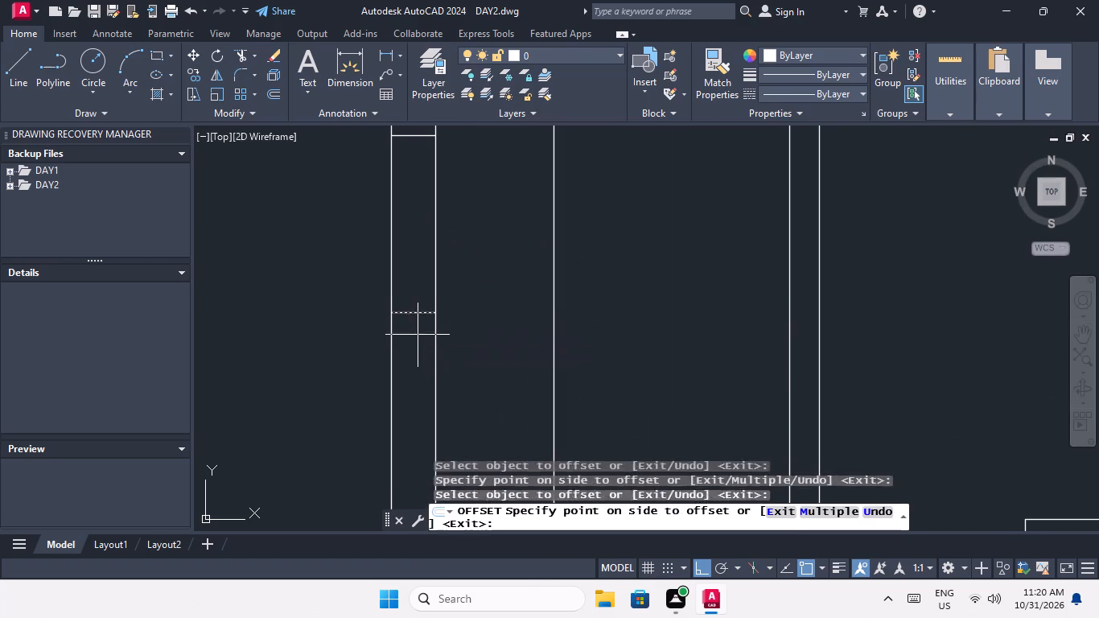
key(Escape)
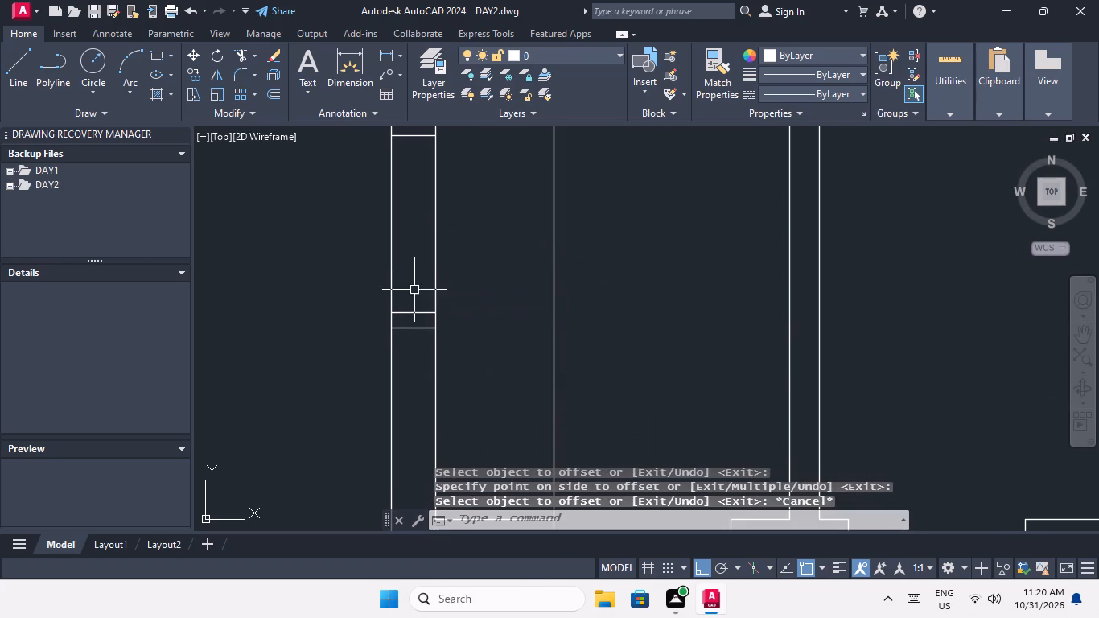
Draw a 3' centre line between the midpoints of the inner end lines of the bottom row's southern window opening, outer west wall.
scroll(470, 257, down, 3)
middle_drag(461, 270, 451, 266)
scroll(460, 261, down, 3)
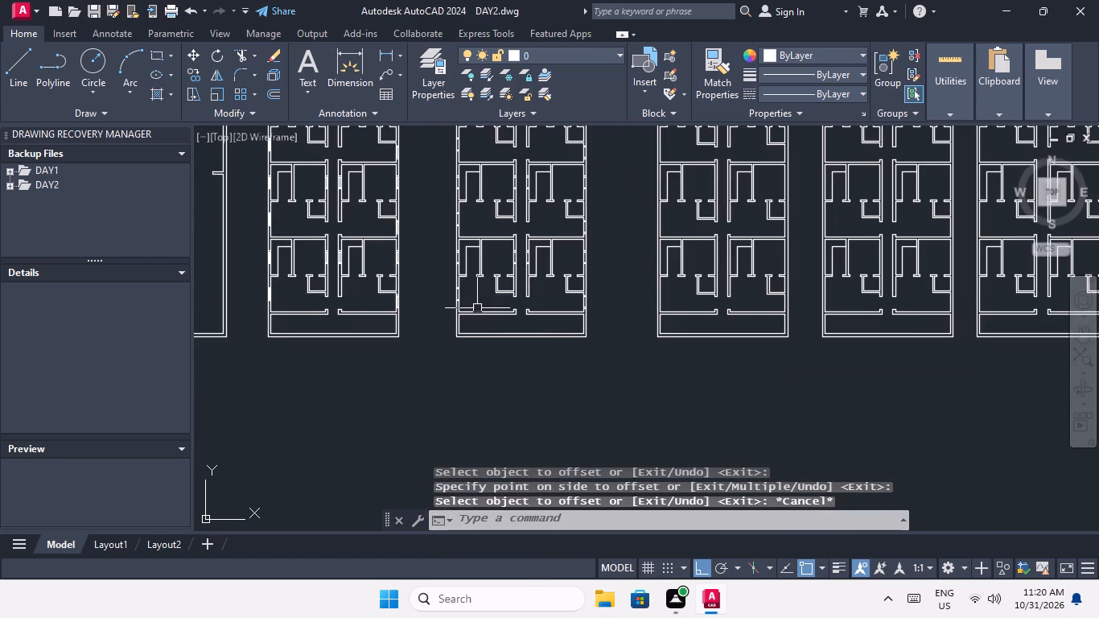
middle_drag(475, 308, 394, 362)
scroll(412, 358, up, 3)
middle_drag(413, 352, 498, 352)
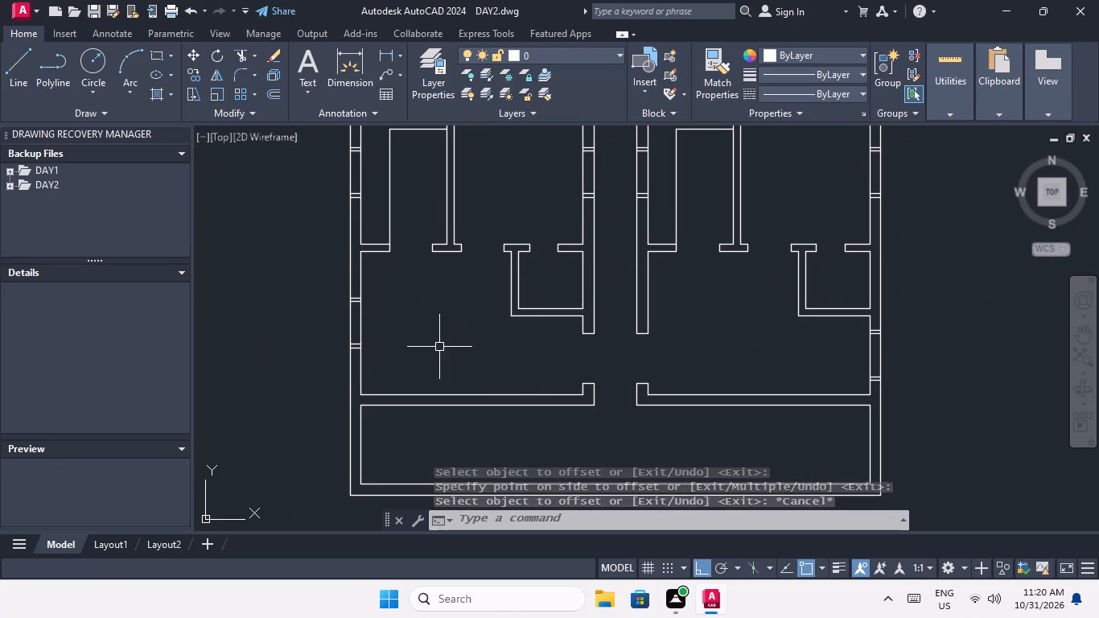
key(Escape)
key(Escape)
text(l)
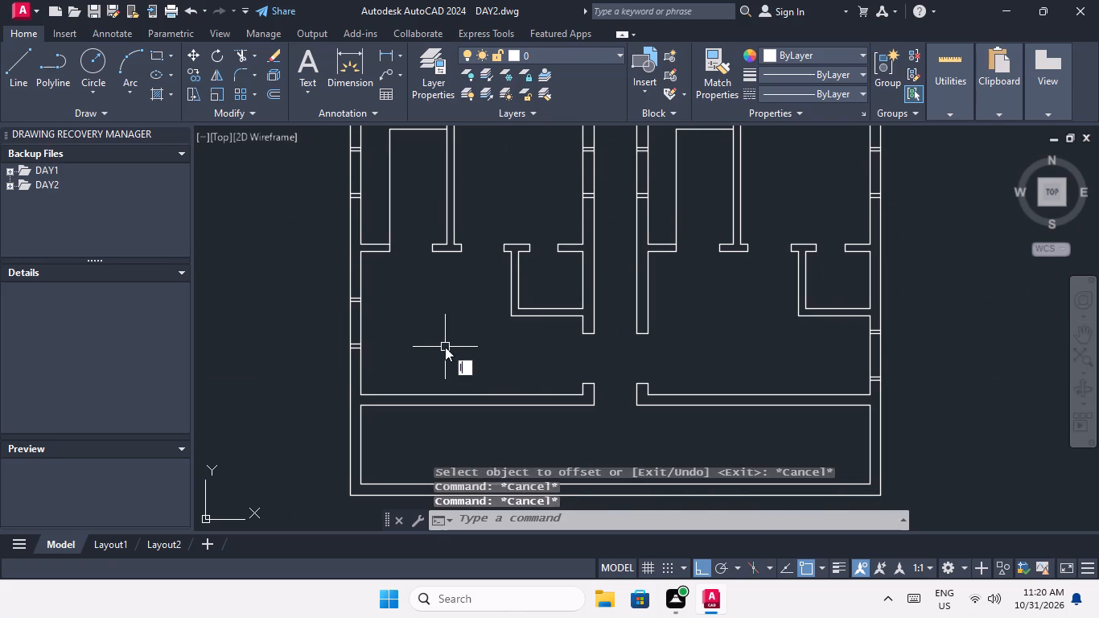
key(space)
scroll(328, 297, up, 3)
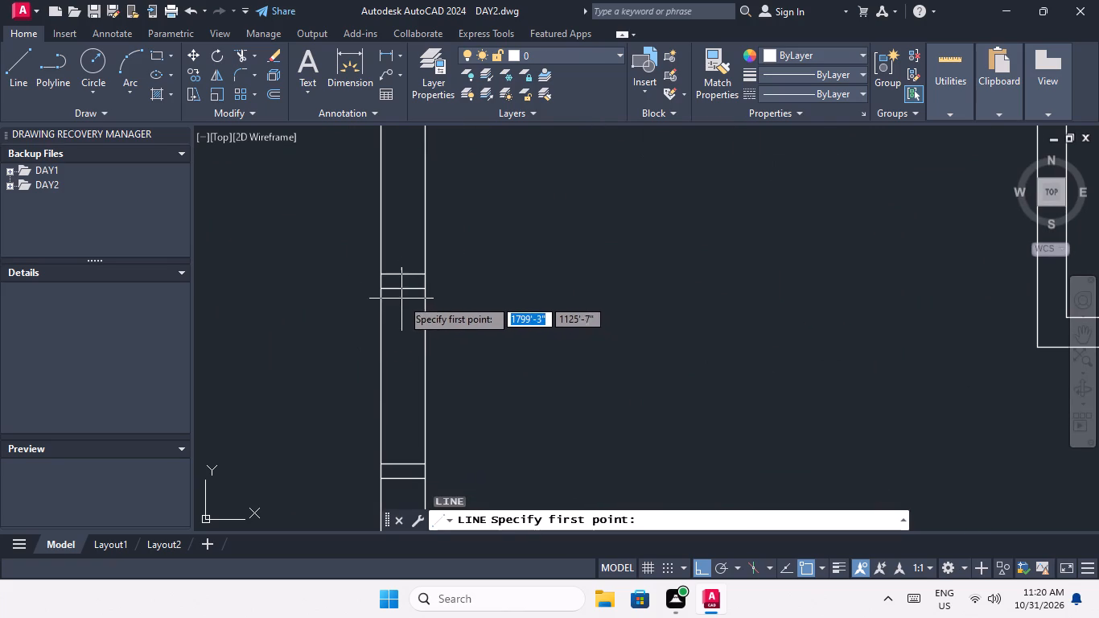
click(401, 289)
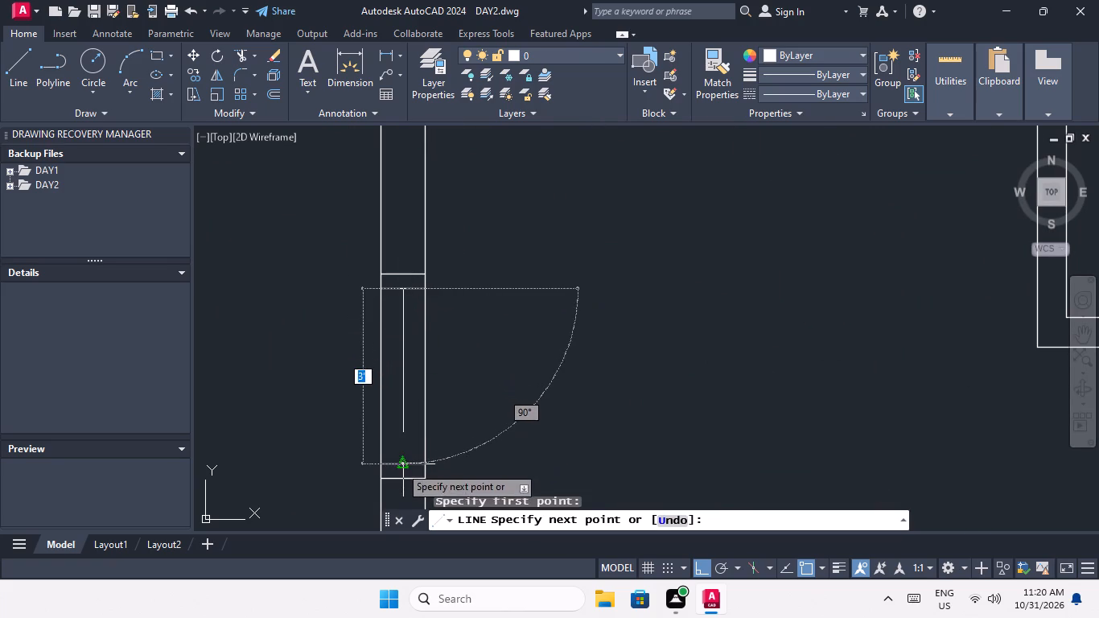
click(400, 466)
key(space)
Draw a centre line between the midpoints of the inner end lines of the bottom row's northern window opening, outer west wall.
scroll(439, 358, down, 3)
middle_drag(479, 348, 485, 490)
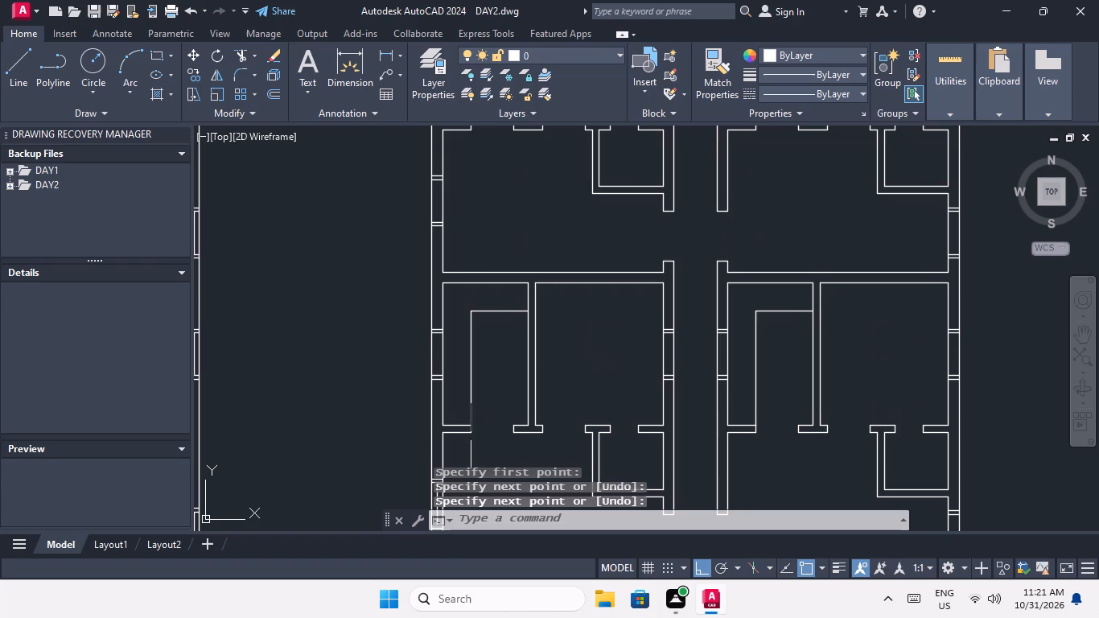
key(space)
scroll(438, 338, up, 2)
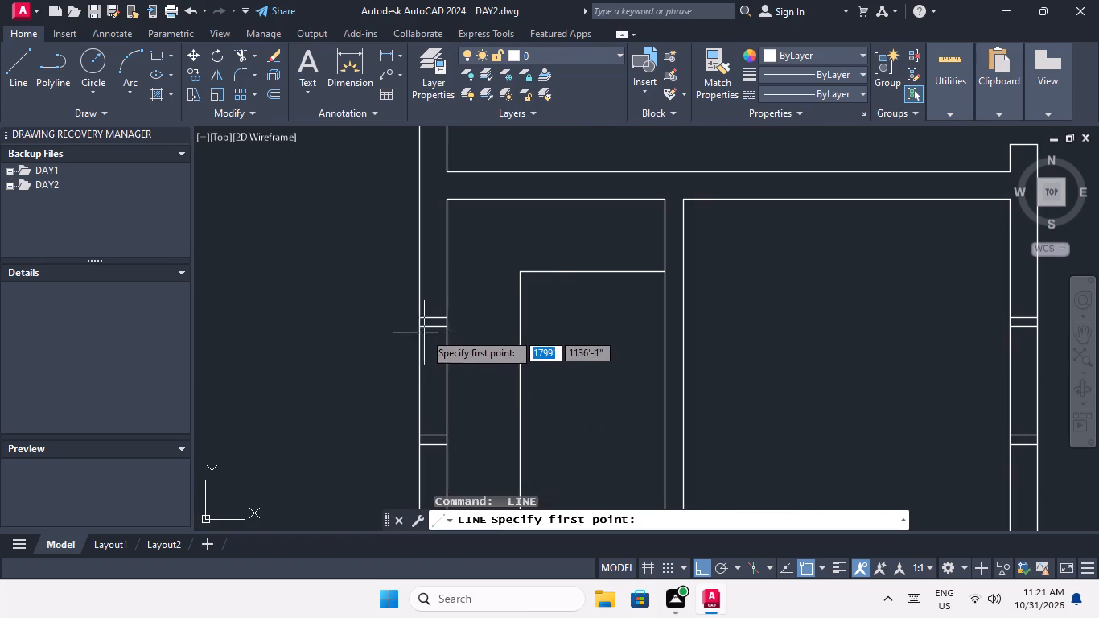
drag(431, 328, 432, 351)
click(434, 434)
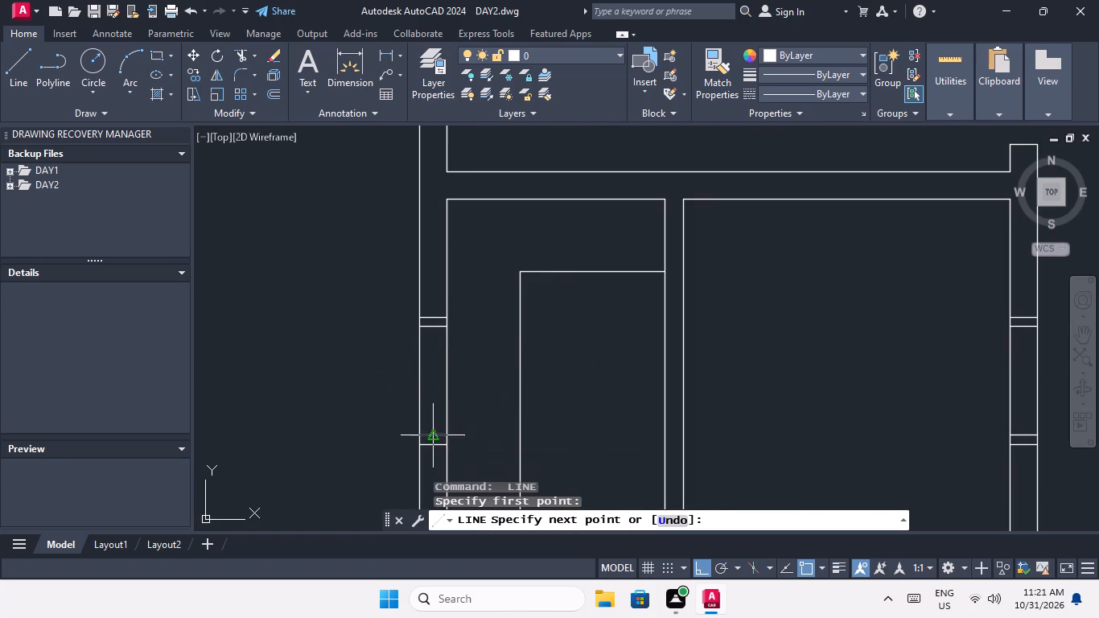
key(space)
Draw a centre line between the inner end lines' midpoints in the southern window opening, outer west wall, third row from the top.
scroll(534, 343, down, 1)
middle_drag(534, 344, 540, 505)
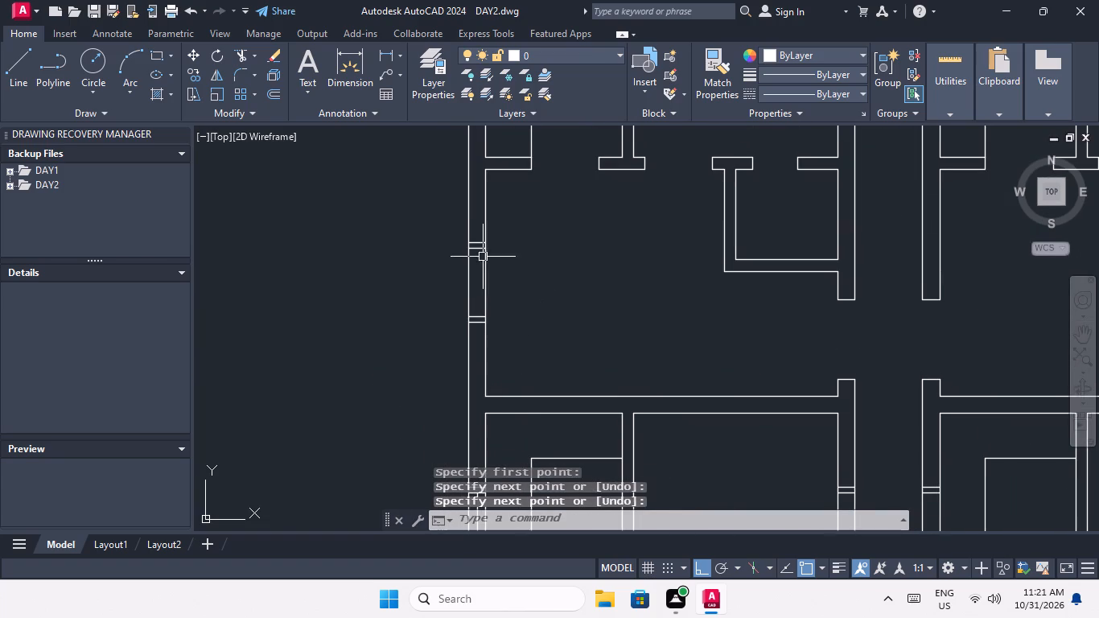
key(space)
scroll(480, 250, up, 2)
drag(473, 245, 474, 262)
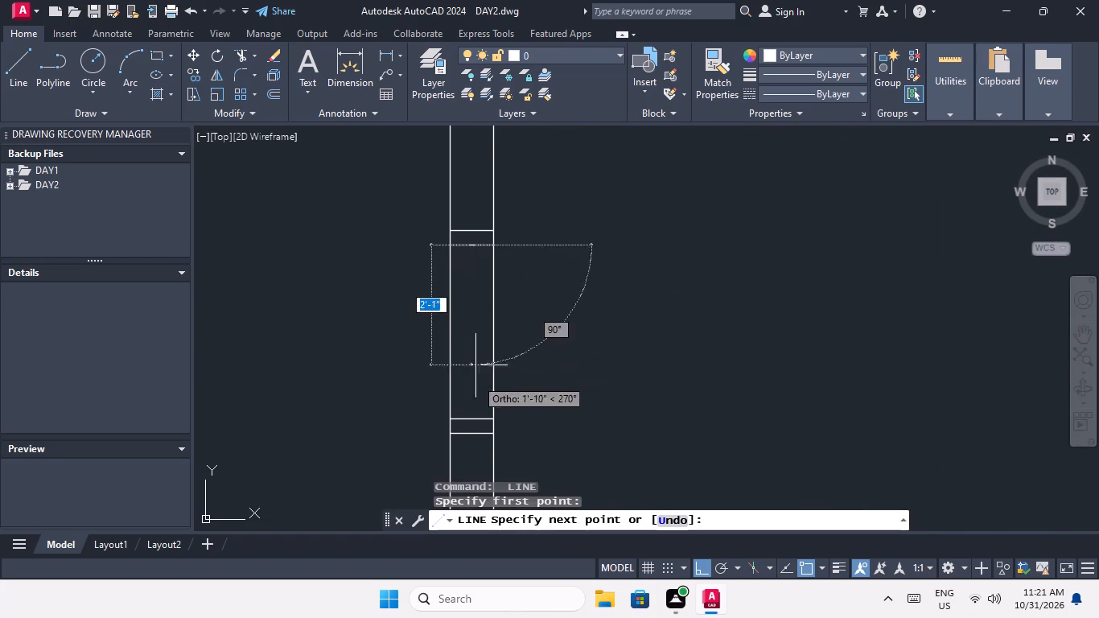
click(472, 422)
key(space)
Draw a centre line between the inner end lines' midpoints in the northern window opening, outer west wall, third row from the top.
scroll(556, 339, down, 2)
middle_drag(562, 356, 564, 404)
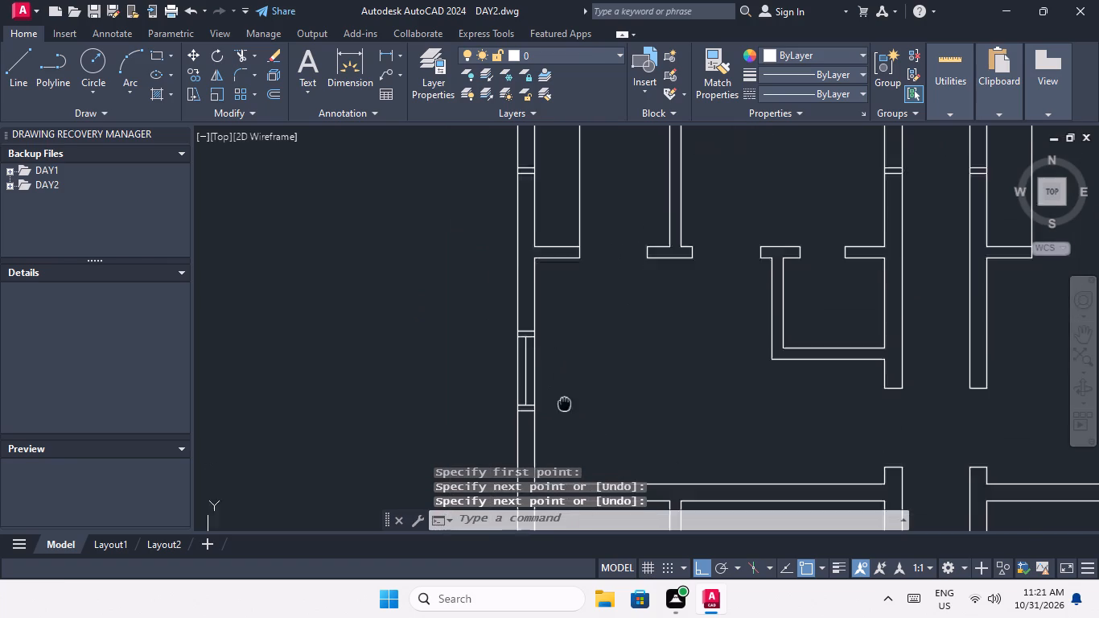
middle_drag(564, 404, 547, 476)
middle_drag(549, 329, 522, 465)
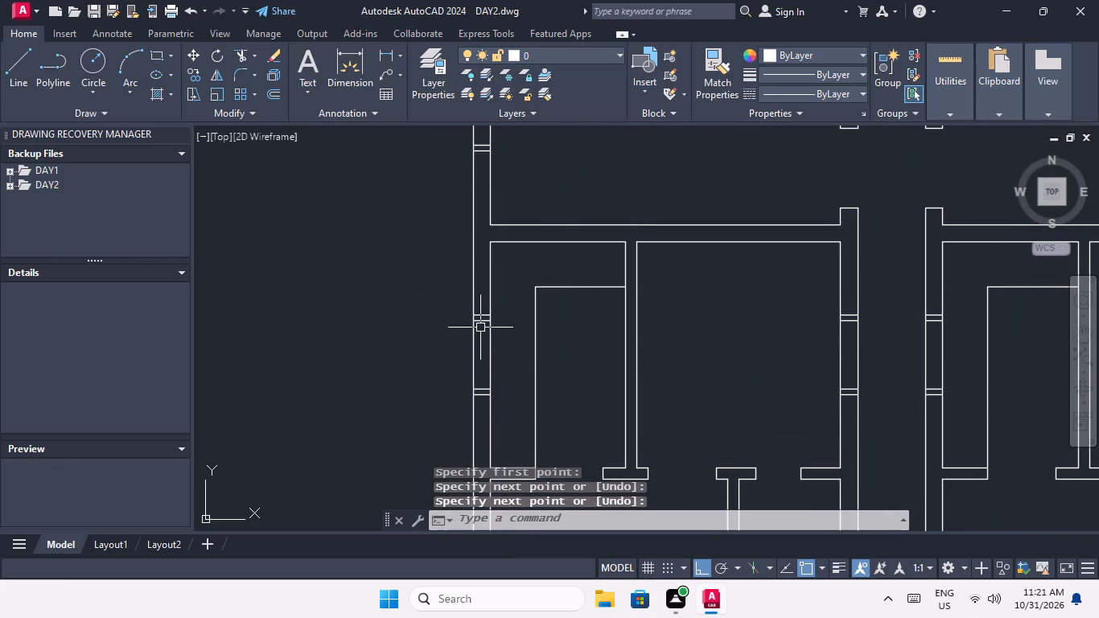
key(space)
scroll(482, 322, up, 1)
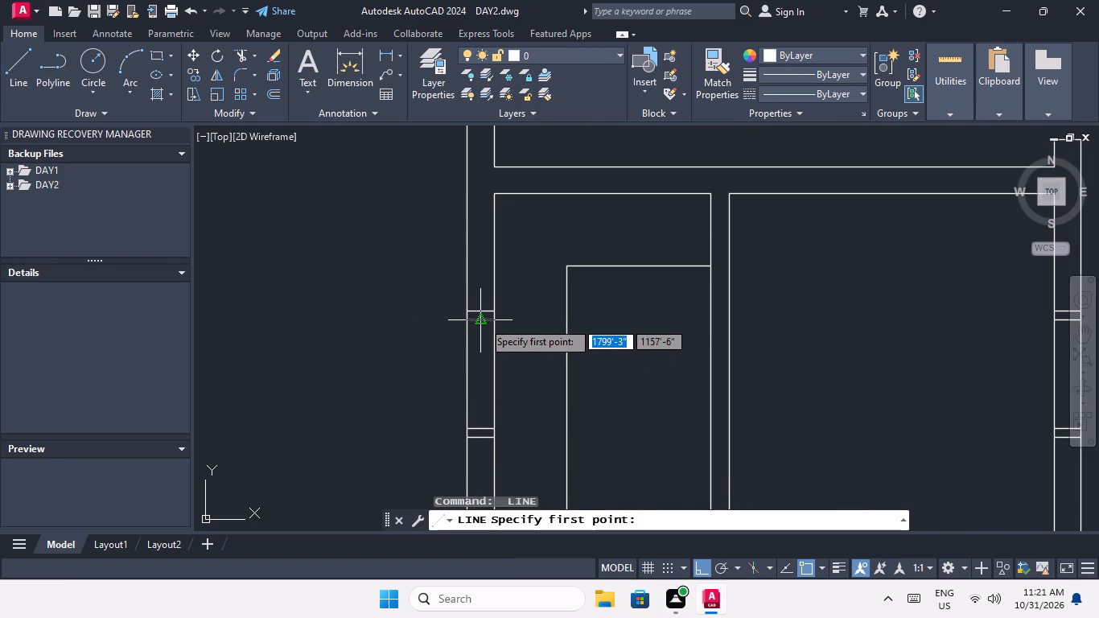
click(483, 320)
click(483, 429)
key(space)
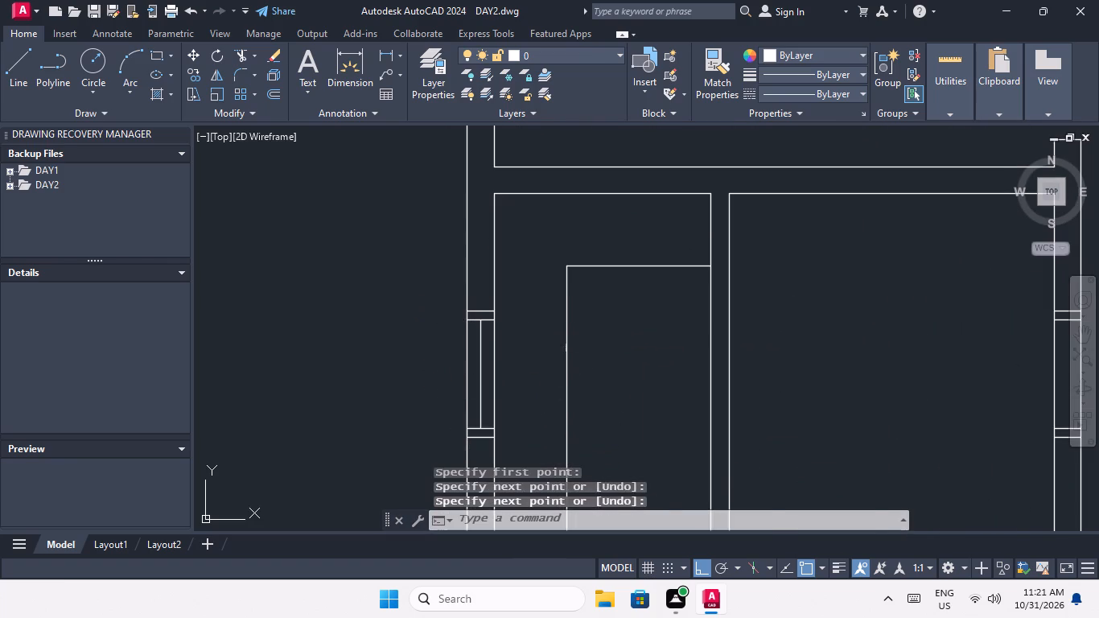
Draw a centre line between the inner end lines' midpoints in the southern window opening, outer west wall, second row from the top.
scroll(570, 341, down, 1)
middle_drag(570, 349, 525, 497)
key(space)
scroll(461, 232, up, 1)
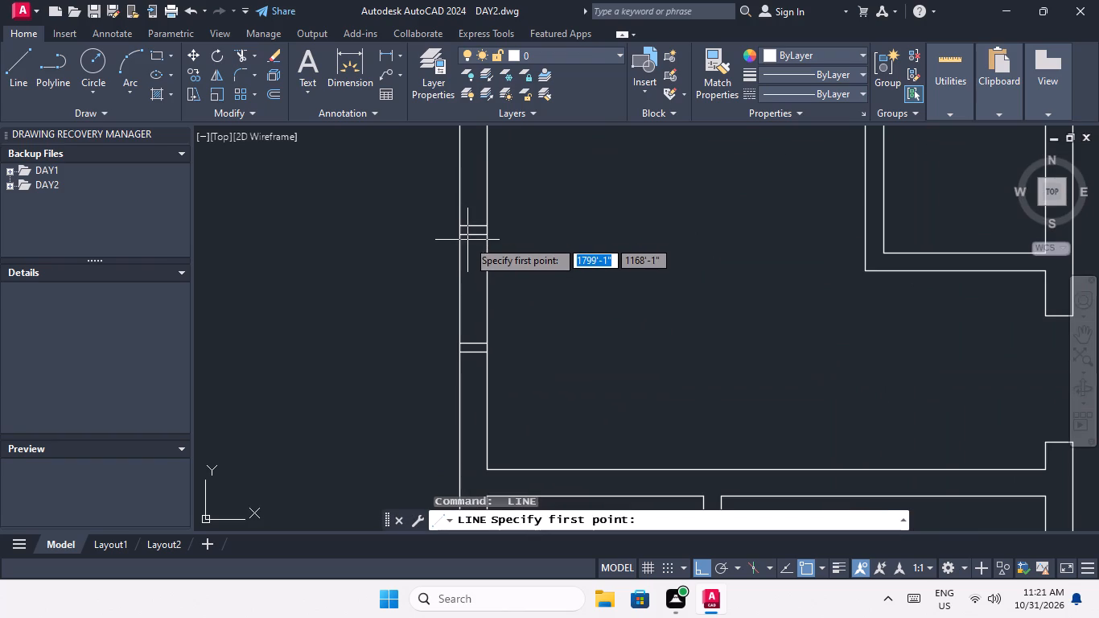
drag(475, 236, 477, 255)
click(474, 344)
key(space)
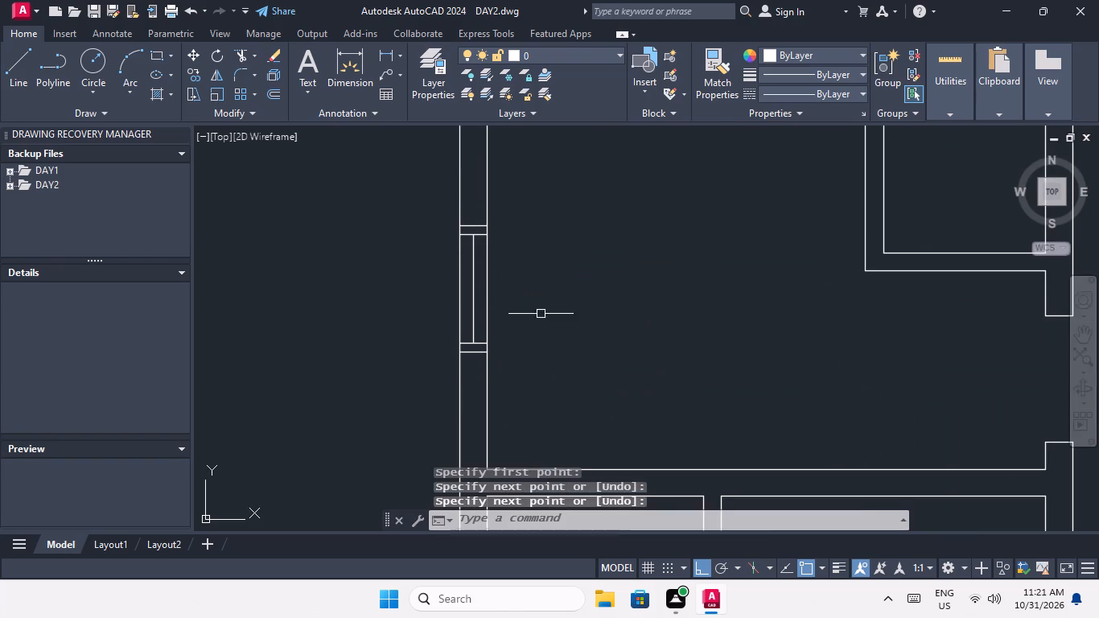
Draw a centre line between the inner end lines' midpoints in the northern window opening, outer west wall, second row from the top.
scroll(559, 269, down, 3)
middle_drag(573, 273, 521, 416)
scroll(490, 322, up, 3)
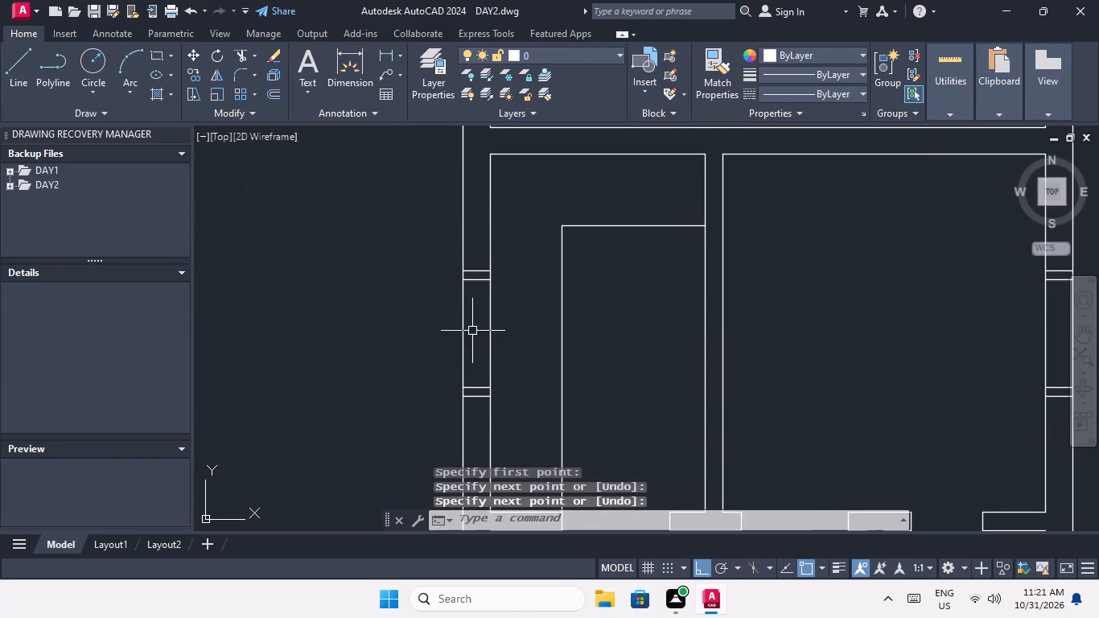
key(space)
drag(477, 282, 482, 307)
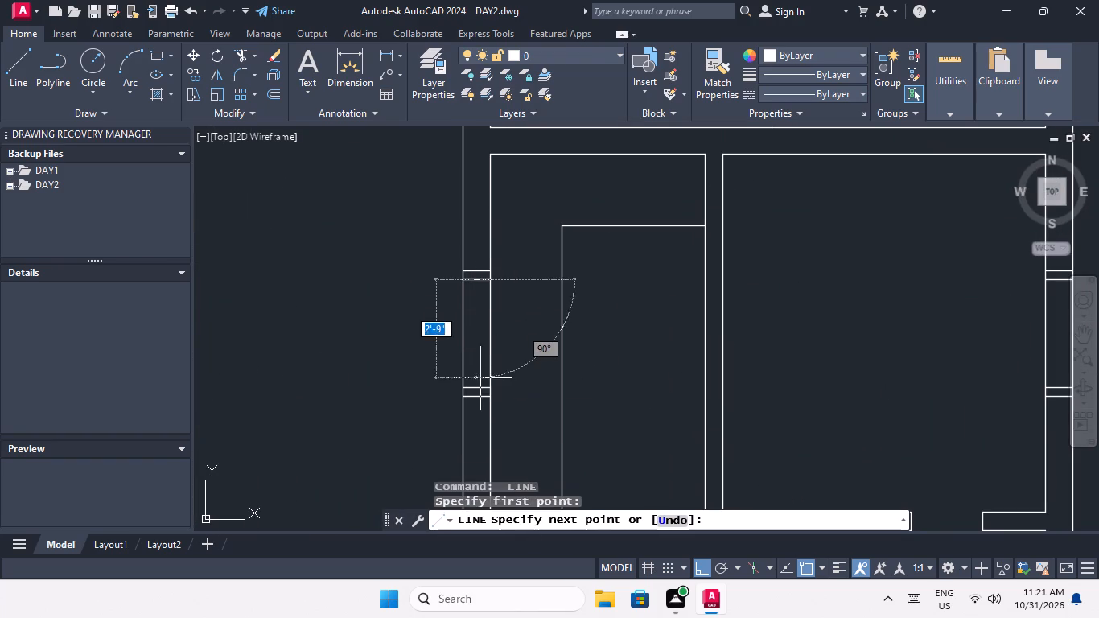
click(475, 390)
key(space)
Draw a centre line between the midpoints of the inner end lines of the top row's southern window opening, outer west wall.
middle_drag(557, 367, 557, 385)
scroll(557, 380, down, 1)
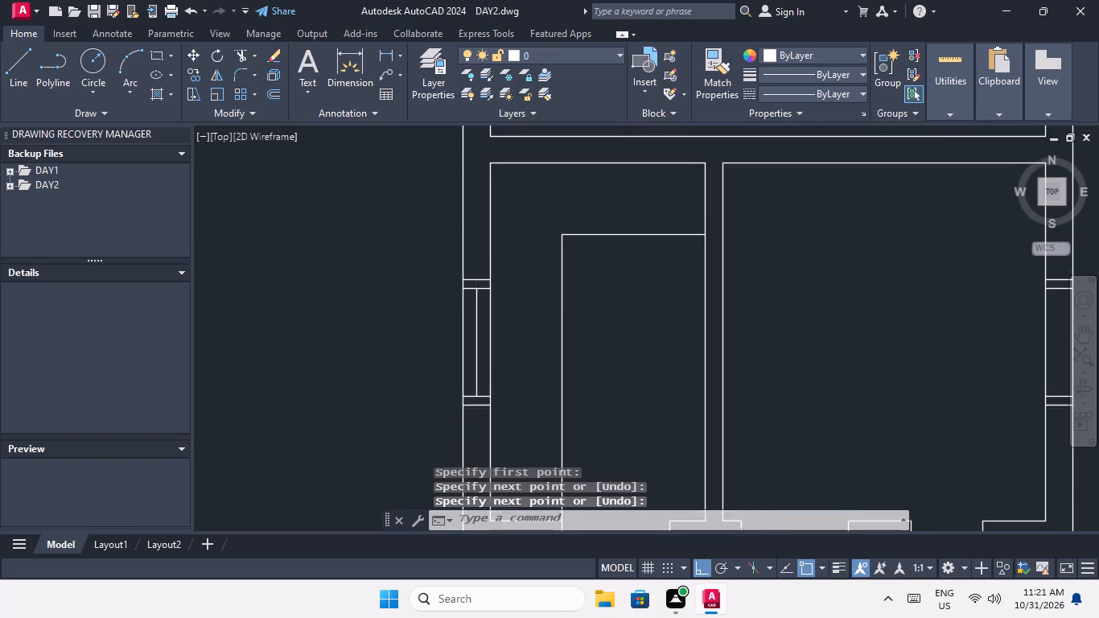
middle_drag(557, 385, 550, 414)
scroll(549, 393, down, 1)
middle_drag(549, 398, 536, 482)
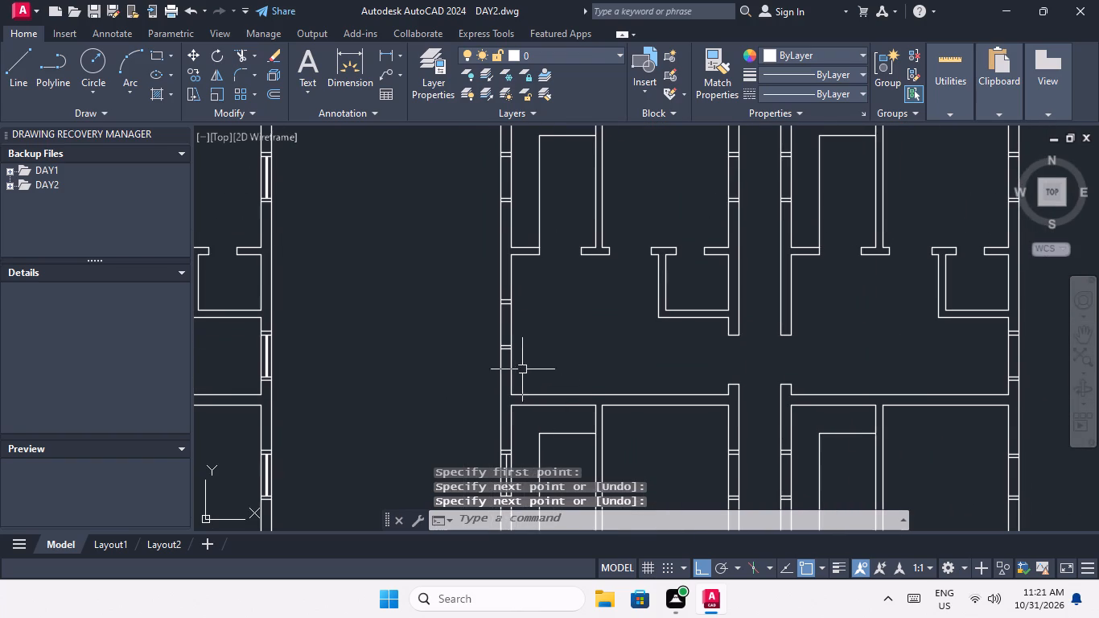
key(space)
scroll(500, 312, up, 1)
click(509, 299)
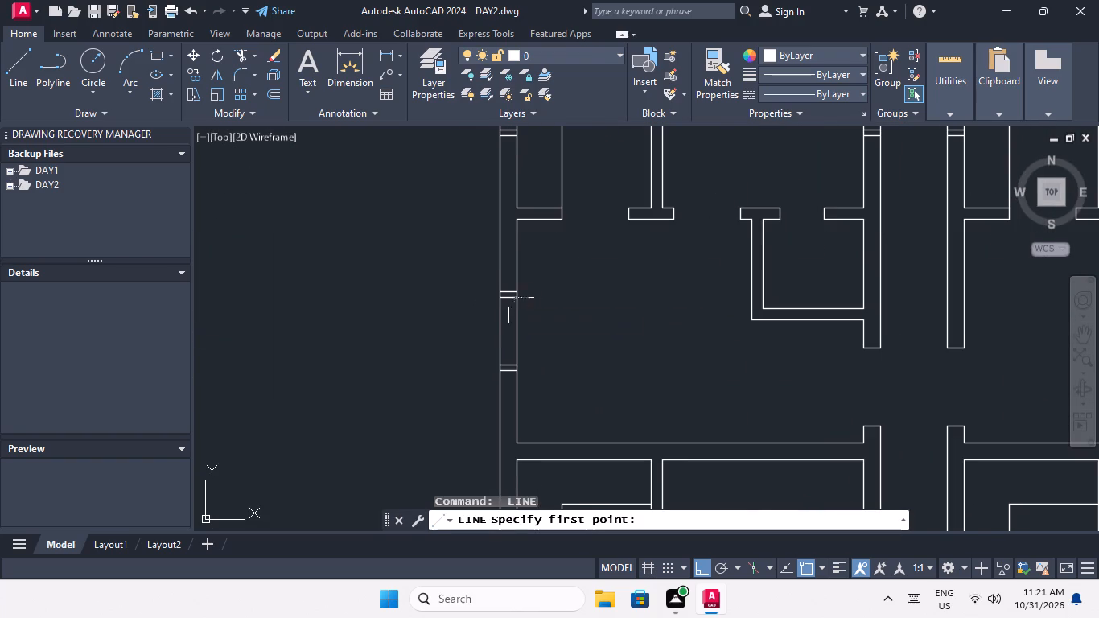
click(510, 365)
key(space)
Draw a centre line between the midpoints of the inner end lines of the top row's northern window opening, outer west wall.
scroll(540, 340, down, 1)
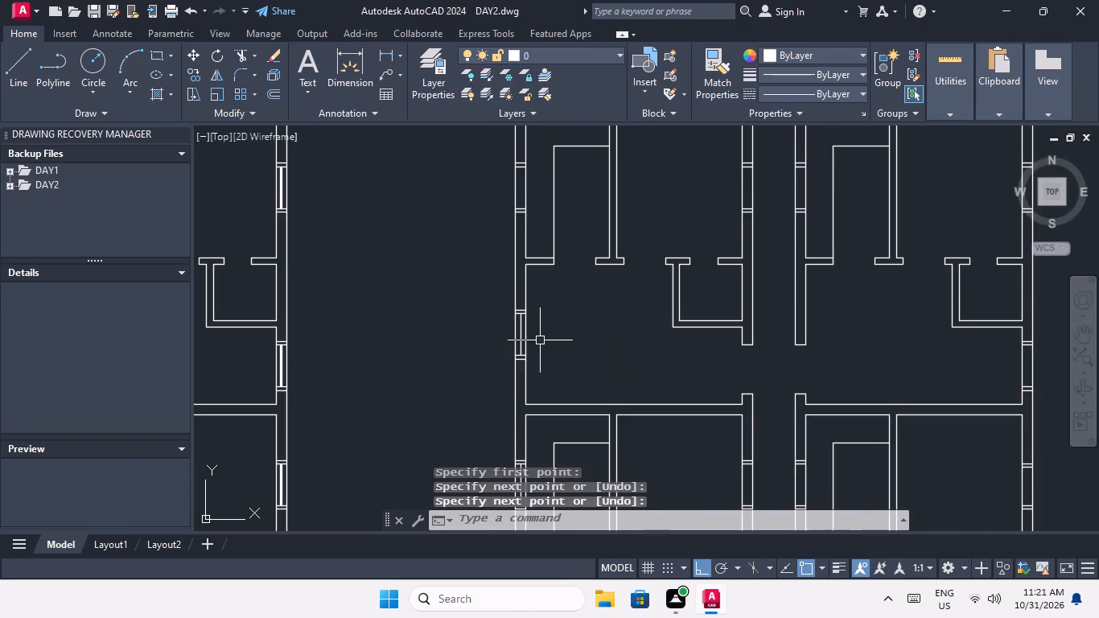
middle_drag(540, 344, 485, 504)
key(space)
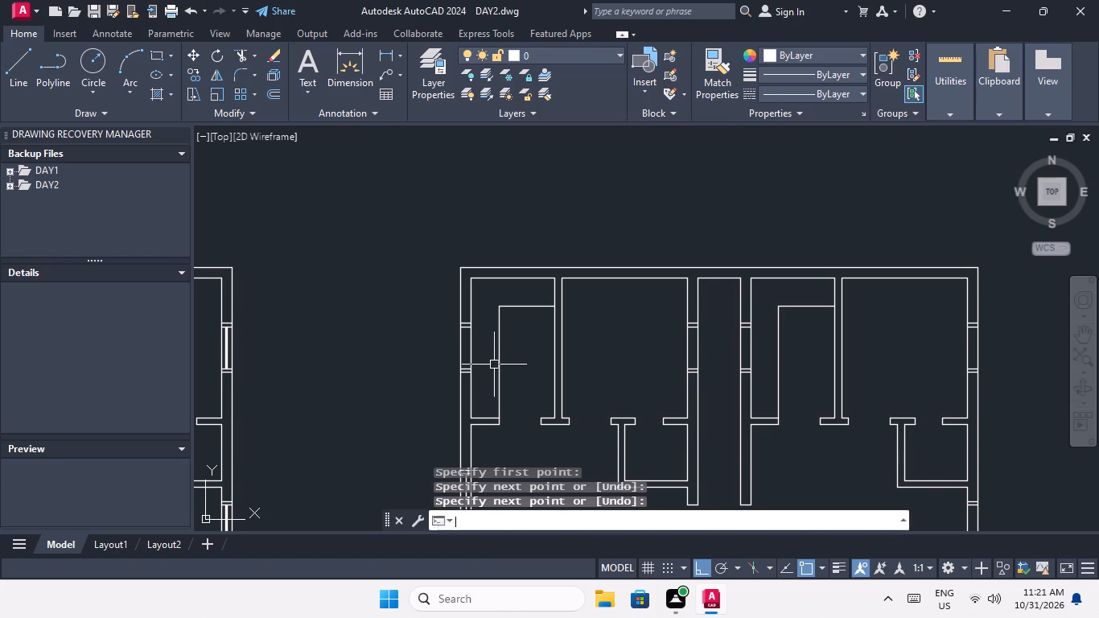
scroll(450, 330, up, 2)
drag(491, 326, 491, 335)
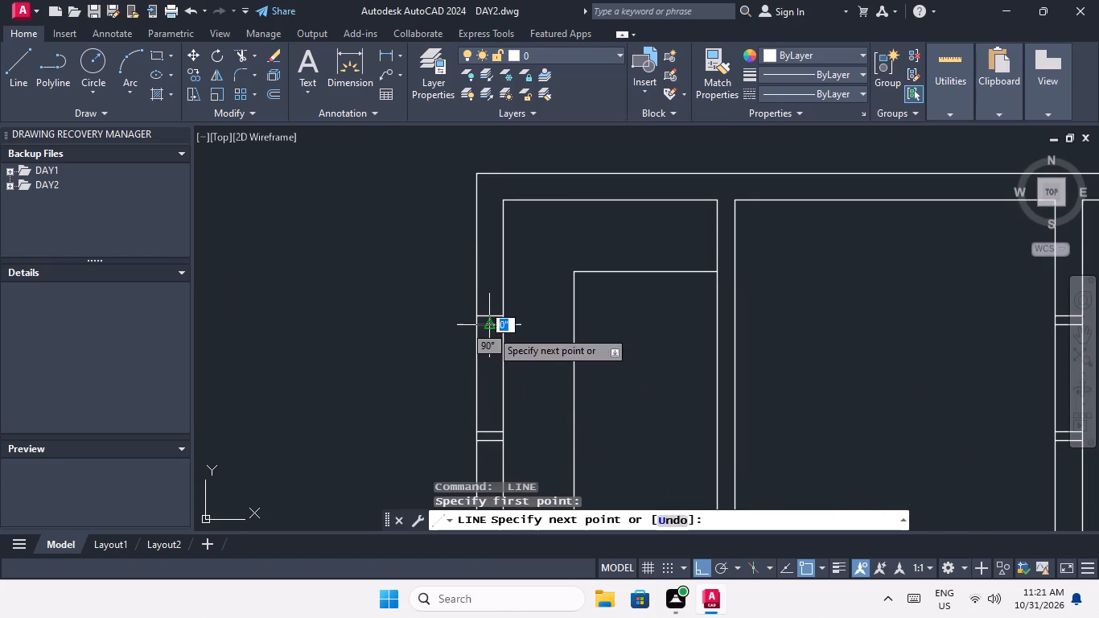
click(489, 435)
key(space)
Draw a 3' centre line between the inner end lines' midpoints in the top row's window opening, west corridor wall.
scroll(523, 341, down, 2)
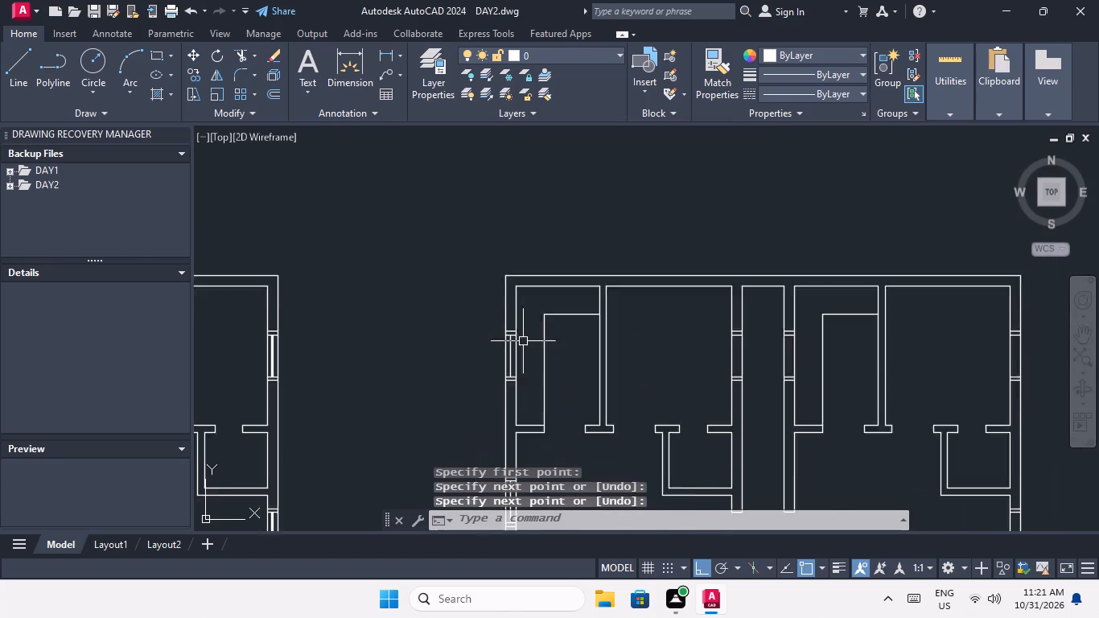
scroll(523, 341, down, 1)
middle_drag(545, 370, 385, 303)
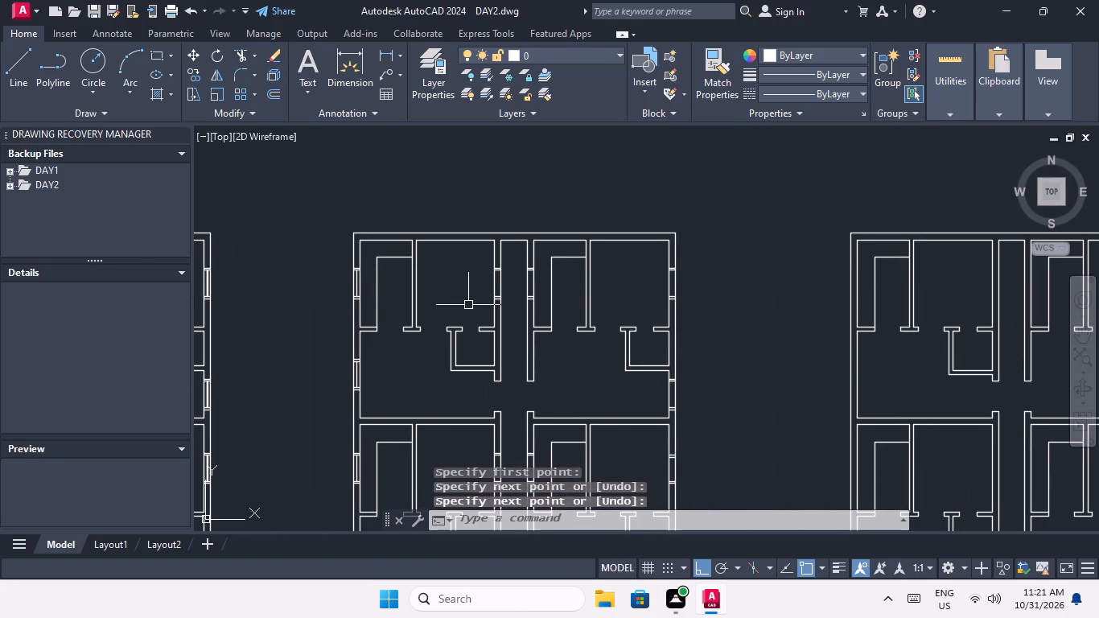
key(space)
scroll(498, 282, up, 3)
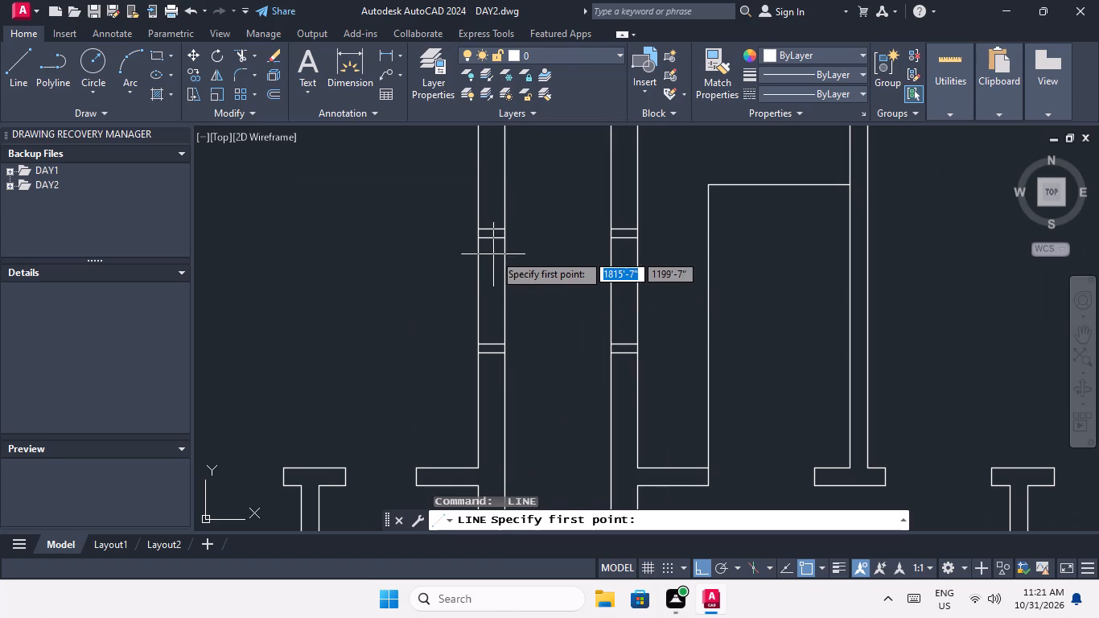
drag(492, 240, 492, 251)
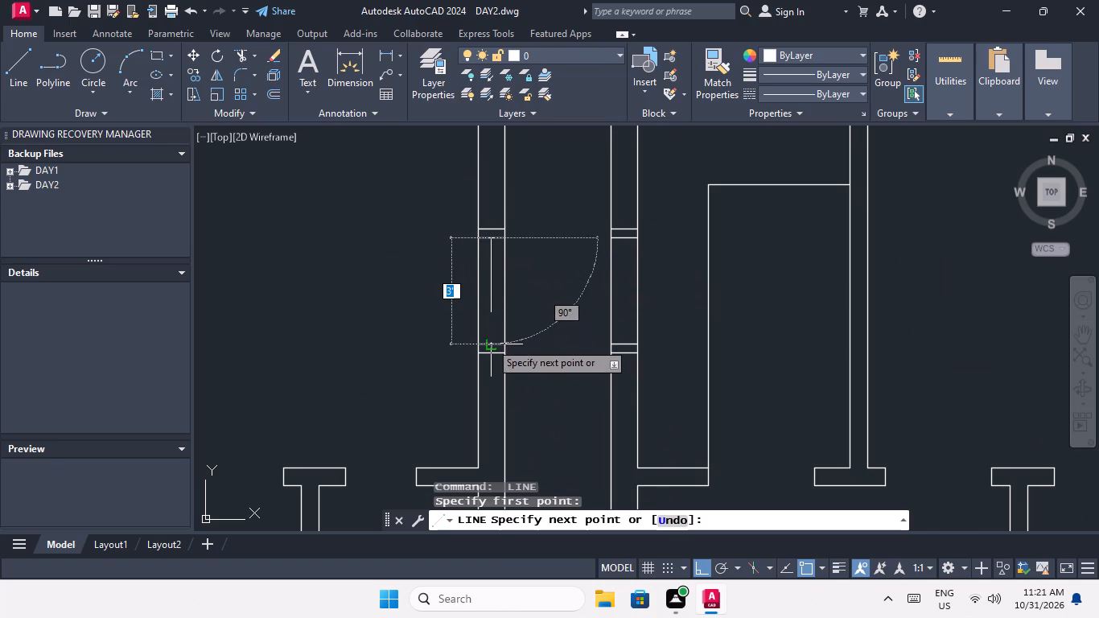
click(492, 344)
key(space)
Draw a centre line between the inner end lines' midpoints in the west corridor wall's window opening, second row from the top.
middle_drag(486, 332, 505, 215)
scroll(510, 312, down, 2)
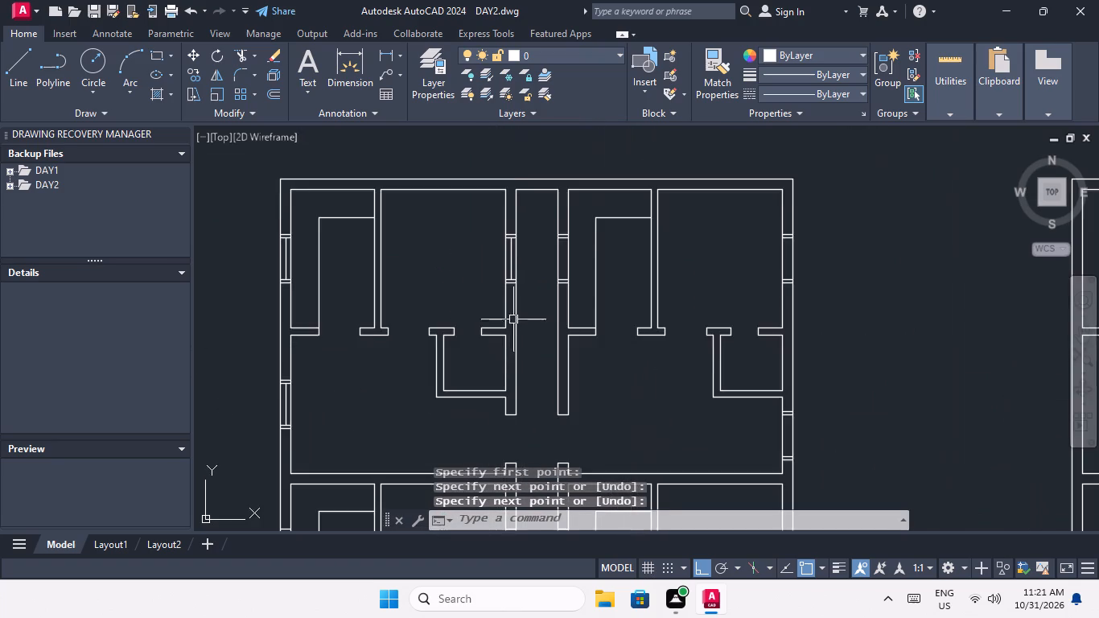
middle_drag(517, 359, 501, 221)
middle_drag(495, 363, 478, 225)
key(space)
scroll(480, 257, up, 3)
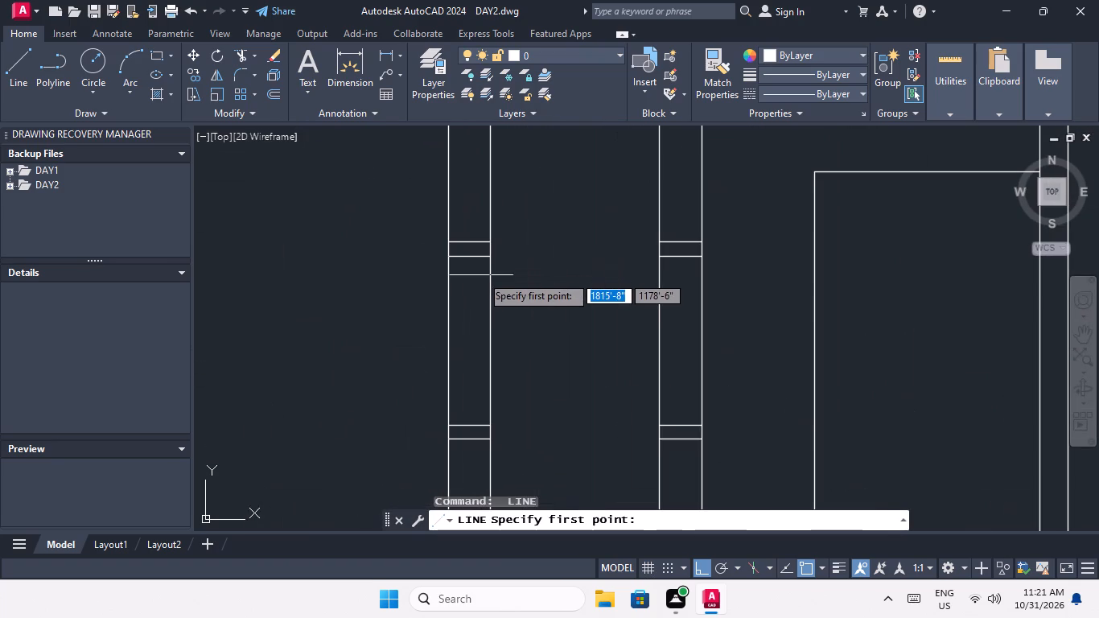
drag(468, 257, 467, 264)
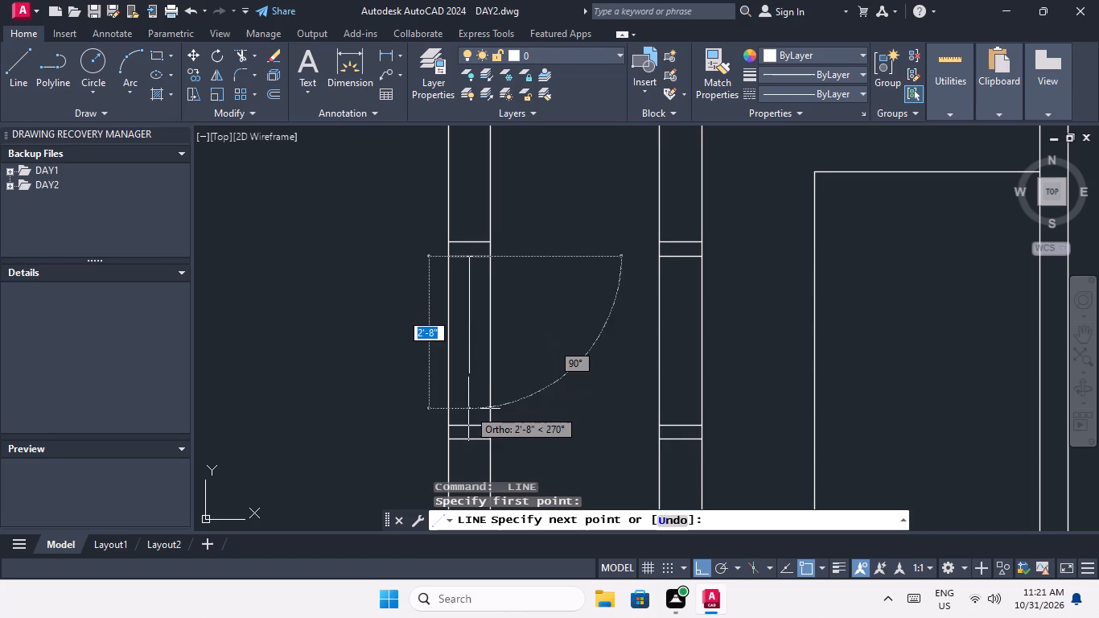
click(468, 426)
key(space)
Draw a centre line between the inner end lines' midpoints in the west corridor wall's window opening, third row from the top.
middle_drag(470, 278, 470, 154)
scroll(466, 197, down, 2)
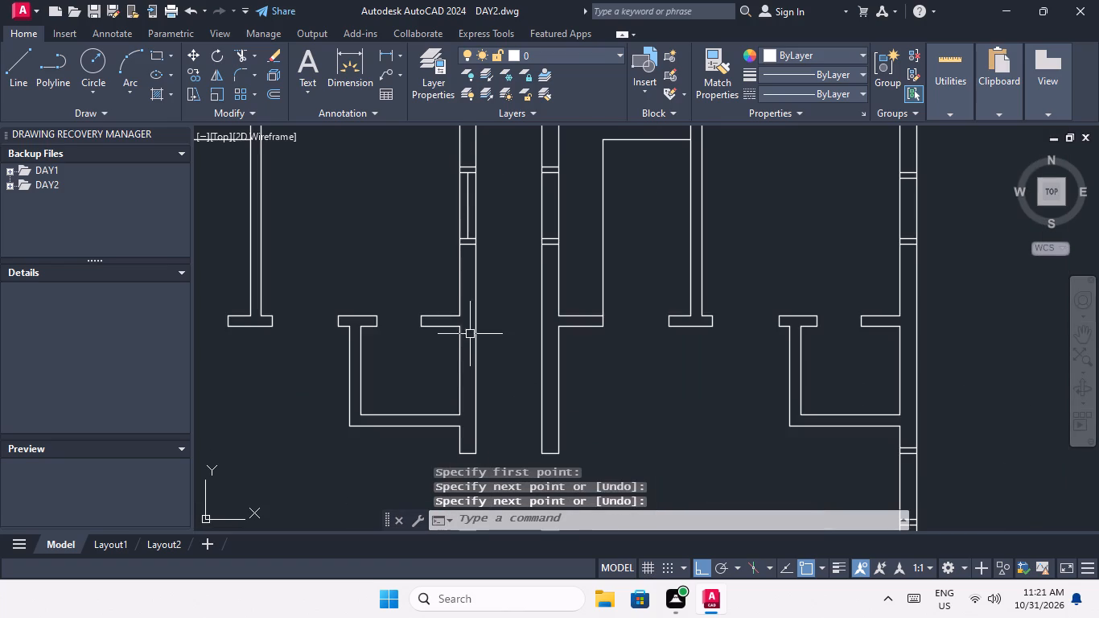
middle_drag(471, 344, 465, 194)
scroll(460, 239, down, 3)
scroll(470, 340, up, 3)
key(space)
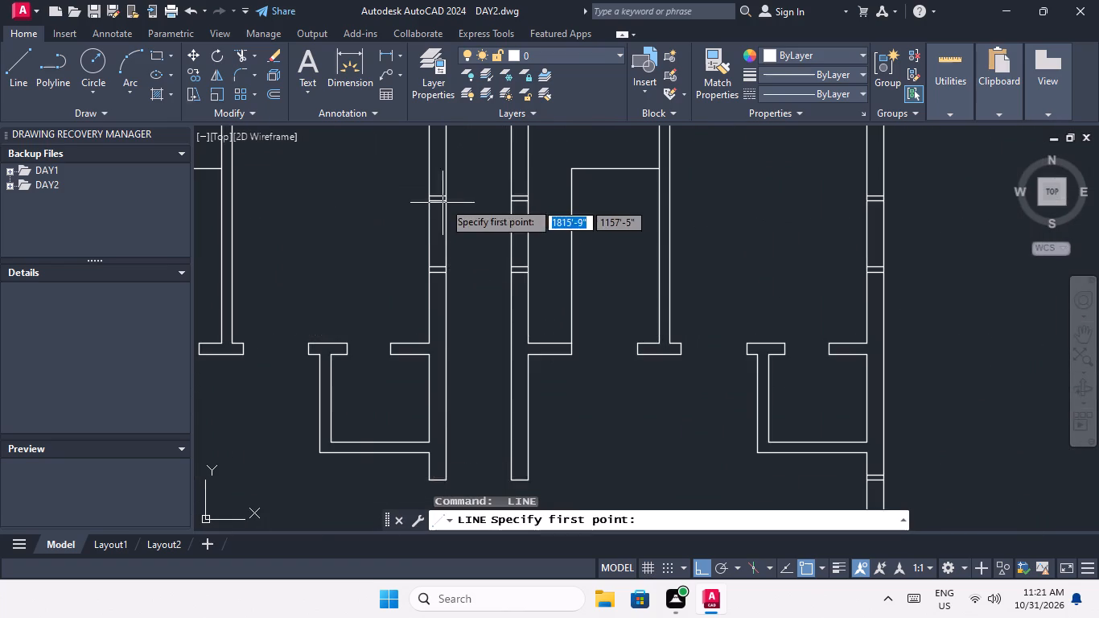
scroll(443, 198, up, 2)
drag(424, 209, 425, 226)
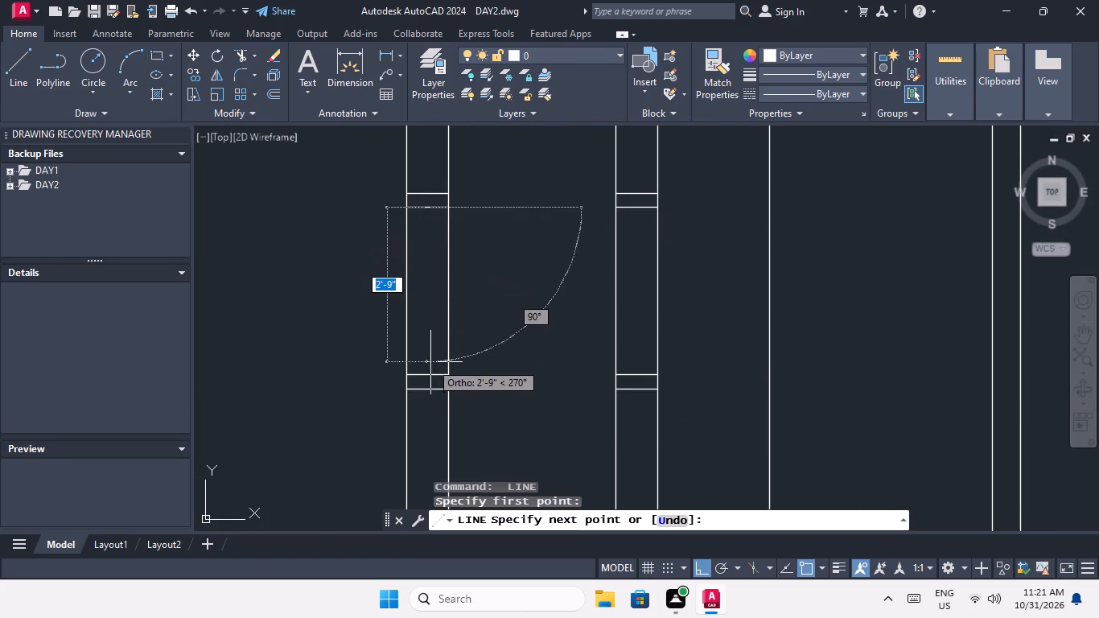
click(428, 375)
key(space)
Draw a centre line between the inner end lines' midpoints in the bottom row's window opening, west corridor wall.
scroll(422, 245, down, 2)
middle_drag(433, 282, 423, 129)
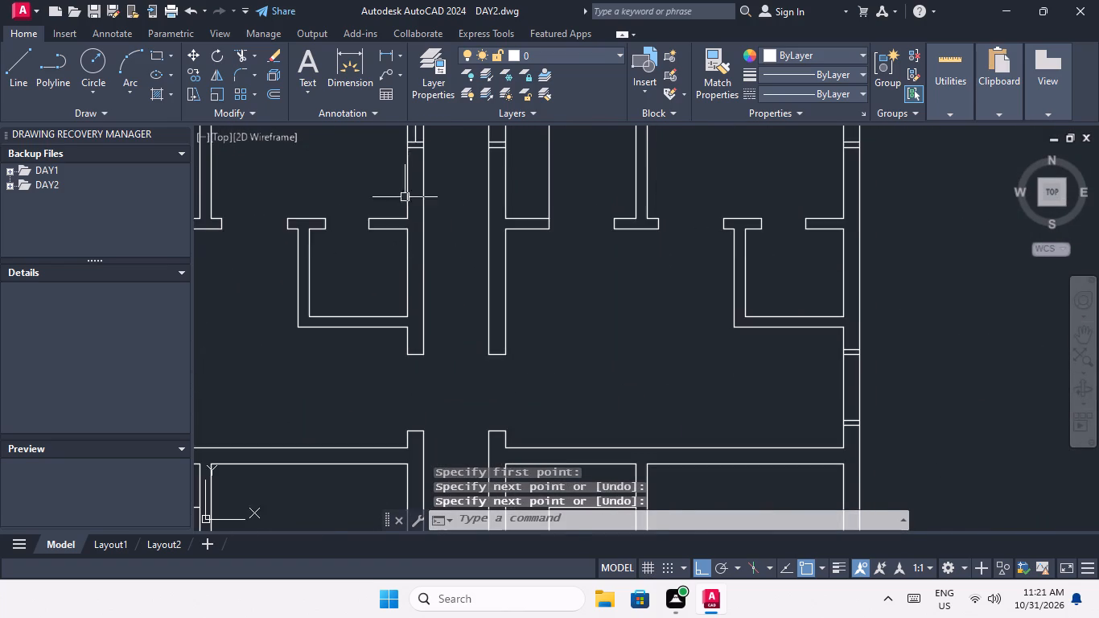
scroll(410, 266, down, 3)
scroll(425, 356, up, 2)
key(space)
scroll(399, 319, up, 4)
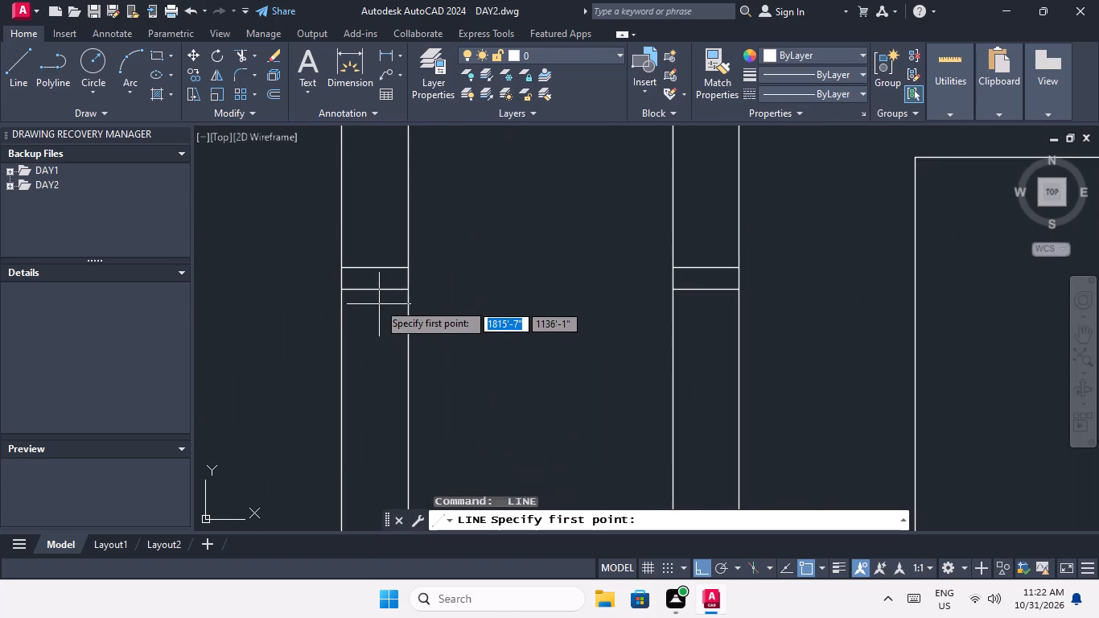
click(376, 290)
scroll(377, 286, down, 2)
scroll(393, 366, up, 3)
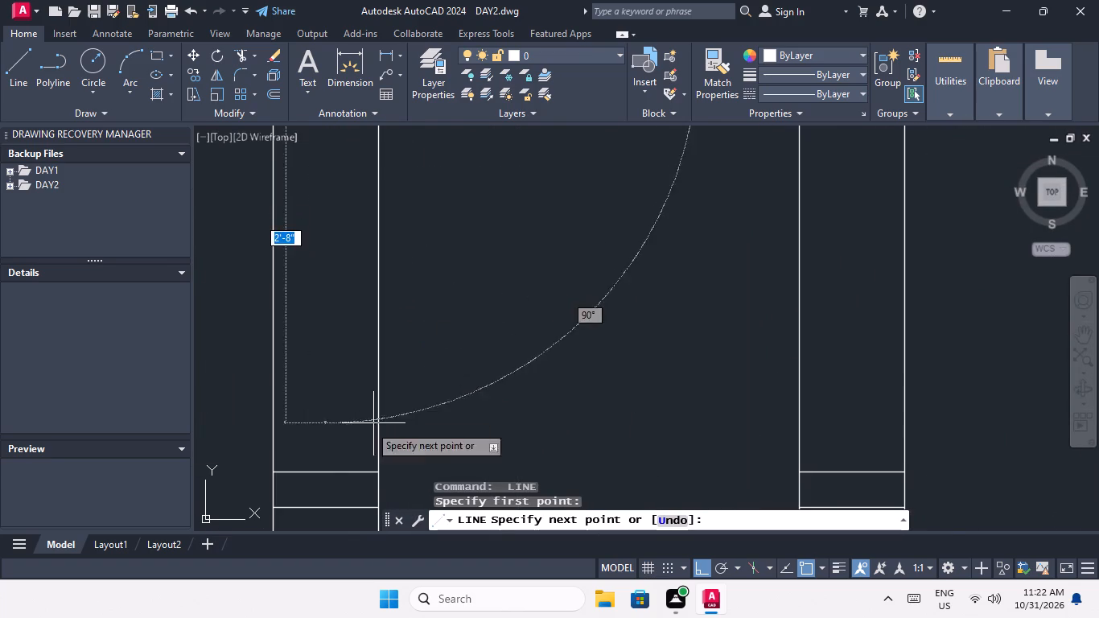
click(326, 472)
key(space)
Draw a centre line between the inner end lines' midpoints in the bottom row's window opening, east corridor wall.
scroll(333, 310, down, 3)
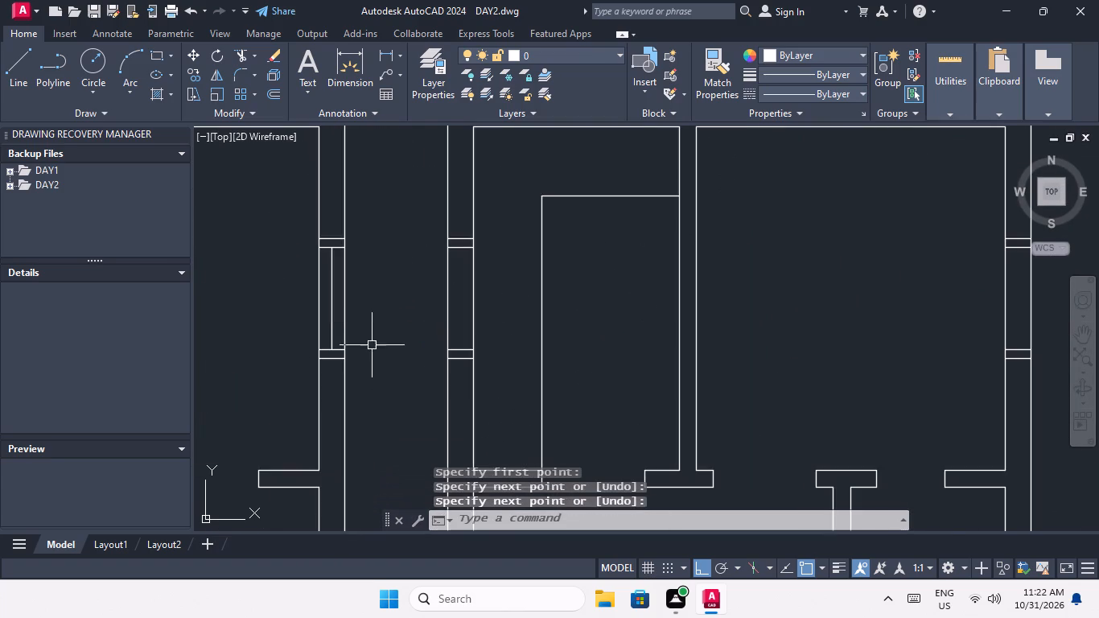
middle_drag(372, 337, 387, 262)
scroll(393, 241, down, 3)
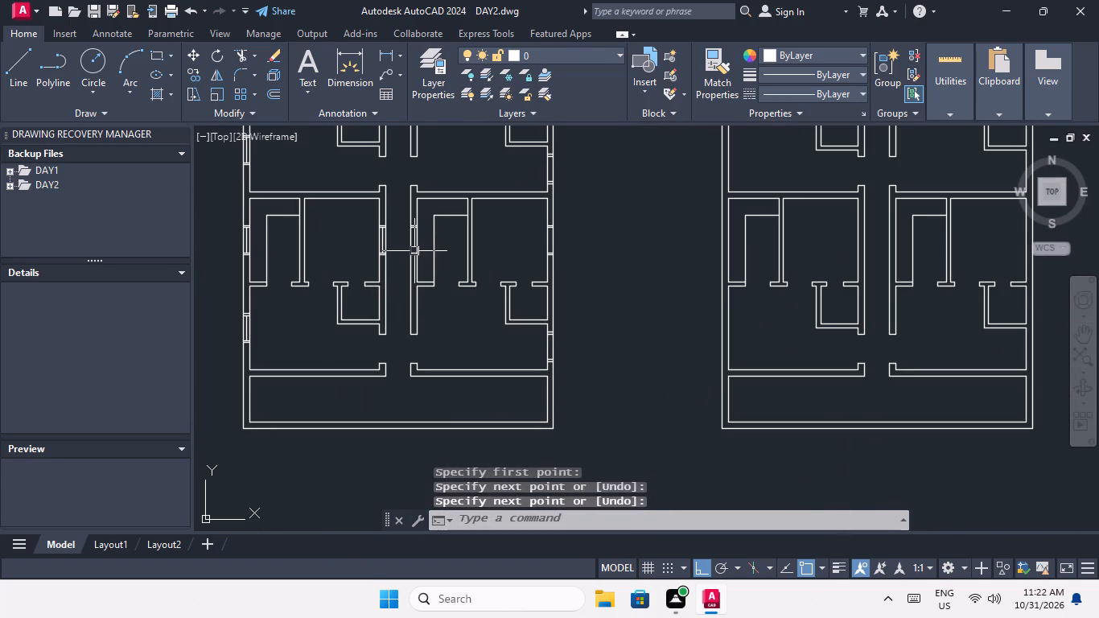
key(space)
scroll(412, 228, up, 3)
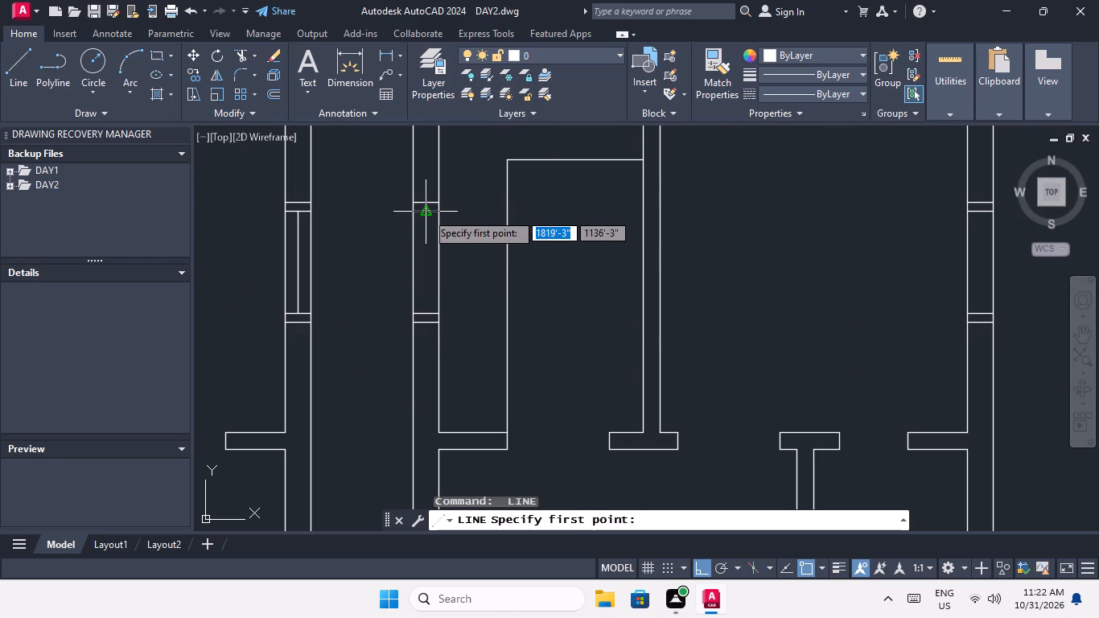
drag(426, 212, 424, 222)
click(426, 314)
key(space)
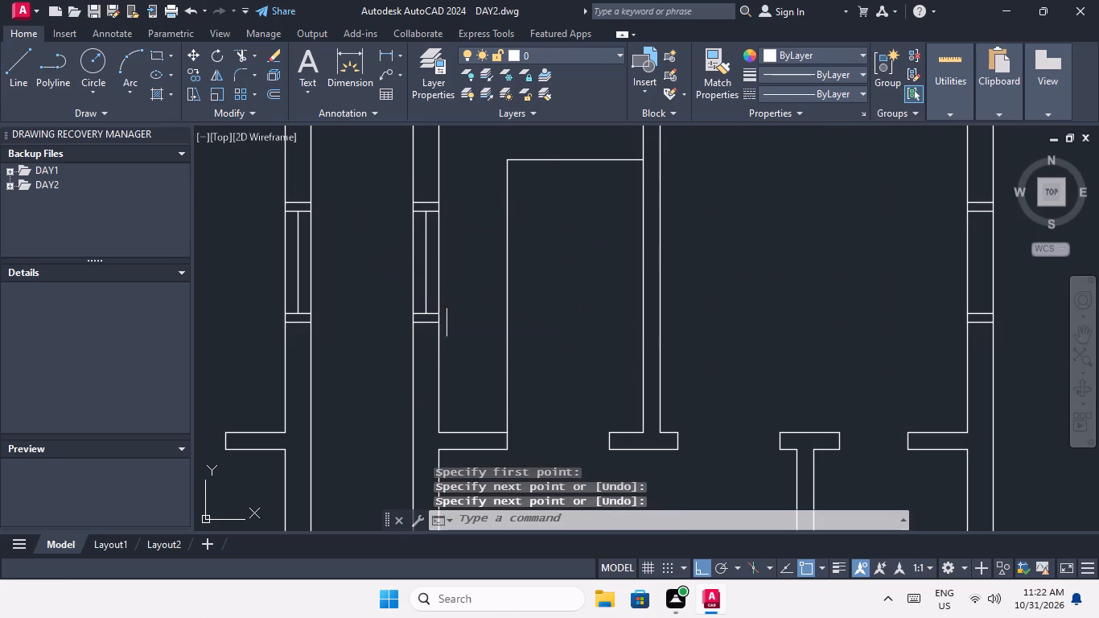
Draw a centre line between the inner end lines' midpoints in the east corridor wall's window opening, third row from the top.
scroll(498, 258, down, 3)
middle_drag(496, 262, 447, 446)
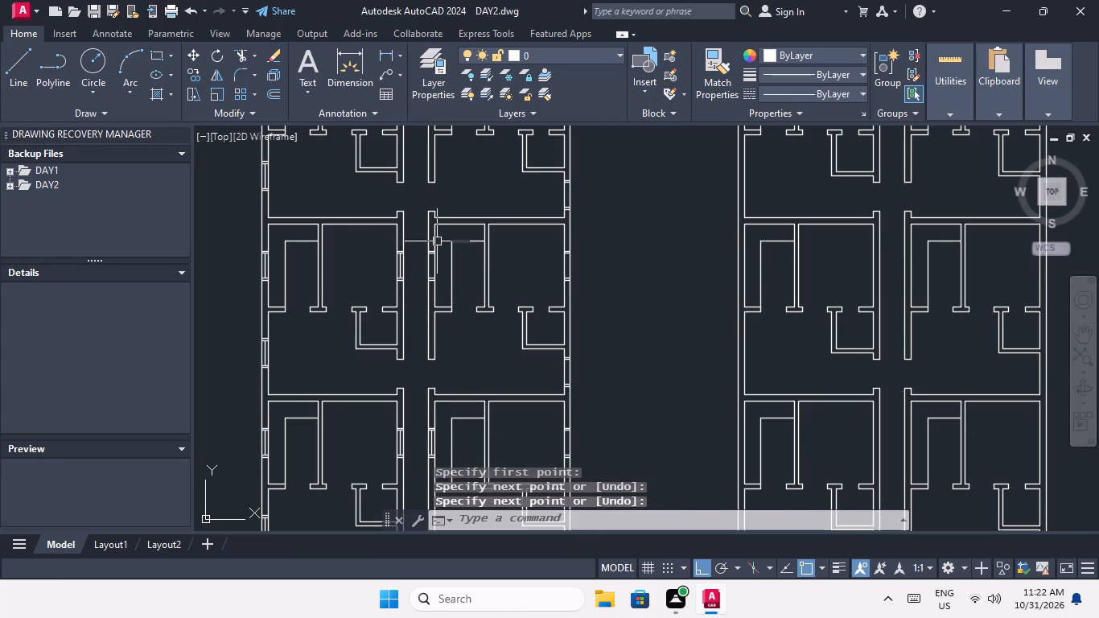
key(space)
scroll(434, 267, up, 3)
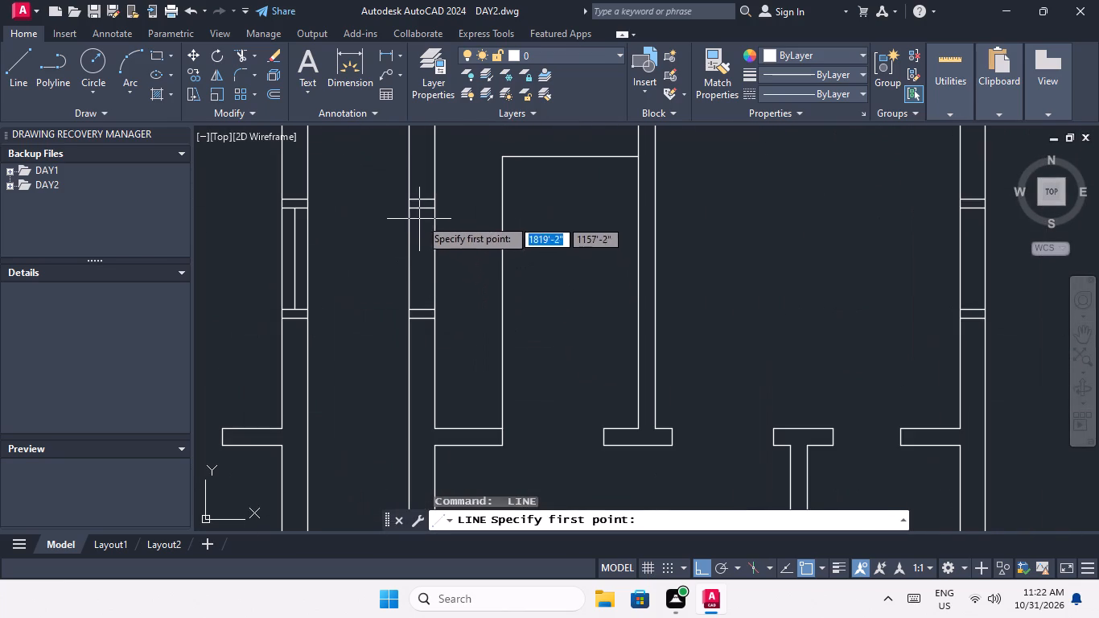
click(423, 208)
click(419, 308)
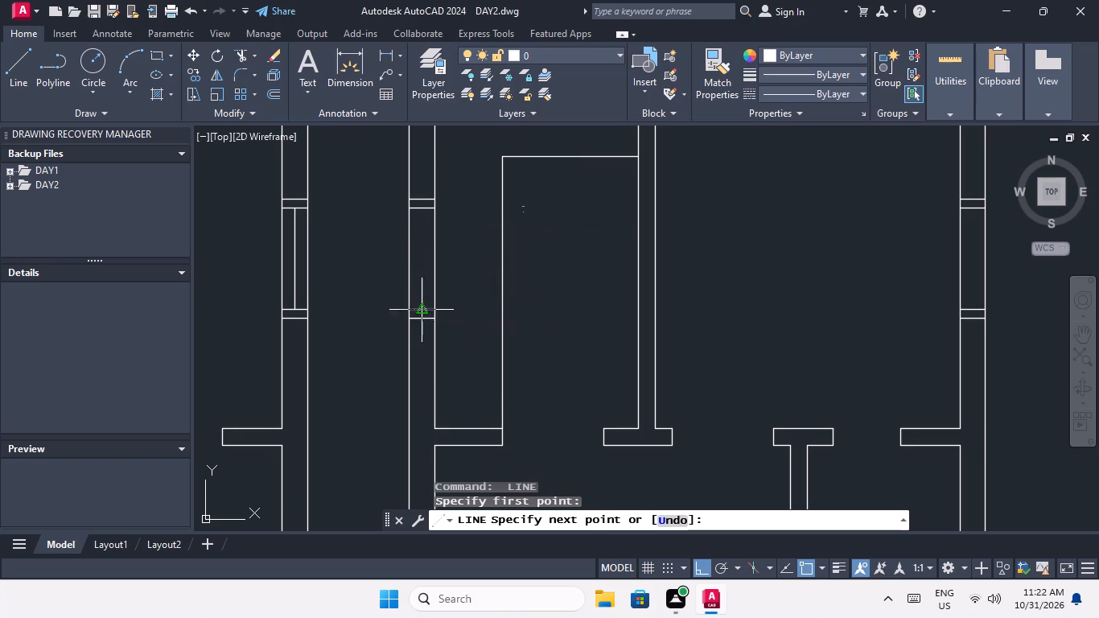
key(space)
Draw a 3' centre line between the inner end lines' midpoints in the east corridor wall's window opening, second row from the top.
scroll(475, 279, down, 1)
middle_drag(475, 287, 458, 413)
middle_drag(460, 323, 457, 496)
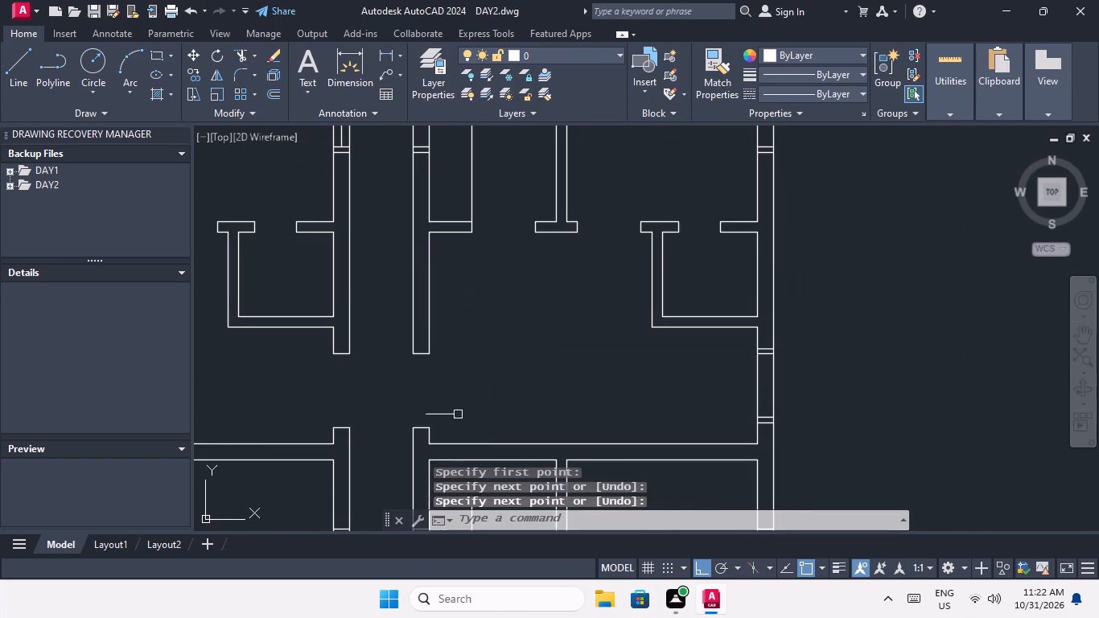
scroll(475, 342, down, 1)
middle_drag(476, 349, 464, 538)
key(space)
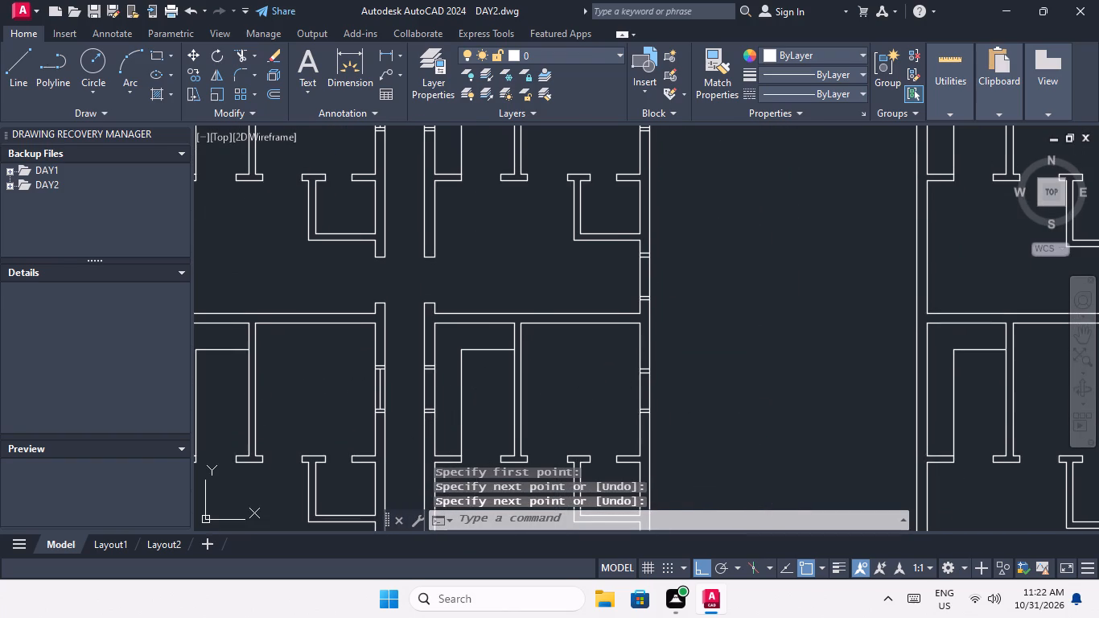
scroll(427, 389, up, 2)
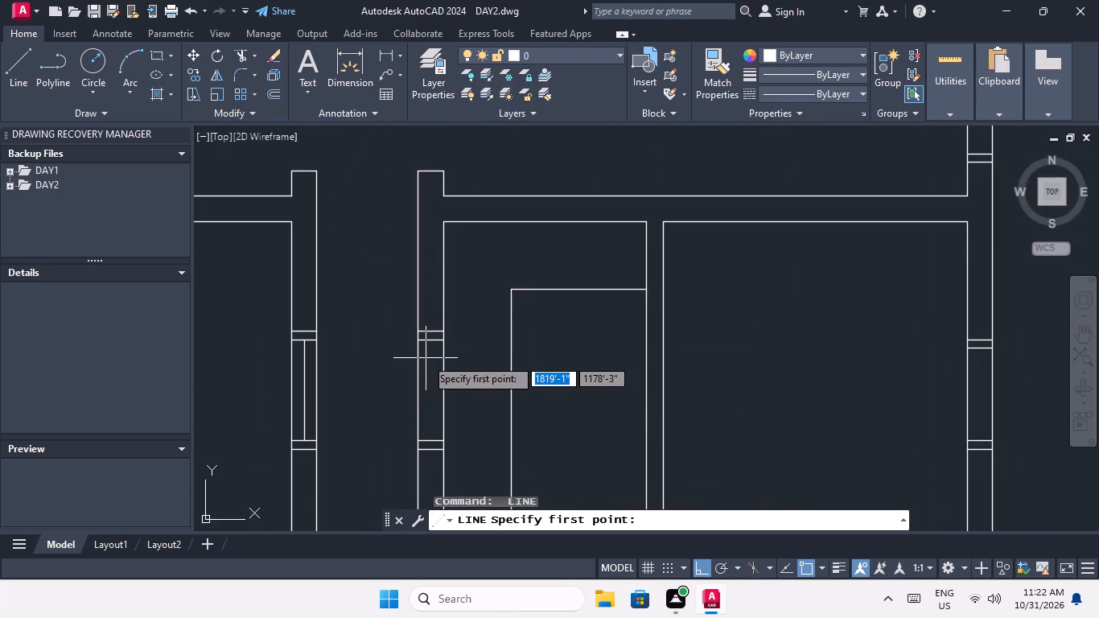
click(430, 341)
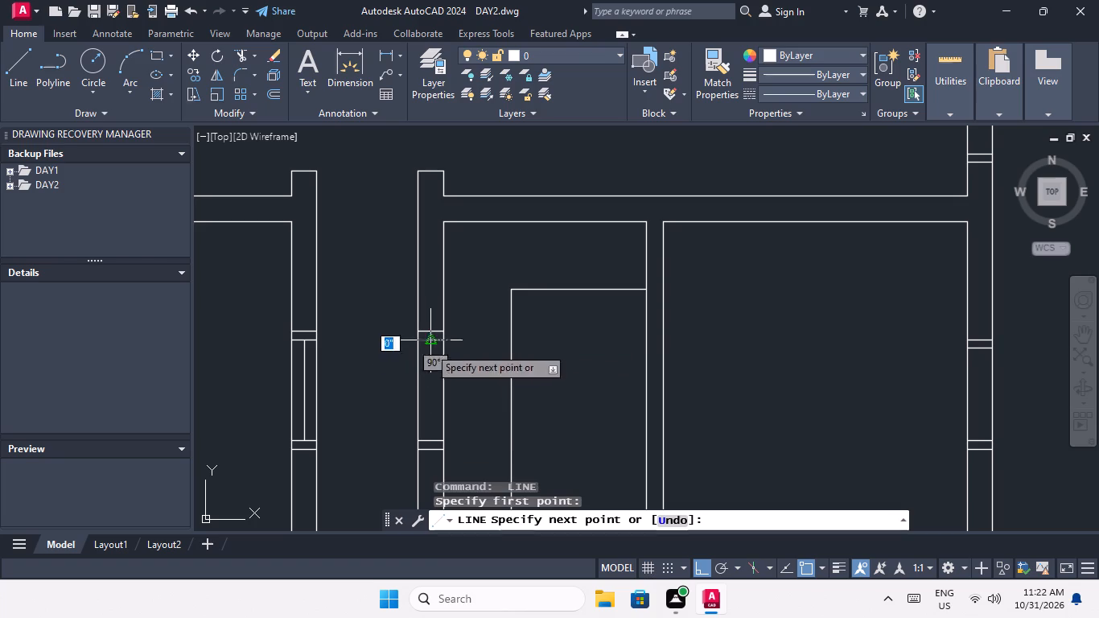
click(430, 438)
key(space)
Draw a centre line between the inner end lines' midpoints in the top row's window opening, east corridor wall.
scroll(371, 405, down, 1)
middle_drag(371, 405, 371, 514)
scroll(387, 436, down, 2)
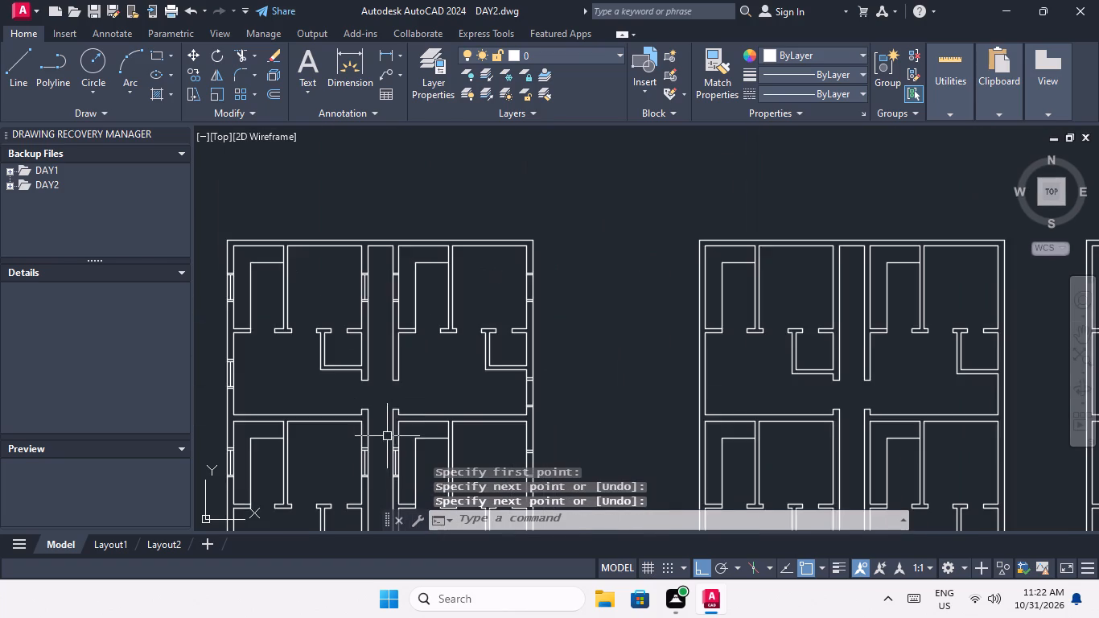
middle_drag(397, 419, 401, 486)
key(space)
scroll(401, 352, up, 3)
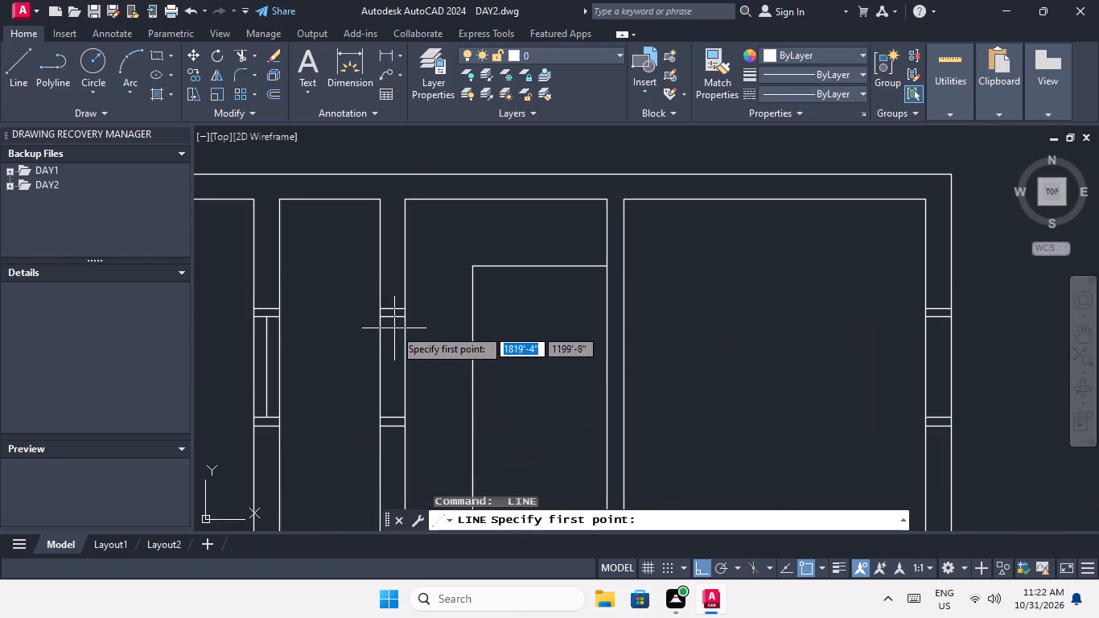
click(391, 319)
click(390, 421)
key(space)
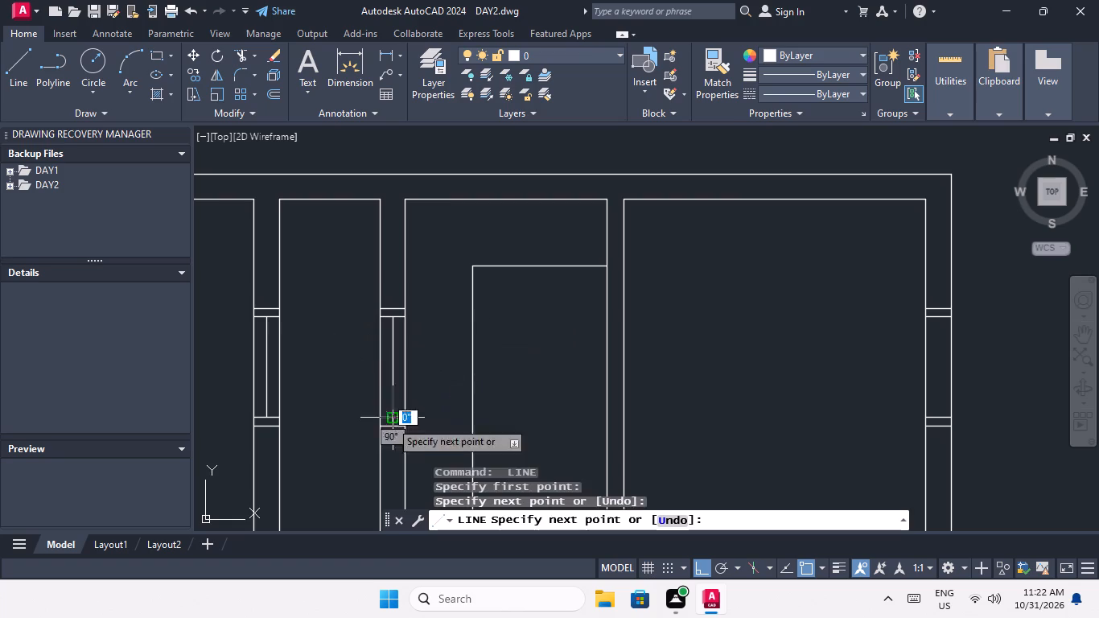
Draw a centre line between the inner end lines' midpoints in the top row's upper window opening, east outer wall.
scroll(359, 338, down, 3)
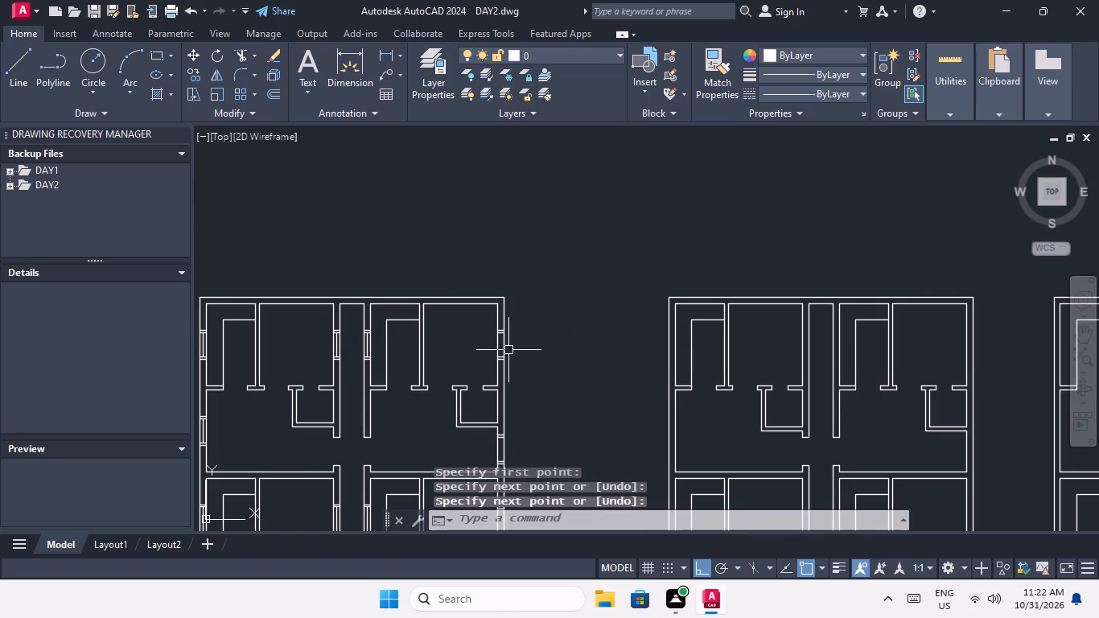
key(space)
scroll(500, 331, up, 4)
click(501, 347)
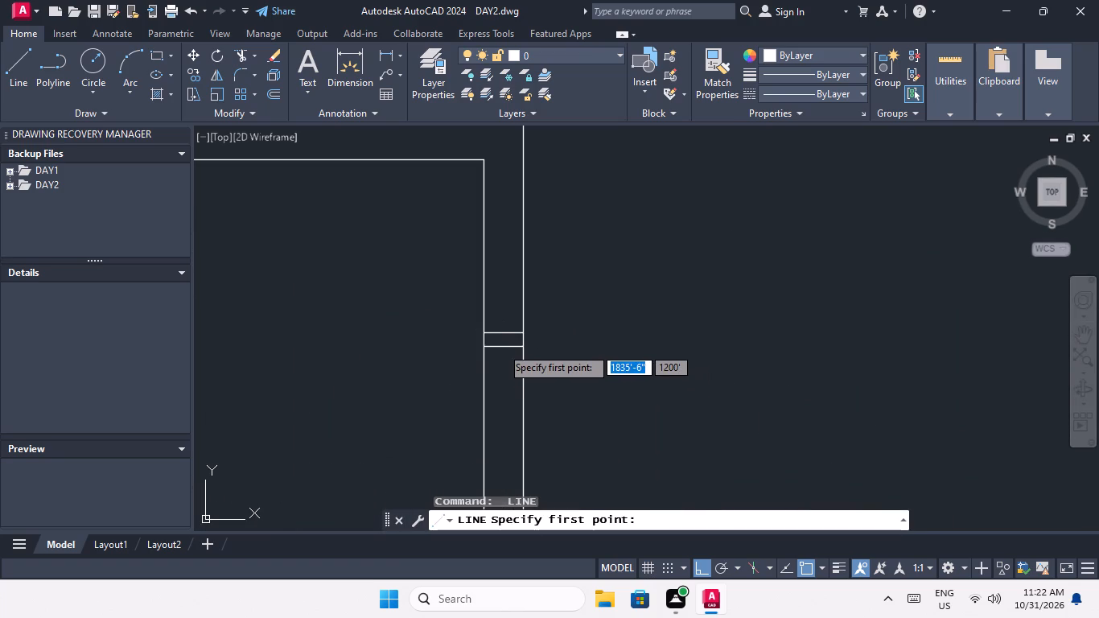
middle_drag(510, 391, 490, 264)
scroll(486, 369, up, 1)
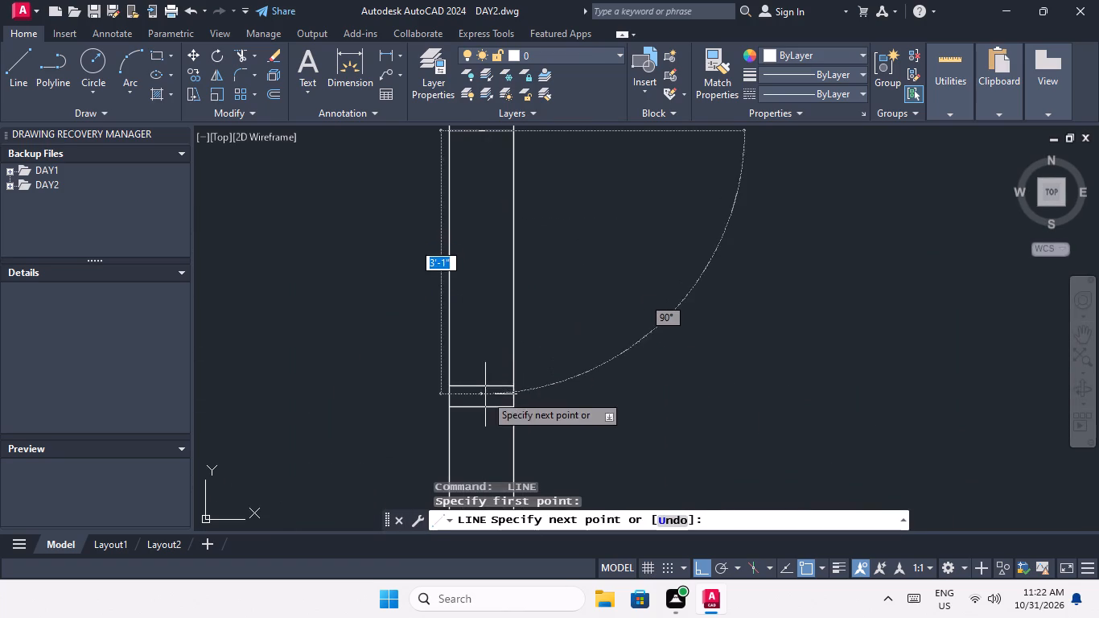
click(482, 385)
key(space)
Draw a centre line between the inner end lines' midpoints in the top row's lower window opening, east outer wall.
scroll(434, 277, down, 4)
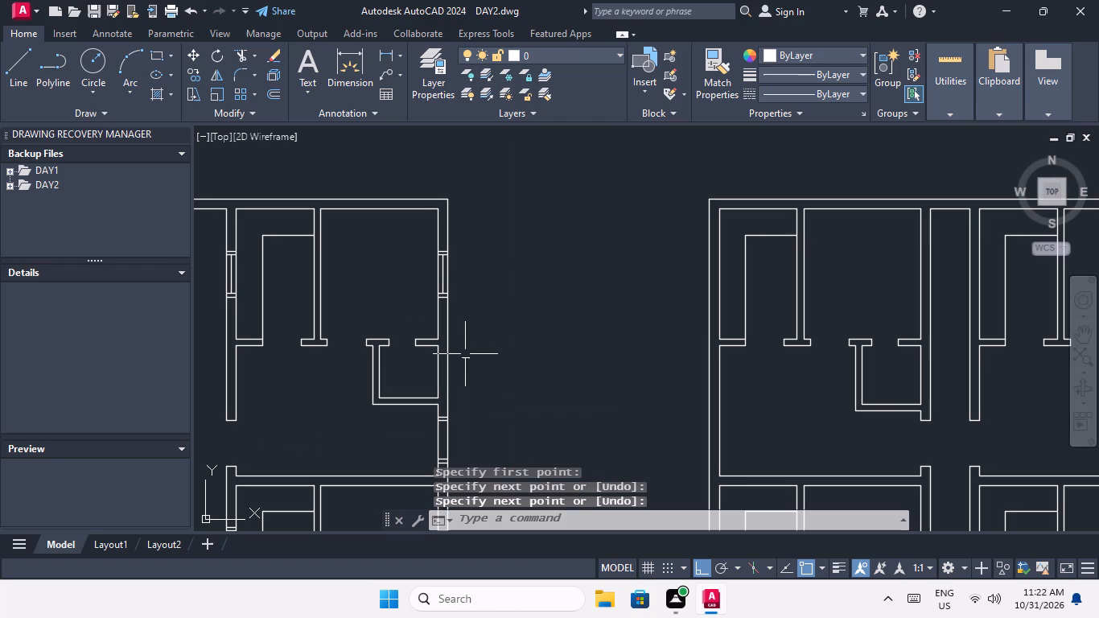
middle_drag(487, 304, 492, 245)
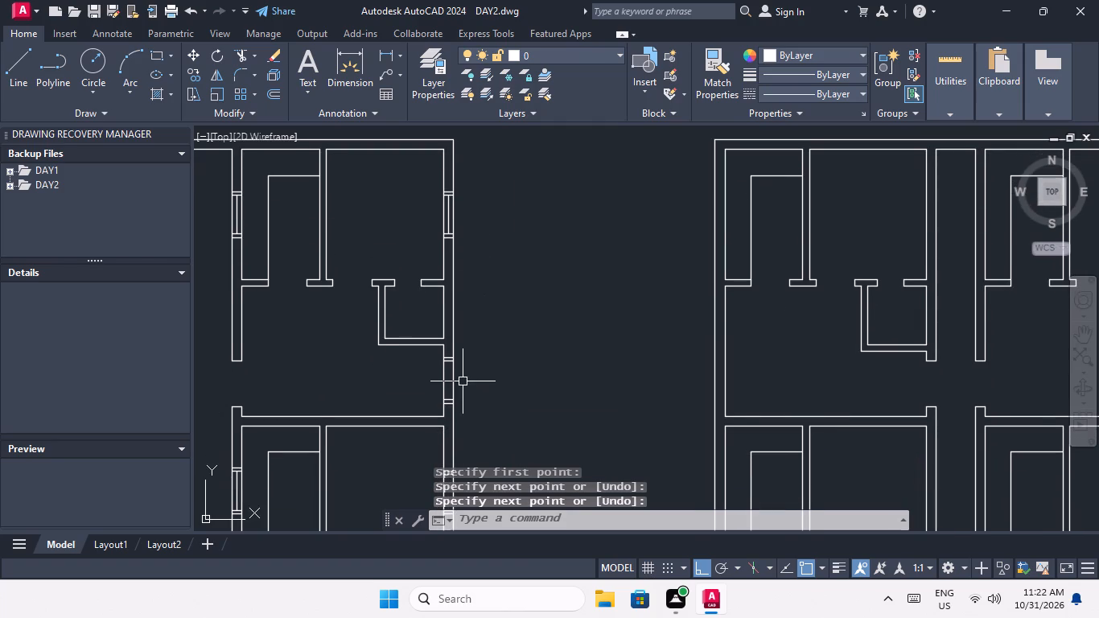
key(space)
scroll(433, 369, up, 2)
drag(471, 350, 471, 365)
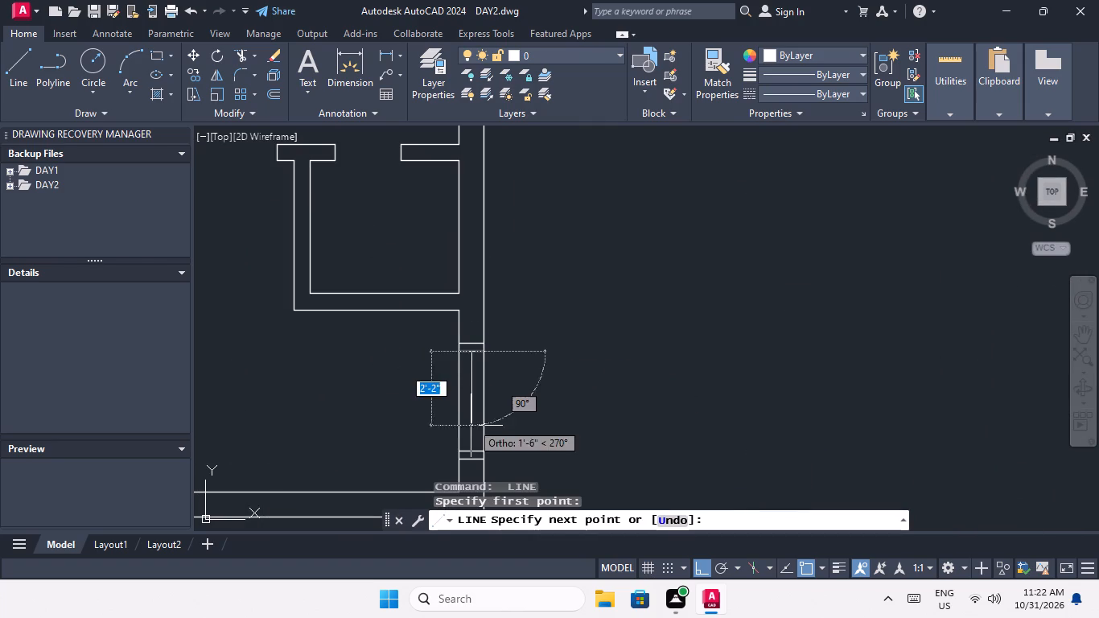
click(472, 452)
key(space)
Draw a centre line between the inner end lines' midpoints in the east outer wall's upper window opening, second row from the top.
middle_drag(515, 394, 492, 269)
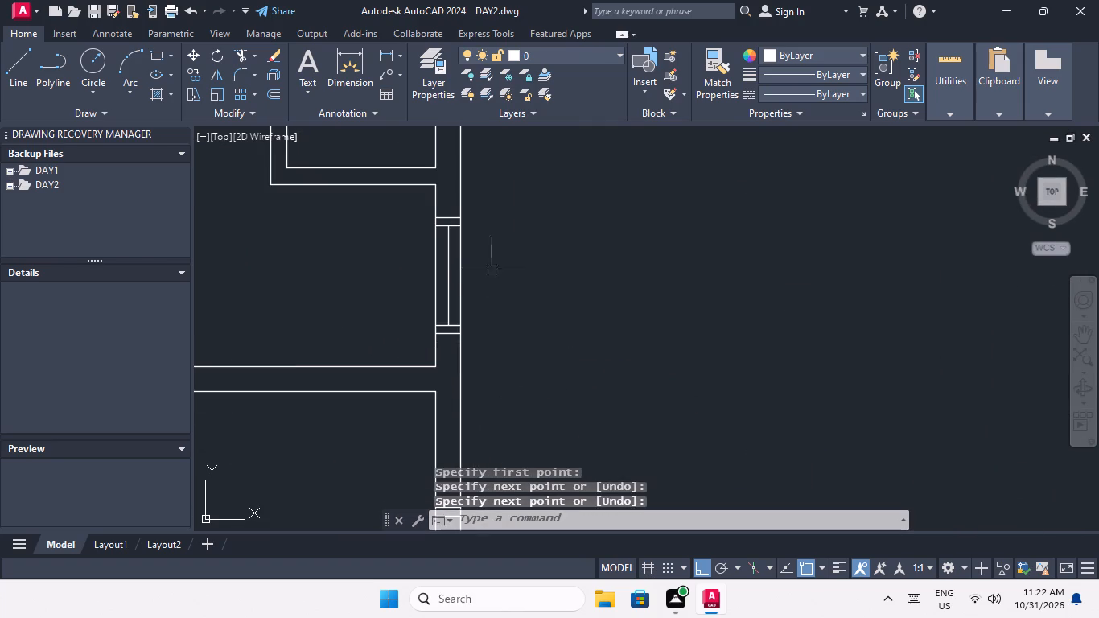
scroll(496, 316, down, 2)
middle_drag(520, 368, 494, 258)
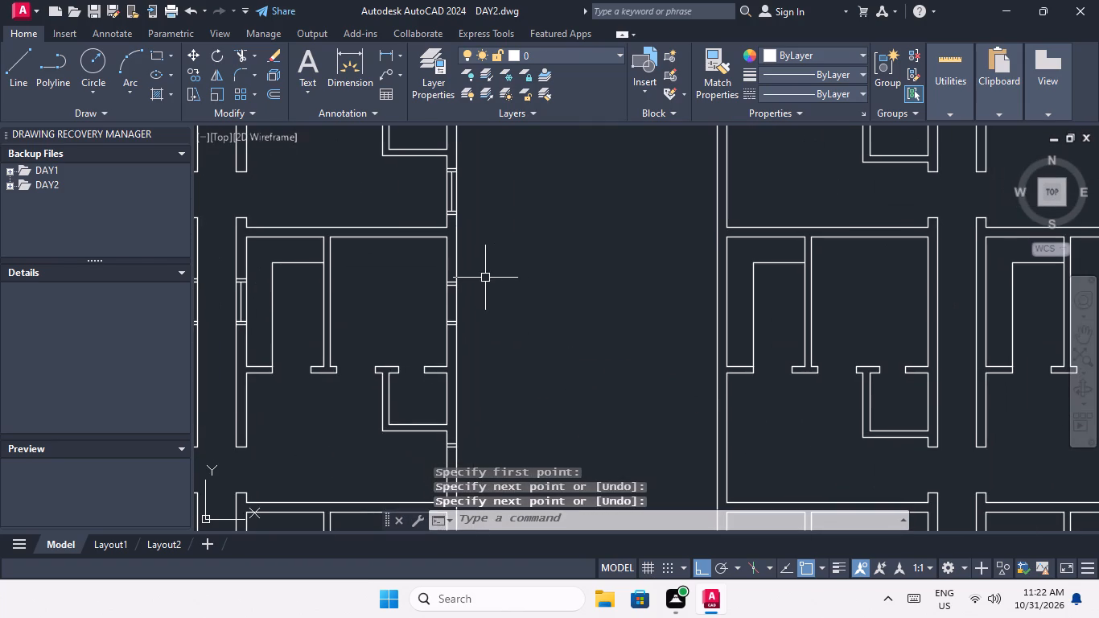
key(space)
scroll(451, 296, up, 2)
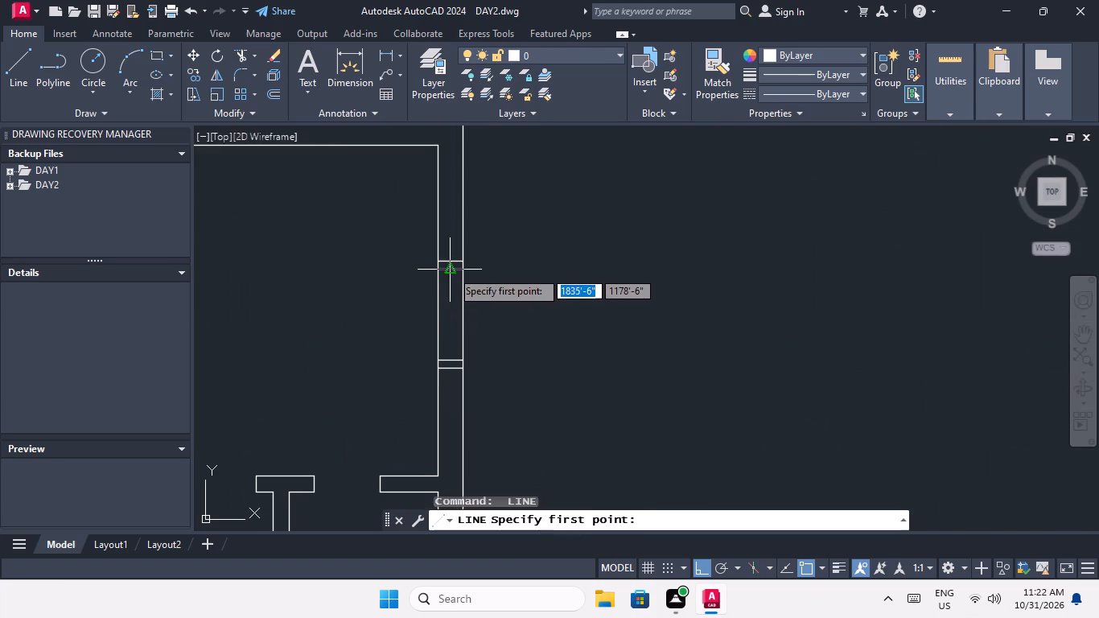
click(451, 270)
click(449, 359)
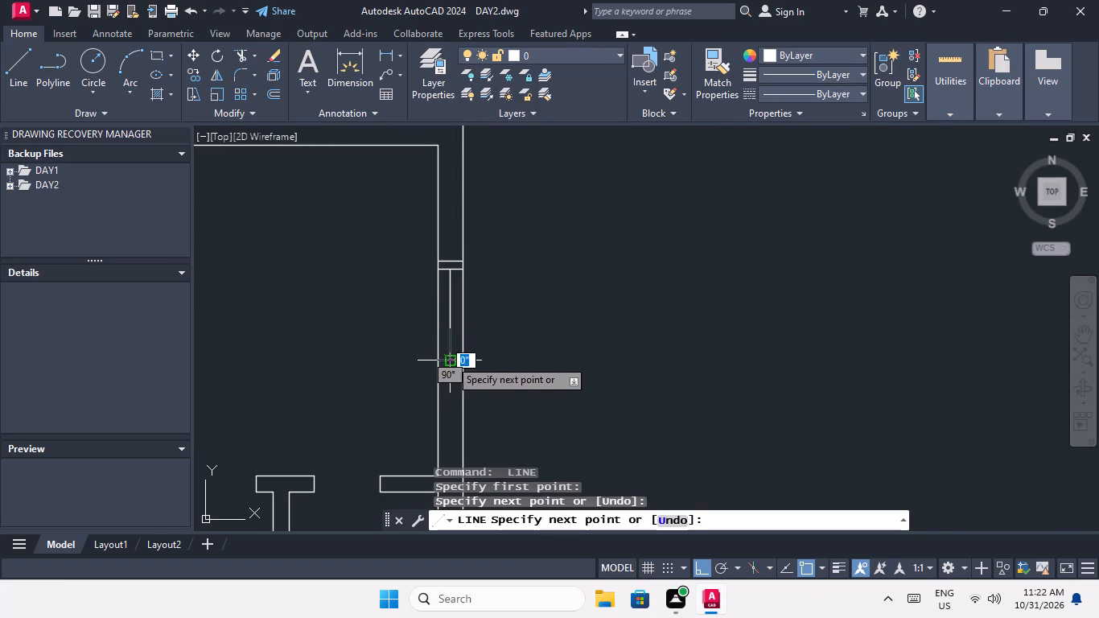
key(space)
Draw a centre line between the inner end lines' midpoints in the east outer wall's lower window opening, second row from the top.
middle_drag(513, 367, 513, 233)
scroll(515, 270, down, 1)
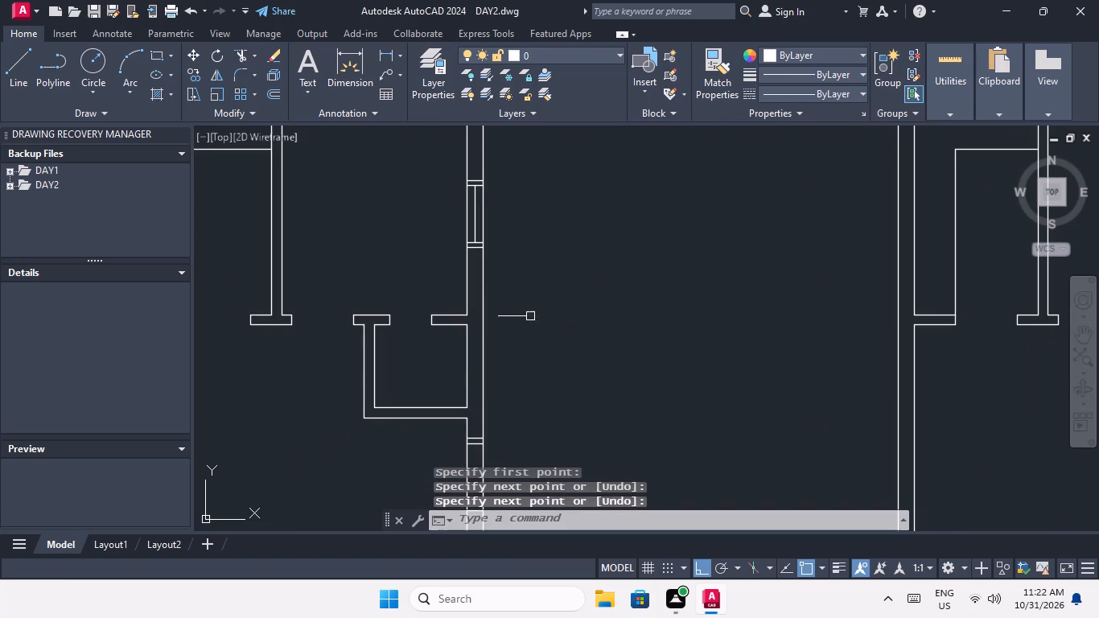
middle_drag(530, 315, 527, 220)
key(space)
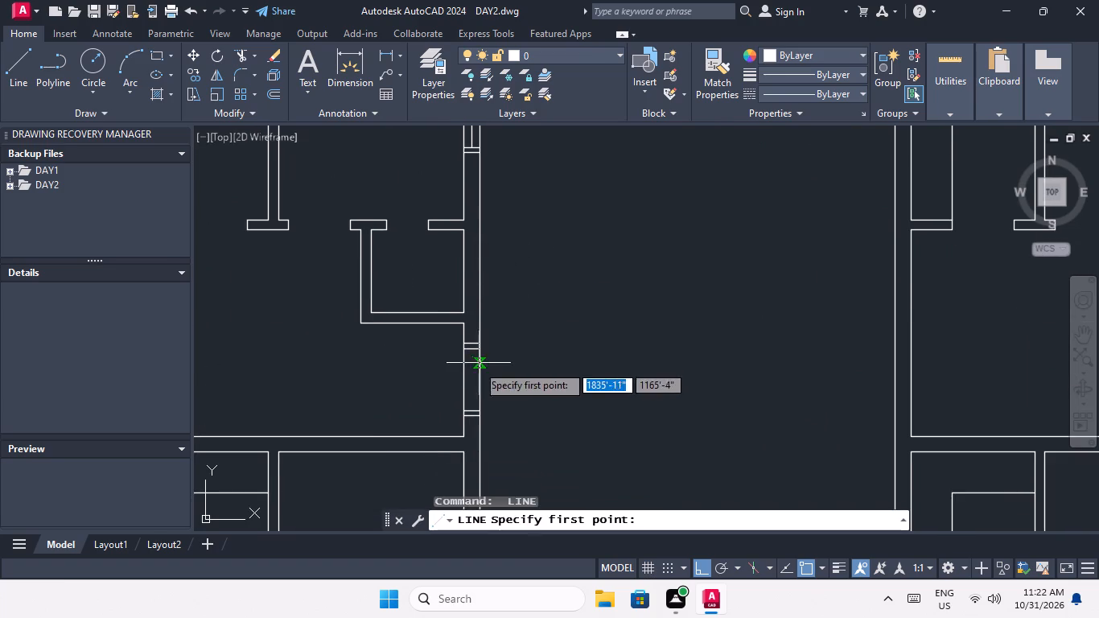
scroll(471, 366, up, 1)
click(470, 340)
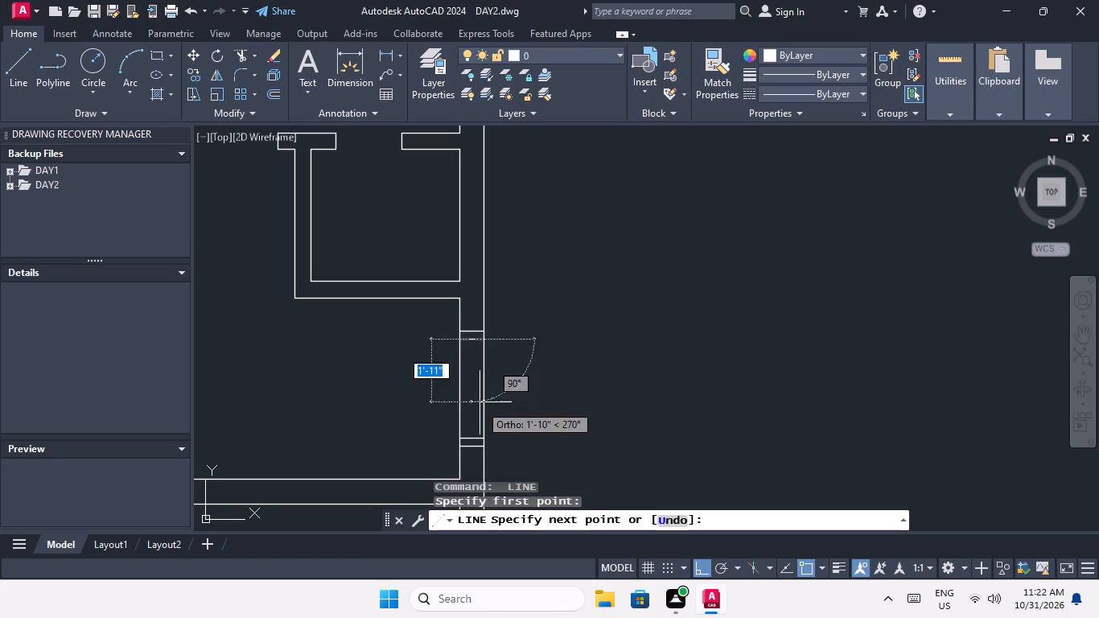
click(472, 437)
key(space)
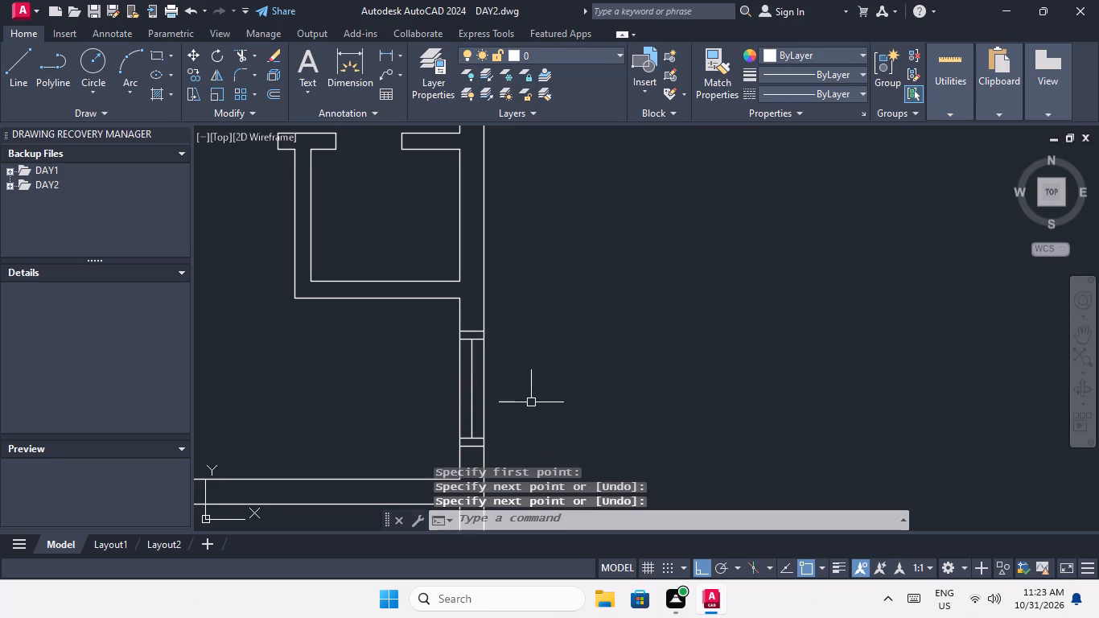
Draw a 3' centre line between the inner end lines' midpoints in the east outer wall's upper window opening, third row from the top.
middle_drag(529, 395, 529, 280)
scroll(529, 271, down, 3)
middle_drag(566, 360, 561, 305)
scroll(507, 280, up, 3)
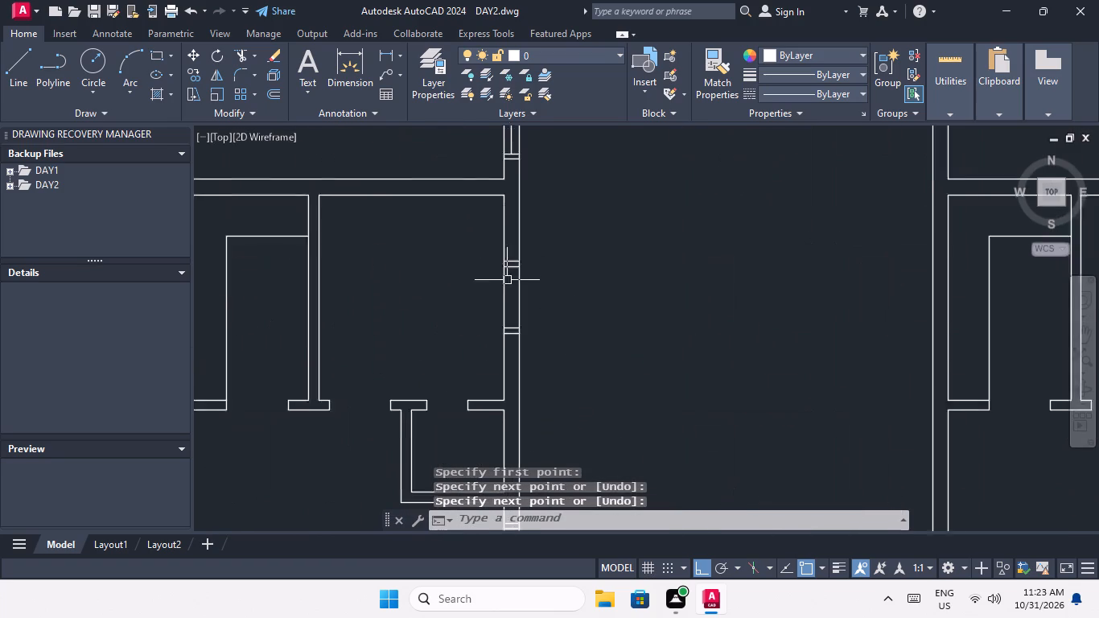
key(space)
scroll(515, 262, up, 3)
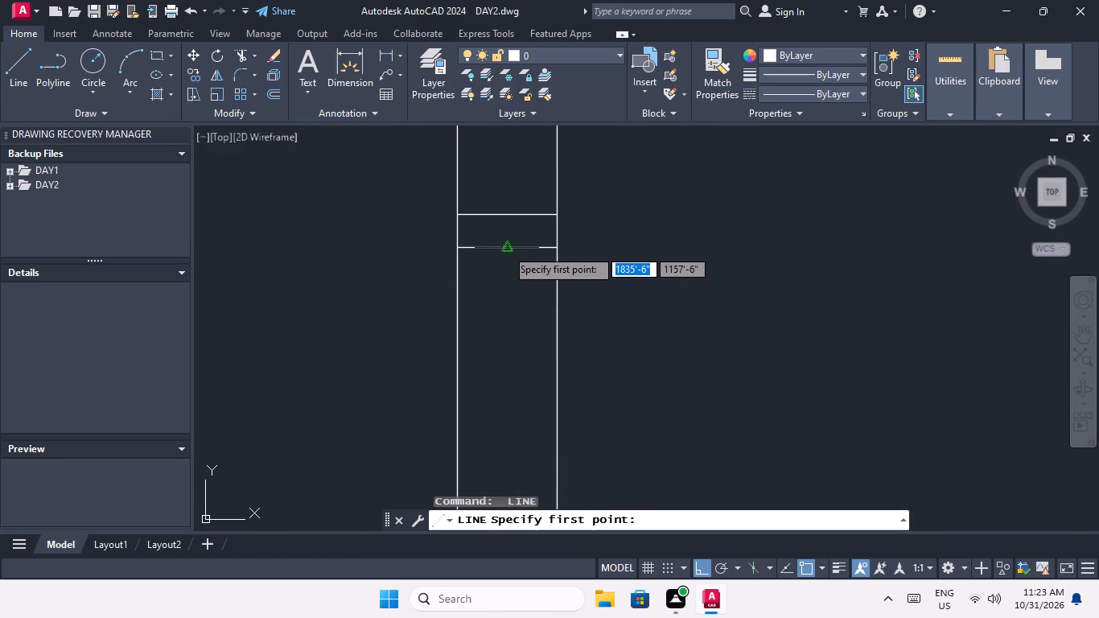
click(506, 247)
middle_drag(509, 233, 504, 201)
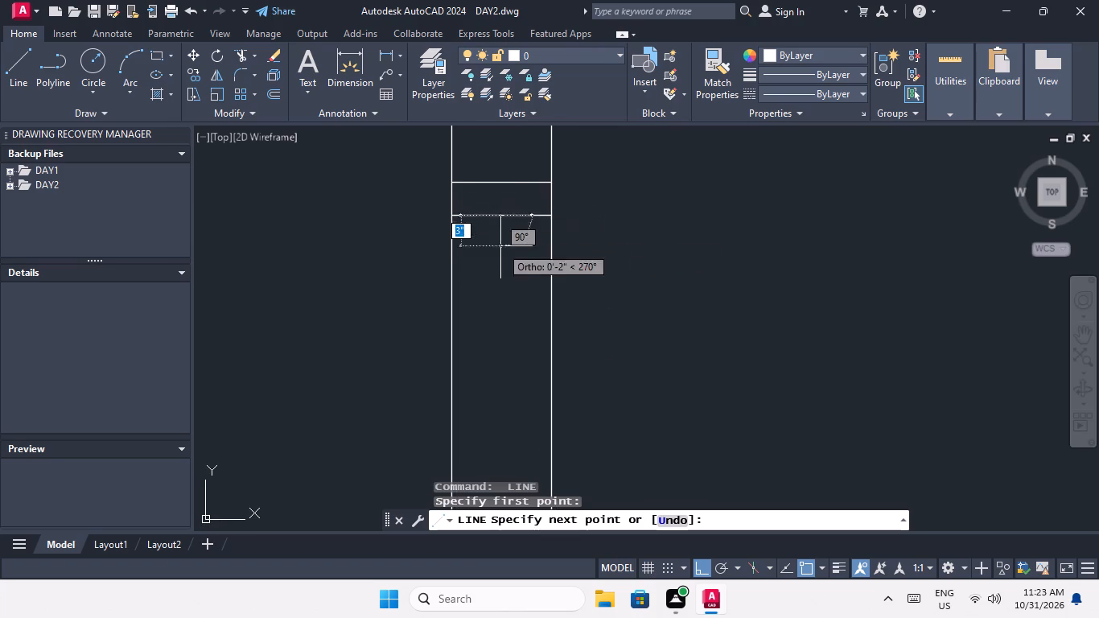
scroll(501, 250, down, 2)
scroll(489, 385, up, 2)
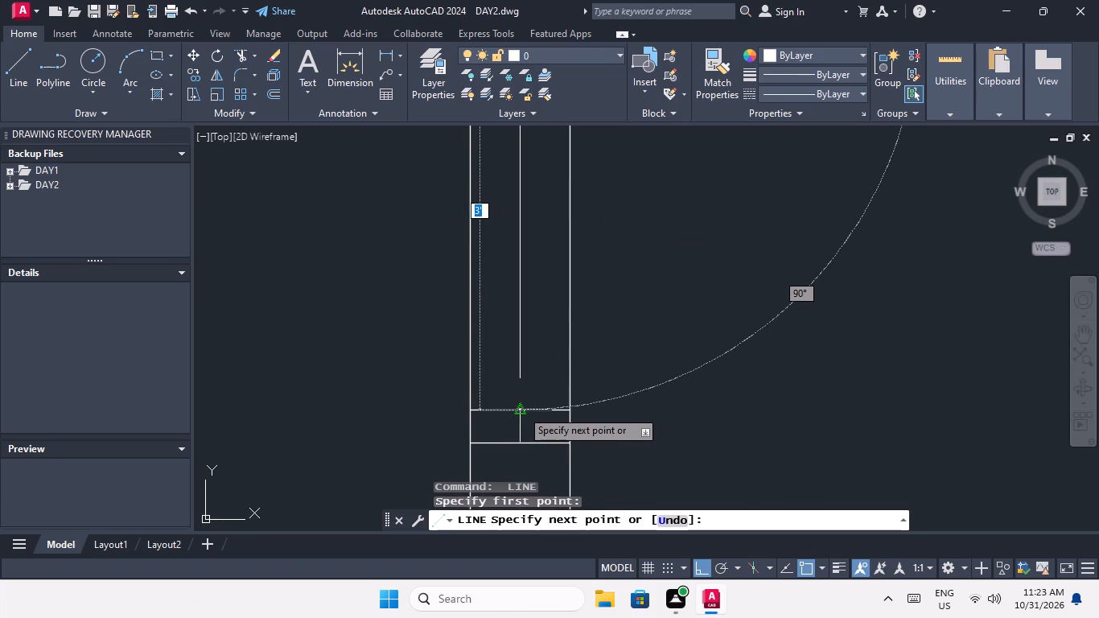
click(523, 408)
key(space)
Draw a centre line between the inner end lines' midpoints in the east outer wall's lower window opening, third row from the top.
scroll(499, 317, down, 3)
middle_drag(546, 337, 532, 233)
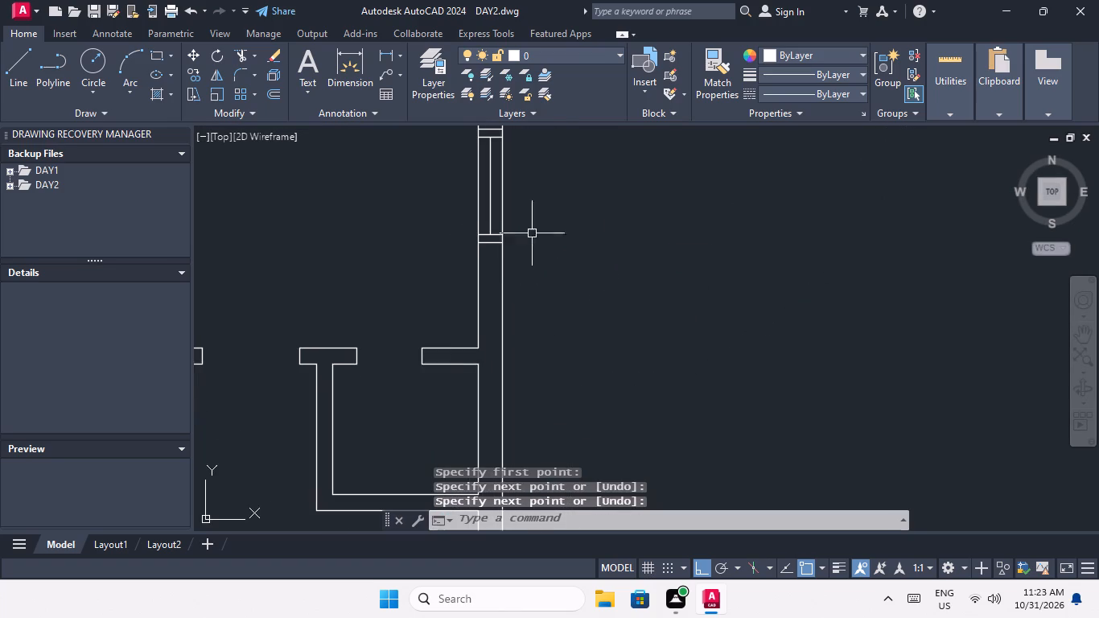
middle_drag(533, 323, 521, 167)
scroll(519, 198, down, 3)
scroll(524, 329, up, 3)
middle_drag(531, 329, 533, 338)
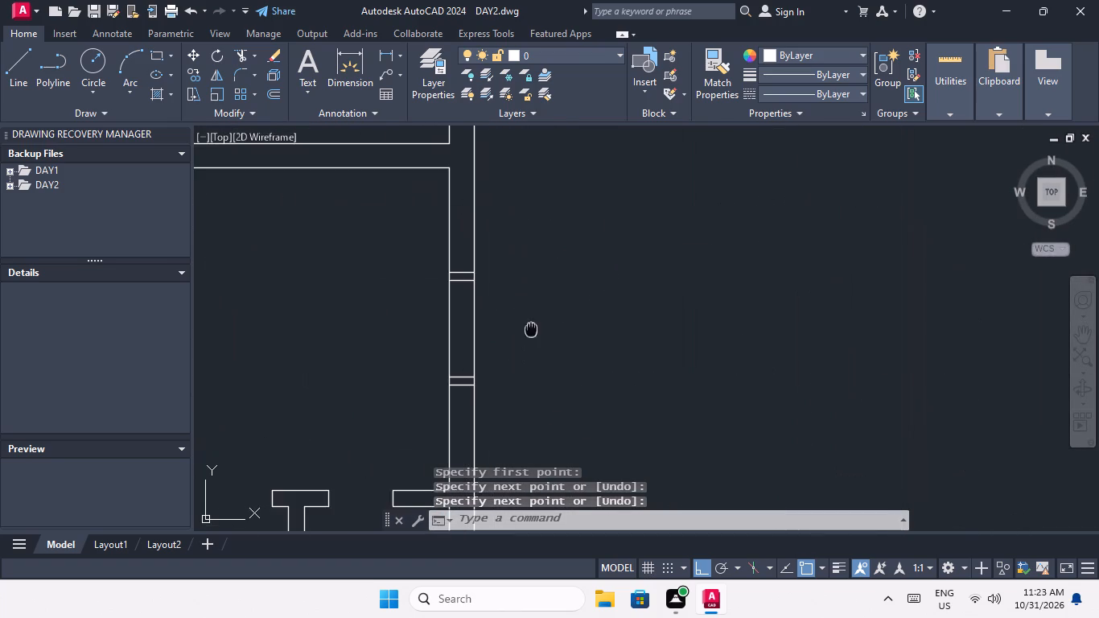
middle_drag(533, 338, 538, 443)
scroll(545, 292, down, 2)
middle_drag(541, 334, 541, 389)
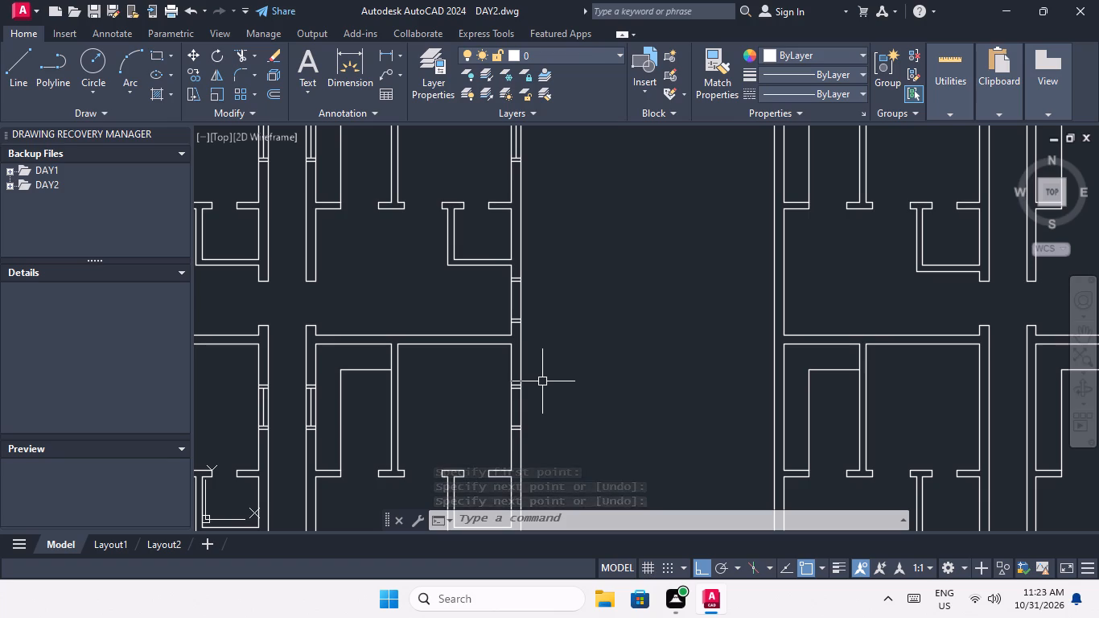
key(space)
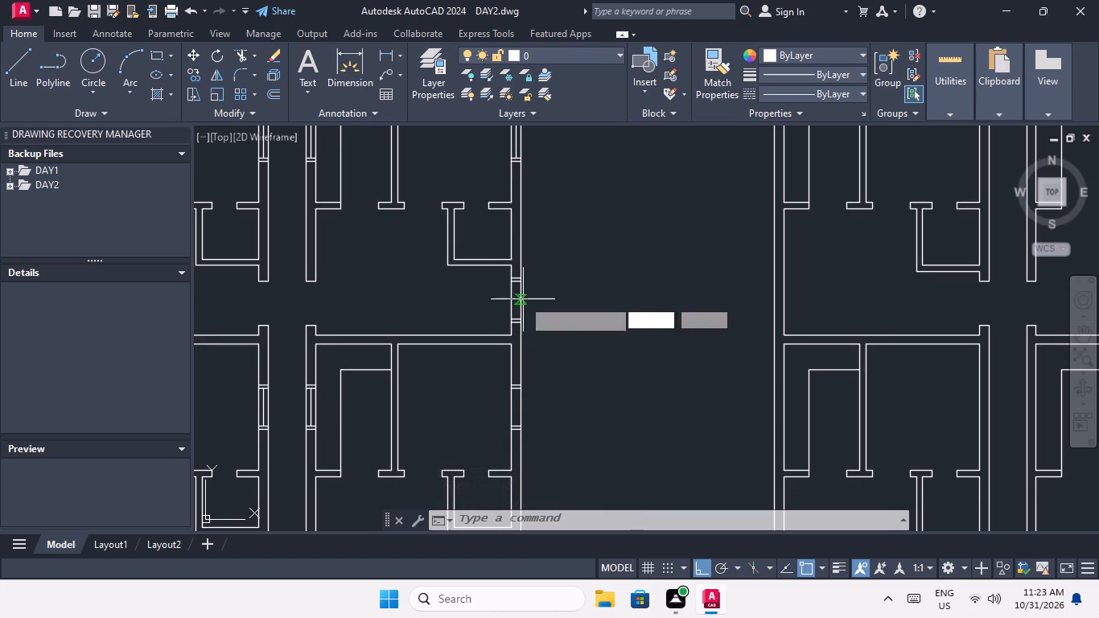
scroll(516, 287, up, 1)
click(516, 278)
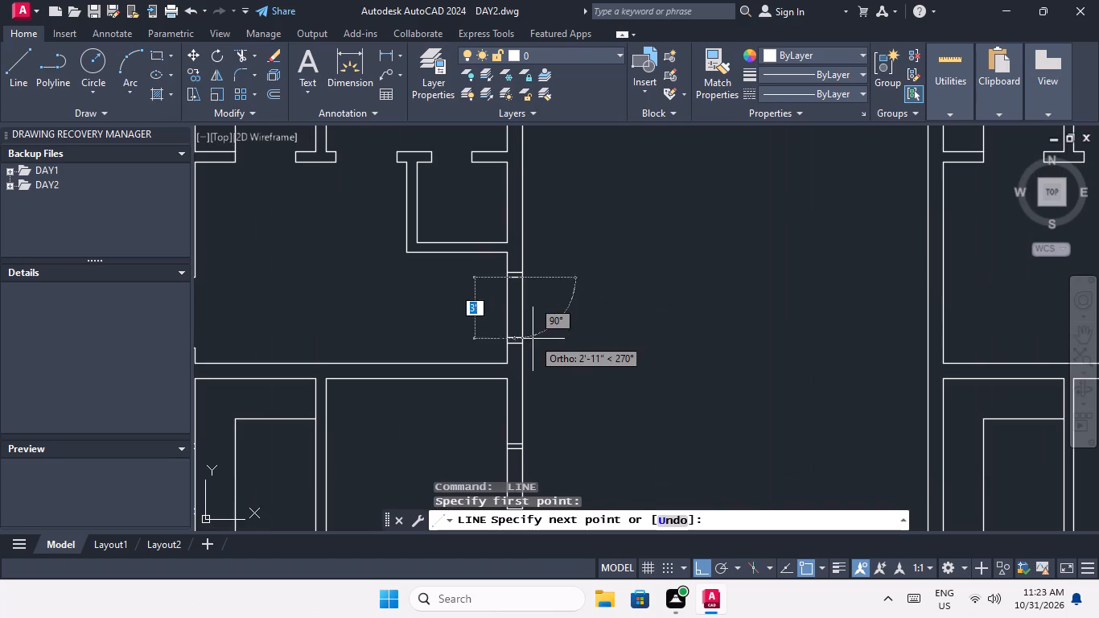
scroll(528, 344, up, 3)
click(473, 323)
key(space)
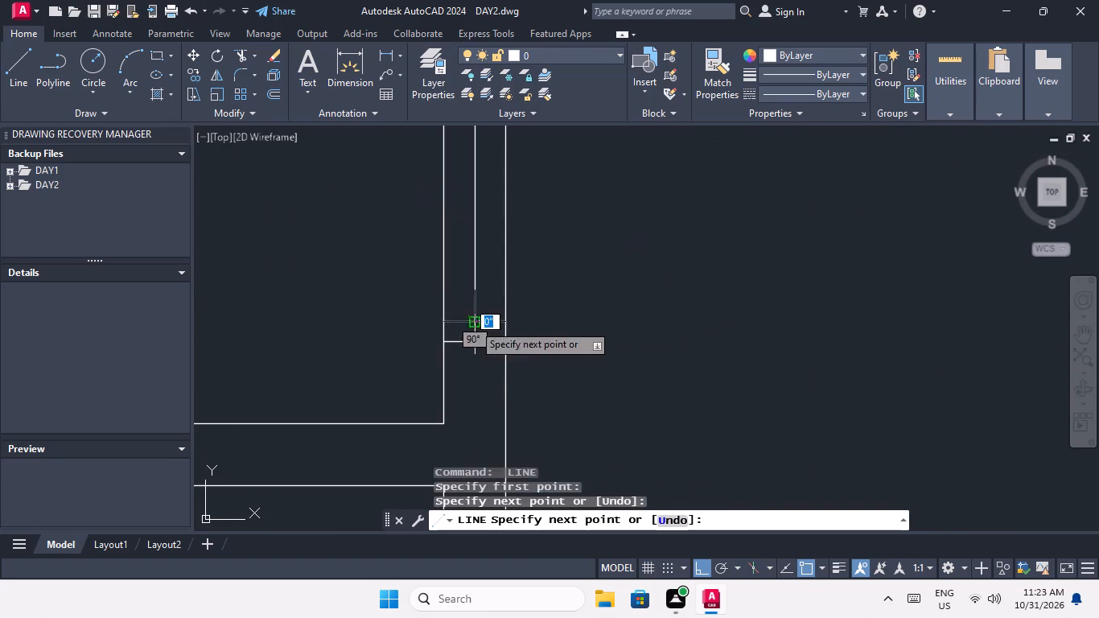
Draw a centre line between the inner end lines' midpoints in the east outer wall's upper window opening, bottom row.
scroll(492, 292, down, 2)
middle_drag(584, 332, 582, 245)
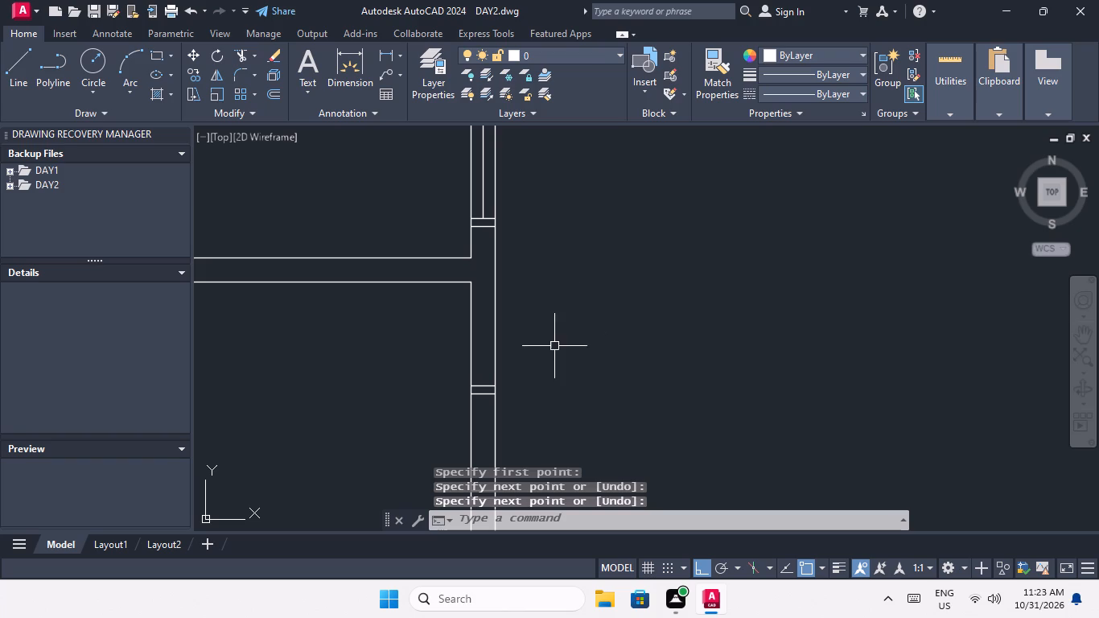
middle_drag(556, 348, 552, 266)
scroll(549, 274, down, 2)
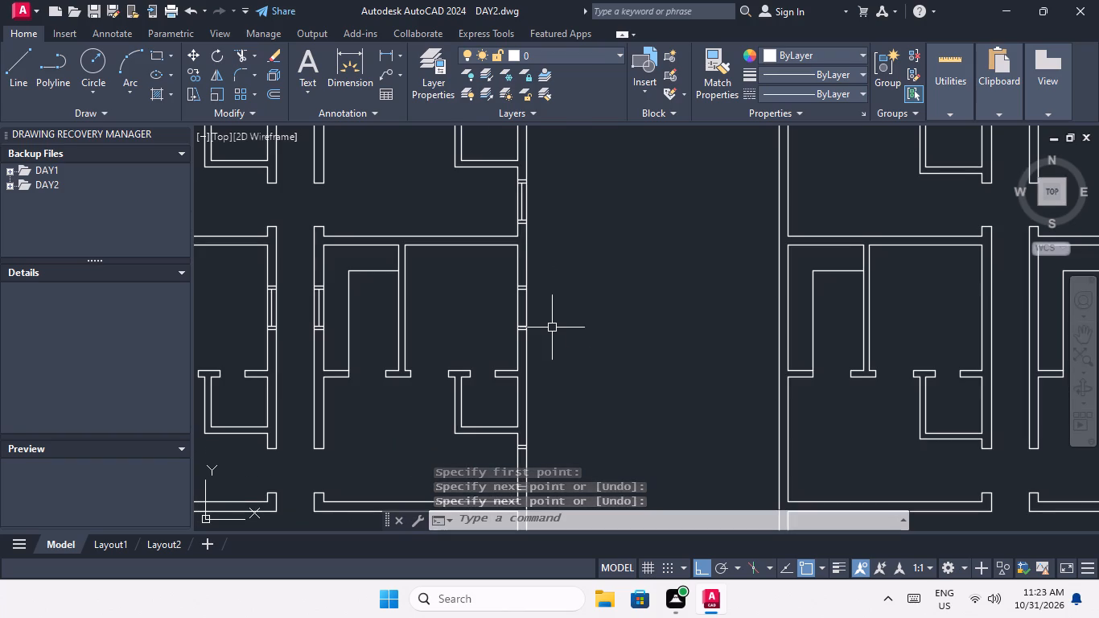
key(space)
scroll(531, 298, up, 1)
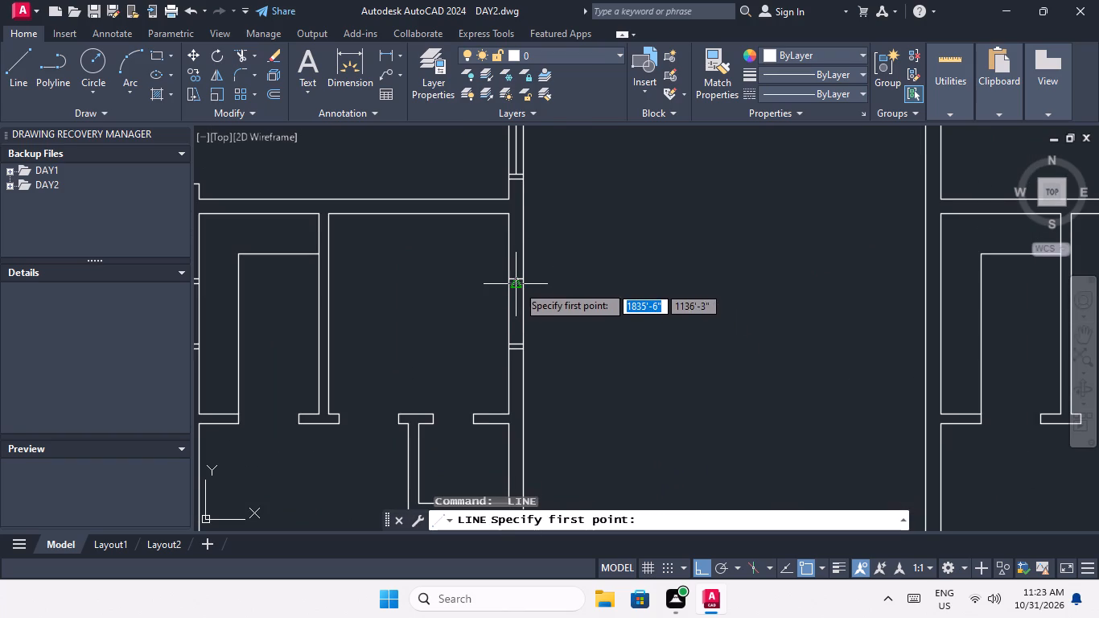
click(517, 285)
scroll(528, 345, up, 2)
click(496, 339)
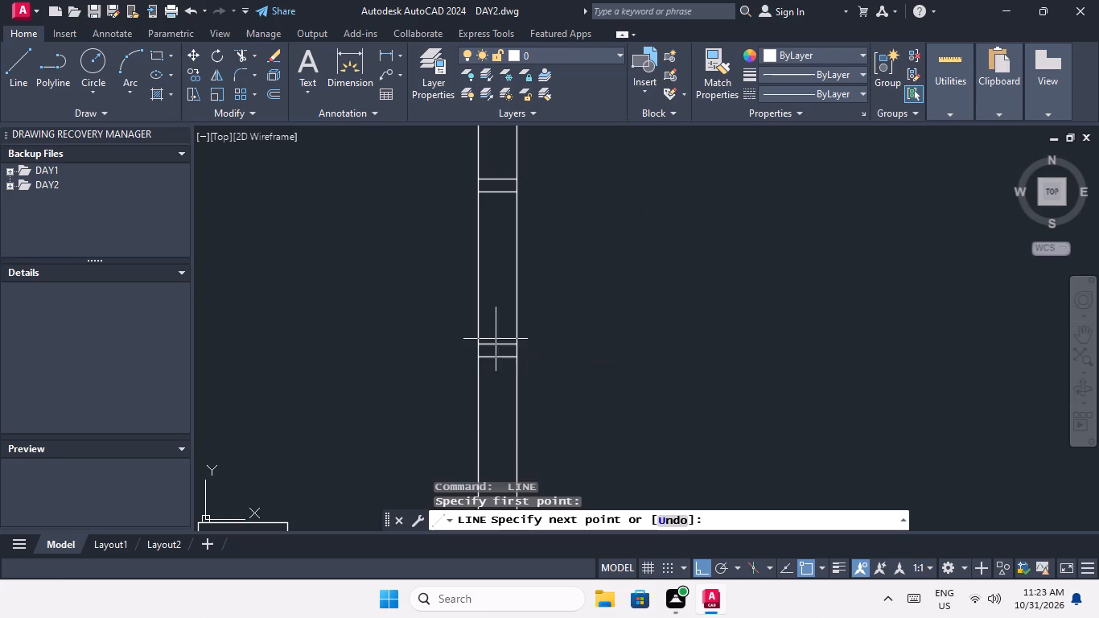
key(space)
Draw a centre line between the inner end lines' midpoints in the east outer wall's lower window opening, bottom row.
scroll(526, 273, down, 2)
middle_drag(560, 304, 550, 228)
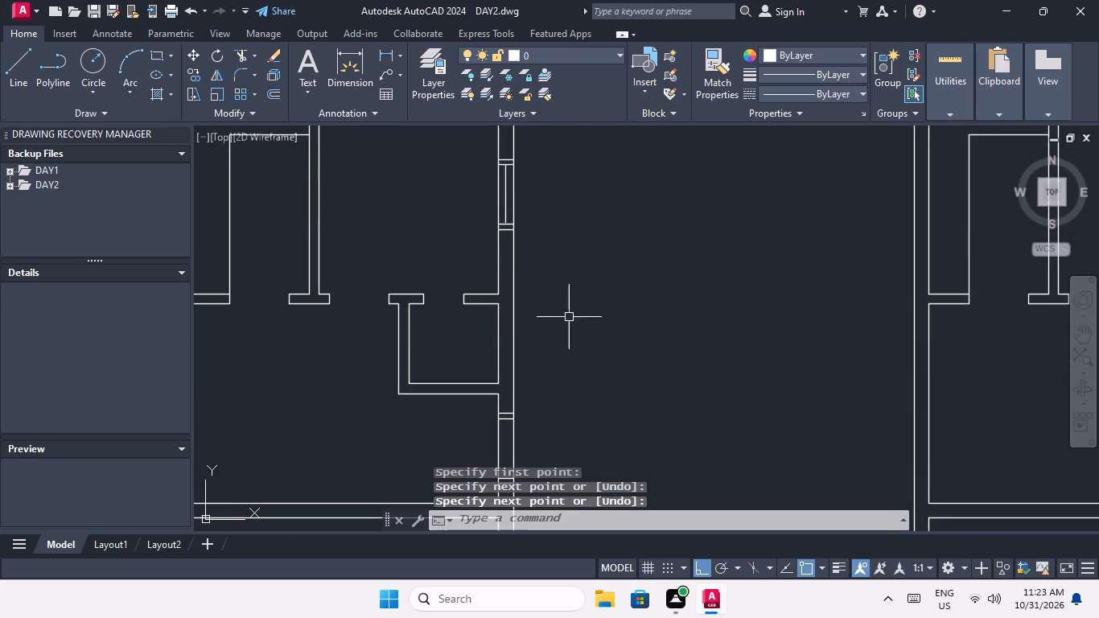
middle_drag(566, 312, 555, 242)
key(space)
scroll(497, 353, up, 3)
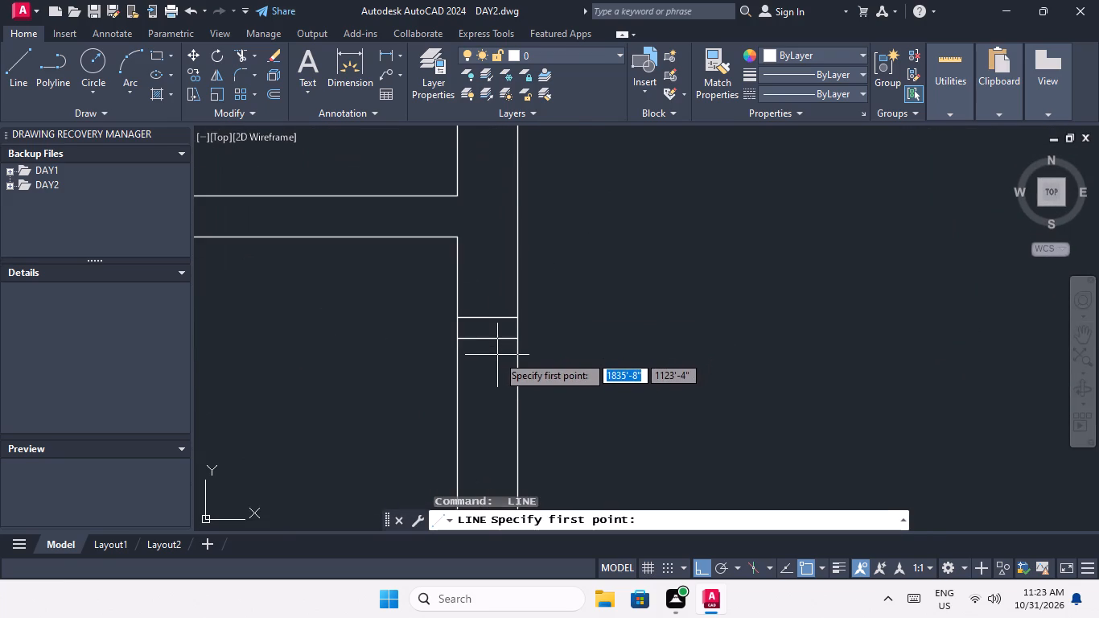
click(487, 340)
scroll(489, 306, down, 4)
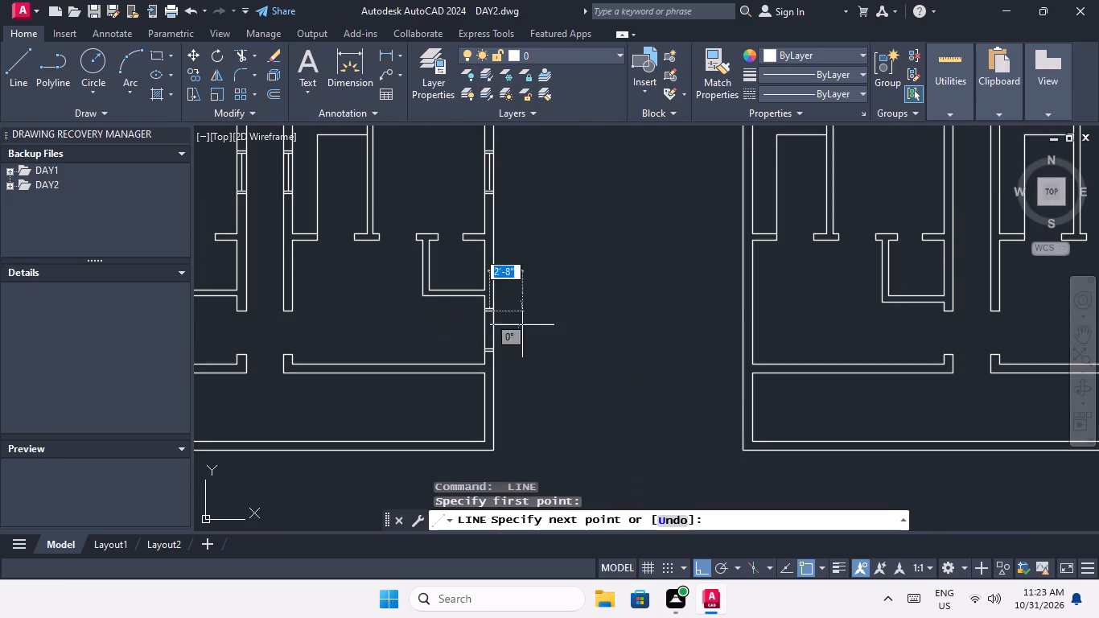
middle_drag(557, 348, 549, 255)
scroll(496, 273, up, 3)
middle_drag(504, 265, 512, 389)
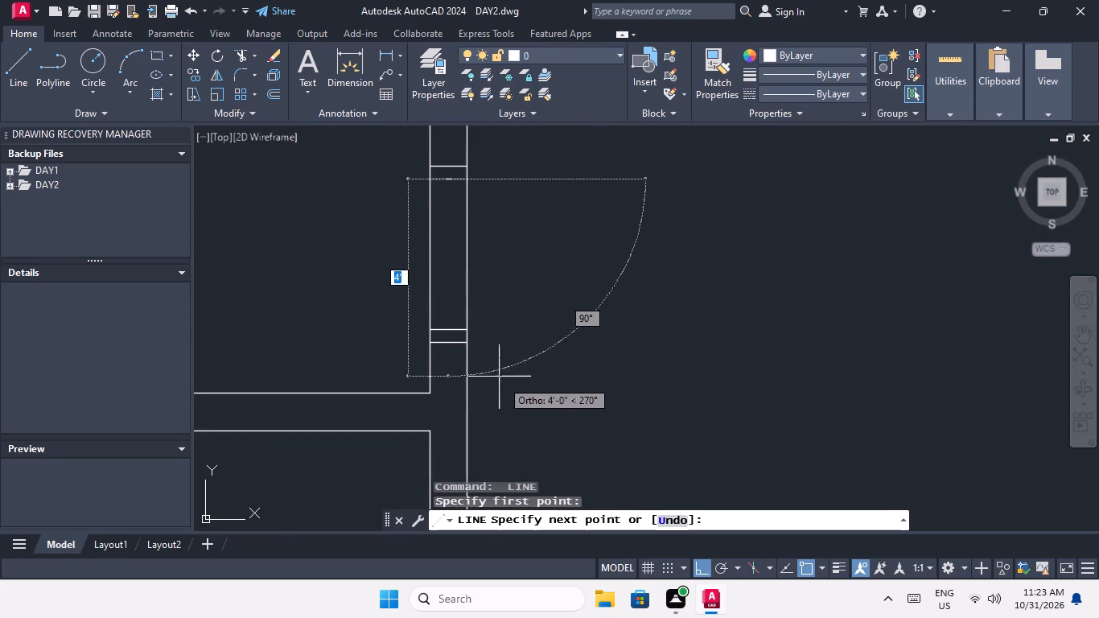
scroll(454, 331, up, 2)
click(436, 328)
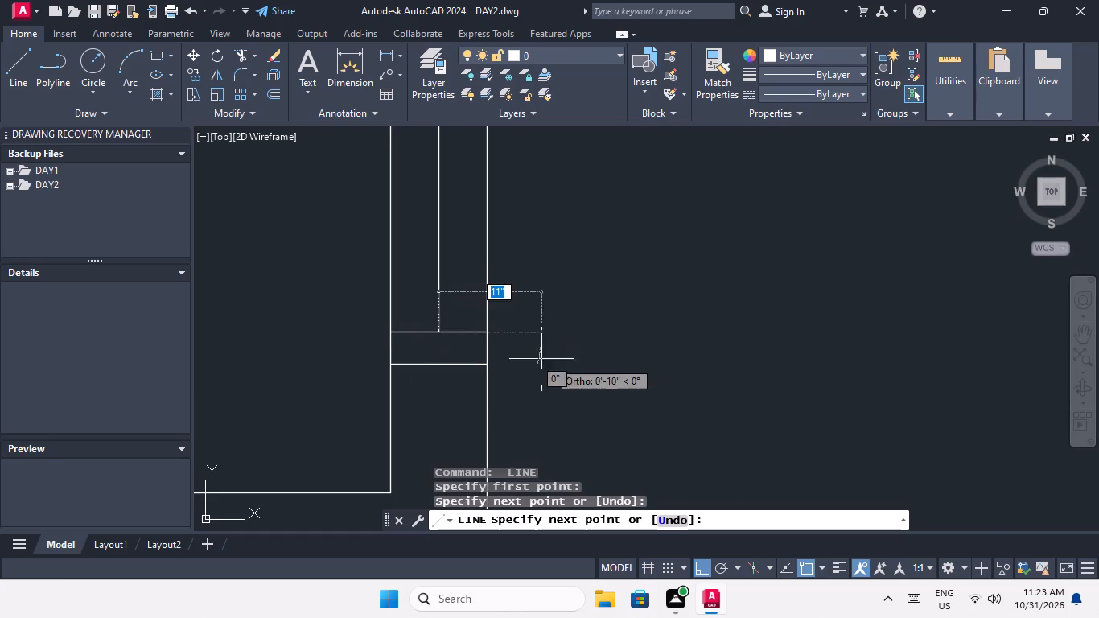
key(Escape)
key(Escape)
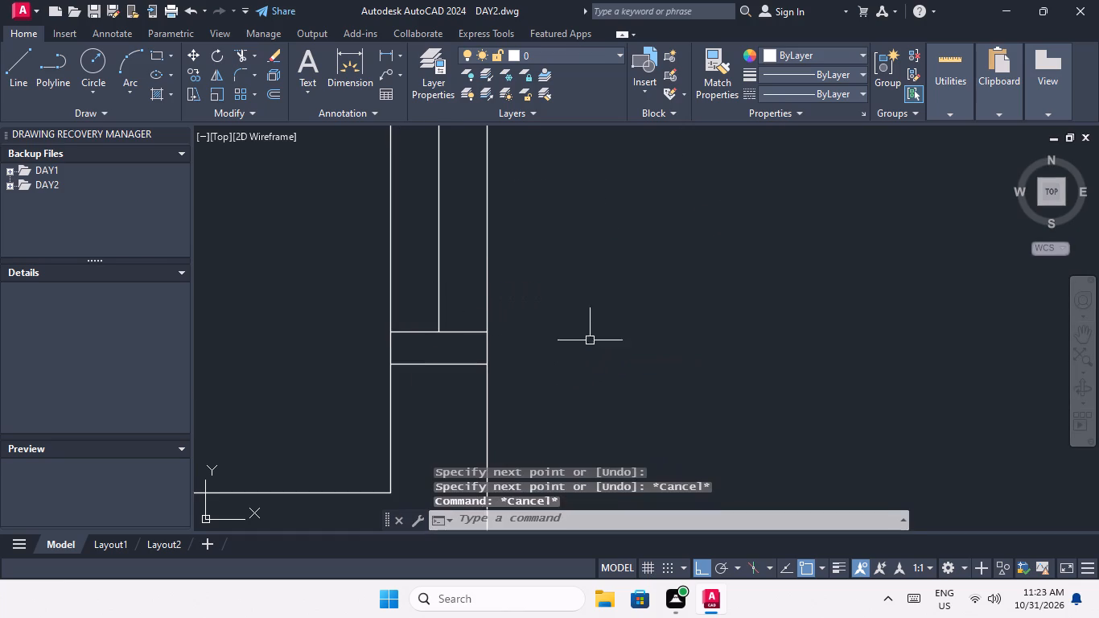
Offset the window's centre line 1/2" to both sides in the west outer wall's lower window, bottom row.
scroll(587, 319, down, 3)
middle_drag(586, 341, 586, 406)
scroll(589, 332, down, 3)
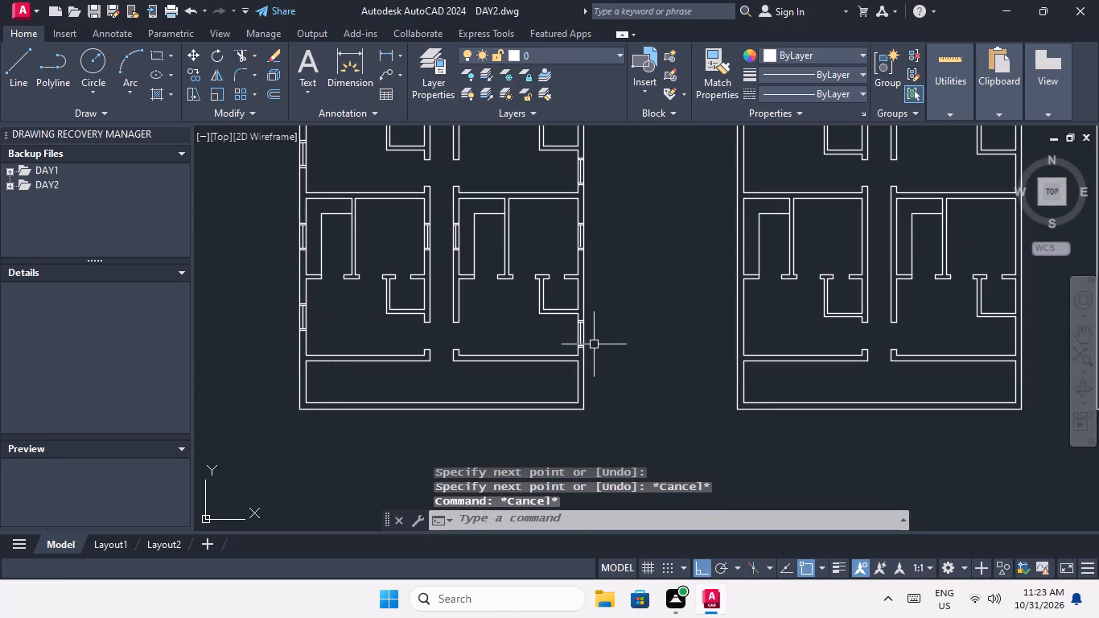
key(Escape)
key(Escape)
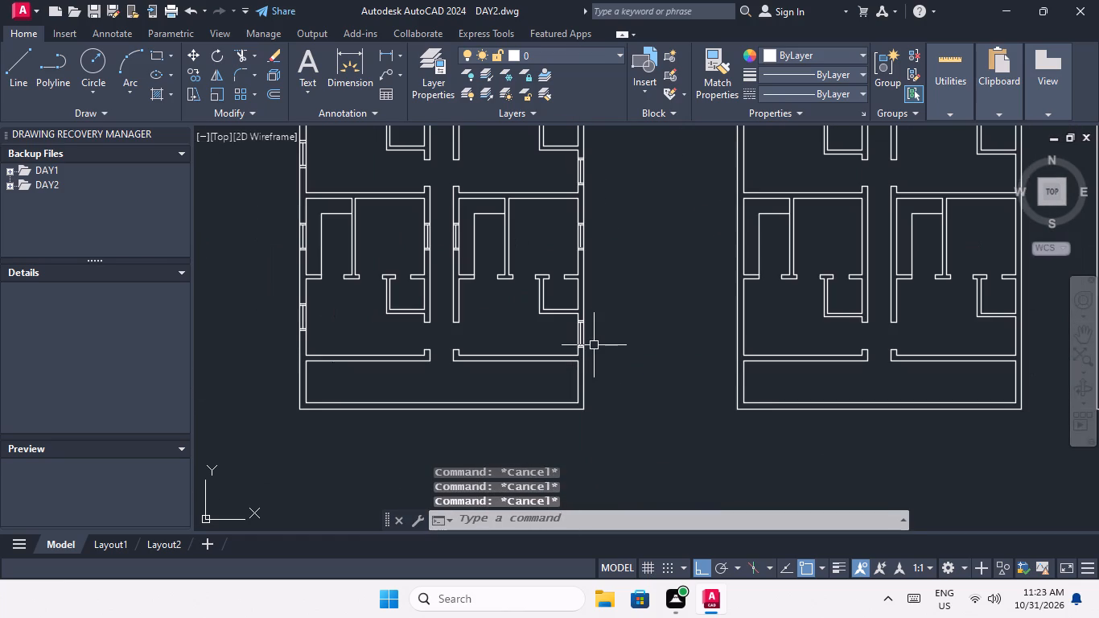
key(o)
key(Return)
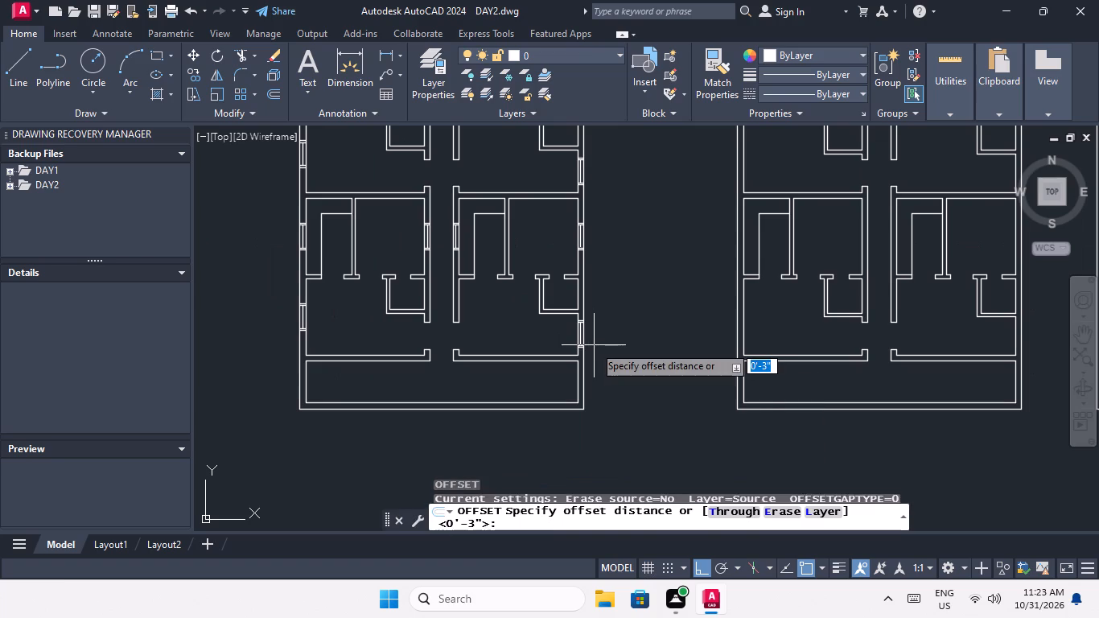
text(1/2")
key(Return)
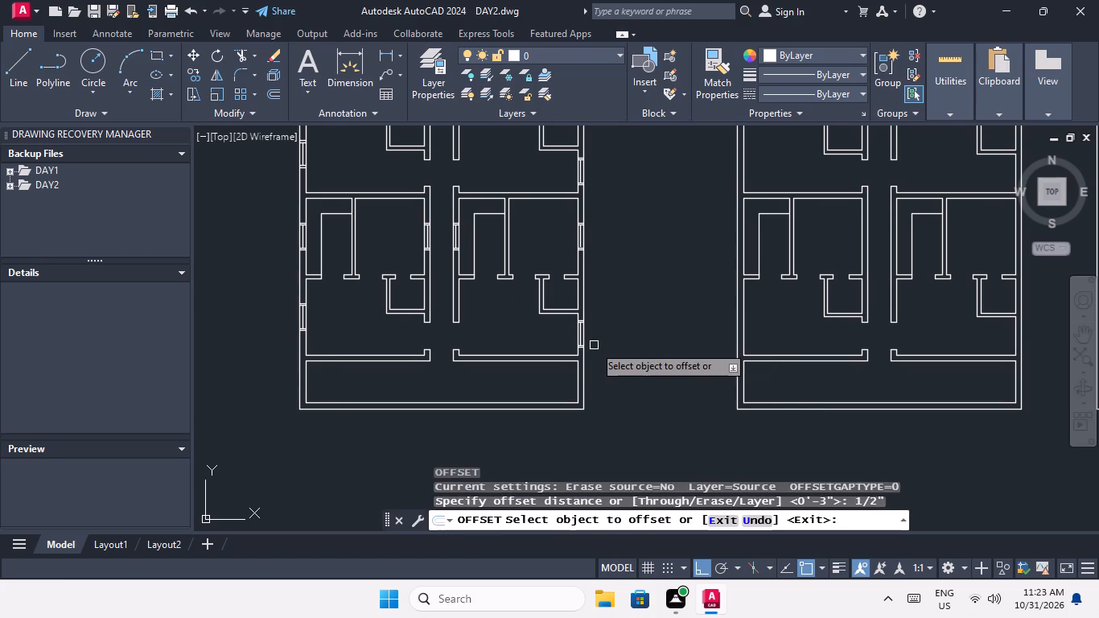
scroll(298, 322, up, 2)
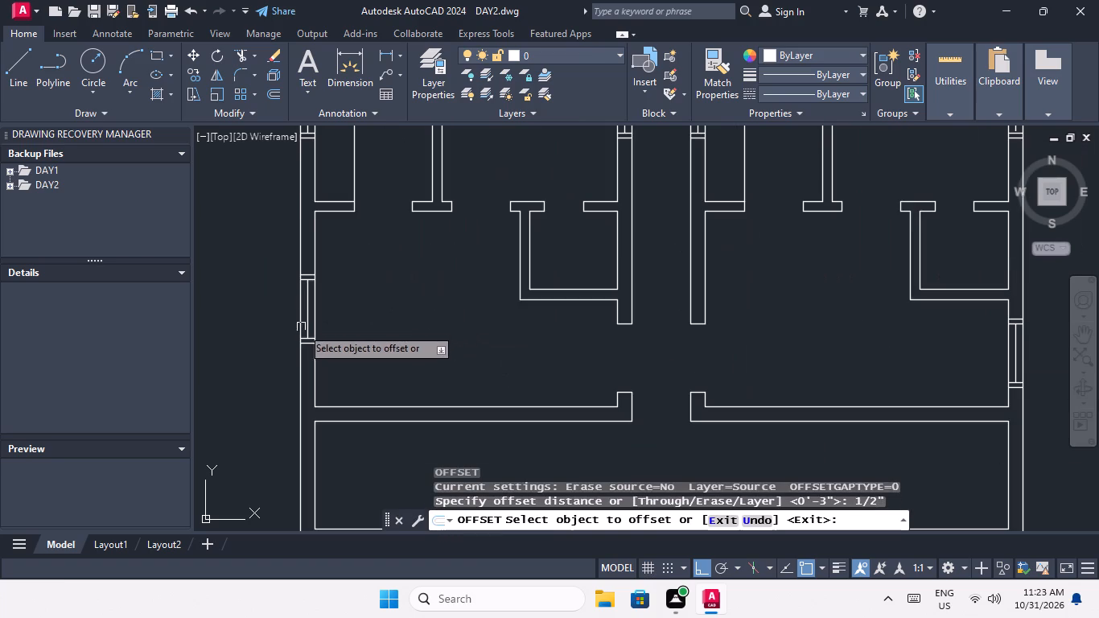
scroll(304, 330, up, 2)
click(312, 315)
click(338, 311)
scroll(306, 332, up, 4)
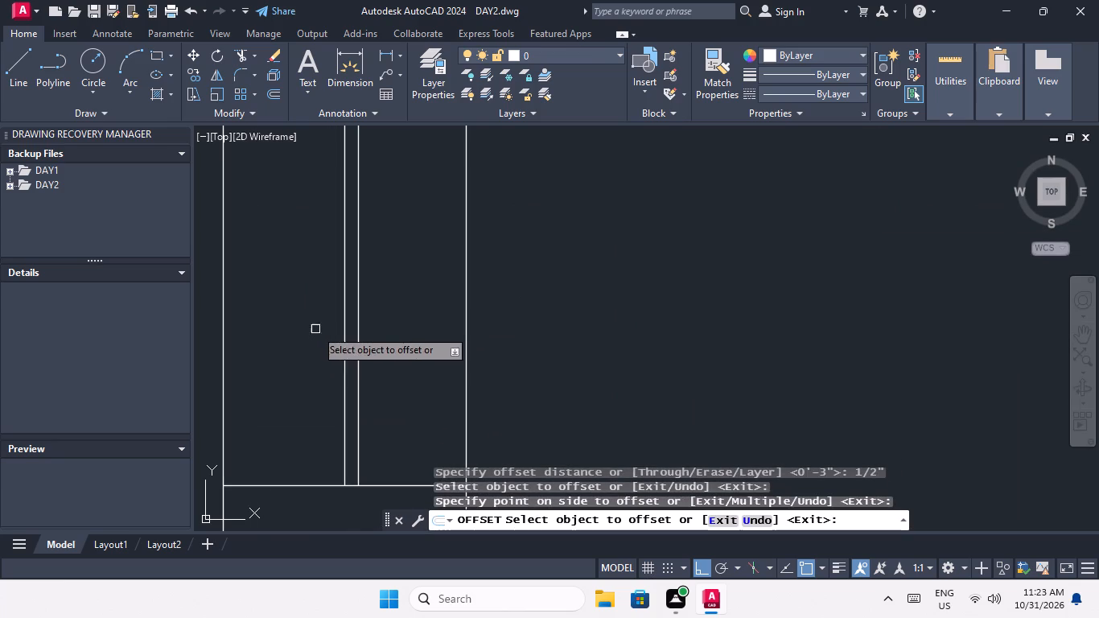
drag(346, 313, 324, 326)
click(295, 342)
Offset the window's centre line 1/2" to both sides in the west outer wall's upper window, bottom row.
scroll(295, 274, down, 5)
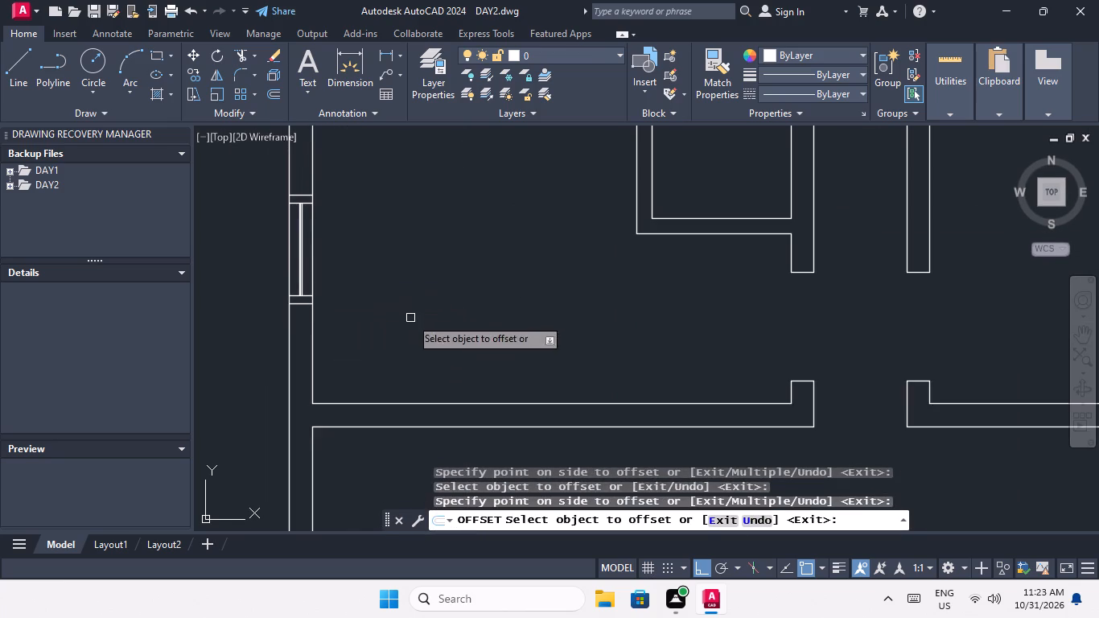
middle_drag(408, 316, 374, 295)
scroll(370, 289, down, 3)
scroll(627, 293, up, 4)
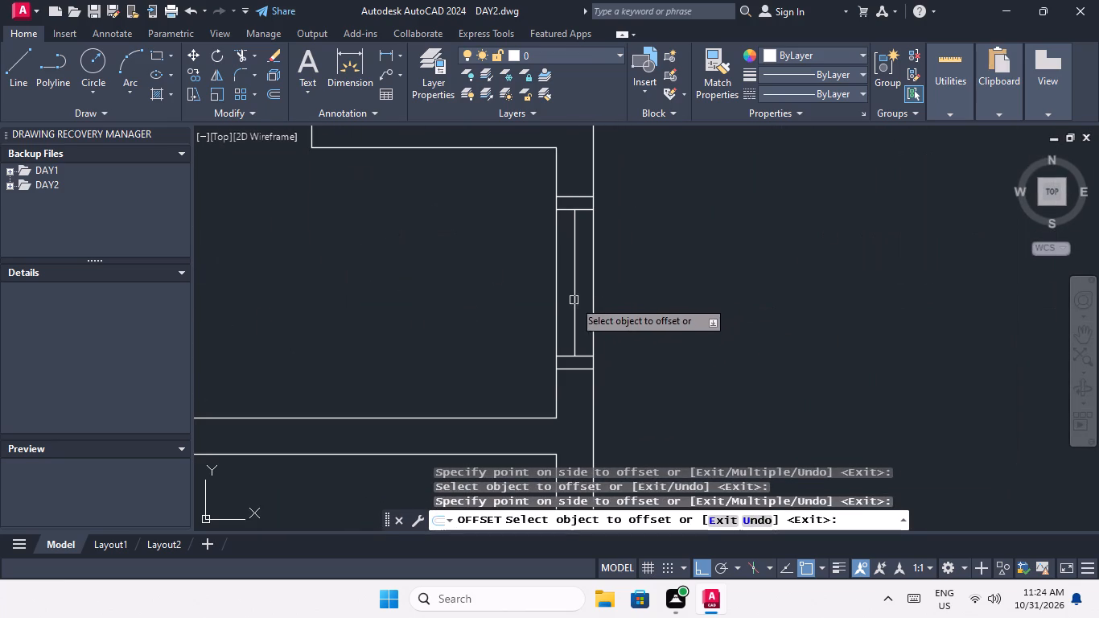
scroll(491, 343, down, 4)
middle_drag(411, 322, 581, 396)
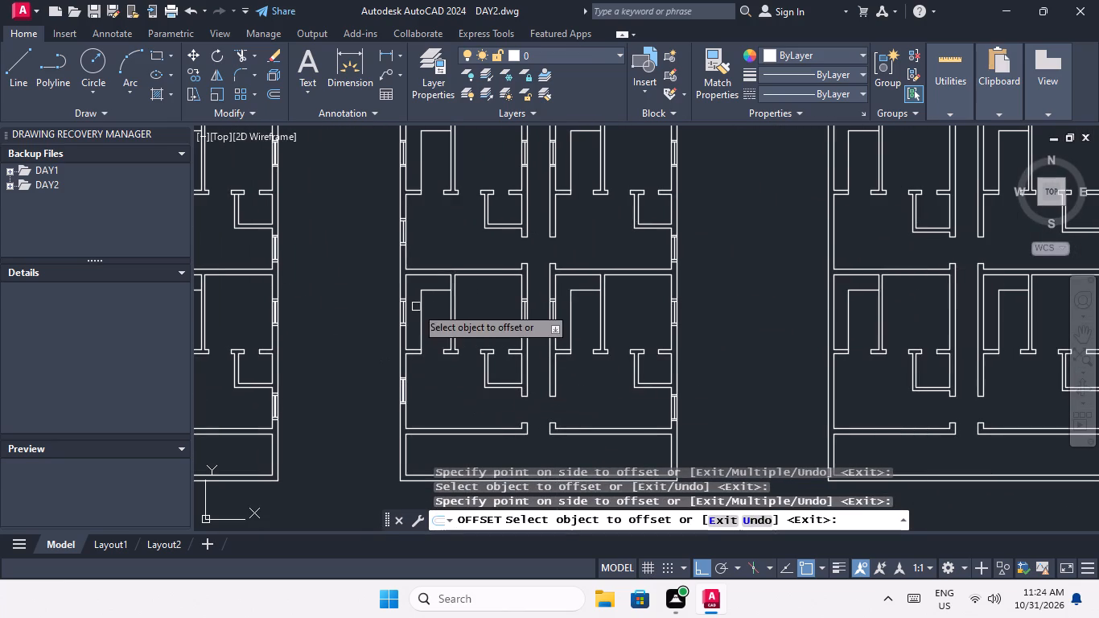
scroll(405, 315, up, 3)
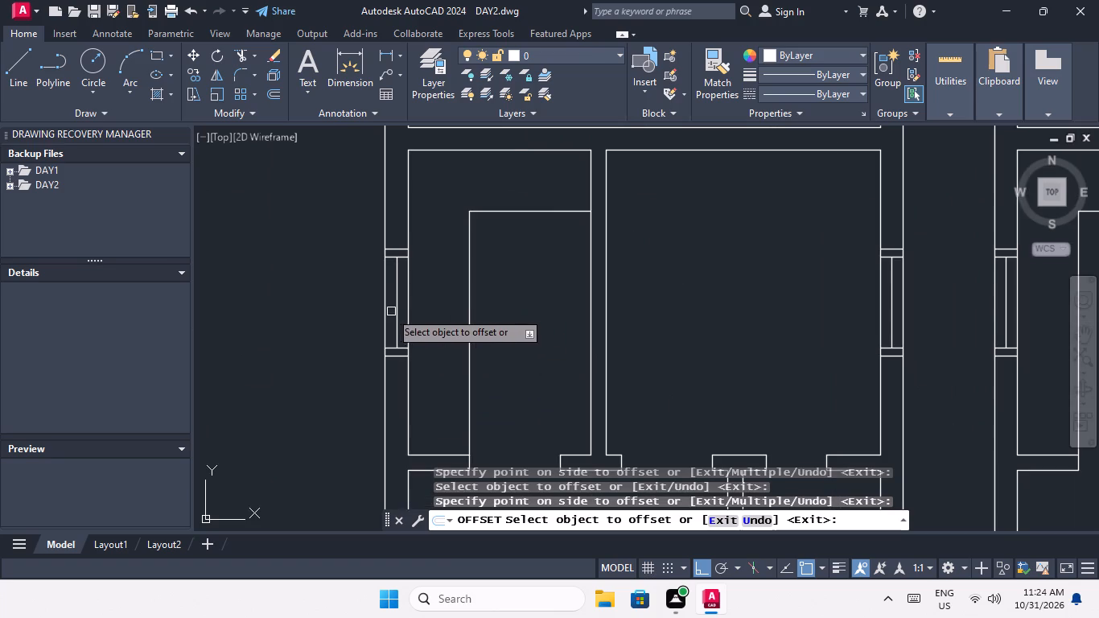
scroll(390, 311, up, 3)
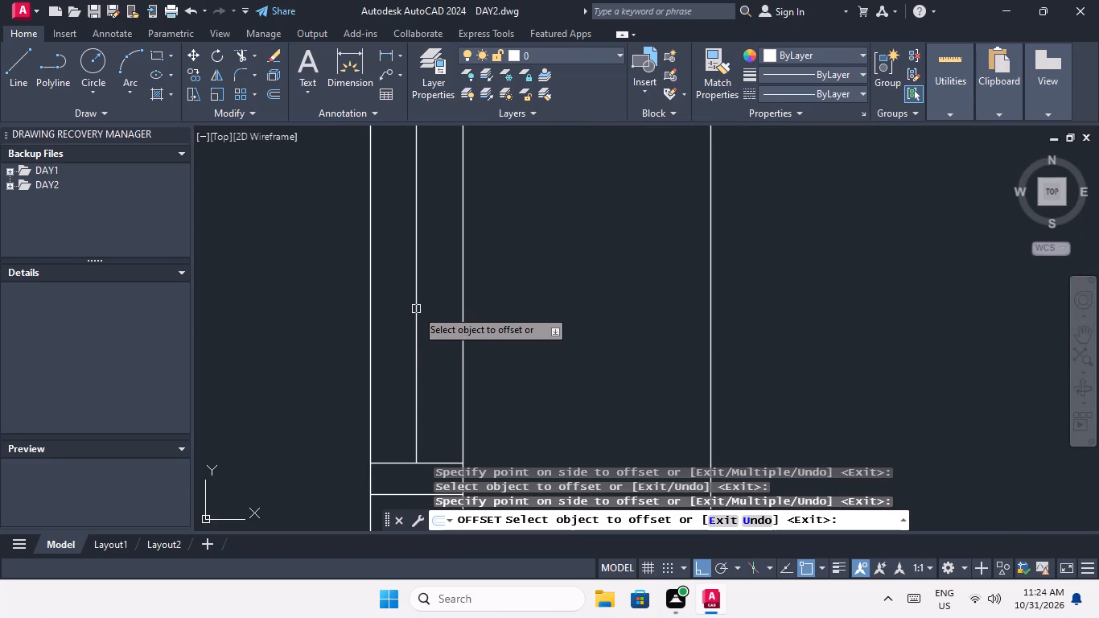
drag(417, 308, 431, 307)
click(479, 302)
scroll(417, 323, up, 1)
drag(414, 323, 381, 341)
click(335, 357)
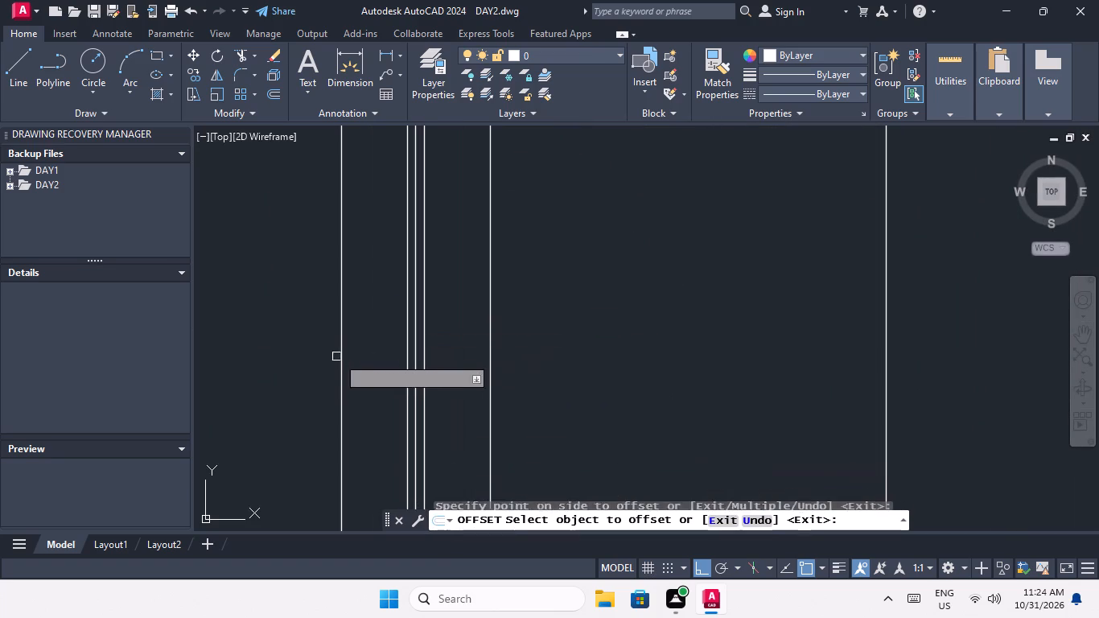
Offset the window's centre line 1/2" to both sides in the west outer wall's lower window, third row from the top.
scroll(361, 336, down, 3)
middle_drag(437, 336, 433, 446)
scroll(437, 369, down, 3)
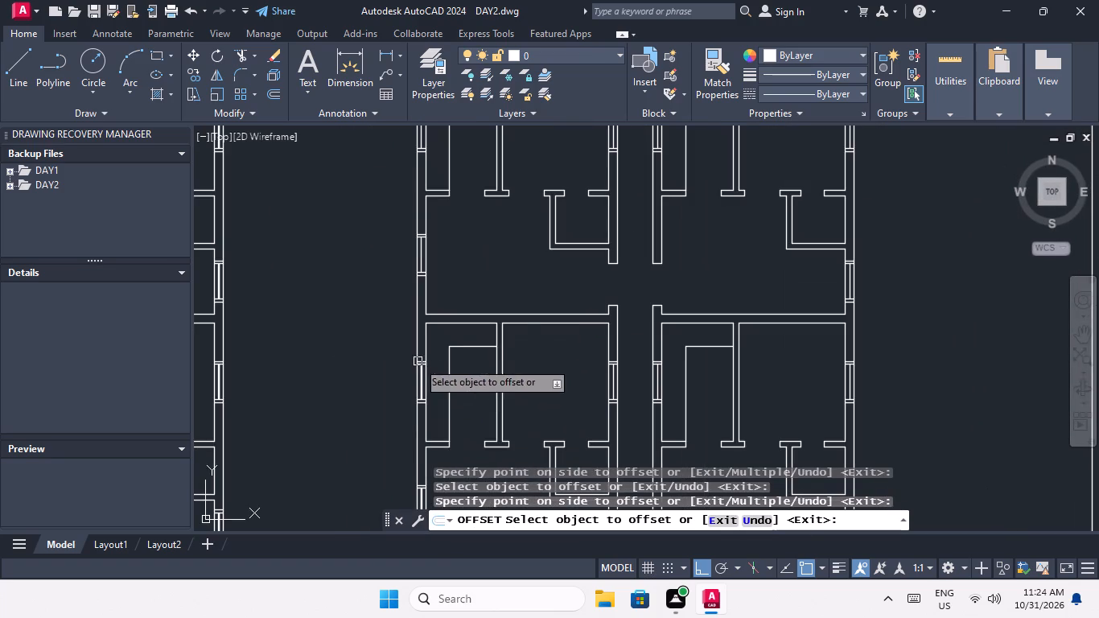
scroll(415, 249, up, 4)
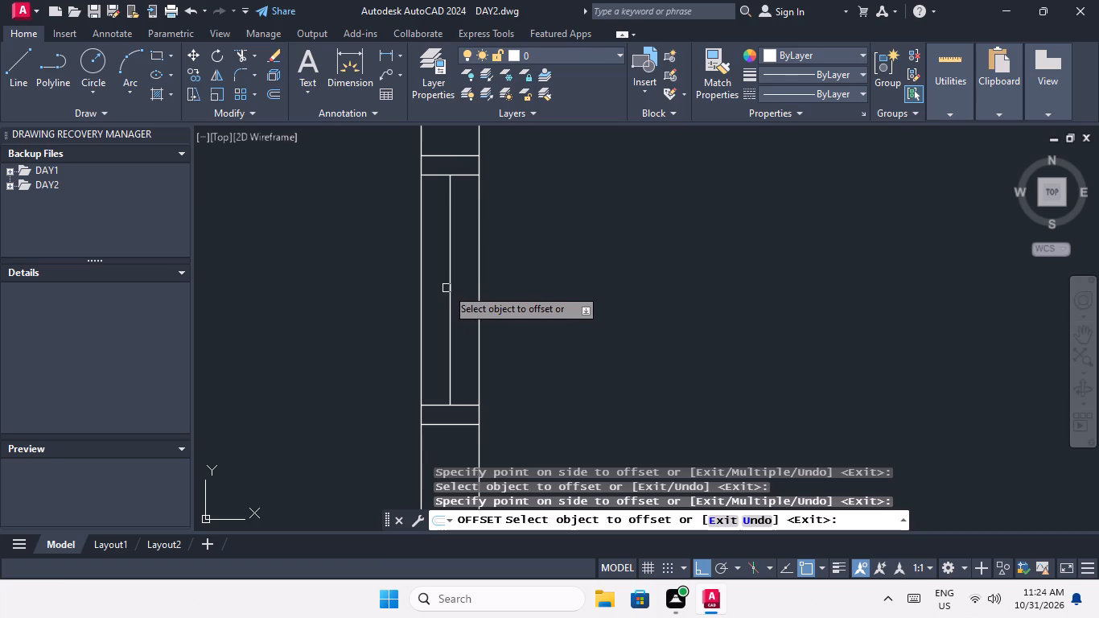
click(452, 287)
click(494, 285)
scroll(453, 299, up, 2)
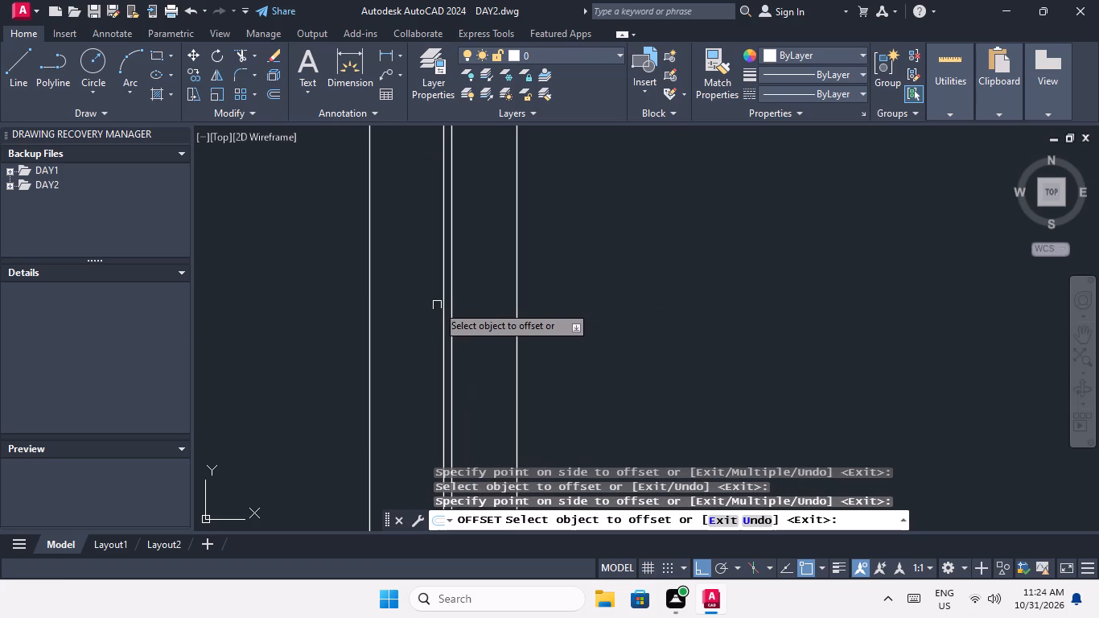
drag(442, 301, 433, 310)
click(413, 323)
Offset the window's centre line 1/2" to both sides in the west outer wall's upper window, third row from the top.
scroll(422, 303, down, 4)
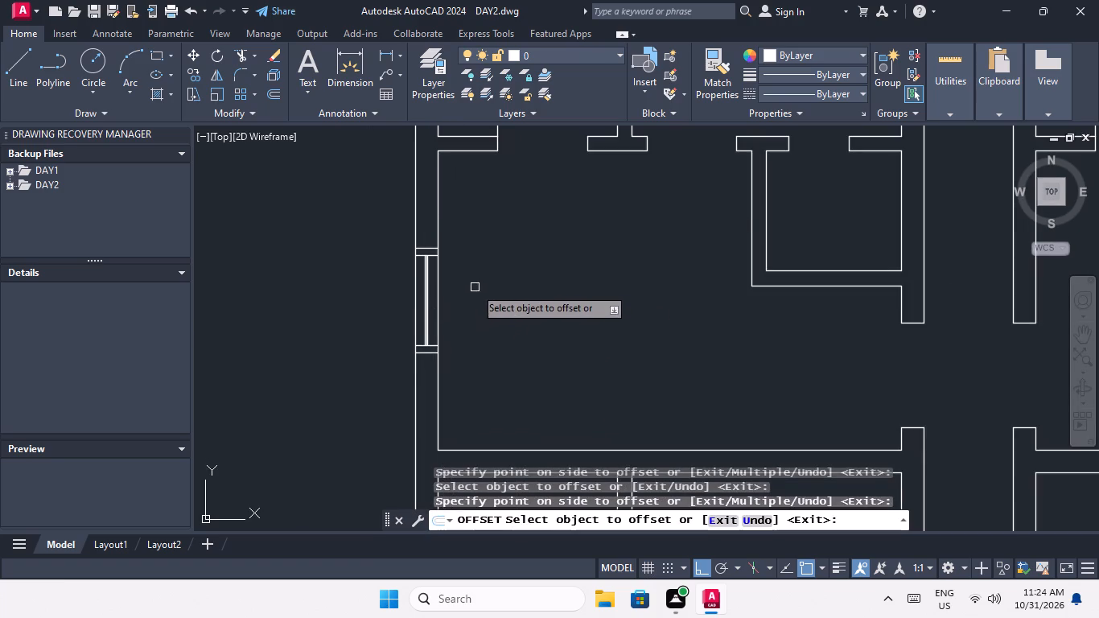
middle_drag(475, 288, 471, 420)
scroll(481, 388, down, 3)
scroll(463, 308, up, 4)
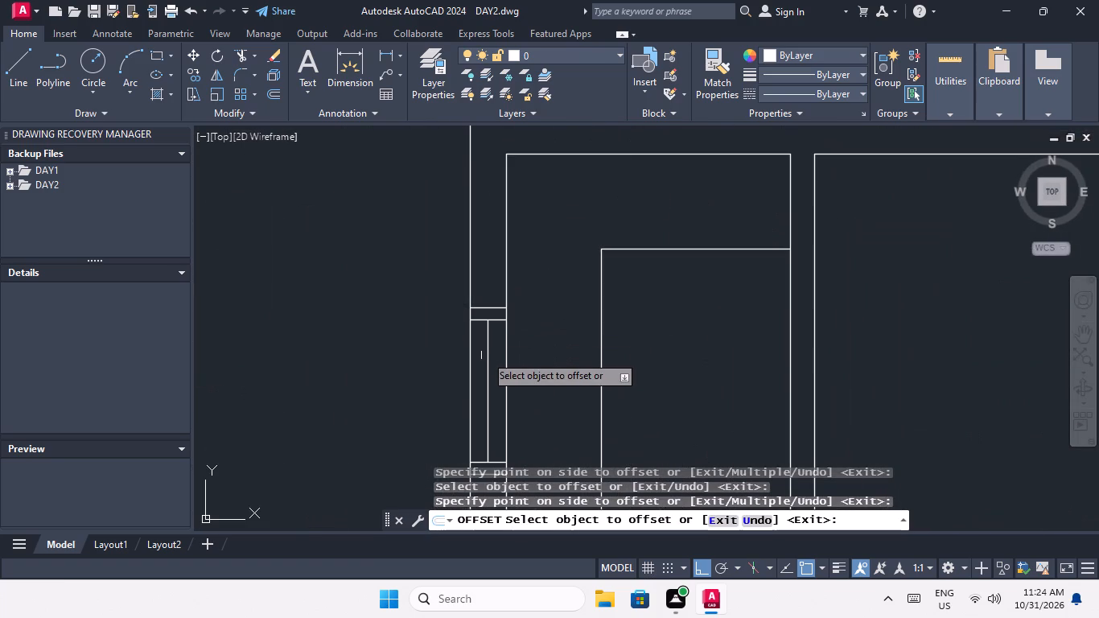
click(485, 355)
click(502, 352)
scroll(496, 356, up, 3)
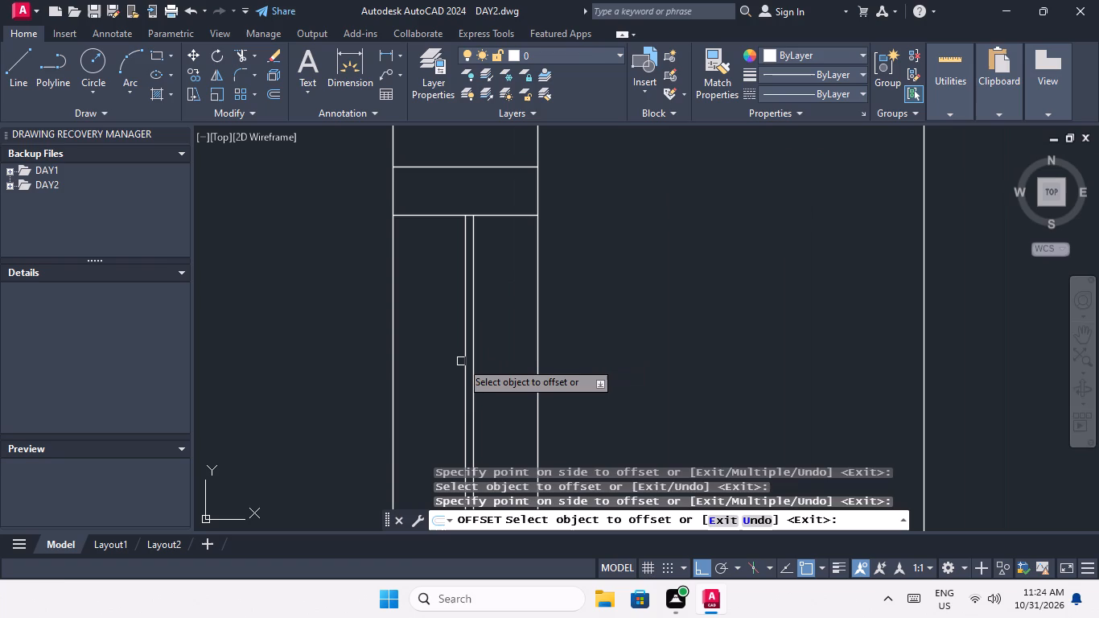
drag(465, 357, 438, 378)
click(431, 381)
Offset the window's centre line 1/2" to both sides in the west outer wall's lower window, second row from the top.
scroll(453, 323, down, 4)
middle_drag(488, 321, 475, 456)
scroll(472, 385, down, 2)
middle_drag(472, 389, 471, 463)
scroll(462, 373, up, 4)
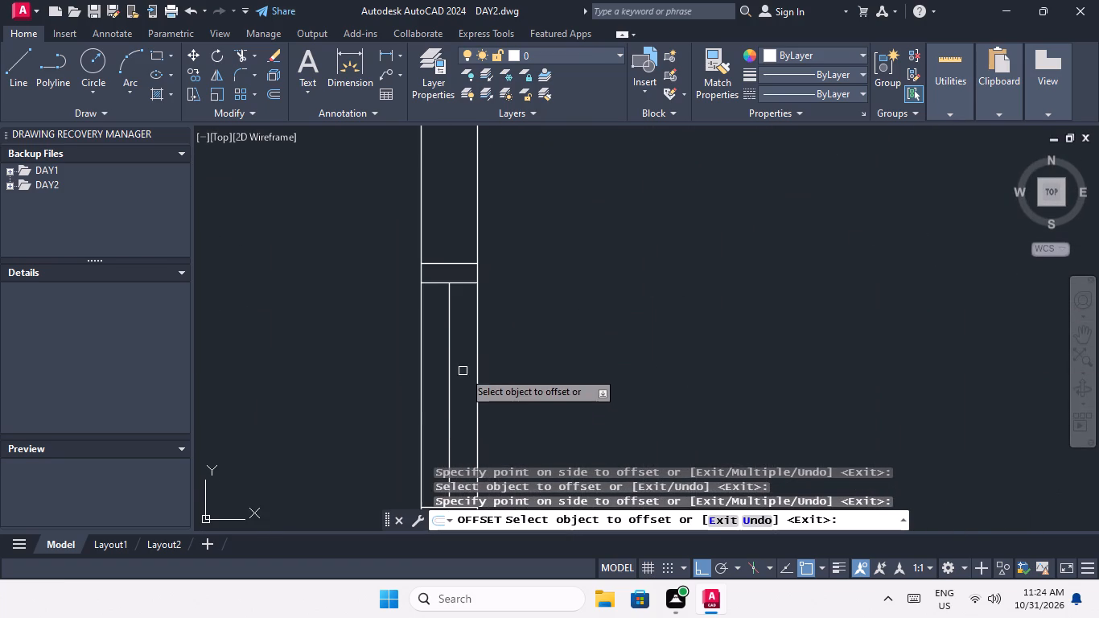
click(447, 379)
click(467, 381)
scroll(451, 381, up, 2)
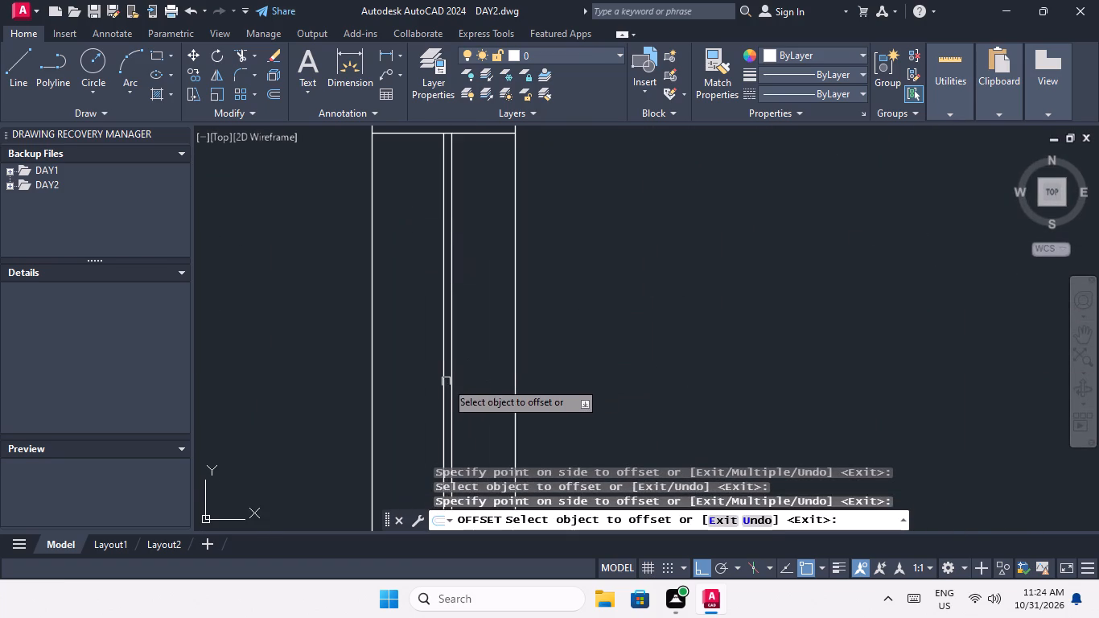
drag(441, 383, 425, 393)
click(390, 409)
Offset the window's centre line 1/2" to both sides in the west outer wall's upper window, second row from the top.
scroll(399, 396, down, 4)
middle_drag(479, 382, 479, 455)
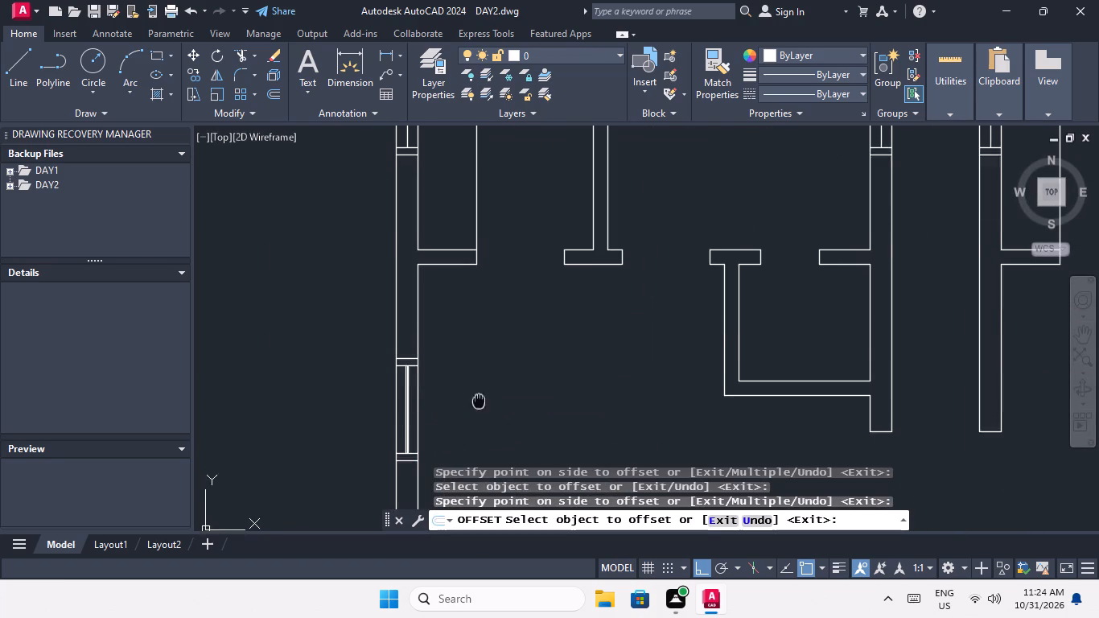
middle_drag(479, 455, 479, 480)
scroll(482, 416, down, 1)
middle_drag(481, 417, 484, 496)
scroll(442, 368, up, 4)
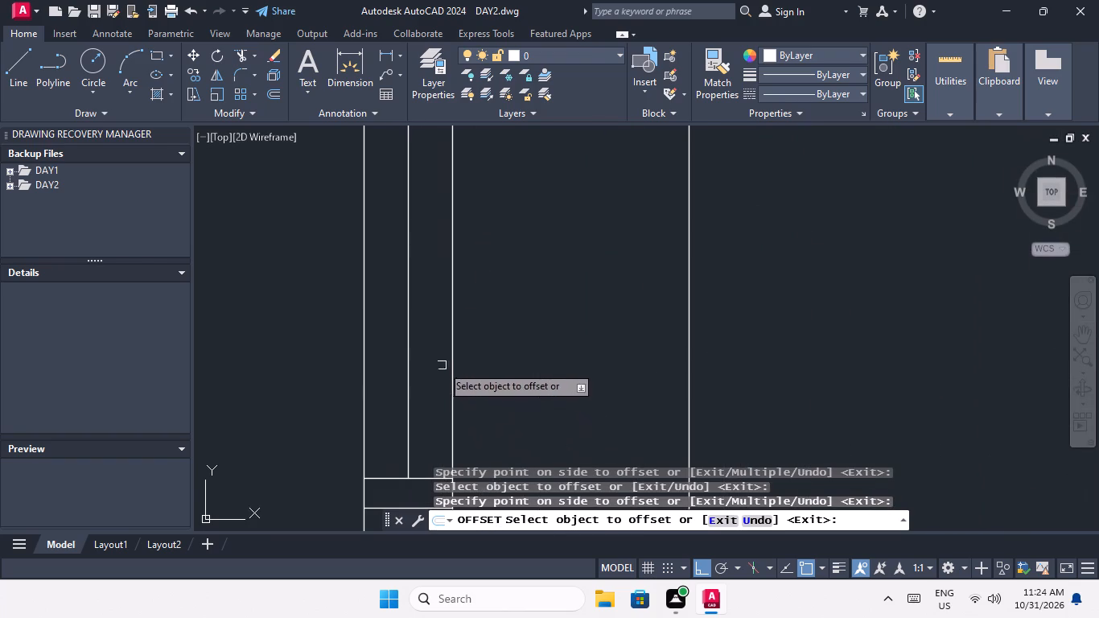
click(408, 353)
click(434, 350)
scroll(396, 366, up, 2)
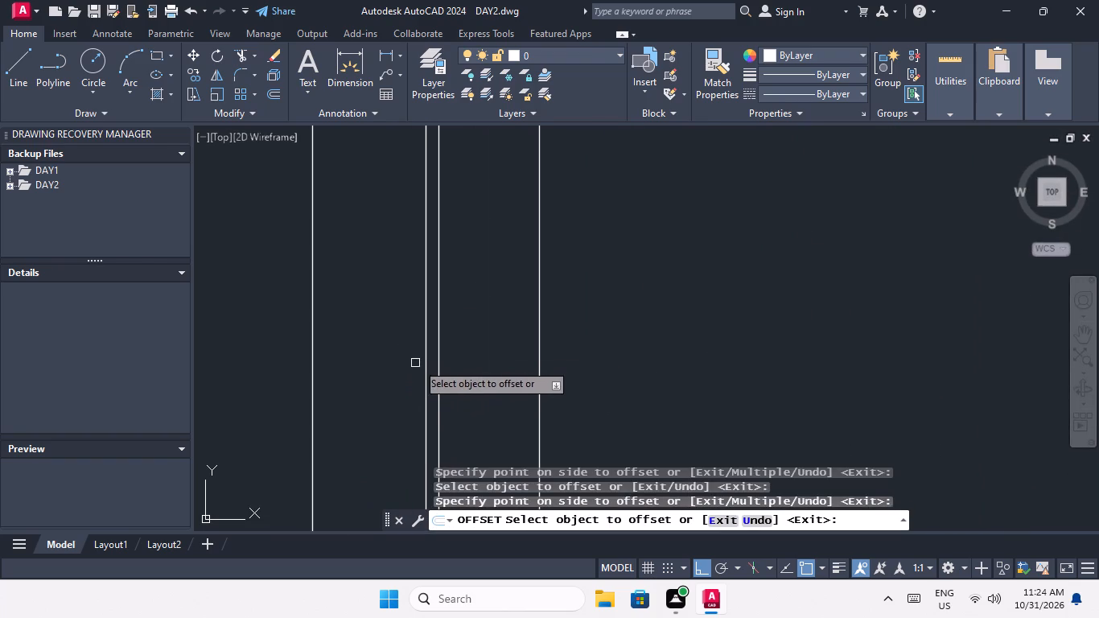
drag(425, 360, 405, 373)
click(393, 381)
Offset the window's centre line 1/2" to both sides in the west outer wall's lower window, top row.
scroll(400, 369, down, 4)
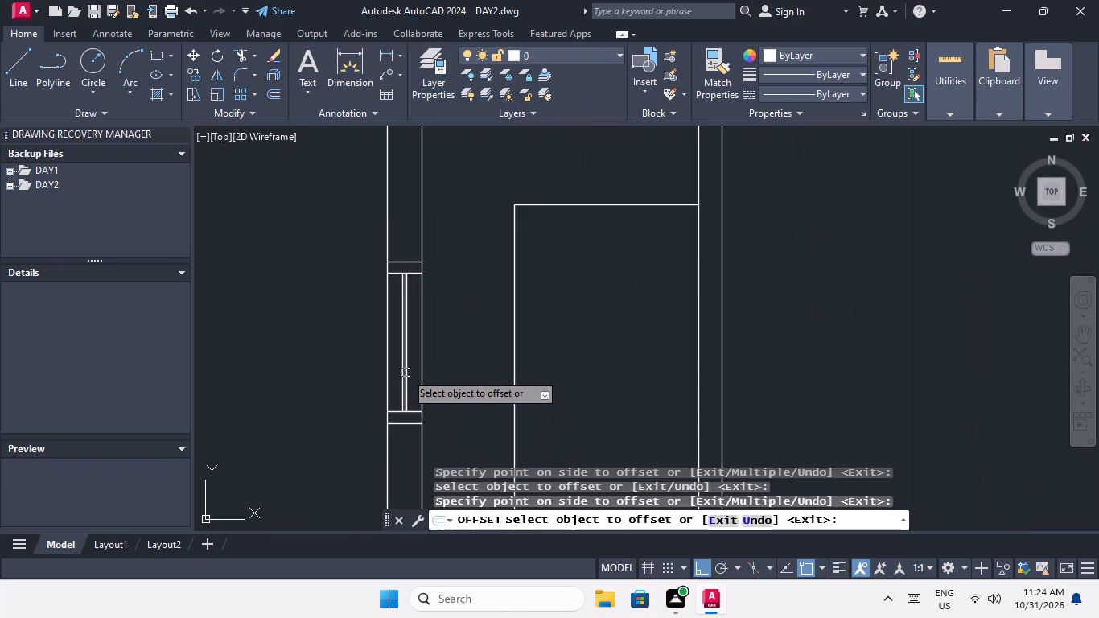
middle_drag(426, 298, 418, 379)
scroll(426, 299, down, 2)
scroll(410, 208, up, 4)
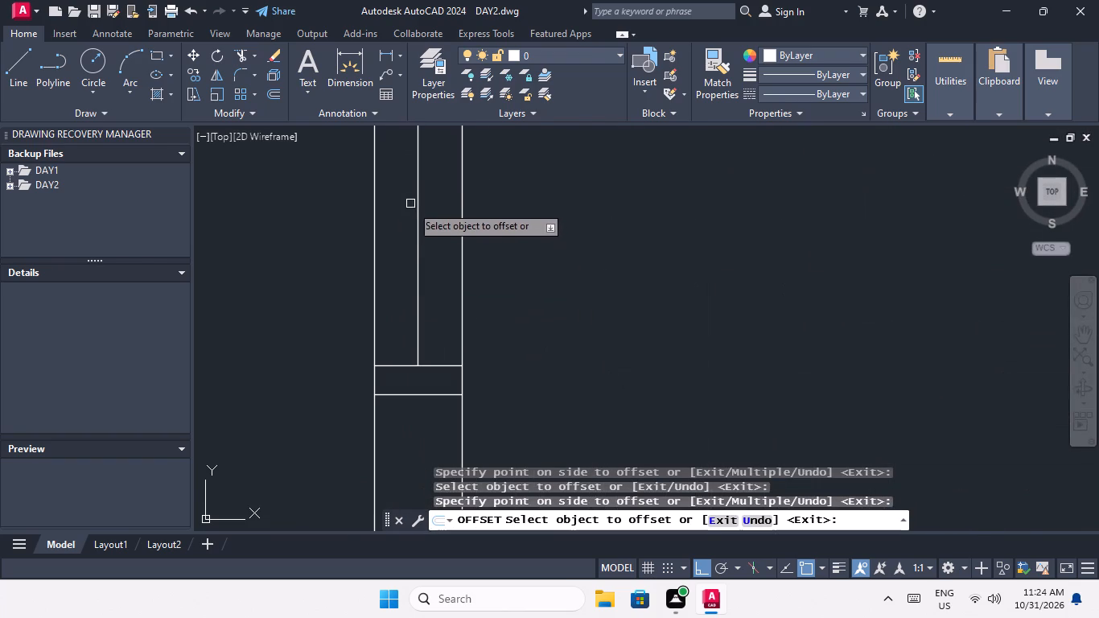
drag(419, 212, 437, 212)
click(467, 208)
scroll(429, 224, up, 3)
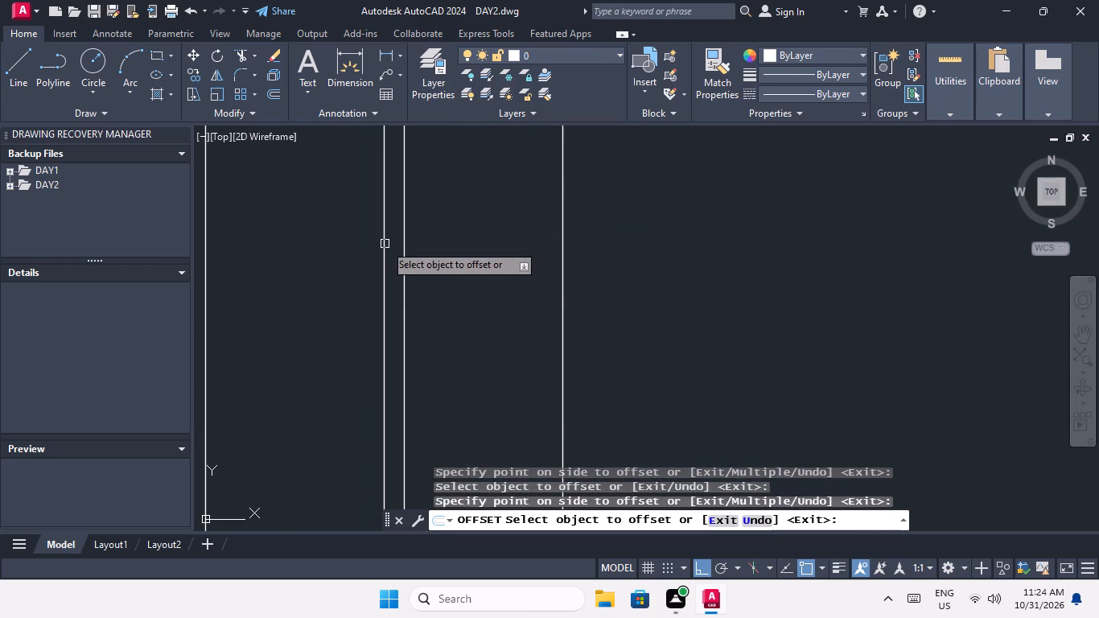
drag(385, 243, 360, 260)
click(330, 278)
Offset the window's centre line 1/2" to both sides in the west outer wall's upper window, top row.
scroll(335, 271, down, 8)
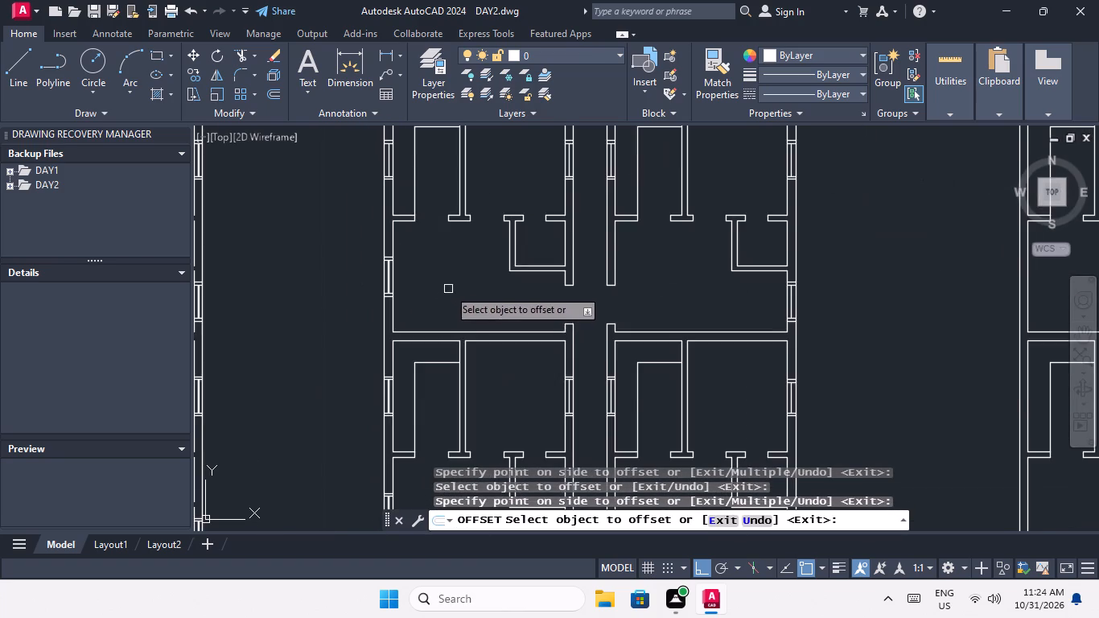
middle_drag(447, 301, 446, 394)
scroll(386, 238, up, 3)
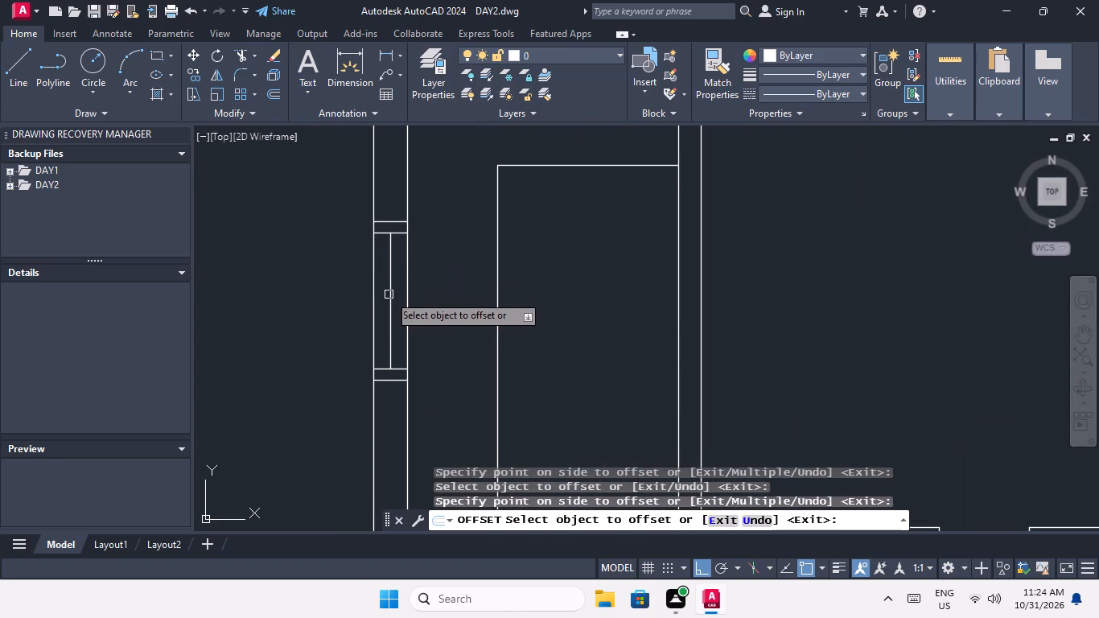
drag(389, 295, 405, 293)
click(418, 290)
scroll(401, 301, up, 4)
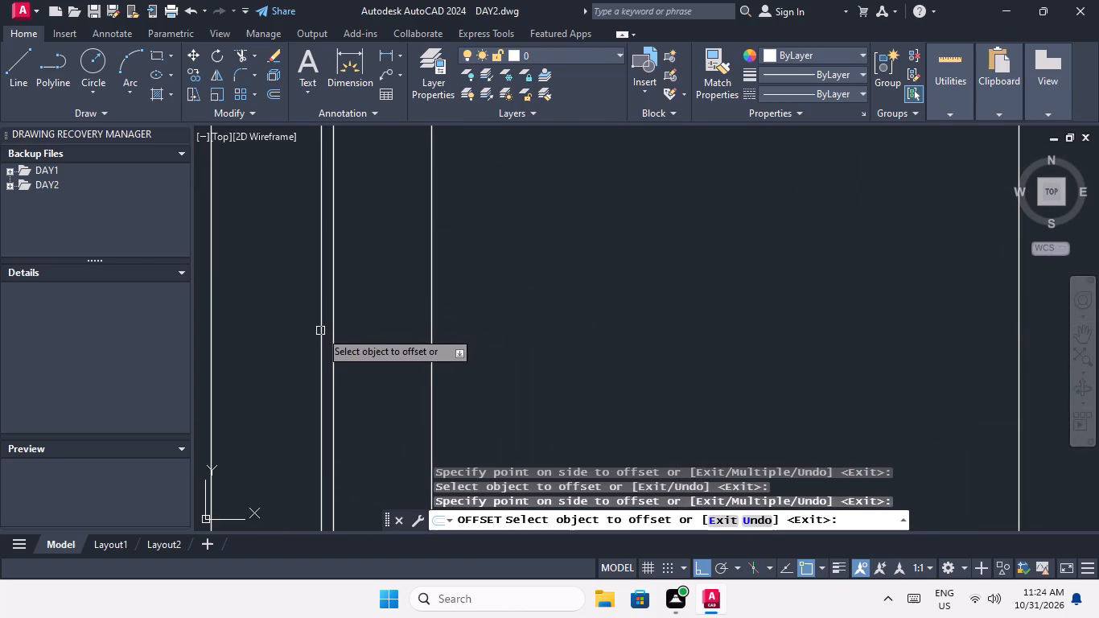
drag(320, 330, 281, 362)
click(255, 378)
Offset the window's centre line 1/2" to both sides in the corridor's west wall, top row.
scroll(307, 320, down, 4)
middle_drag(481, 340, 432, 331)
scroll(404, 307, down, 2)
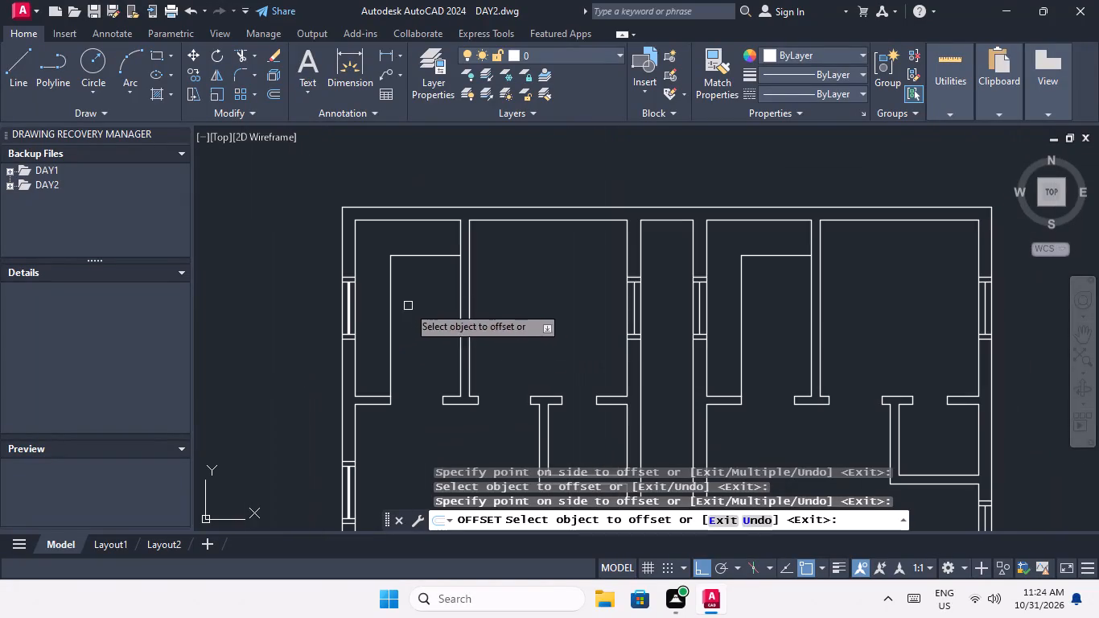
middle_drag(617, 319, 348, 281)
scroll(386, 275, up, 2)
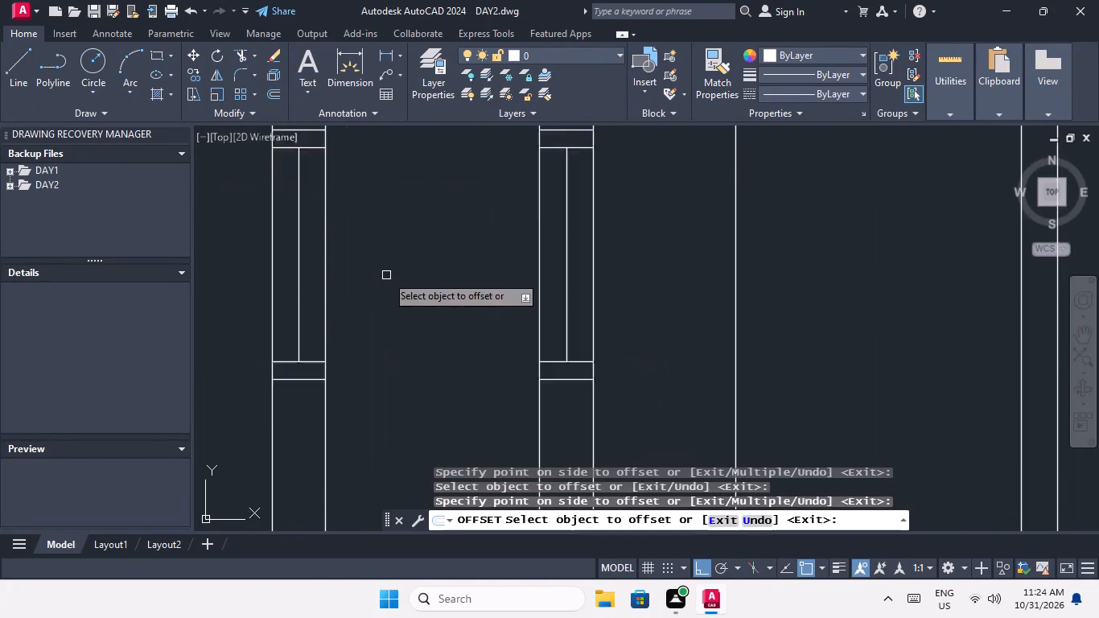
scroll(386, 275, up, 2)
drag(245, 305, 269, 304)
click(278, 302)
scroll(249, 323, up, 2)
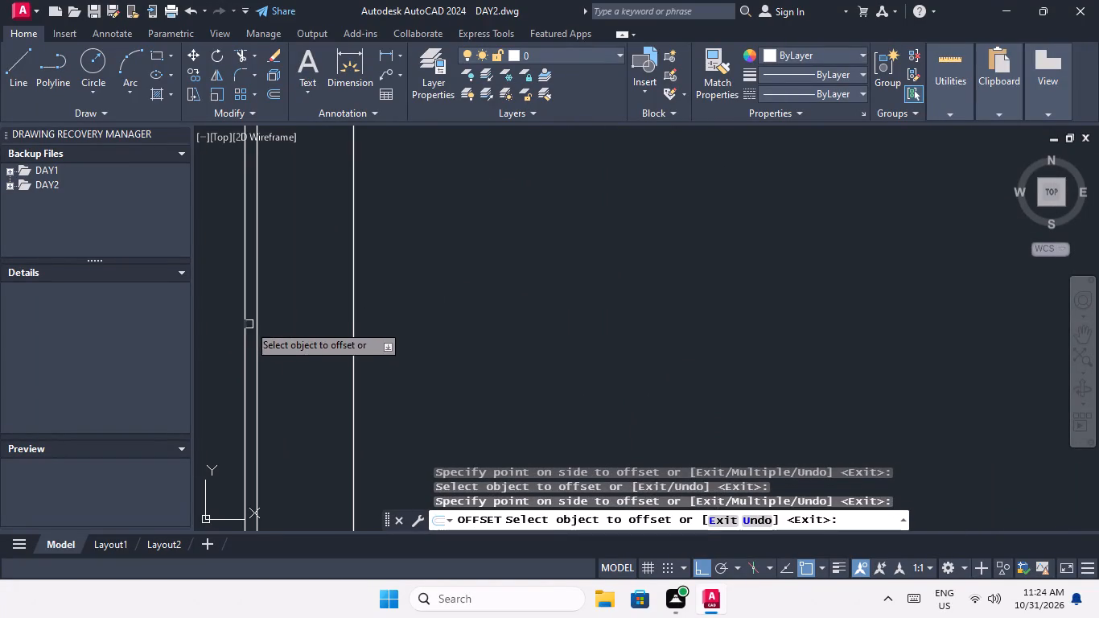
drag(245, 325, 215, 343)
click(199, 352)
Offset the window's centre line 1/2" to both sides in the corridor's west wall, second row from the top.
scroll(226, 304, down, 4)
middle_drag(257, 348, 270, 328)
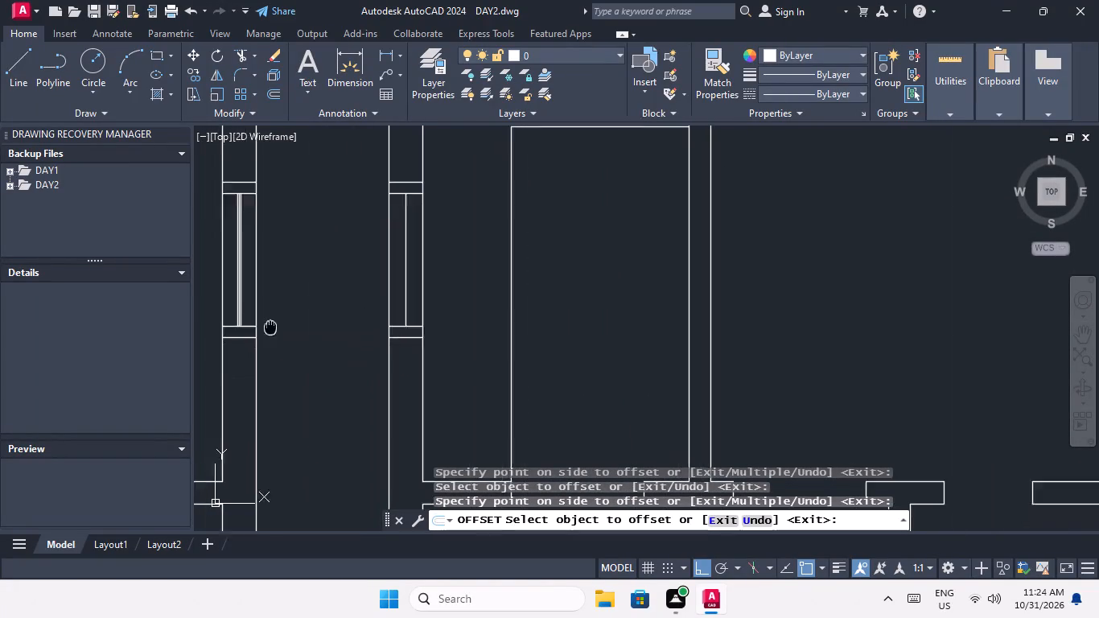
middle_drag(270, 328, 315, 263)
scroll(311, 255, down, 2)
middle_drag(305, 347, 321, 229)
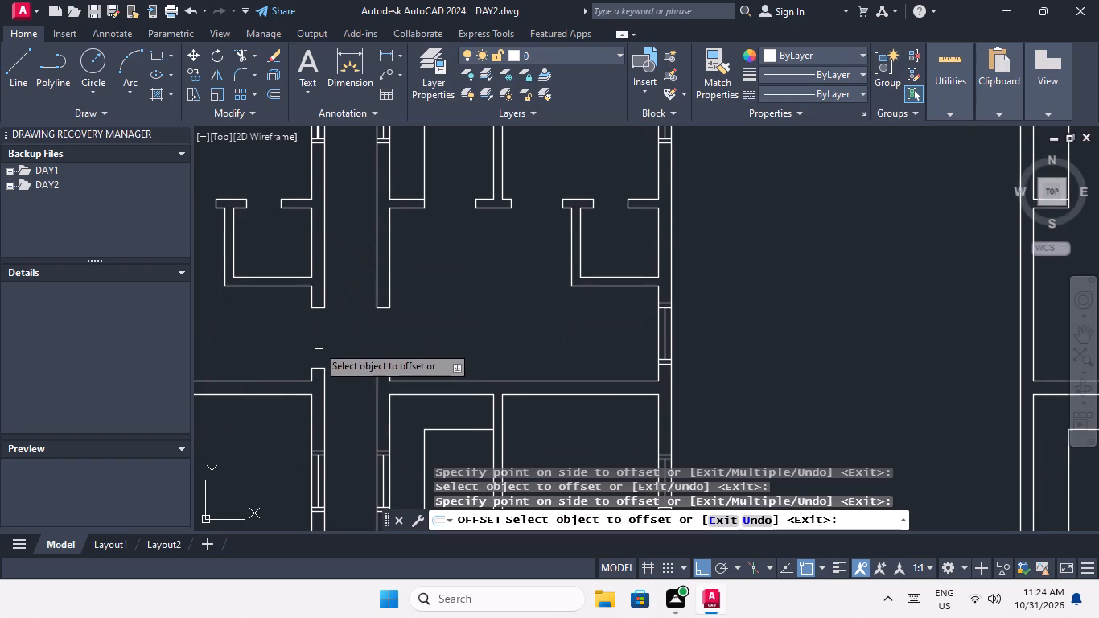
middle_drag(325, 353, 327, 214)
scroll(319, 357, up, 3)
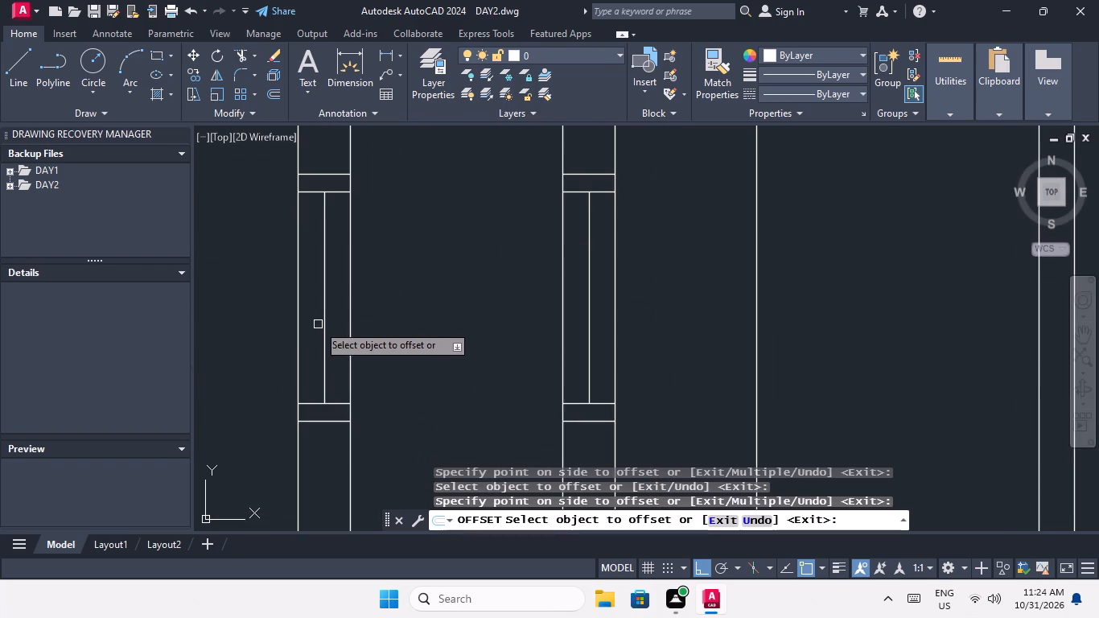
drag(324, 321, 338, 320)
click(357, 320)
scroll(319, 336, up, 1)
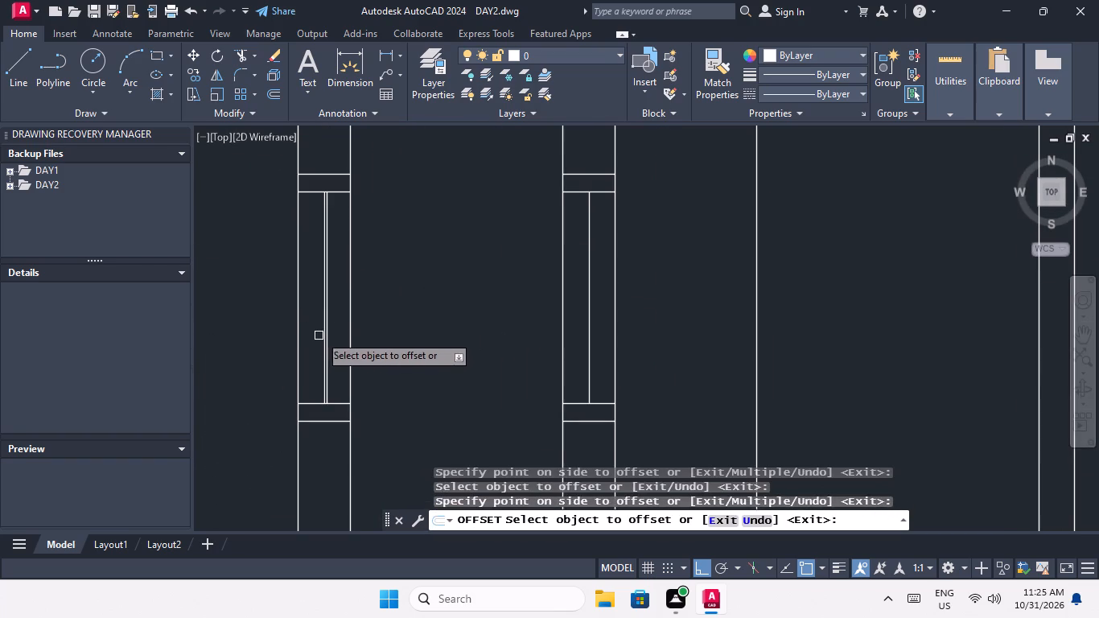
scroll(319, 335, up, 2)
drag(342, 321, 319, 330)
click(272, 348)
Offset the window's centre line 1/2" to both sides in the corridor's west wall, third row from the top.
scroll(303, 299, down, 3)
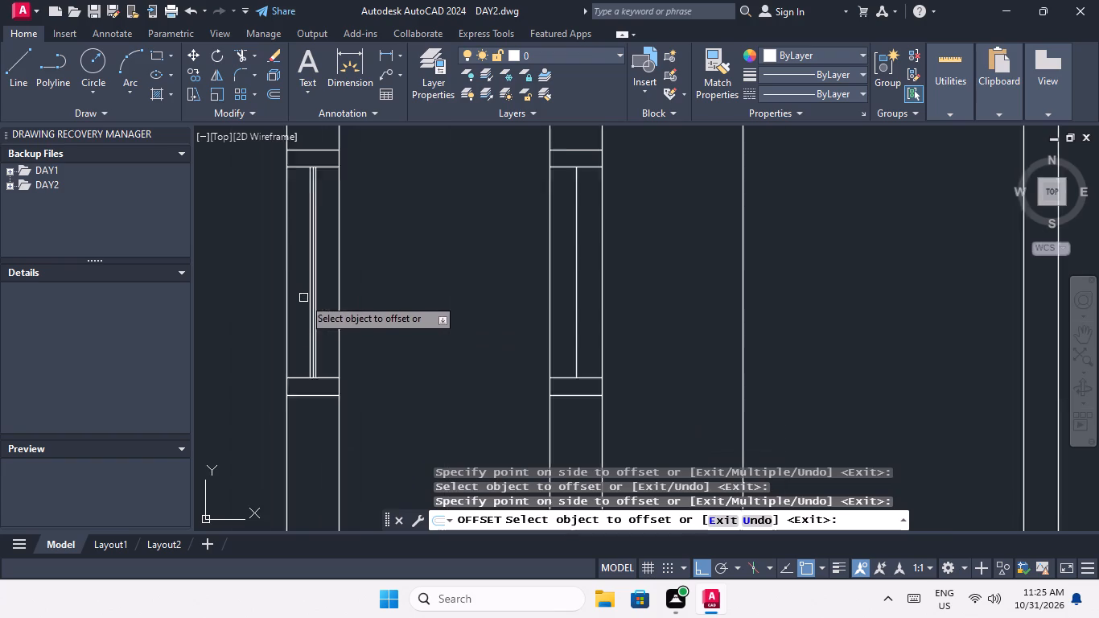
scroll(303, 298, down, 1)
middle_drag(369, 359, 414, 182)
scroll(405, 207, down, 3)
middle_drag(390, 303, 387, 156)
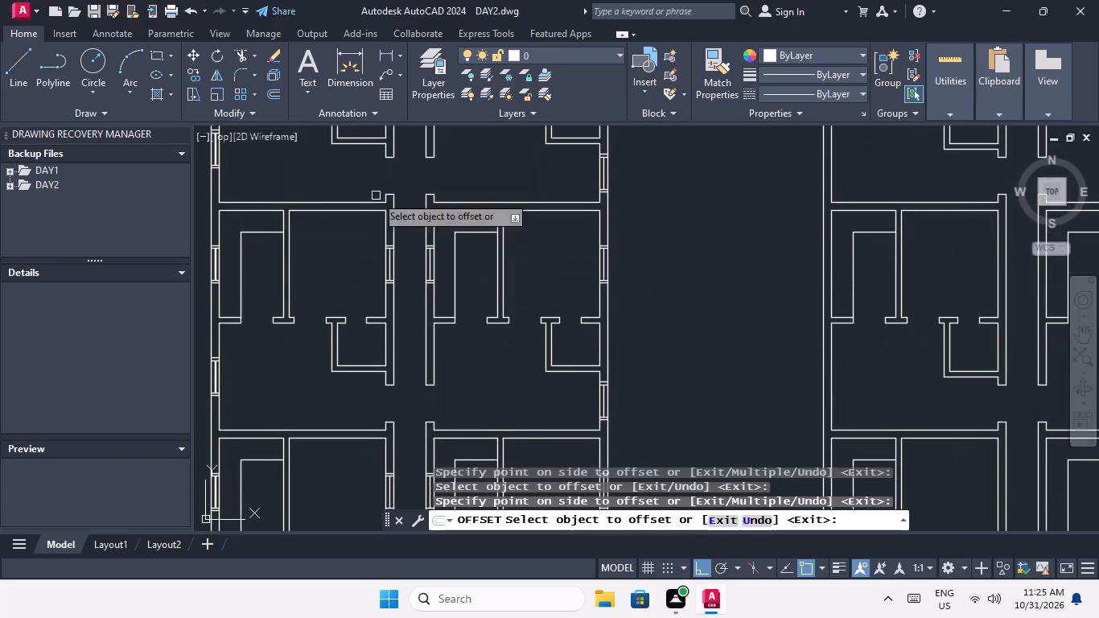
scroll(403, 251, up, 4)
drag(307, 326, 331, 323)
click(352, 319)
scroll(294, 344, up, 2)
drag(327, 333, 301, 345)
click(269, 358)
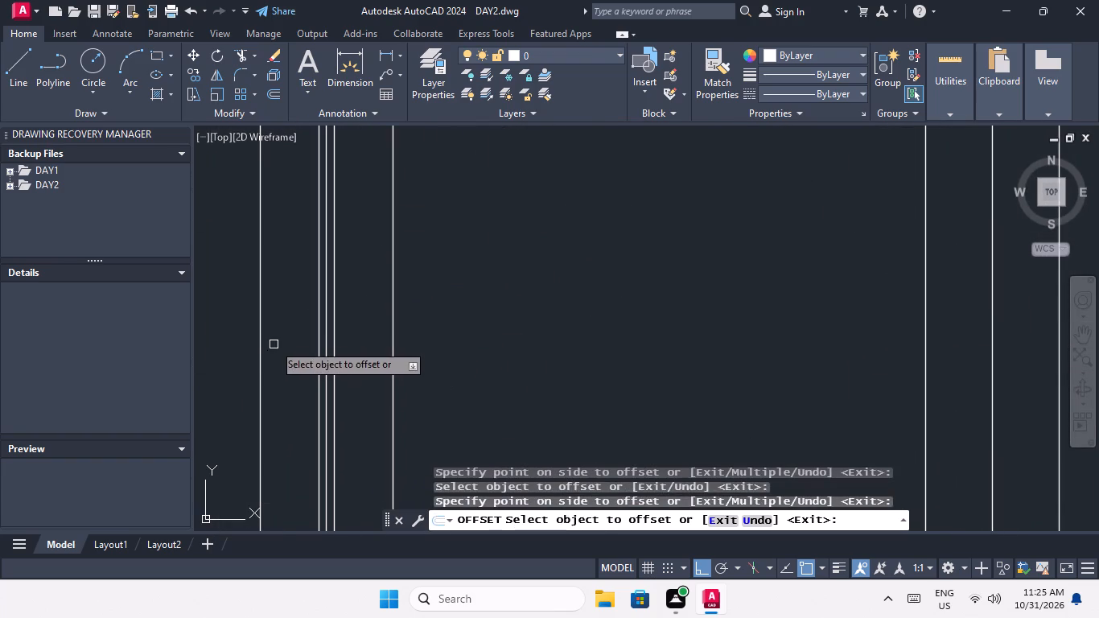
Offset the window's centre line 1/2" to both sides in the corridor's west wall, bottom row.
scroll(280, 297, down, 2)
middle_drag(305, 357, 328, 216)
scroll(329, 212, down, 3)
middle_drag(345, 334, 357, 213)
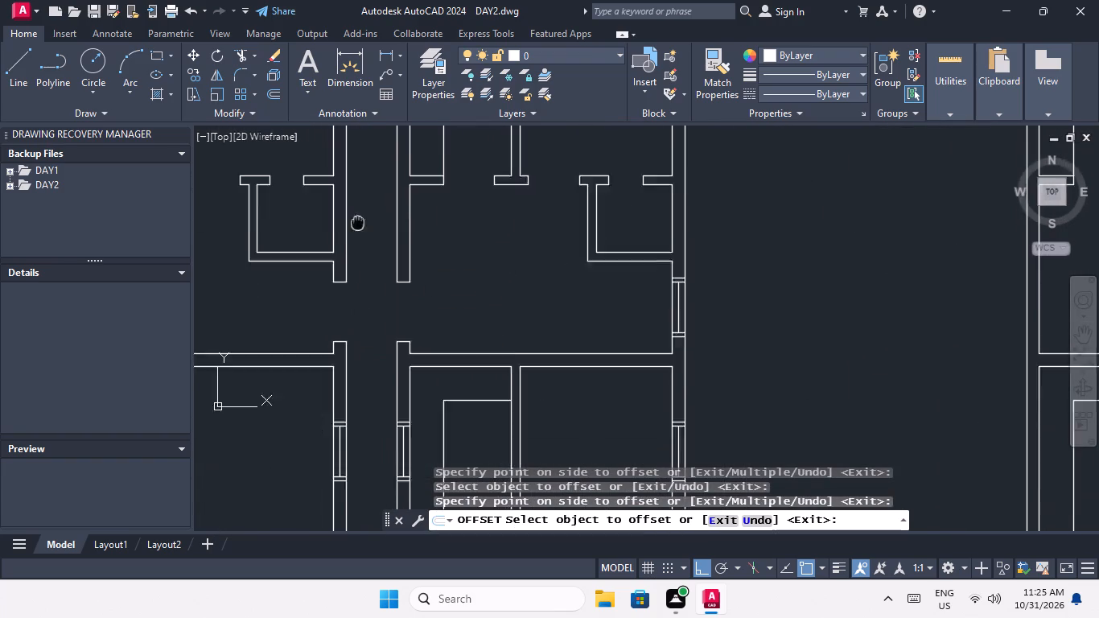
middle_drag(357, 213, 358, 180)
scroll(359, 218, down, 2)
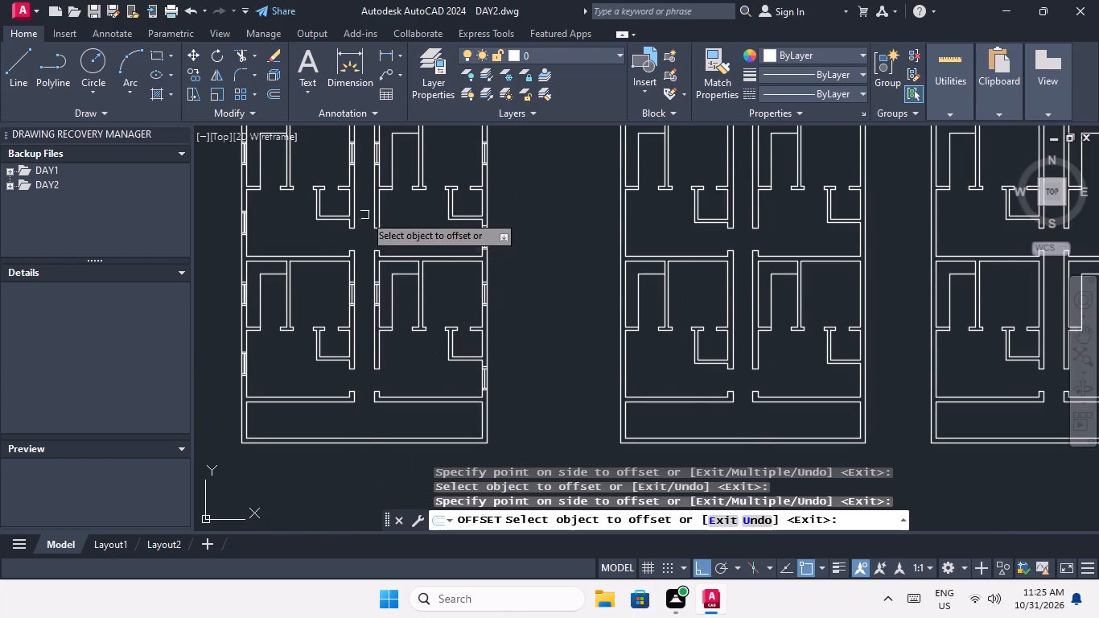
middle_drag(364, 243, 364, 301)
scroll(356, 215, up, 4)
middle_drag(352, 280, 384, 117)
scroll(380, 193, down, 2)
middle_drag(372, 360, 368, 221)
scroll(346, 365, up, 3)
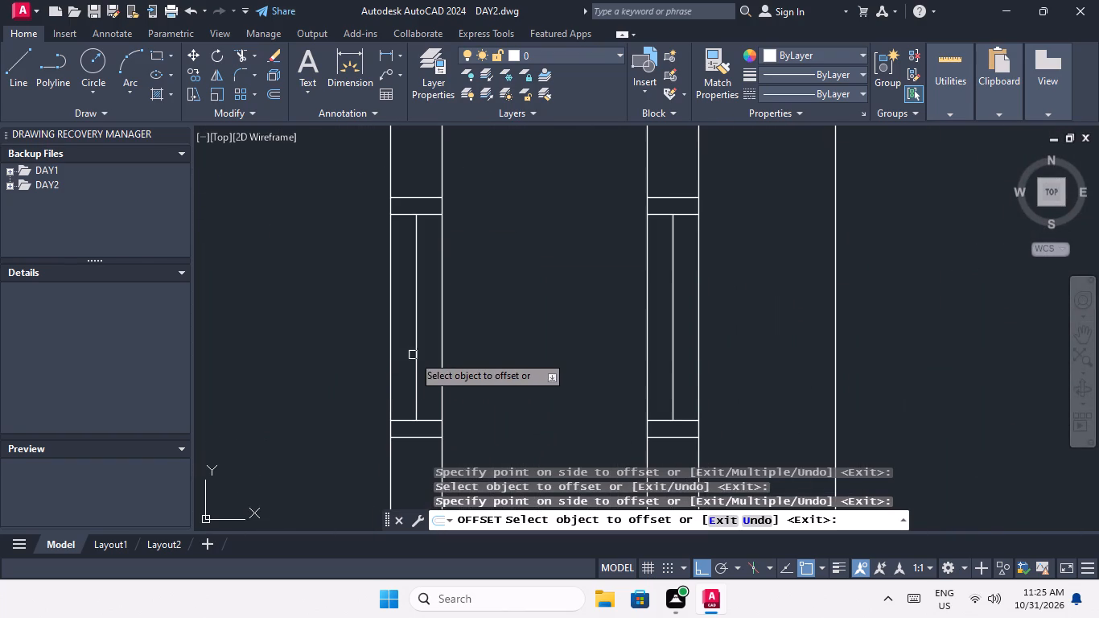
drag(418, 349, 435, 344)
click(453, 336)
scroll(408, 365, up, 3)
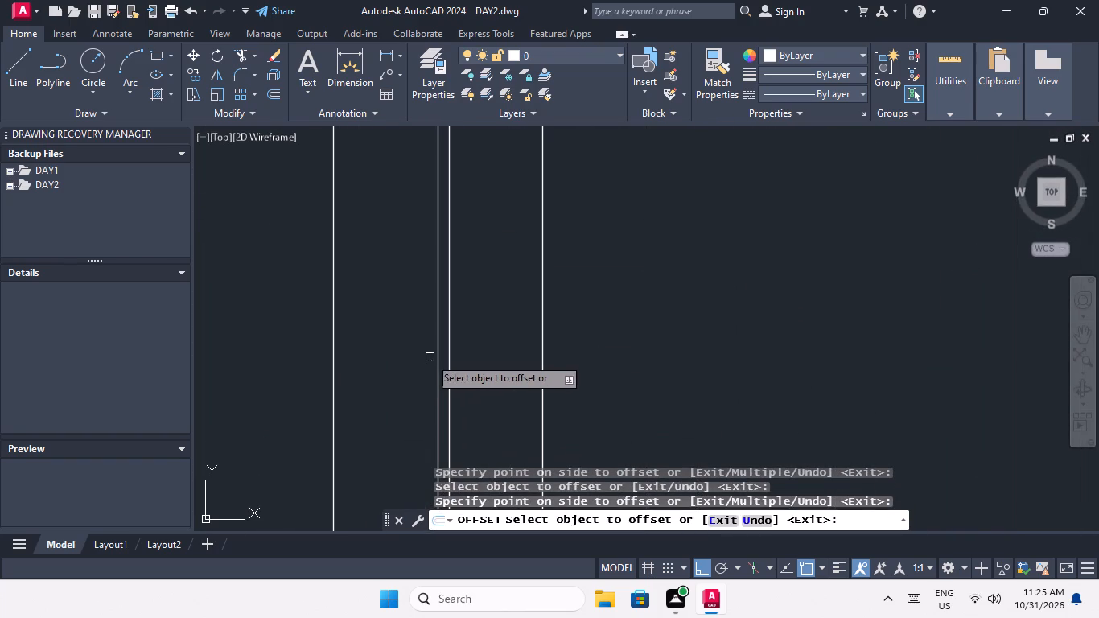
drag(437, 349, 397, 368)
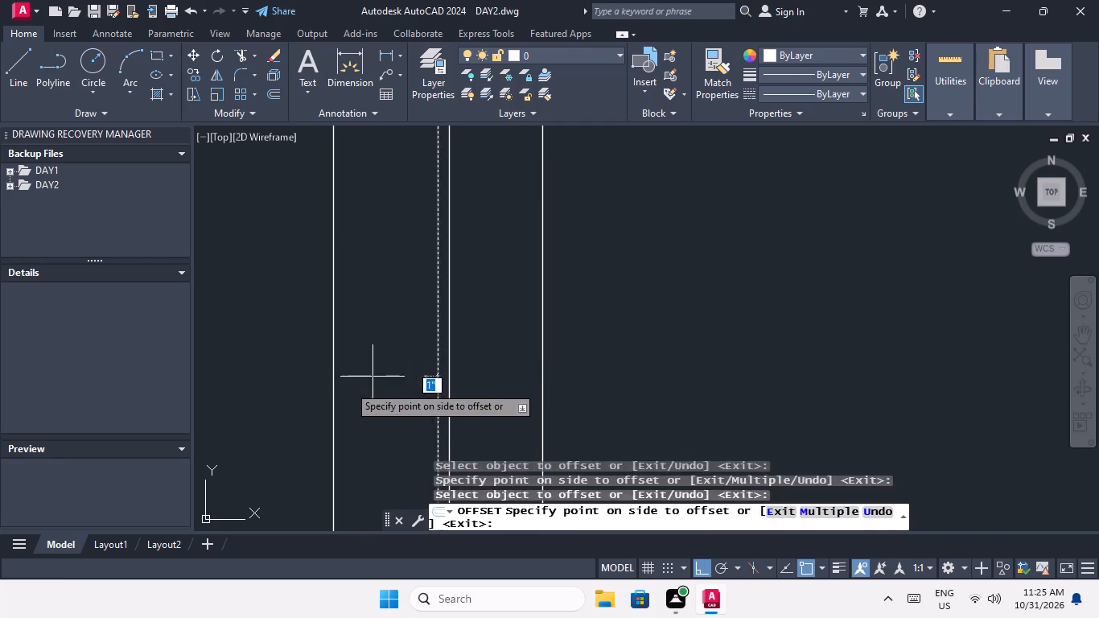
click(347, 385)
Offset the window's centre line 1/2" to both sides in the corridor's east wall, bottom row.
scroll(338, 286, down, 3)
middle_drag(356, 387, 324, 223)
scroll(305, 208, down, 3)
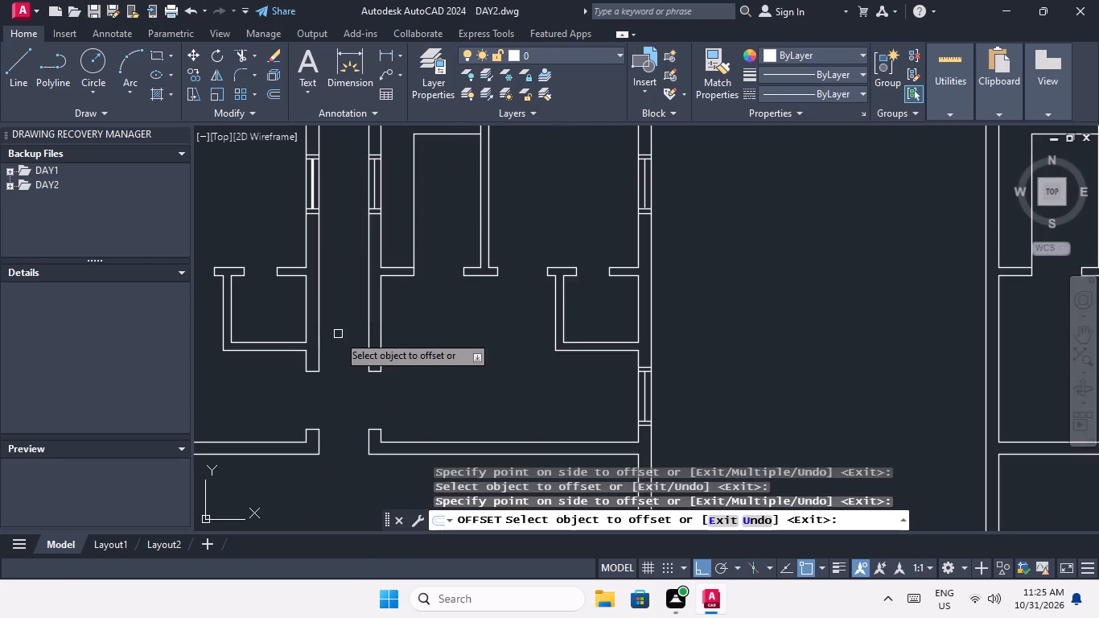
middle_drag(331, 340, 313, 402)
scroll(365, 259, up, 1)
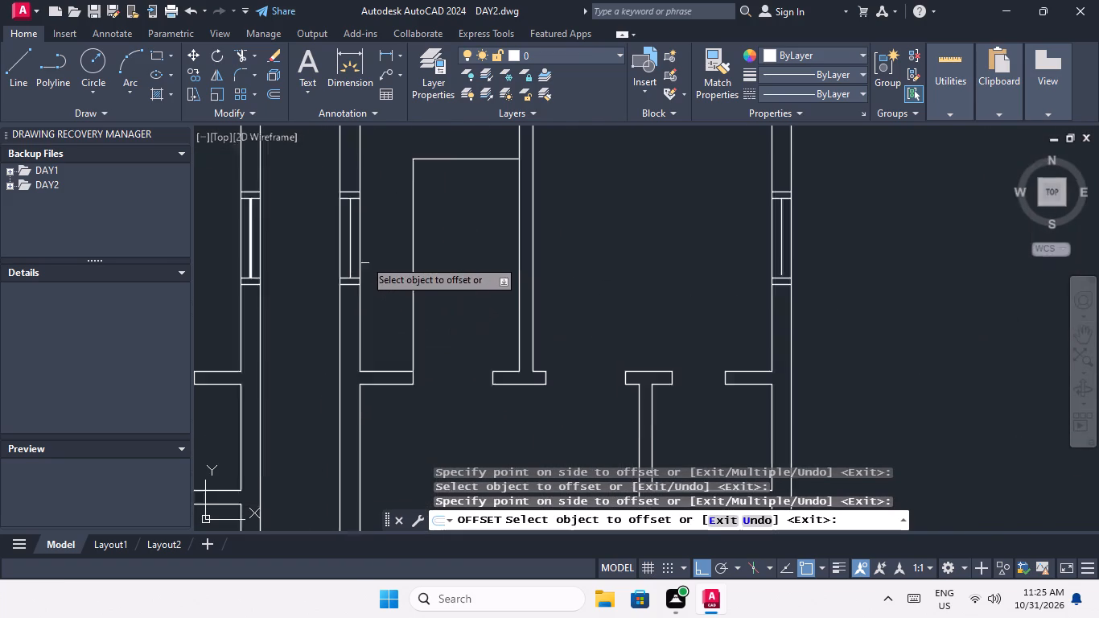
scroll(364, 259, up, 2)
drag(327, 236, 353, 240)
click(375, 241)
scroll(336, 261, up, 2)
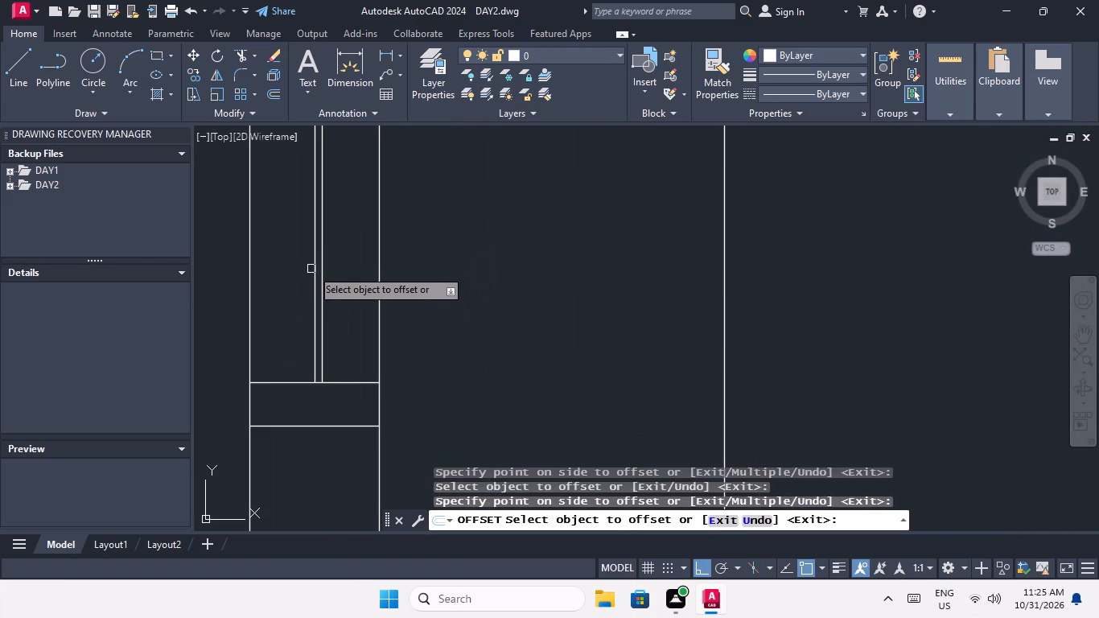
drag(314, 266, 293, 279)
click(271, 288)
Offset the window's centre line 1/2" to both sides in the corridor's east wall, third row from the top.
scroll(283, 278, down, 2)
middle_drag(282, 281, 308, 392)
scroll(307, 389, down, 1)
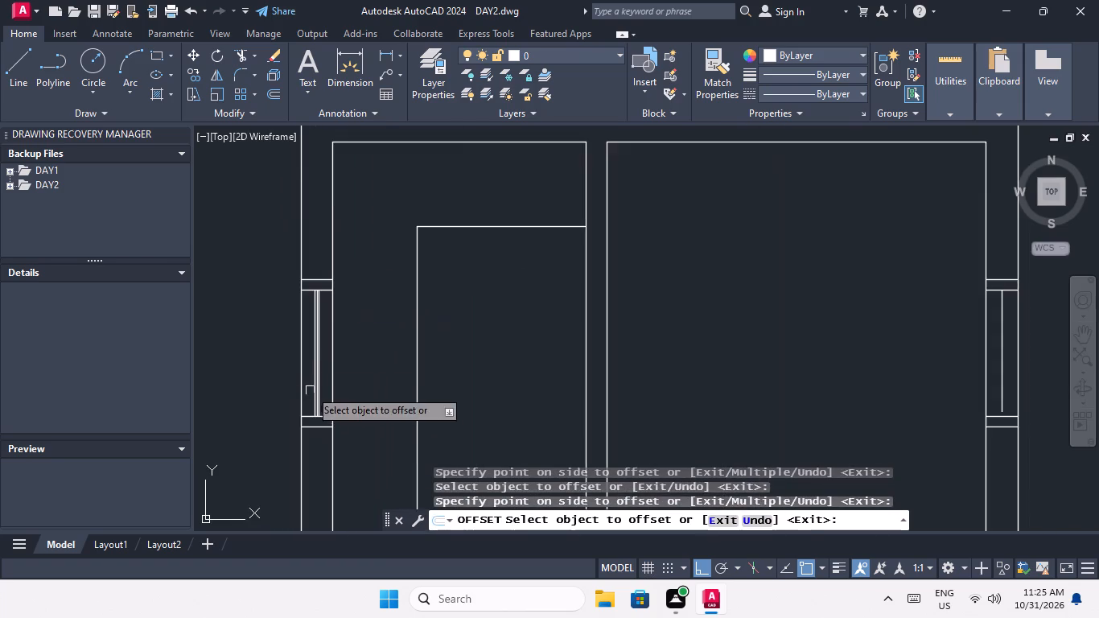
scroll(322, 322, down, 1)
middle_drag(324, 325, 340, 412)
middle_drag(344, 282, 348, 392)
scroll(348, 392, down, 1)
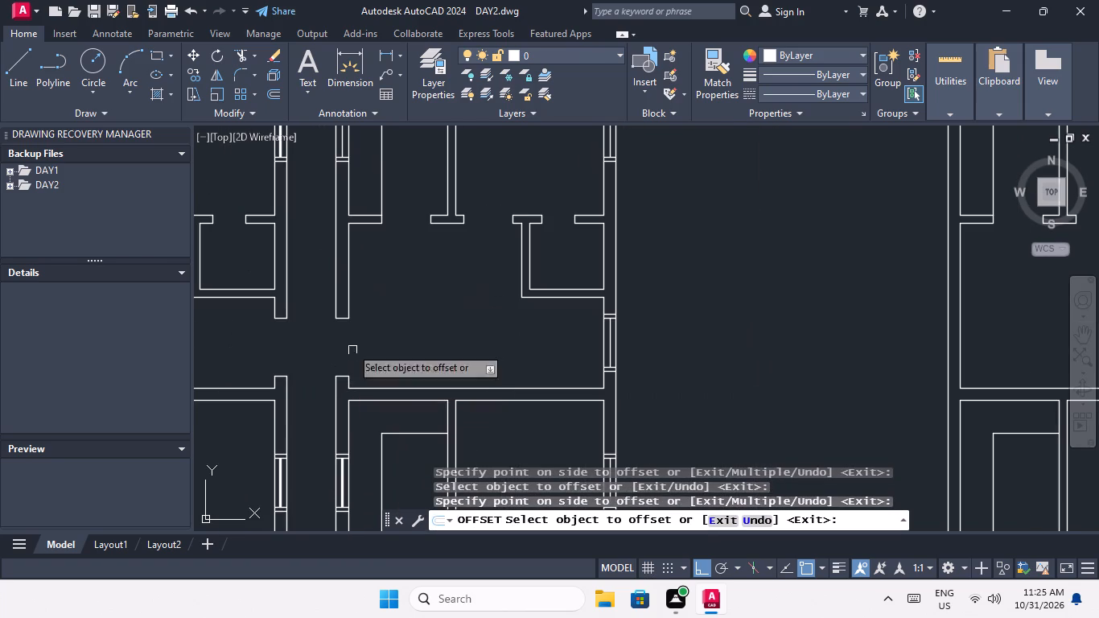
middle_drag(363, 272, 364, 411)
scroll(340, 282, up, 4)
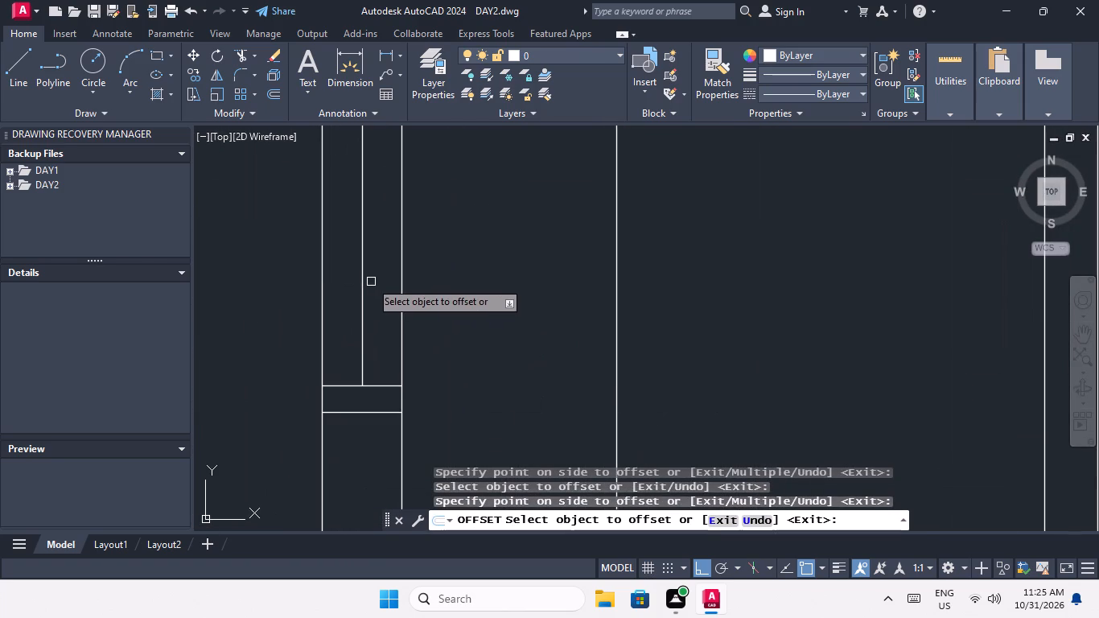
drag(364, 276, 378, 278)
click(410, 280)
scroll(361, 288, up, 3)
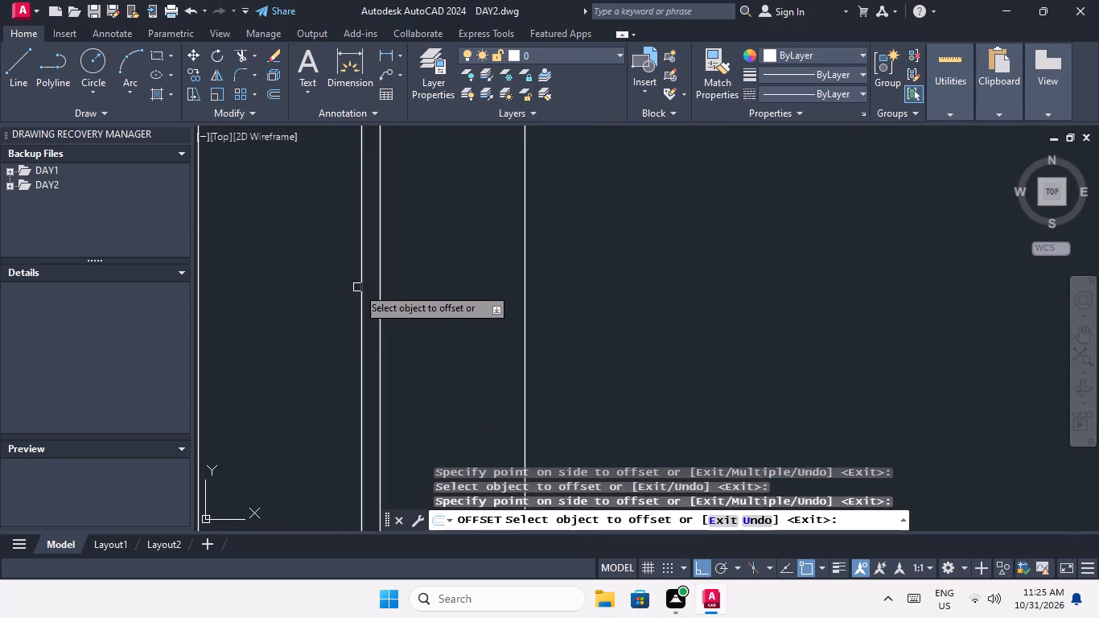
drag(358, 286, 341, 303)
click(304, 327)
Offset the window's centre line 1/2" to both sides in the corridor's east wall, second row from the top.
scroll(313, 319, down, 3)
middle_drag(294, 335, 319, 400)
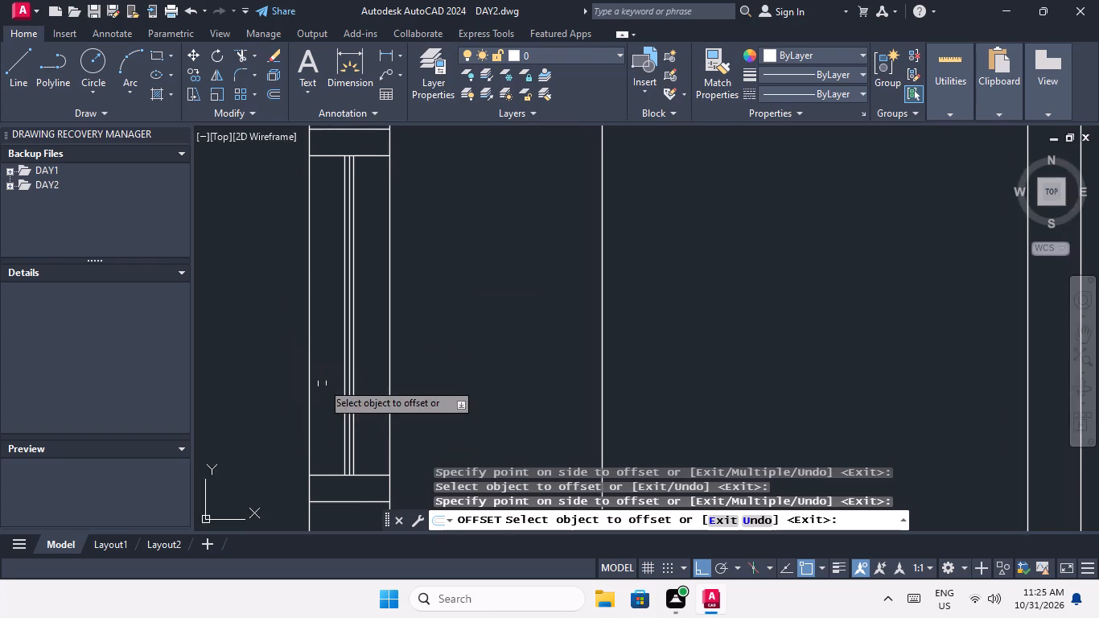
scroll(327, 356, down, 3)
middle_drag(282, 351, 307, 417)
scroll(320, 353, down, 2)
middle_drag(346, 219, 351, 255)
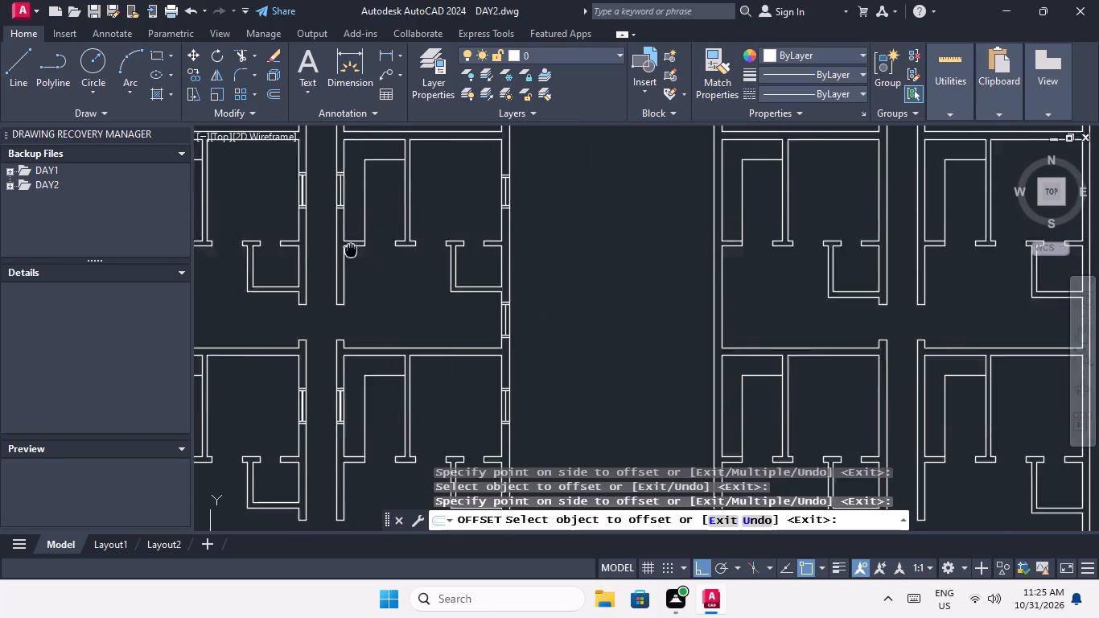
middle_drag(351, 255, 342, 421)
scroll(323, 354, up, 4)
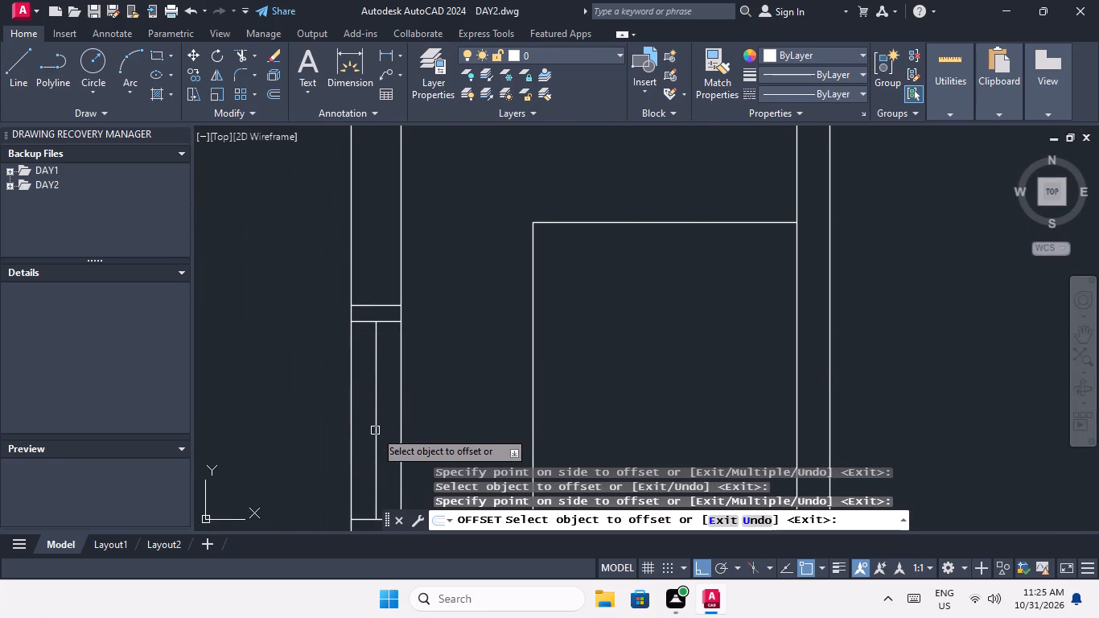
drag(374, 431, 397, 429)
click(422, 424)
scroll(372, 443, up, 2)
drag(380, 434, 357, 447)
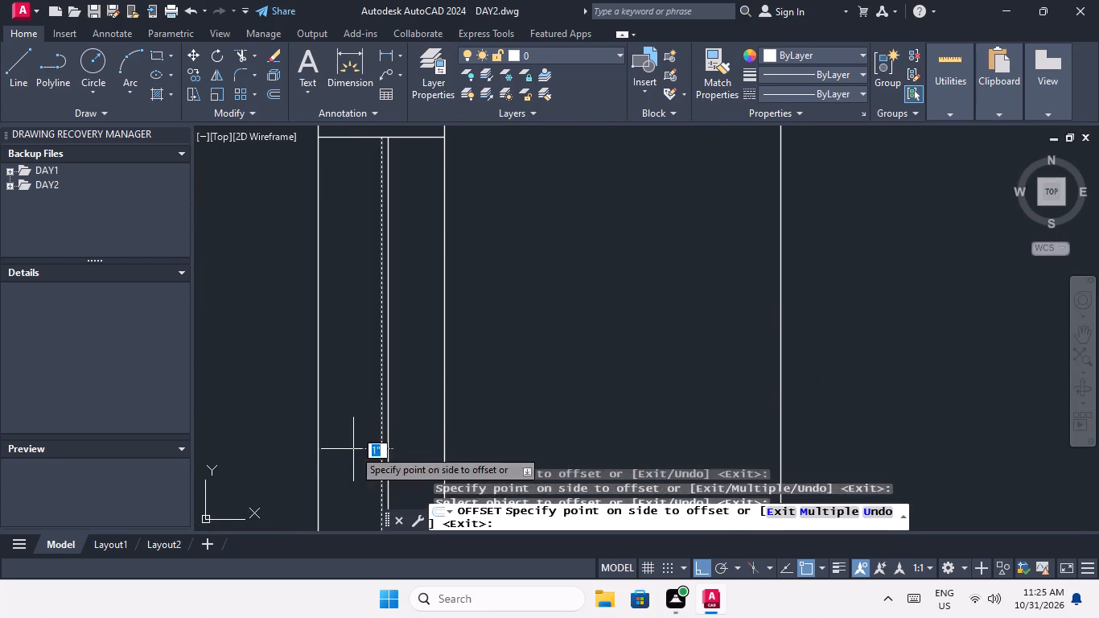
click(343, 453)
Offset the window's centre line 1/2" to both sides in the corridor's east wall, top row.
scroll(368, 408, down, 4)
middle_drag(305, 385, 307, 492)
middle_click(307, 496)
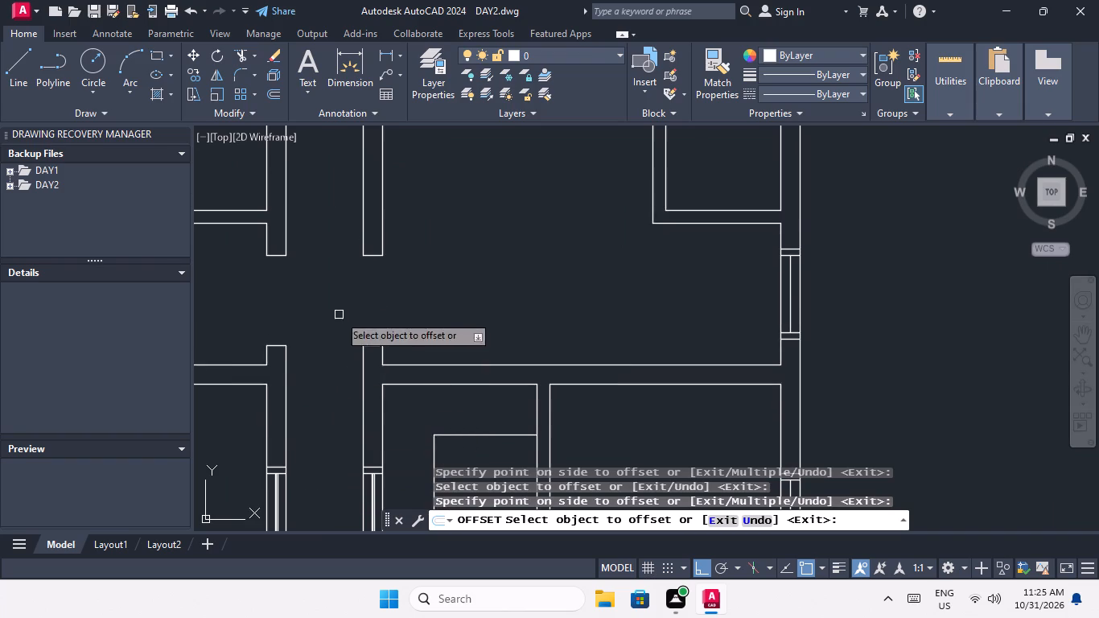
middle_drag(340, 315, 340, 427)
scroll(336, 377, down, 2)
middle_drag(335, 393, 333, 444)
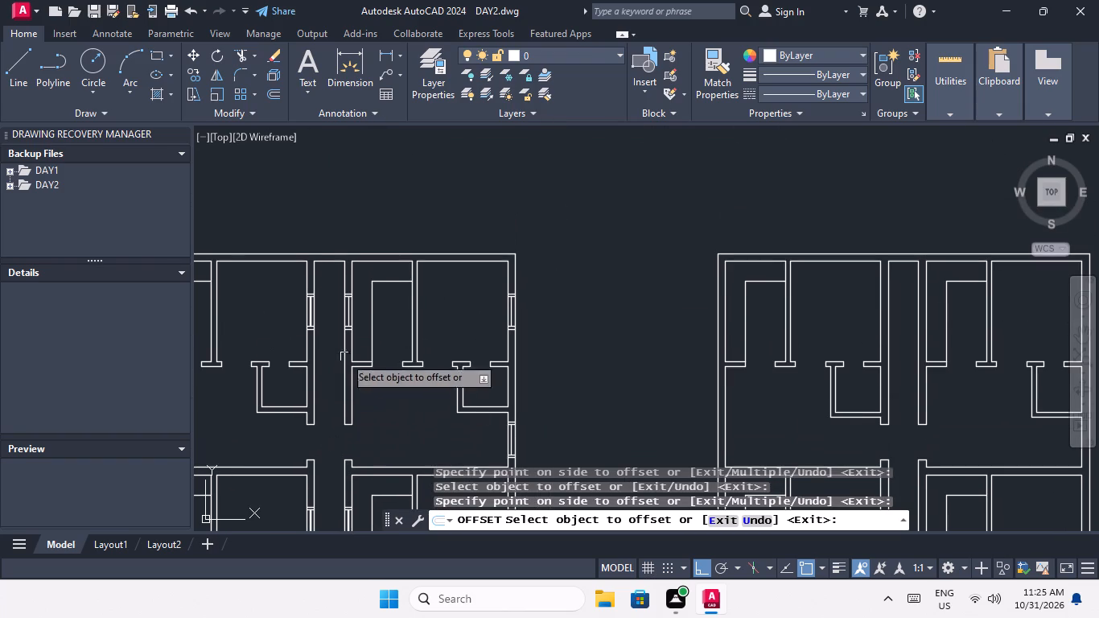
scroll(348, 309, up, 3)
drag(344, 315, 355, 316)
click(380, 316)
scroll(356, 332, up, 2)
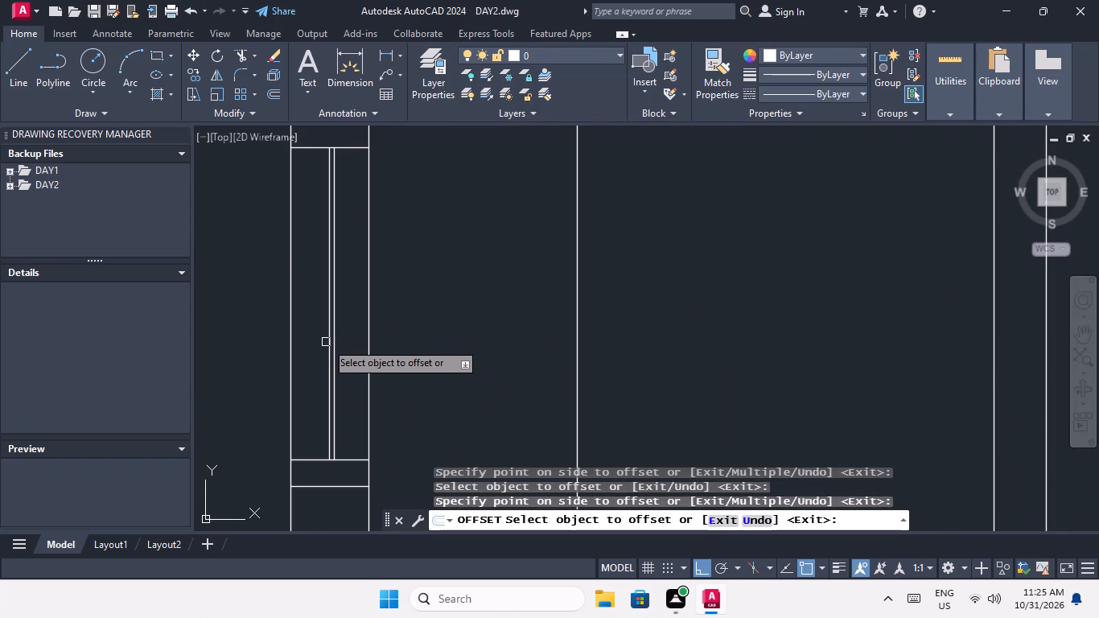
drag(328, 340, 307, 357)
click(299, 362)
Offset the upper window's centre line 1/2" to both sides in the block's outer east wall, top row.
scroll(303, 318, down, 4)
middle_drag(386, 328, 384, 327)
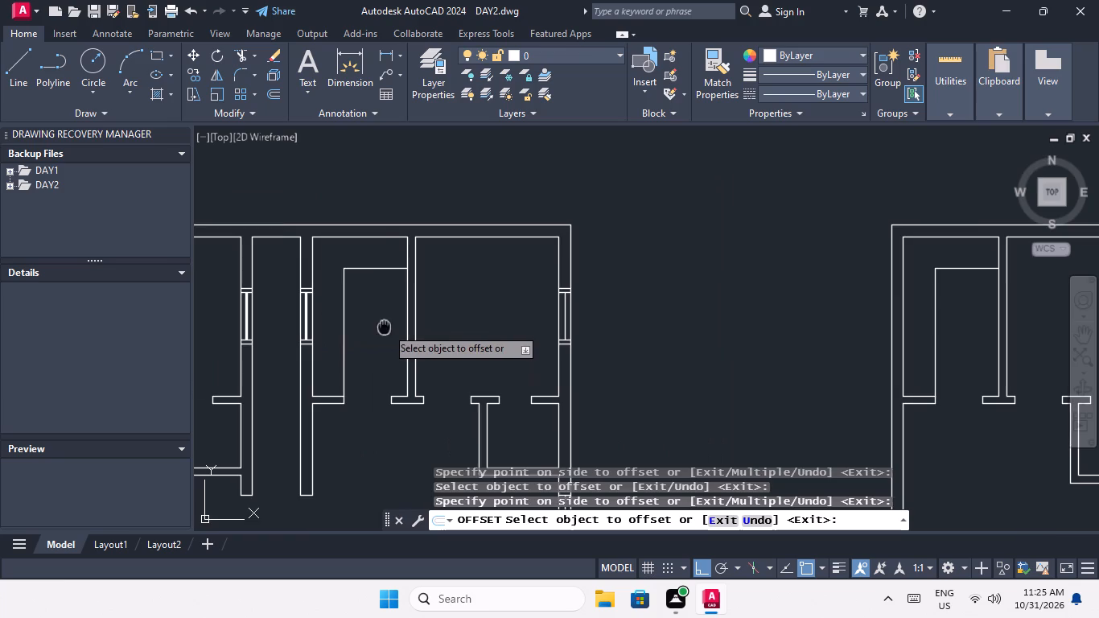
middle_drag(384, 327, 218, 229)
scroll(405, 202, up, 3)
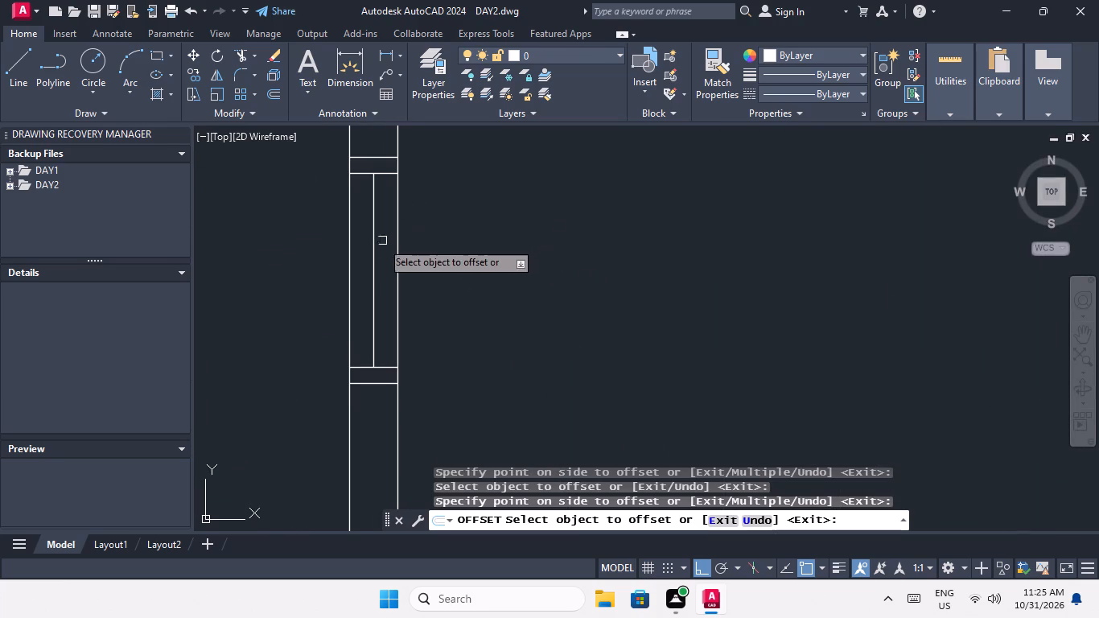
drag(373, 249, 389, 252)
click(428, 252)
scroll(364, 276, up, 3)
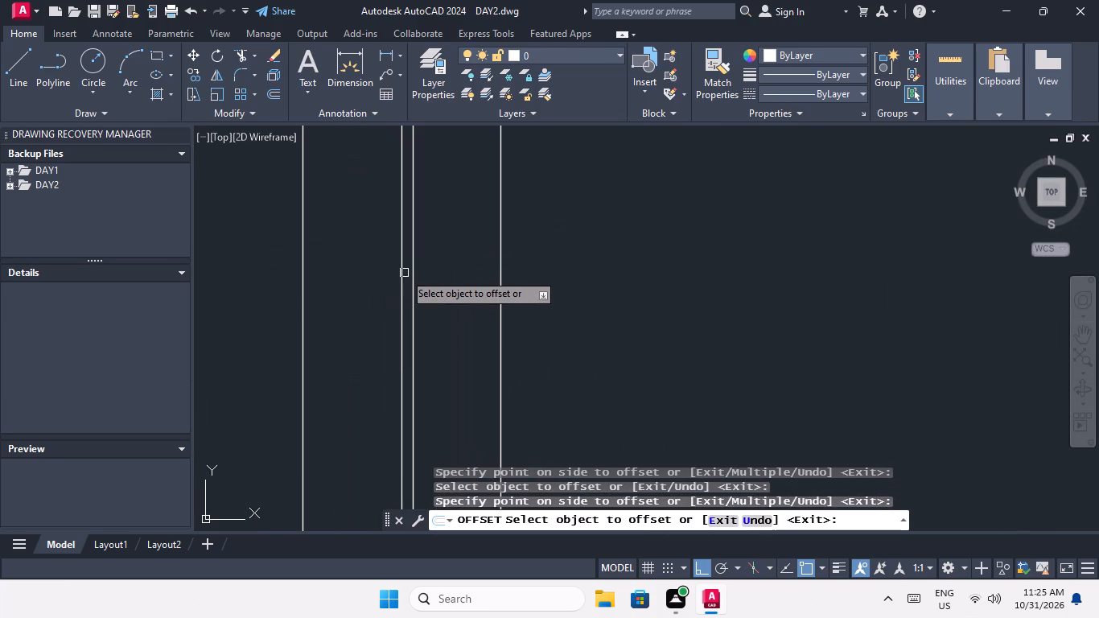
drag(403, 273, 382, 281)
click(352, 293)
Offset the lower window's centre line 1/2" to both sides in the block's outer east wall, top row.
scroll(352, 204, down, 4)
middle_drag(380, 267, 390, 208)
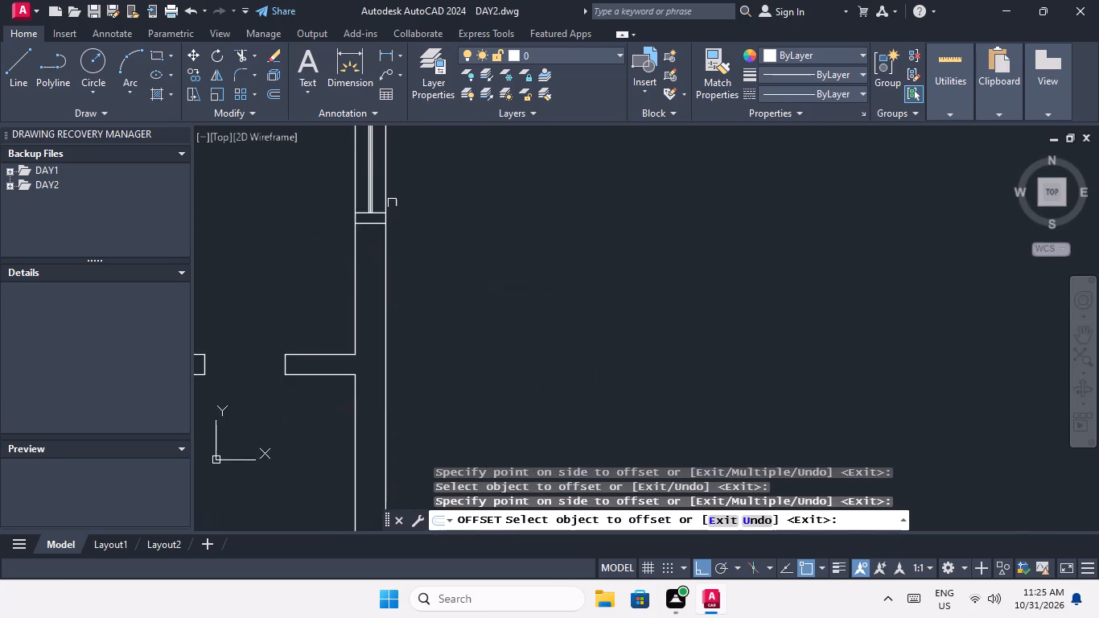
scroll(394, 213, down, 3)
scroll(389, 325, up, 4)
drag(384, 334, 399, 335)
click(429, 332)
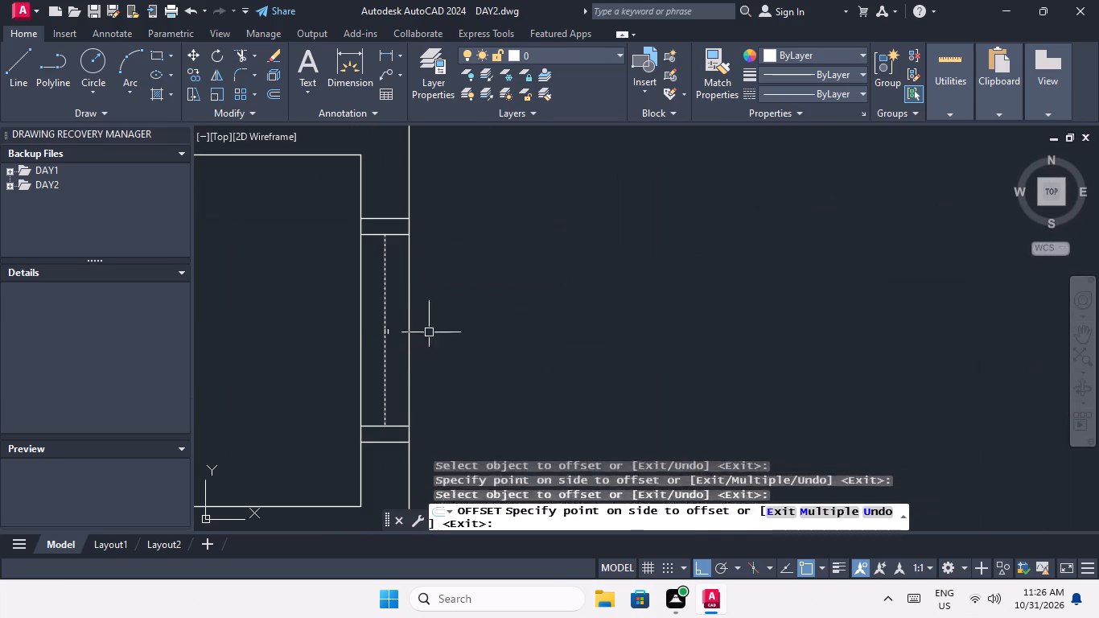
scroll(382, 349, up, 3)
drag(390, 349, 368, 360)
click(338, 373)
Offset the upper window's centre line 1/2" to both sides in the outer east wall, second row from the top.
scroll(356, 269, down, 4)
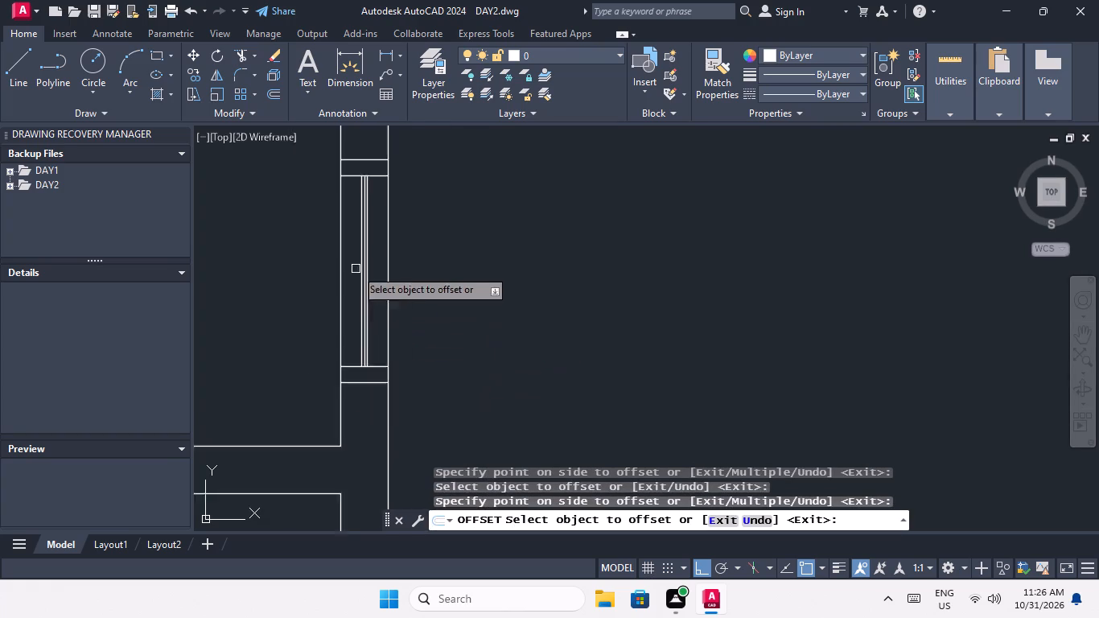
middle_drag(414, 319, 418, 205)
scroll(421, 226, down, 2)
scroll(401, 348, up, 3)
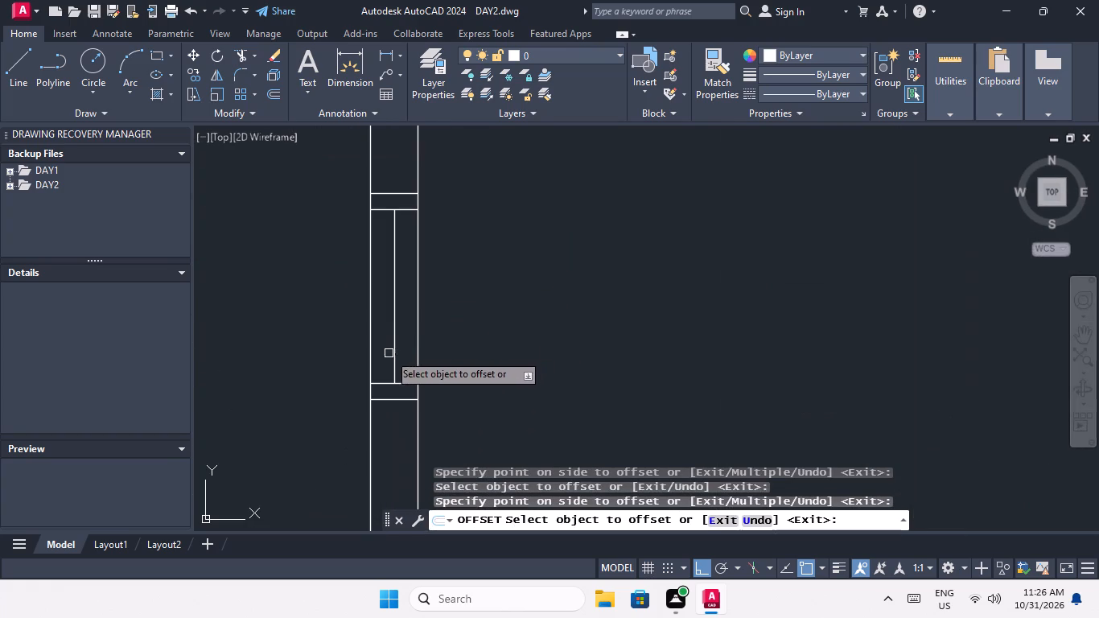
drag(395, 321, 405, 320)
click(437, 316)
scroll(381, 340, up, 2)
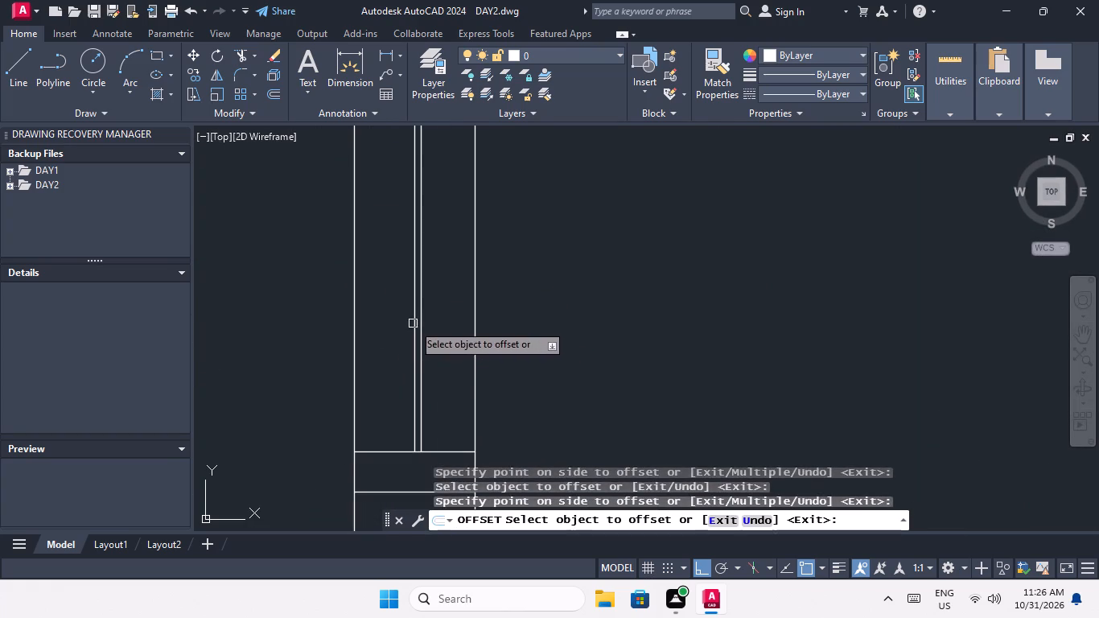
drag(414, 323, 400, 329)
click(369, 351)
Offset the lower window's centre line 1/2" to both sides in the outer east wall, second row from the top.
scroll(374, 299, down, 3)
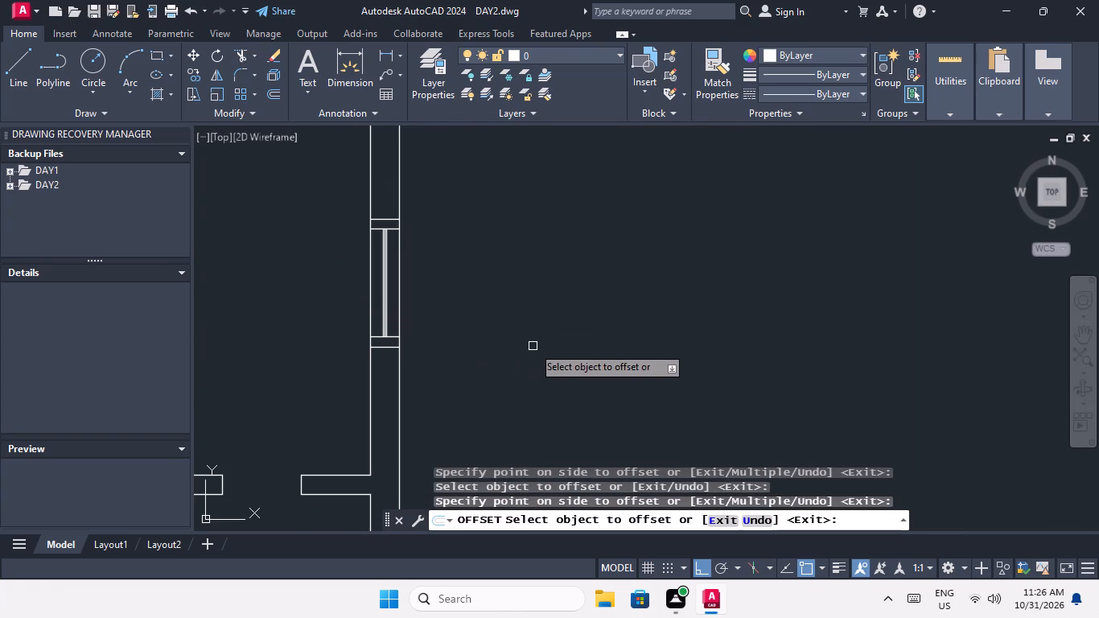
middle_drag(547, 346, 556, 264)
scroll(551, 278, down, 2)
middle_drag(542, 328, 541, 249)
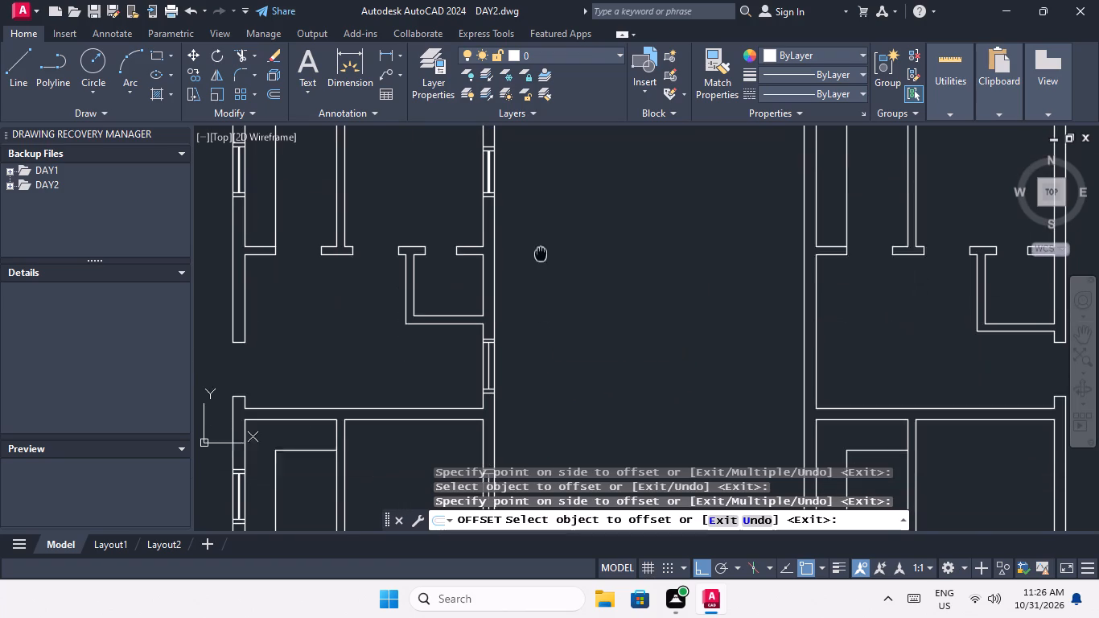
middle_drag(541, 249, 541, 245)
scroll(499, 360, up, 3)
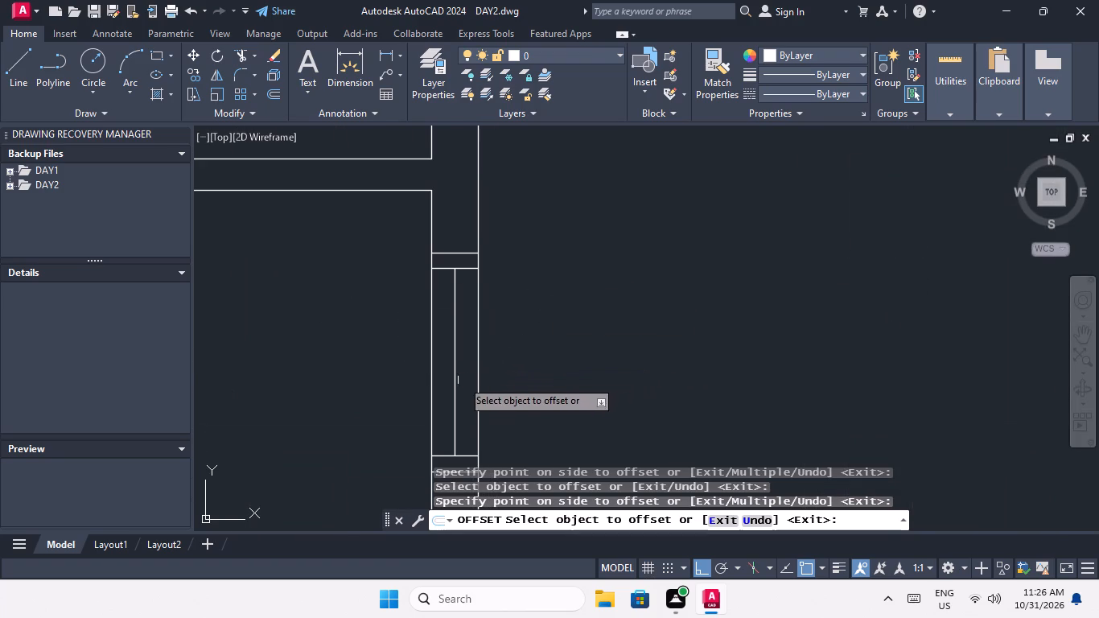
drag(455, 378, 475, 377)
click(502, 374)
scroll(459, 385, up, 2)
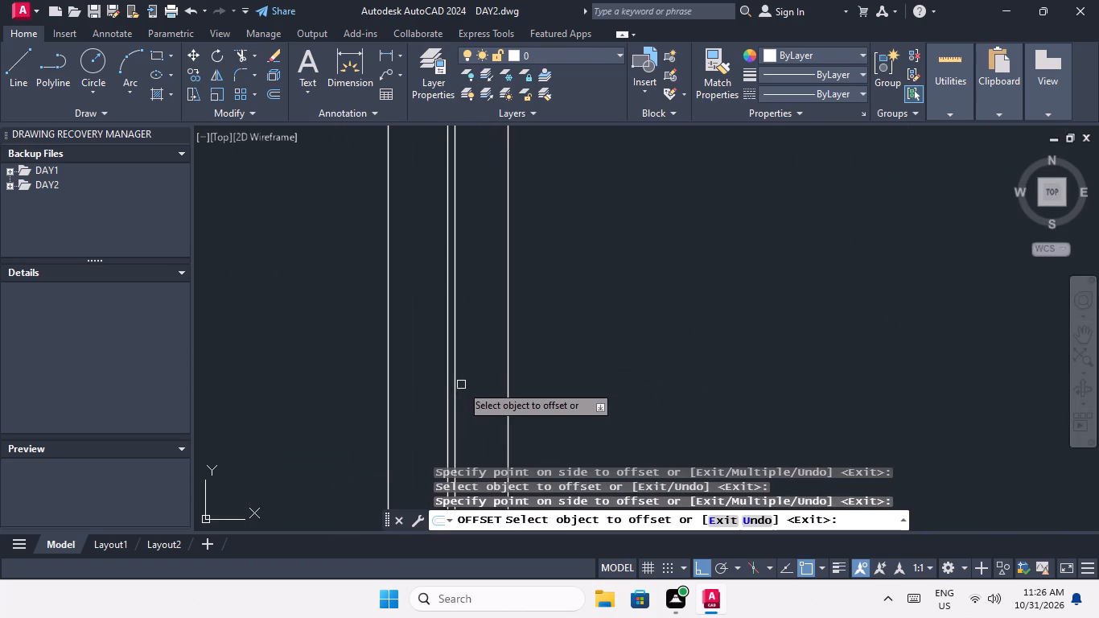
click(443, 386)
click(410, 406)
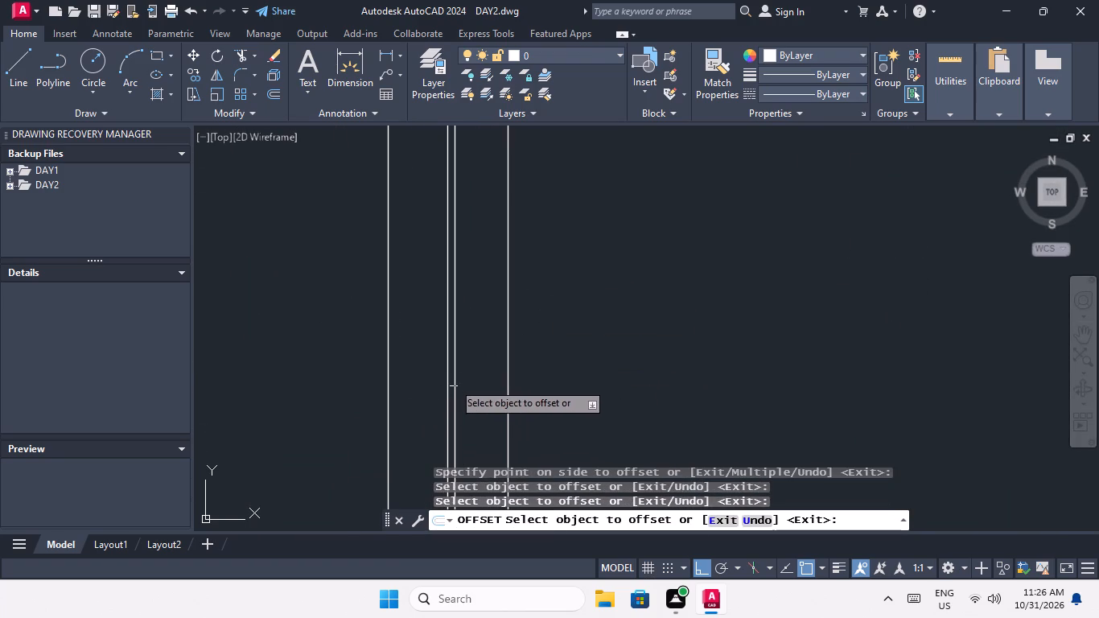
drag(447, 381, 434, 389)
click(405, 405)
Offset the upper window's centre line 1/2" to both sides in the outer east wall, third row from the top.
scroll(414, 281, down, 4)
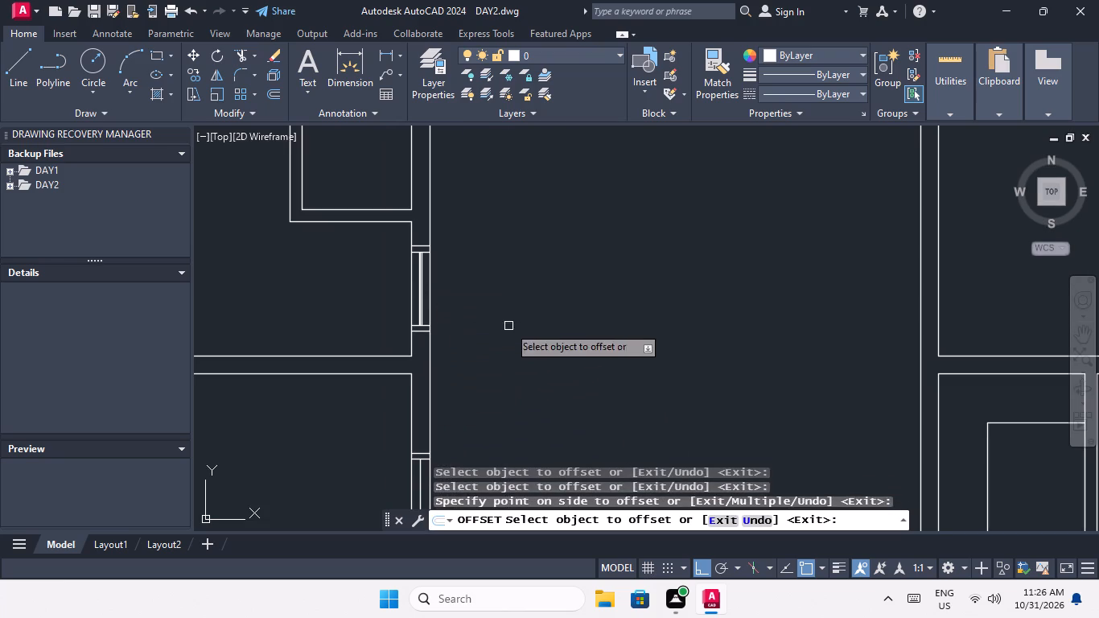
middle_drag(508, 231, 509, 204)
scroll(496, 241, down, 2)
middle_drag(492, 251, 455, 342)
middle_drag(517, 348, 517, 257)
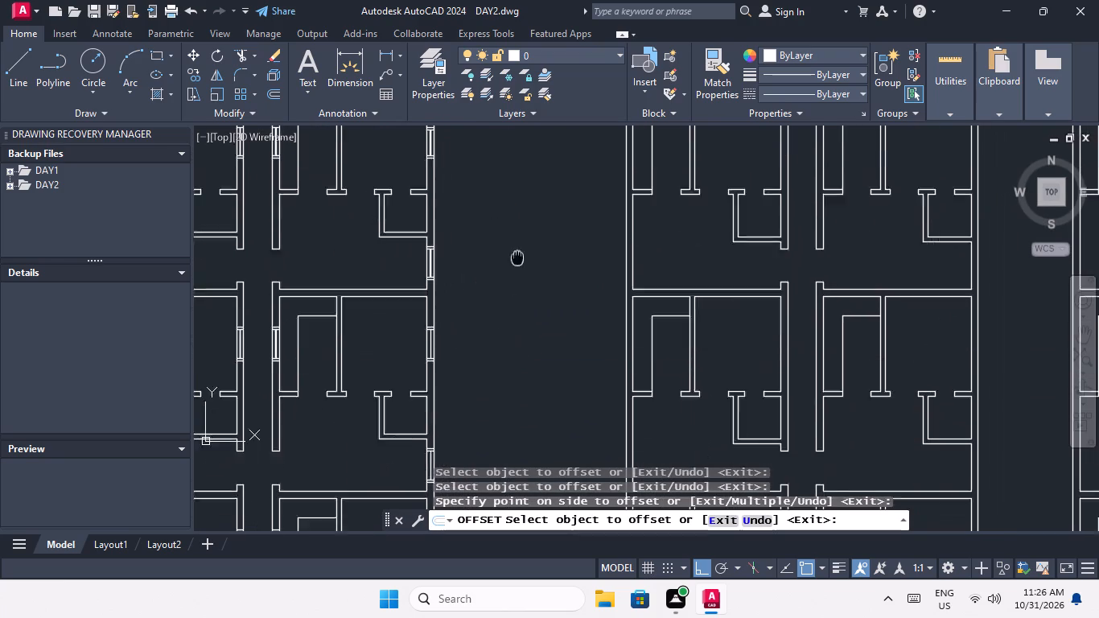
middle_drag(517, 257, 517, 191)
middle_drag(488, 295, 488, 189)
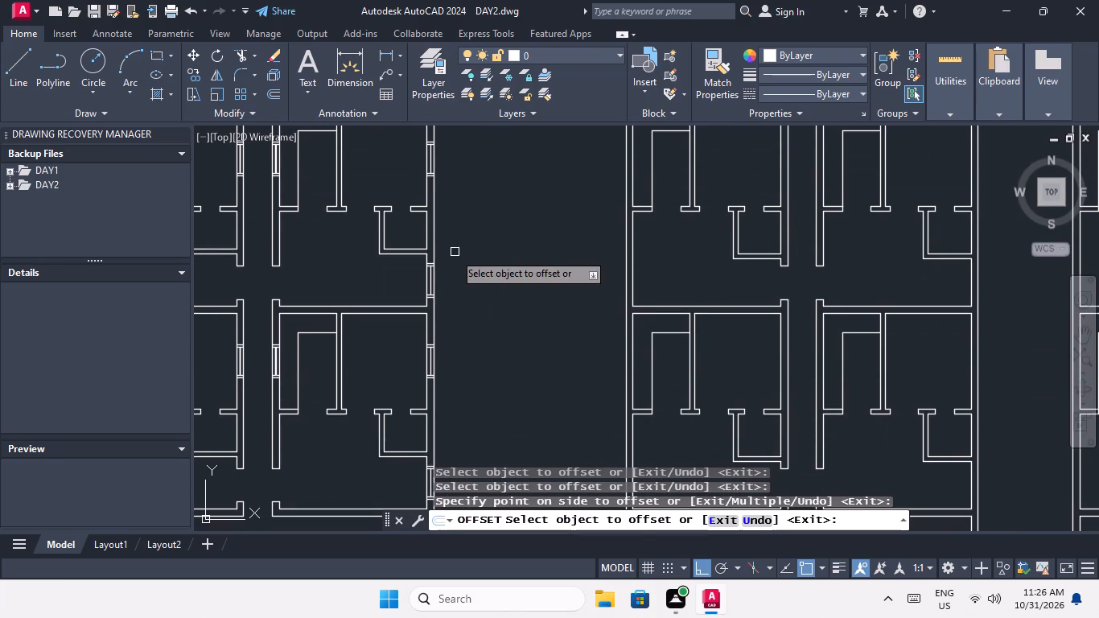
middle_drag(467, 208, 464, 303)
scroll(422, 245, up, 4)
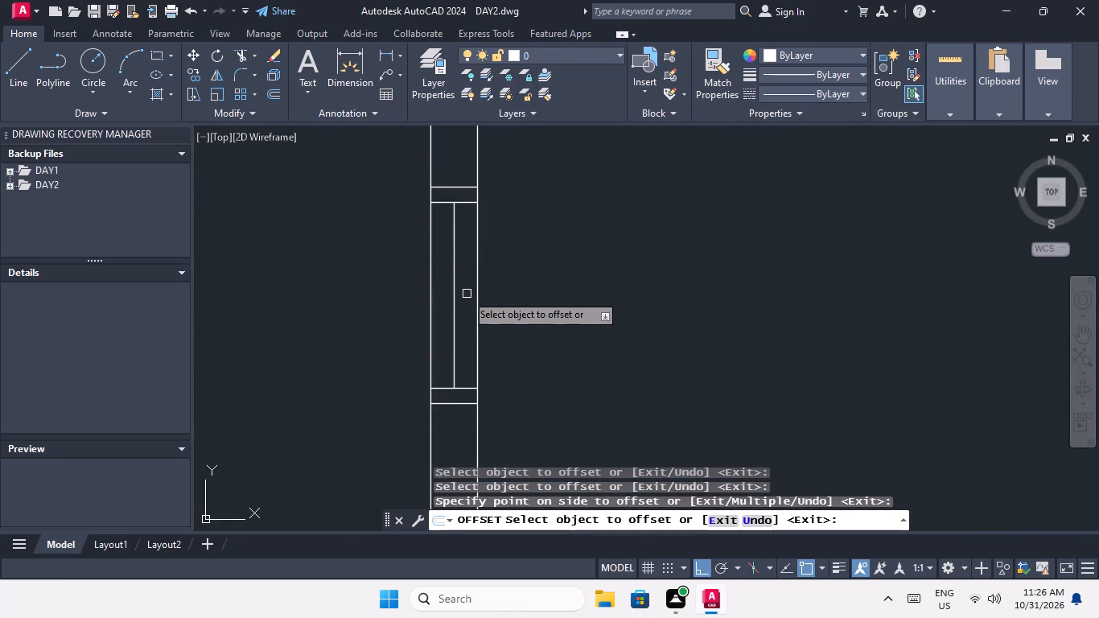
drag(453, 303, 470, 299)
click(496, 294)
scroll(450, 319, up, 2)
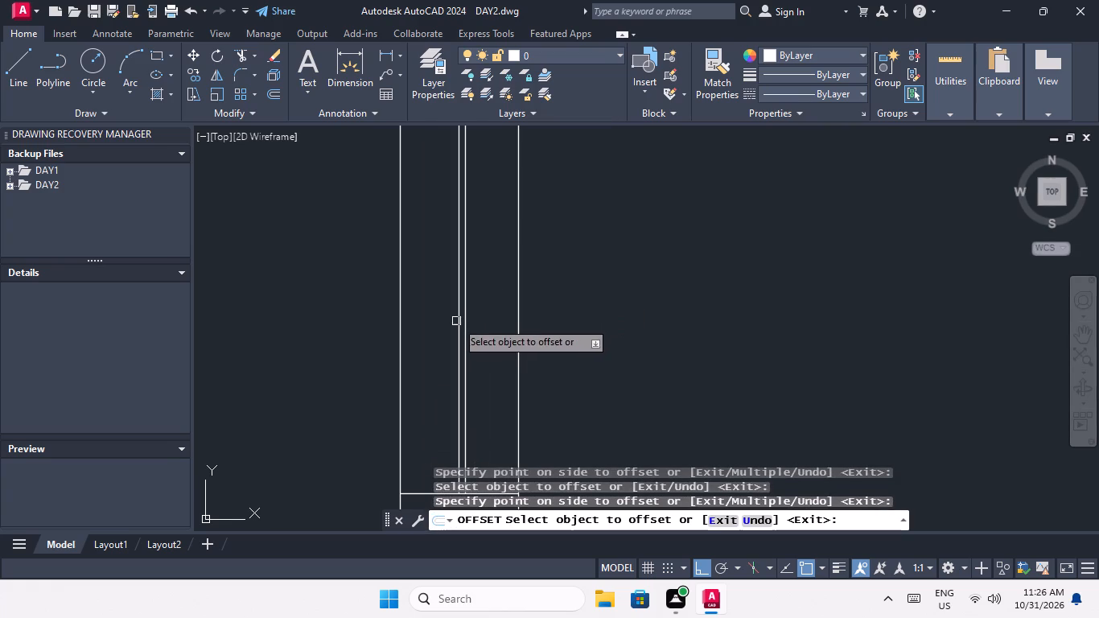
drag(455, 321, 439, 330)
click(417, 341)
Offset the lower window's centre line 1/2" to both sides in the outer east wall, third row from the top.
scroll(424, 214, down, 3)
middle_drag(549, 288, 549, 160)
scroll(545, 187, down, 3)
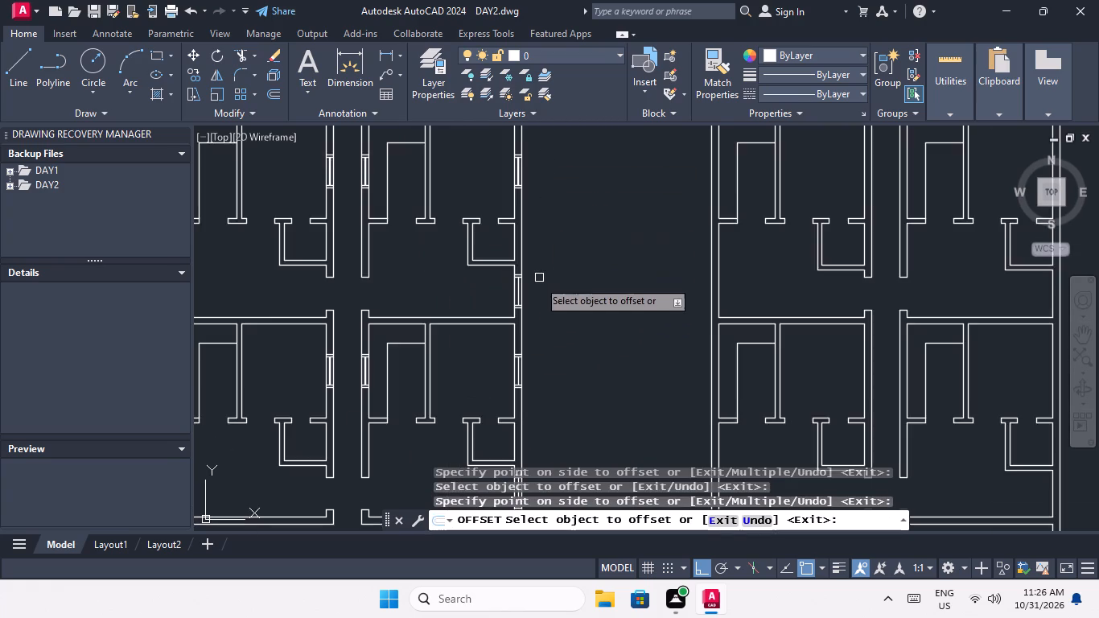
scroll(514, 303, up, 4)
click(536, 265)
click(595, 261)
scroll(520, 286, up, 3)
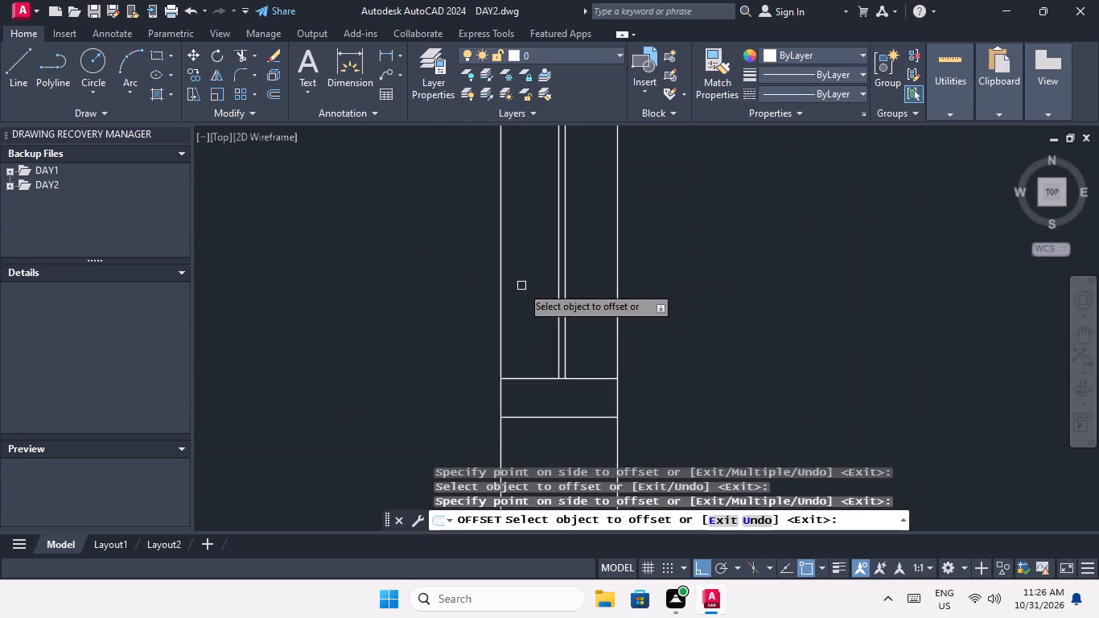
drag(582, 274, 550, 293)
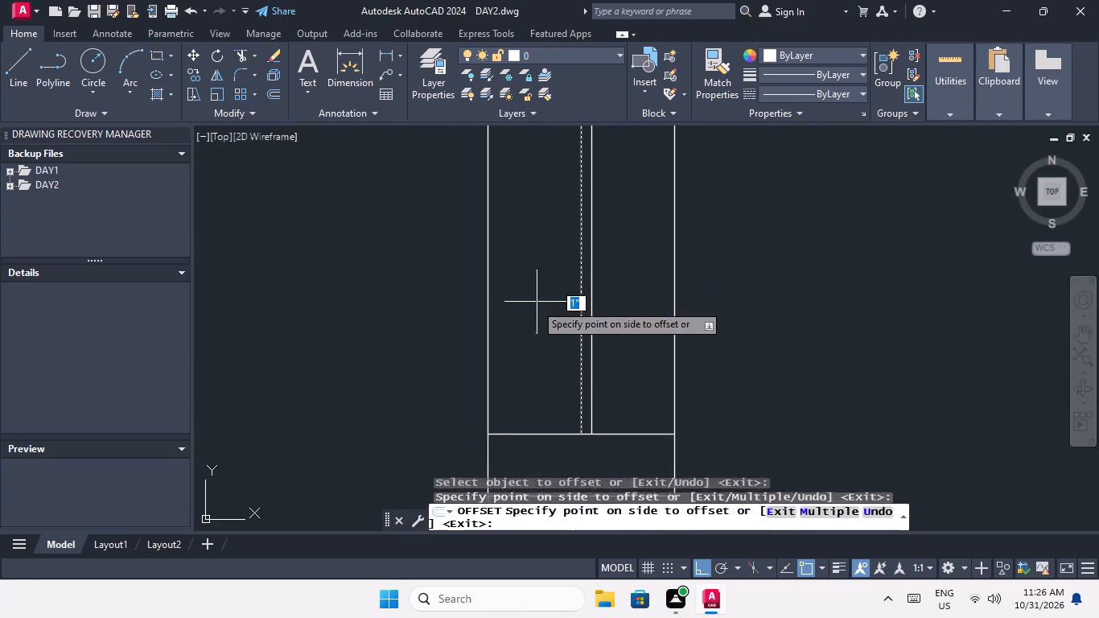
click(533, 303)
Offset the upper window's centre line 1/2" to both sides in the block's outer east wall, bottom row.
scroll(531, 234, down, 4)
middle_drag(598, 305, 572, 179)
scroll(572, 212, down, 3)
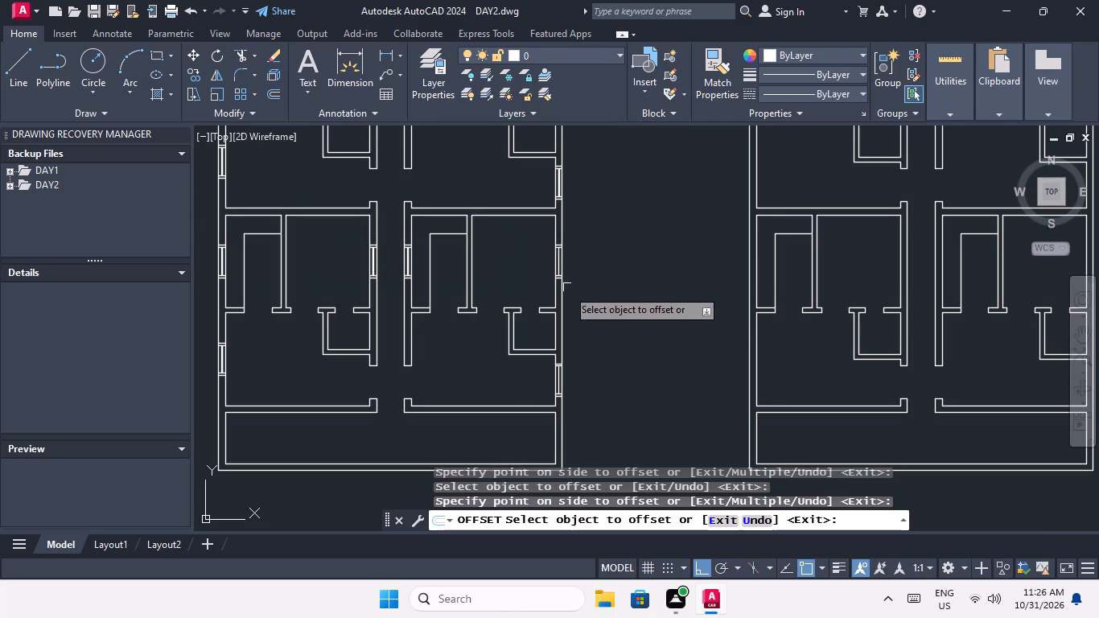
scroll(561, 262, up, 4)
drag(536, 271, 543, 270)
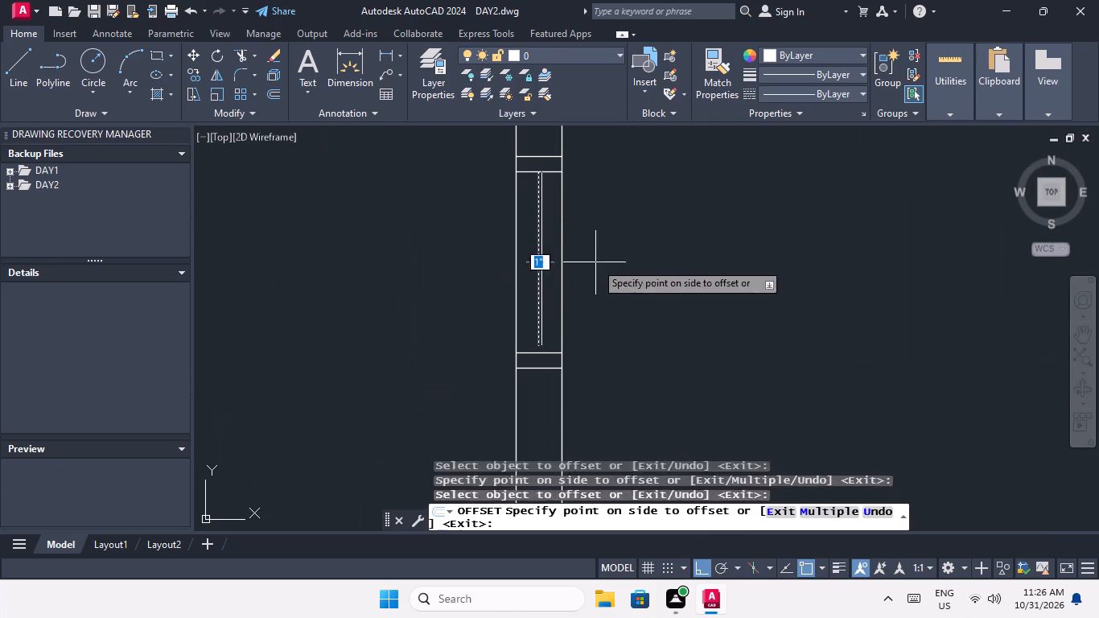
click(596, 262)
scroll(542, 293, up, 3)
drag(526, 309, 510, 319)
drag(463, 344, 467, 342)
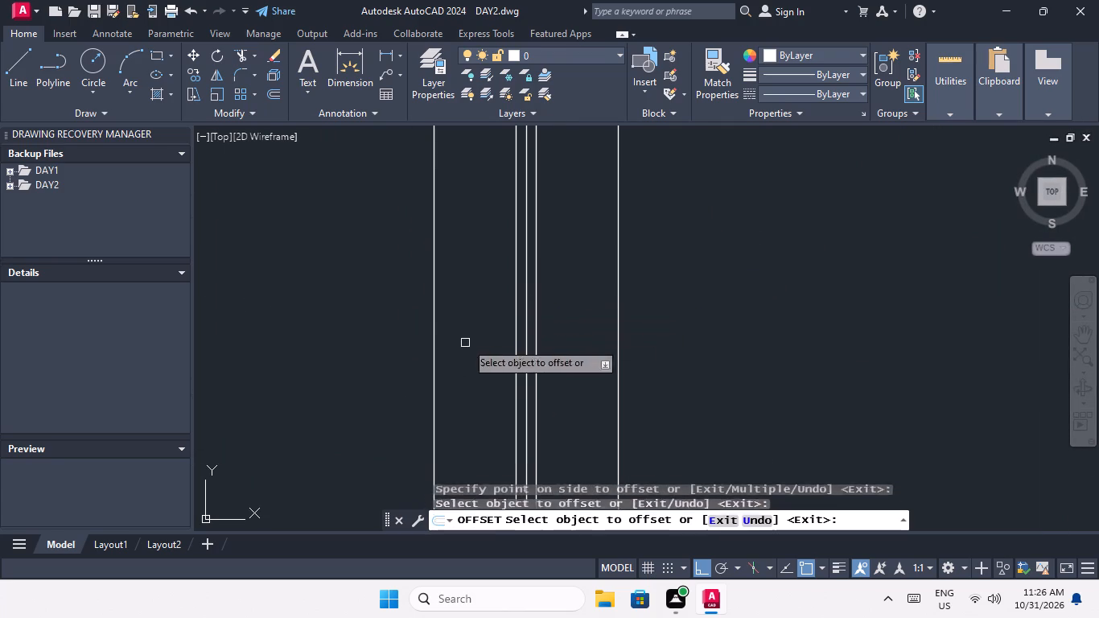
drag(467, 342, 471, 332)
Offset the lower window's centre line 1/2" to both sides in the block's outer east wall, bottom row.
scroll(486, 216, down, 4)
middle_drag(556, 274, 545, 190)
scroll(549, 208, down, 2)
scroll(515, 369, up, 2)
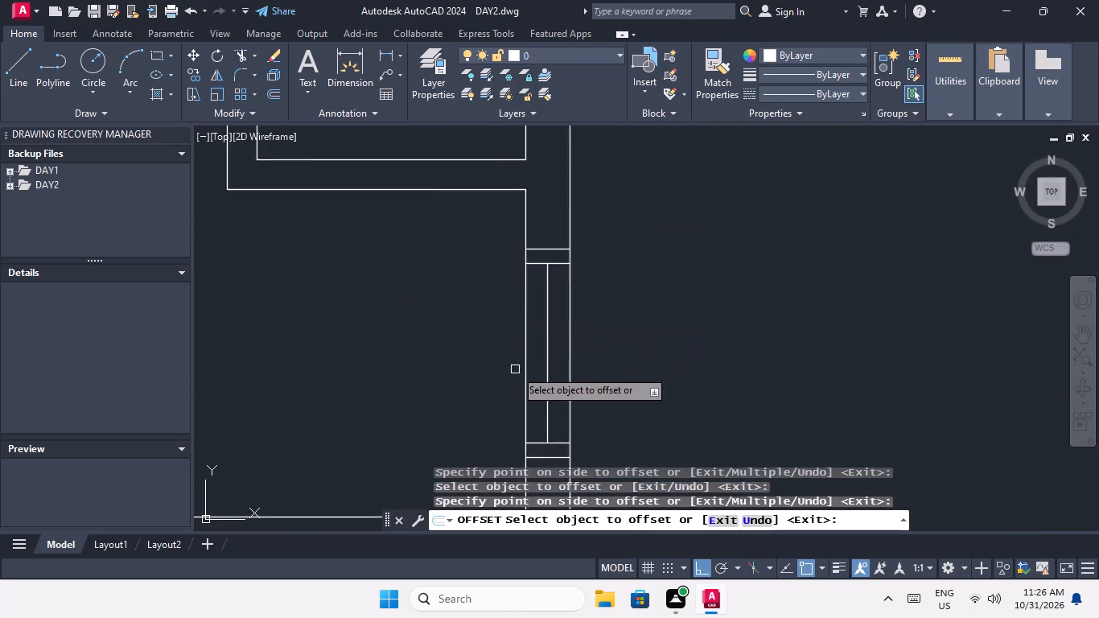
scroll(515, 369, up, 2)
drag(568, 384, 601, 381)
click(648, 375)
scroll(610, 385, up, 2)
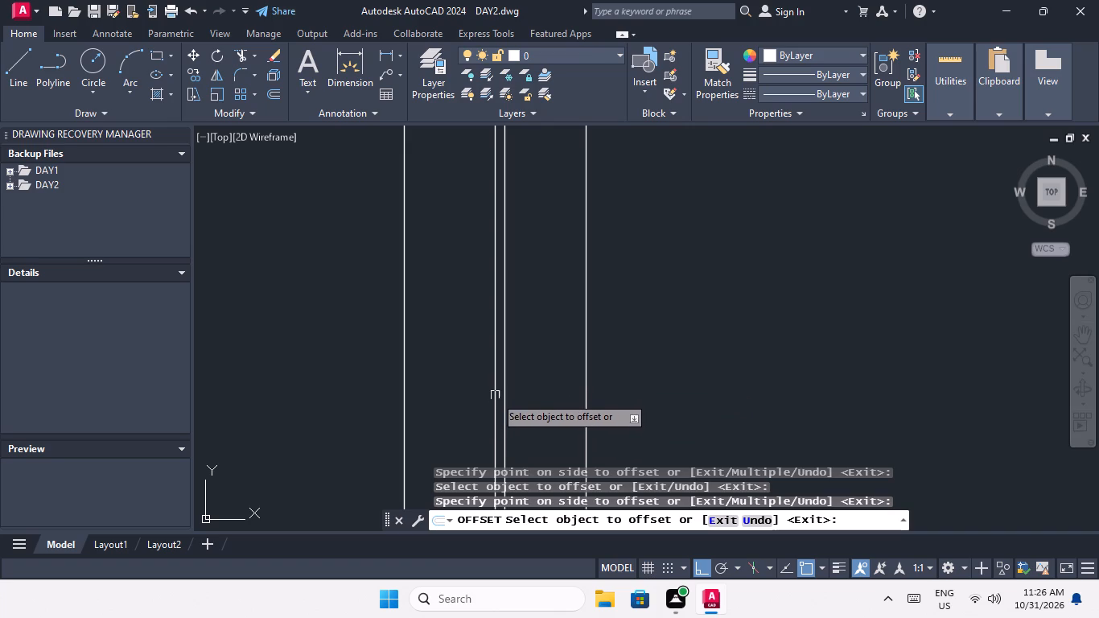
drag(495, 396, 484, 400)
drag(428, 419, 446, 407)
Extend the three glazing lines of the outer east wall's upper window in the bottom row down to its lower frame line.
scroll(463, 283, down, 3)
middle_drag(632, 365, 621, 113)
scroll(600, 238, down, 2)
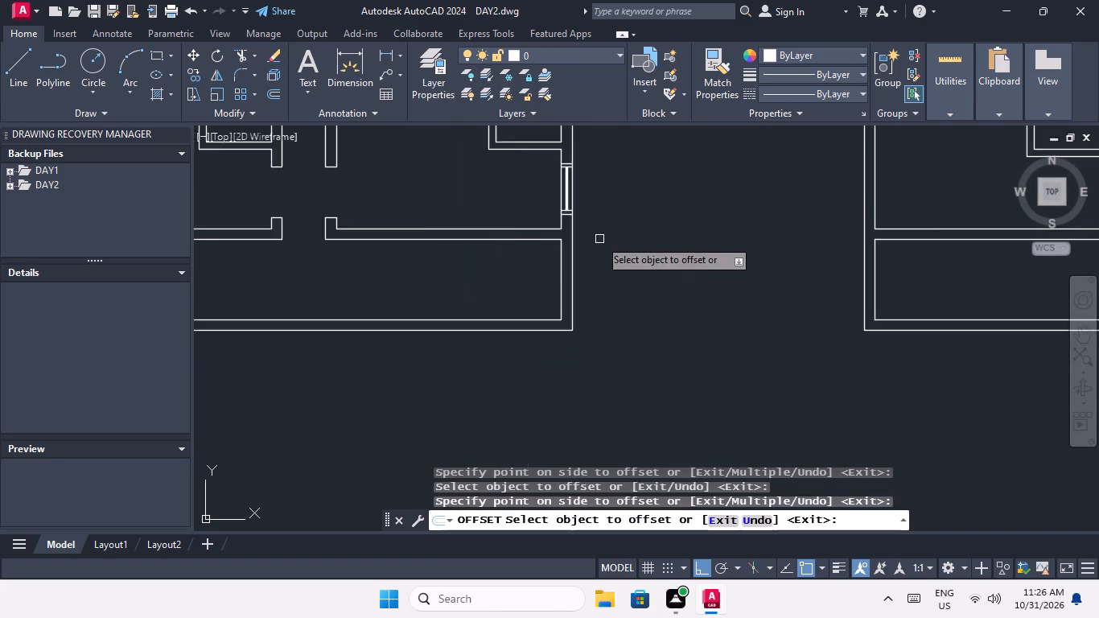
scroll(599, 239, down, 2)
middle_drag(613, 270, 585, 403)
scroll(537, 220, up, 4)
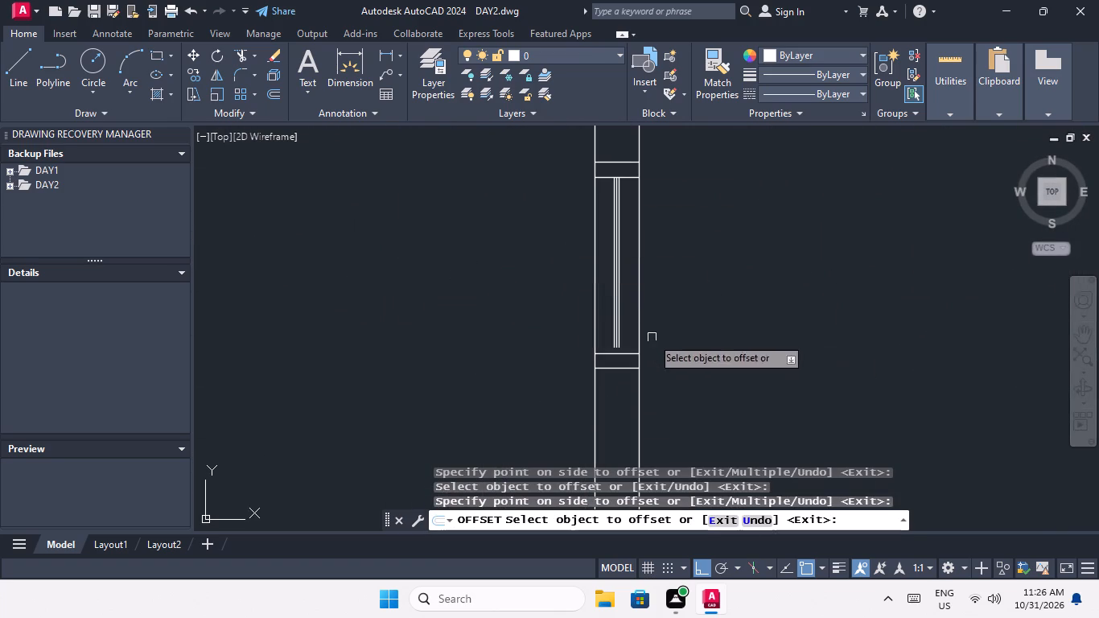
key(Escape)
key(Escape)
text(ex)
key(space)
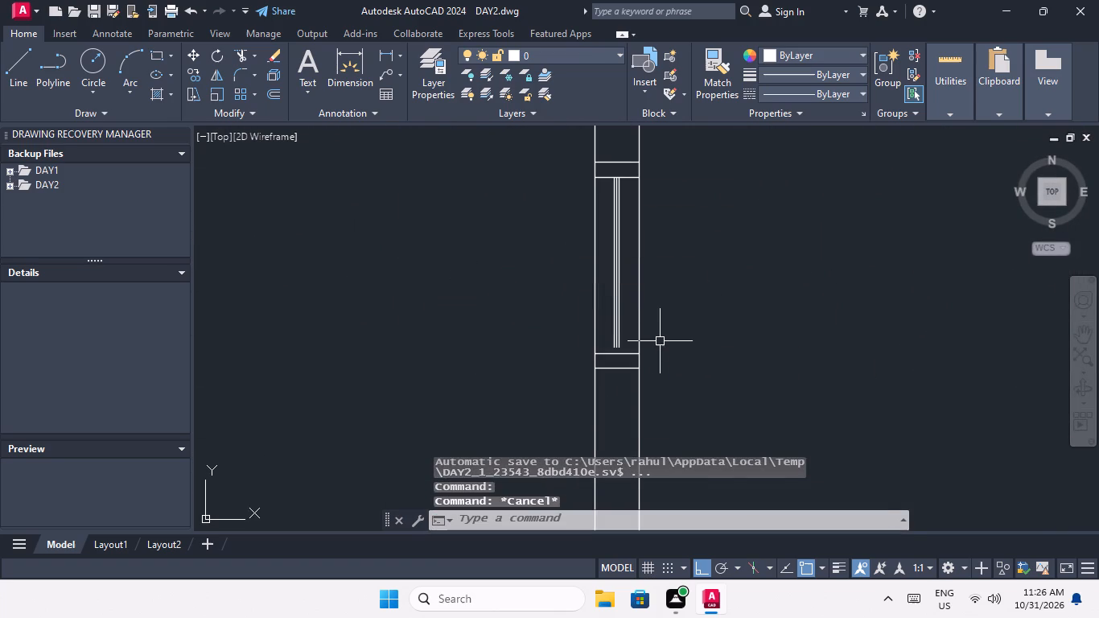
key(space)
click(619, 340)
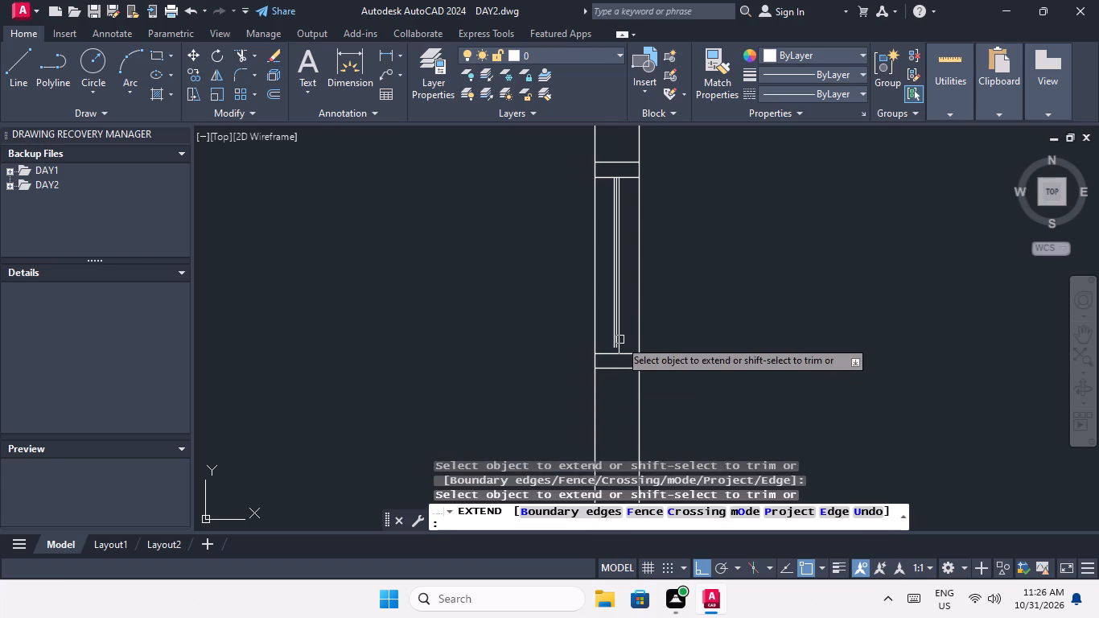
scroll(619, 340, up, 3)
click(607, 369)
click(596, 372)
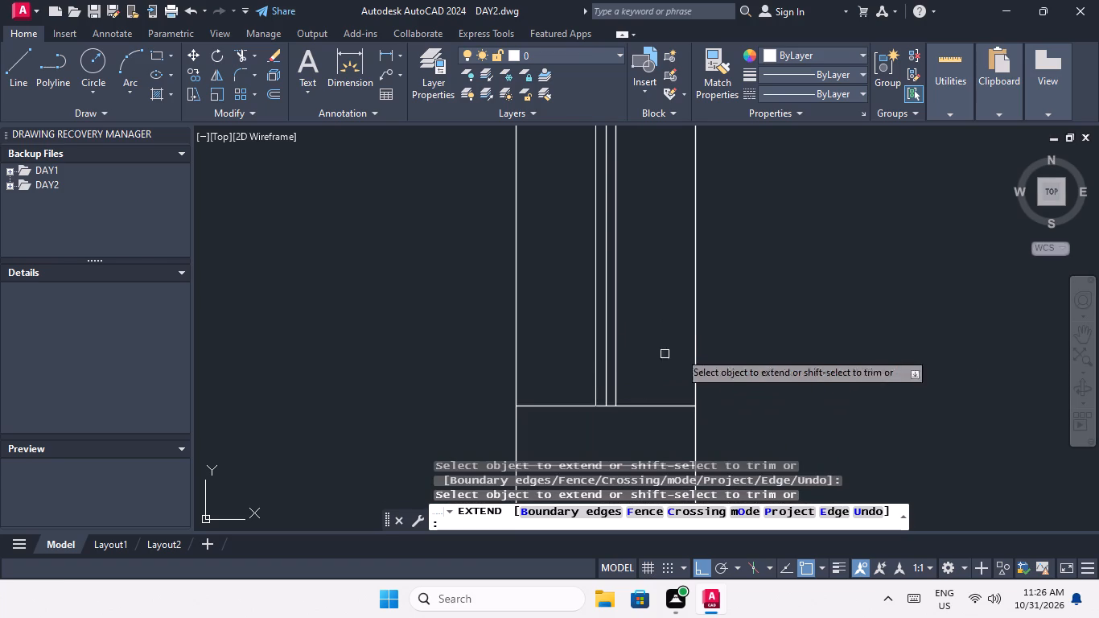
key(Escape)
key(Escape)
scroll(665, 369, down, 3)
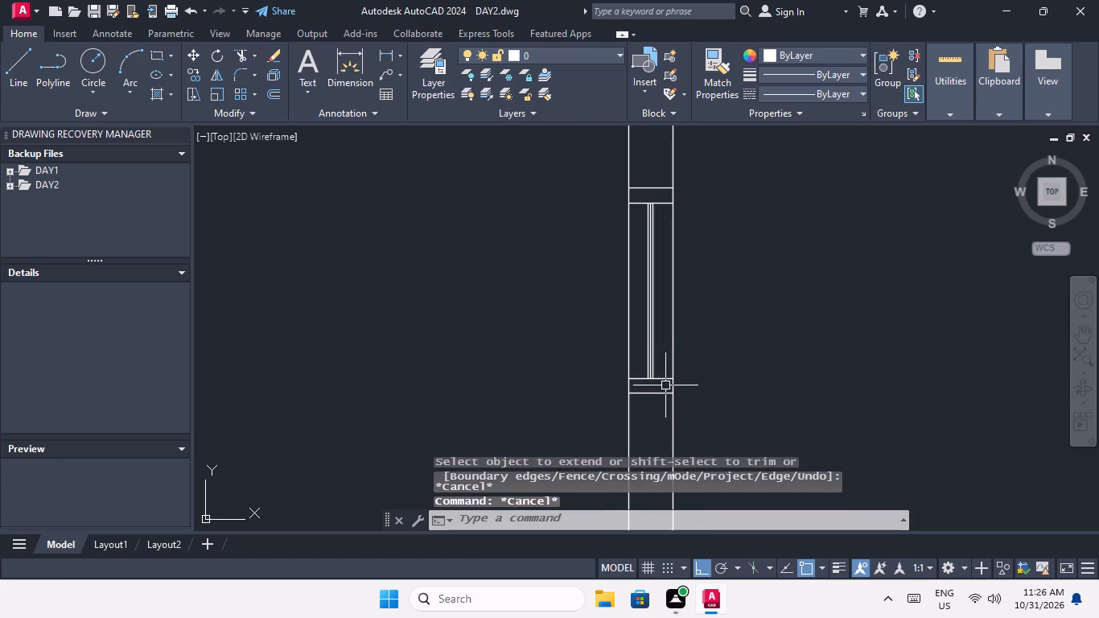
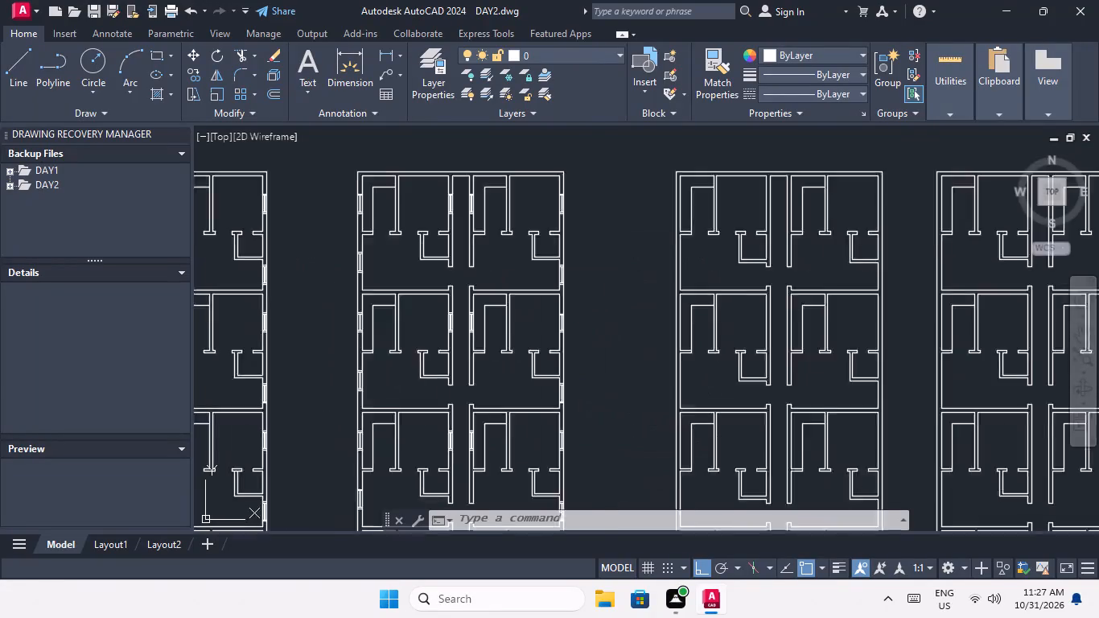
In the next block east, draw a line across the outer west wall at the midpoint of the top row's upper room.
middle_drag(607, 337, 591, 340)
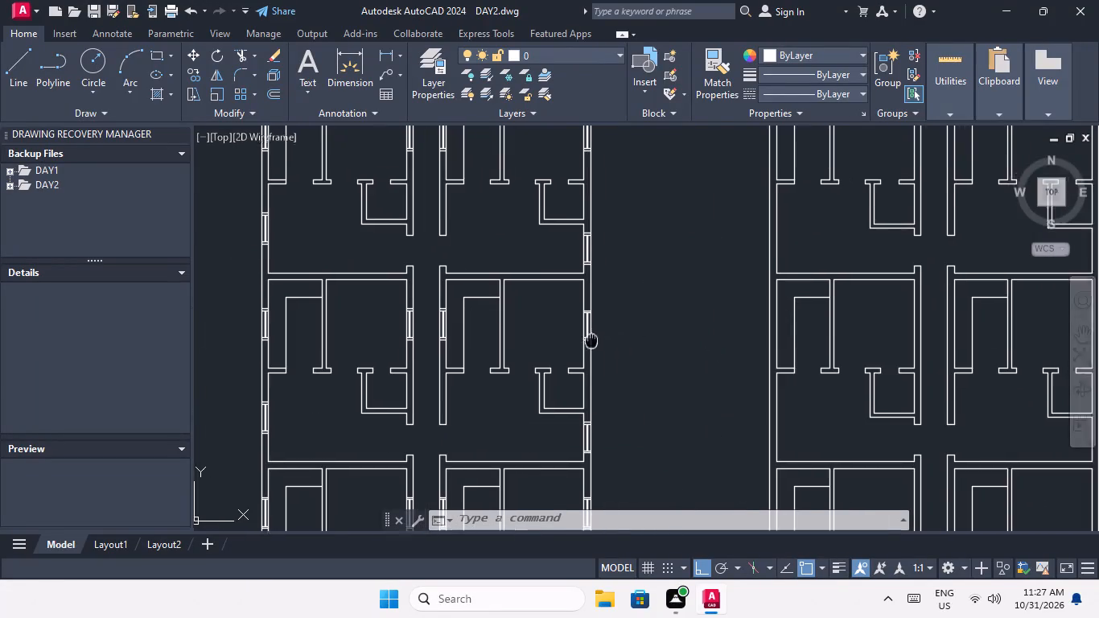
middle_drag(591, 340, 529, 365)
middle_drag(632, 165, 459, 192)
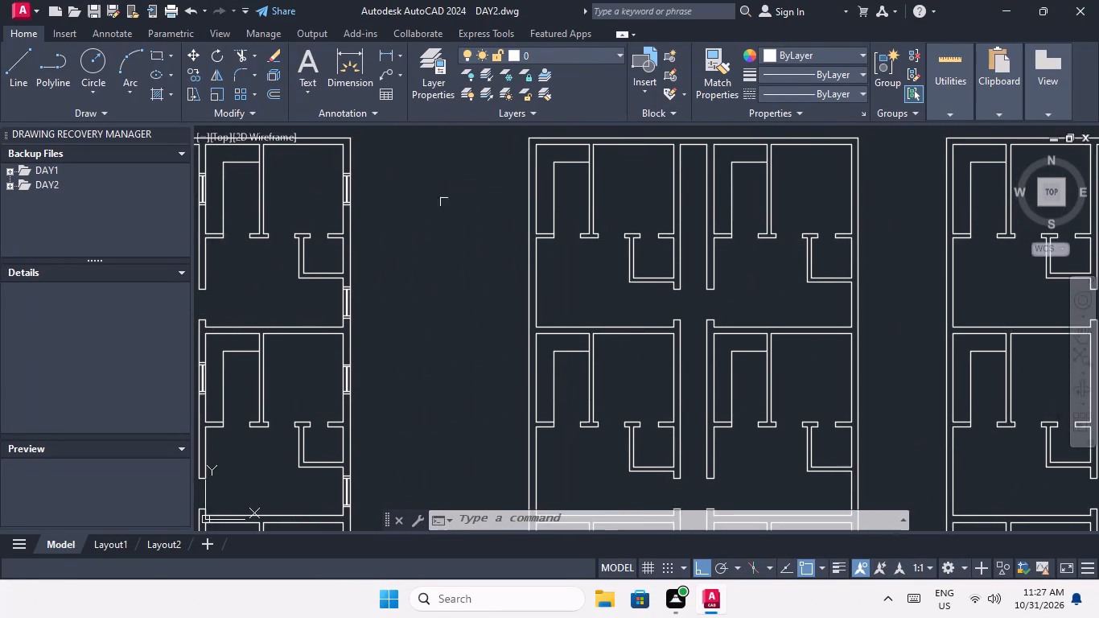
scroll(525, 185, down, 1)
text(l)
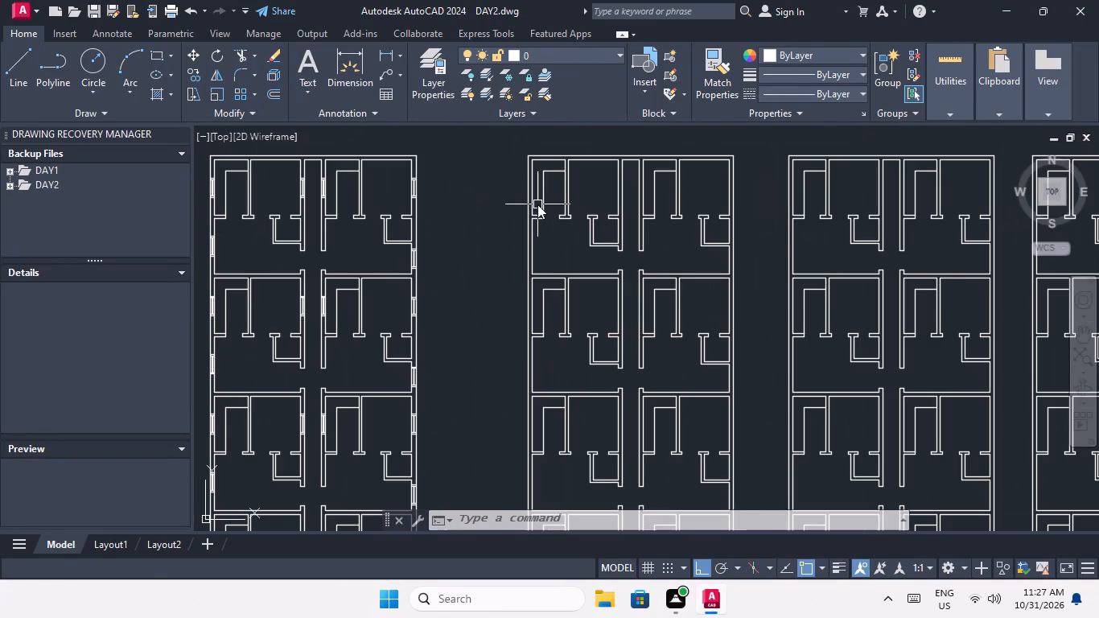
key(space)
scroll(525, 204, up, 3)
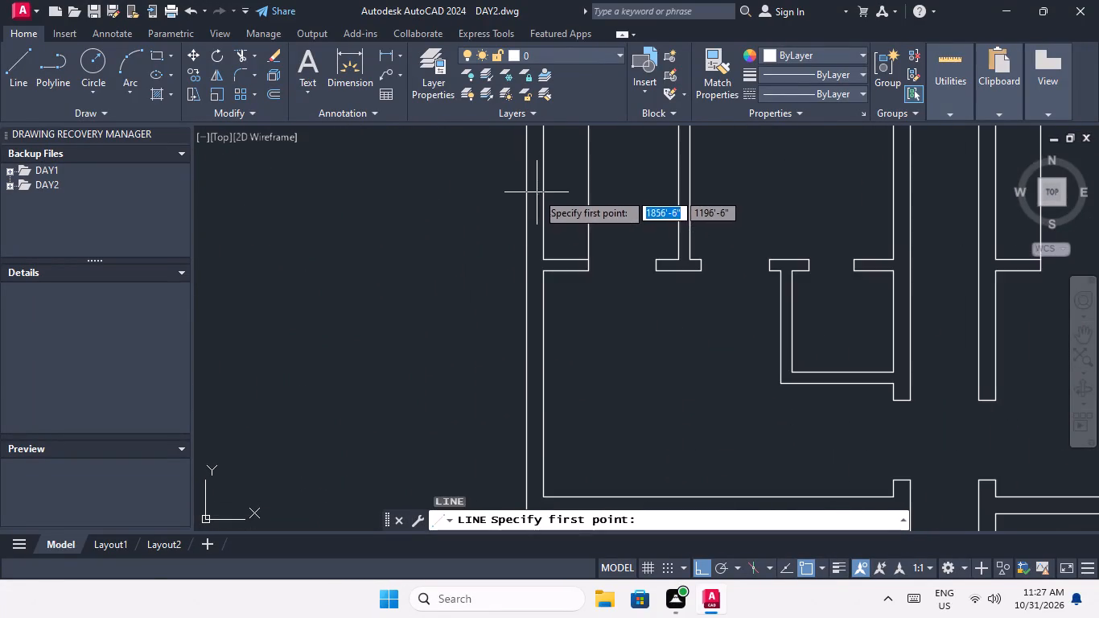
middle_drag(537, 196, 529, 299)
click(532, 249)
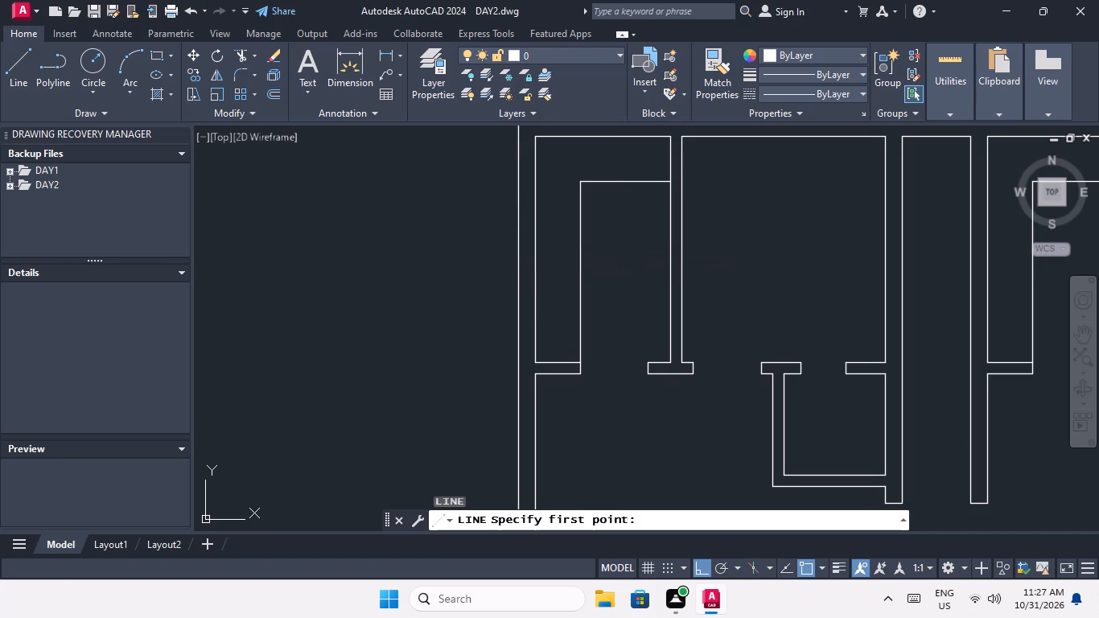
scroll(508, 236, up, 1)
click(521, 257)
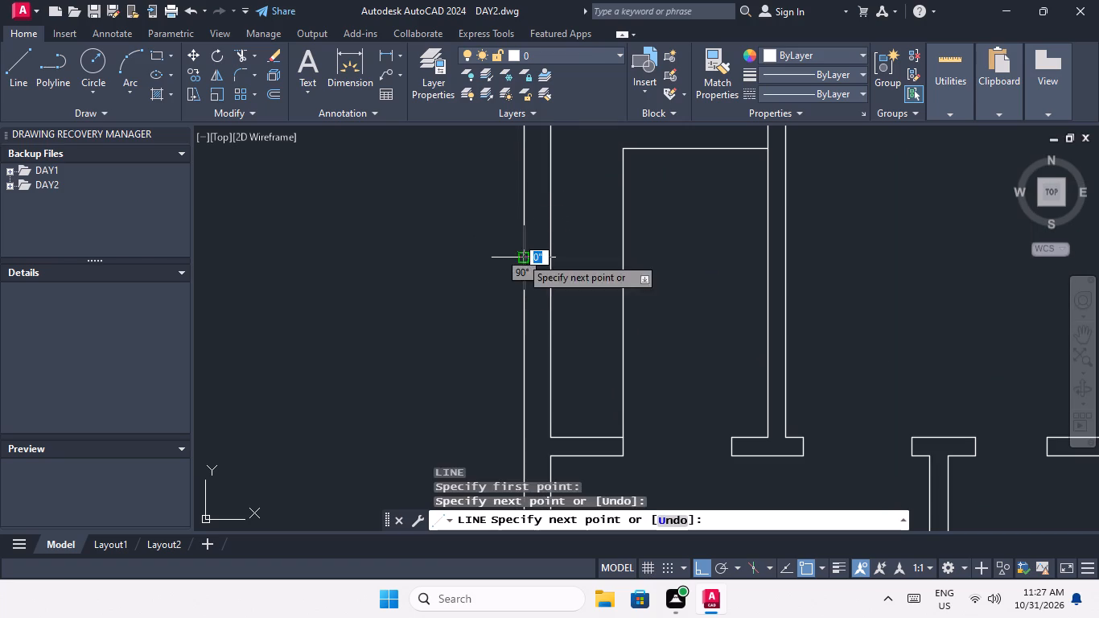
key(space)
Draw a 9" line across the outer west wall at the midpoint of the top row's lower room.
scroll(479, 244, down, 3)
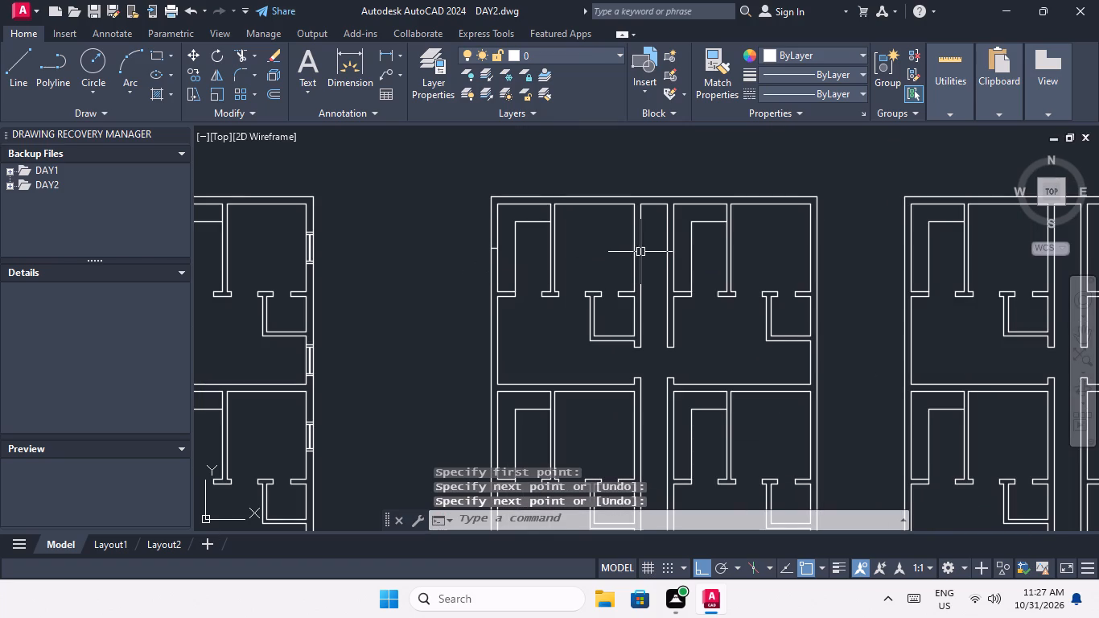
key(space)
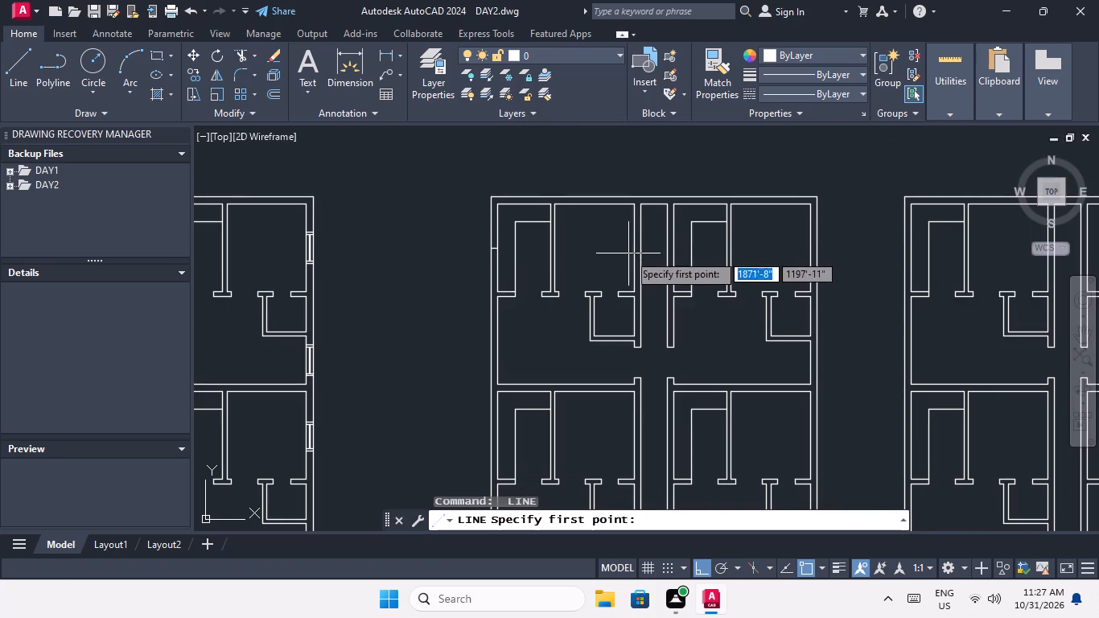
scroll(496, 351, up, 2)
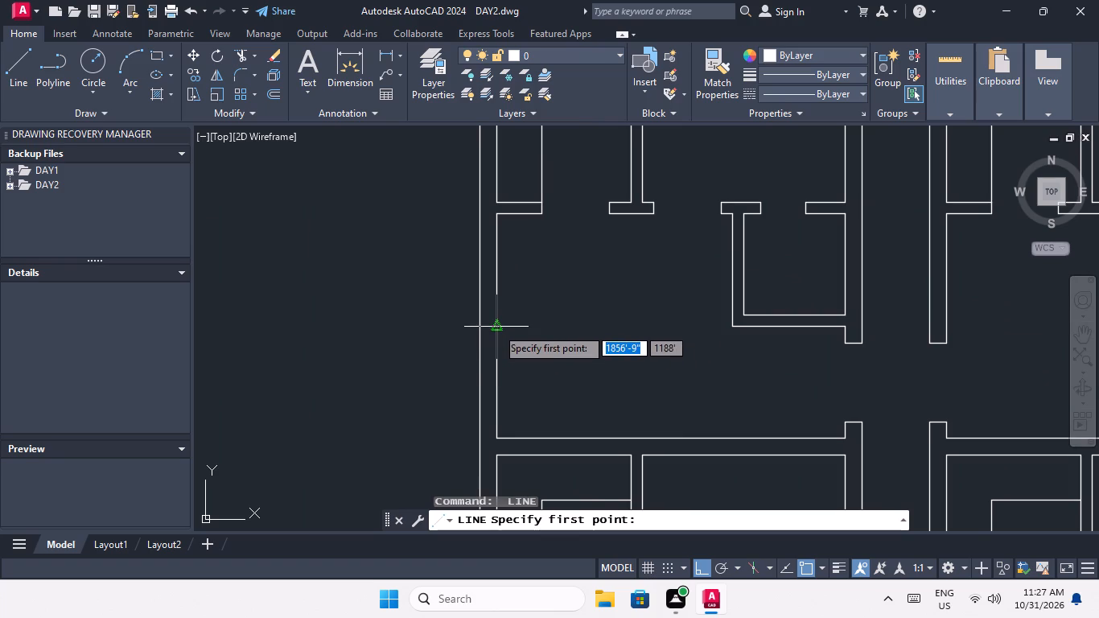
click(496, 327)
scroll(466, 334, up, 2)
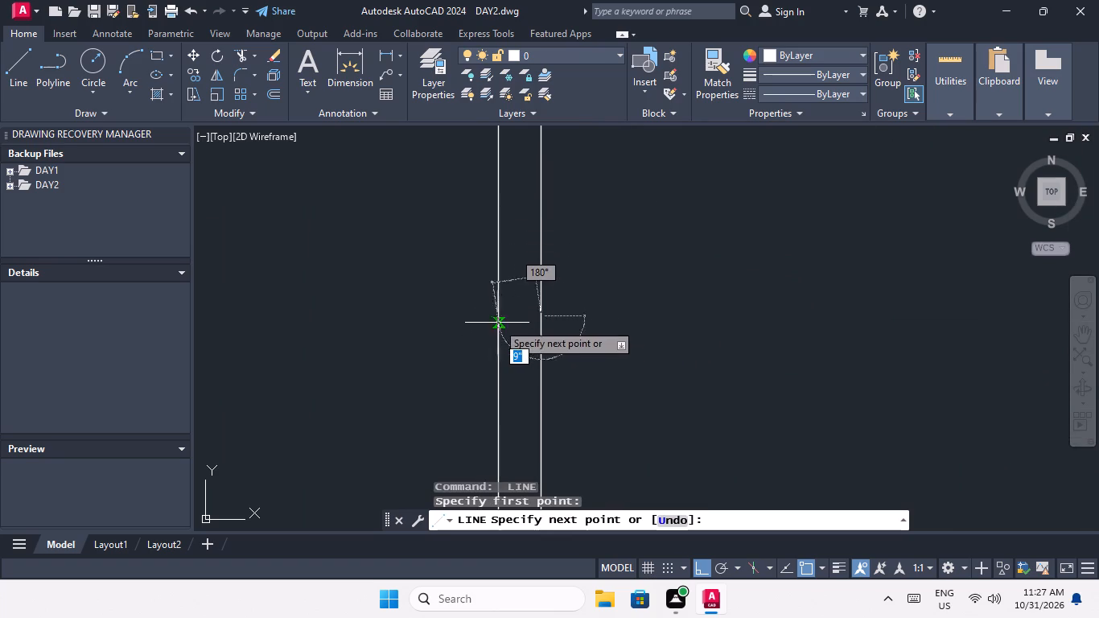
click(496, 315)
key(space)
Draw a line across the outer west wall at the midpoint of the second row's upper room.
scroll(451, 216, down, 3)
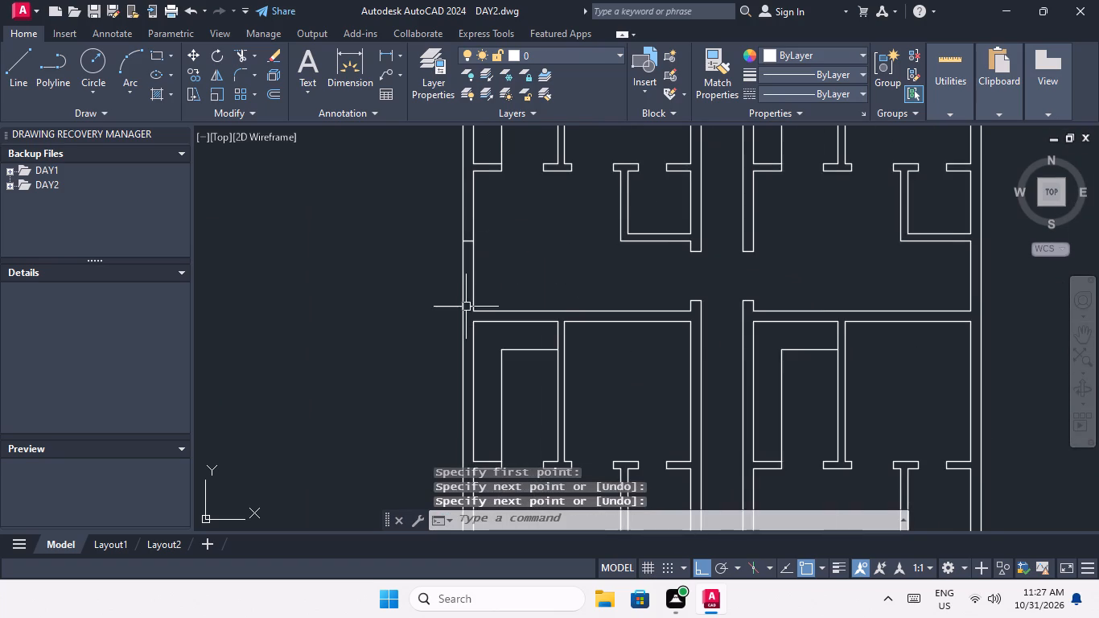
middle_drag(465, 308, 477, 260)
key(space)
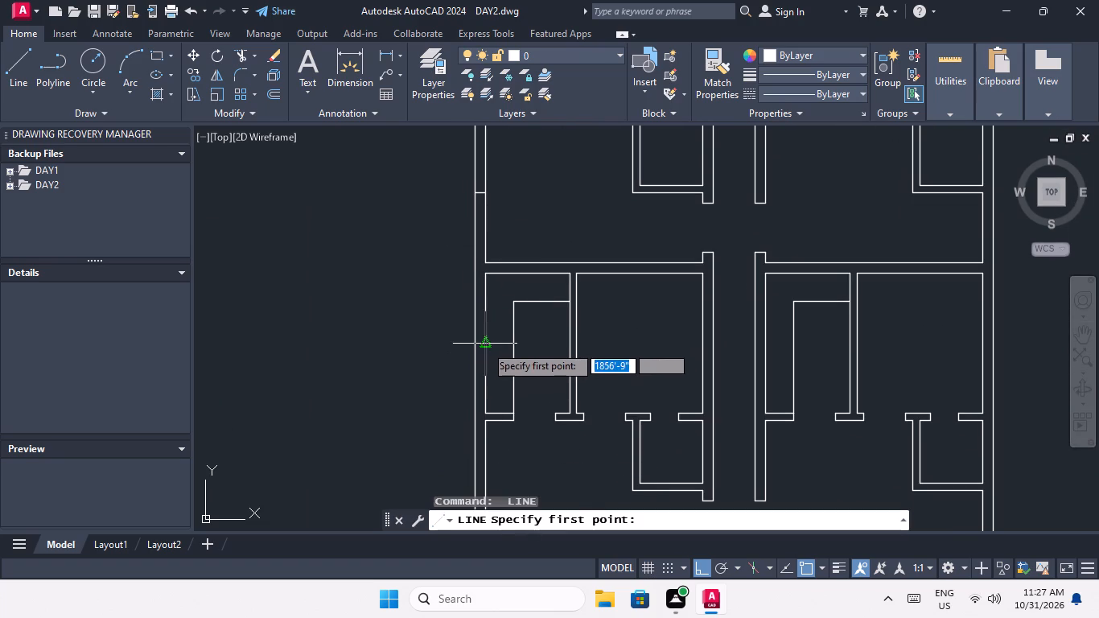
click(486, 343)
scroll(466, 348, up, 3)
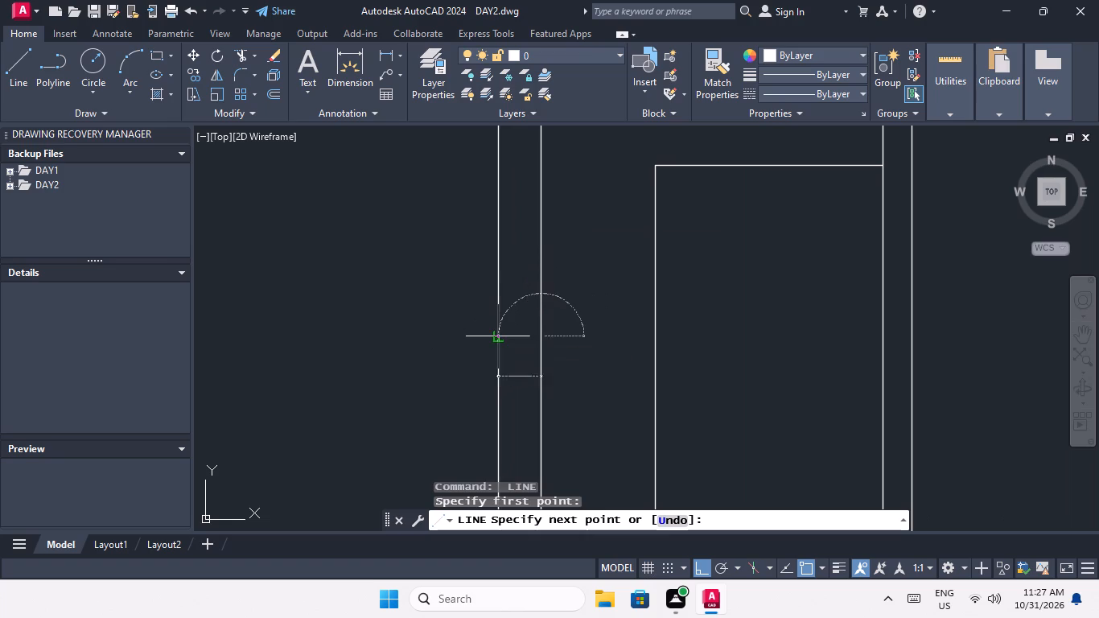
click(494, 336)
key(space)
Draw a line across the outer west wall at the midpoint of the second row's lower room.
scroll(486, 290, down, 5)
middle_drag(462, 347, 476, 275)
key(space)
scroll(520, 285, up, 3)
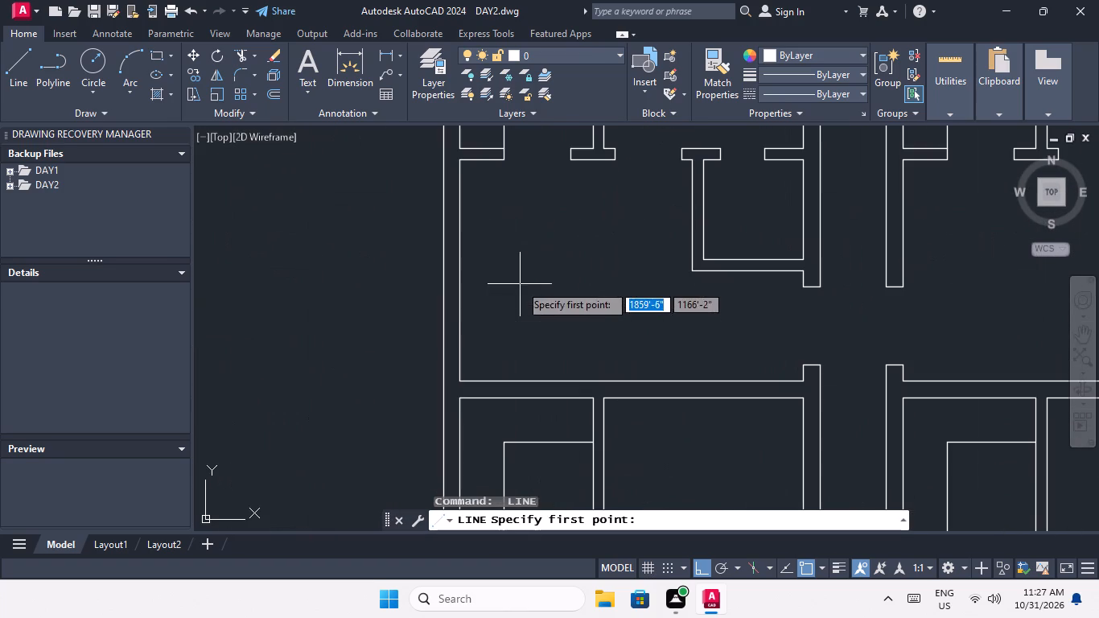
click(459, 271)
scroll(438, 275, up, 2)
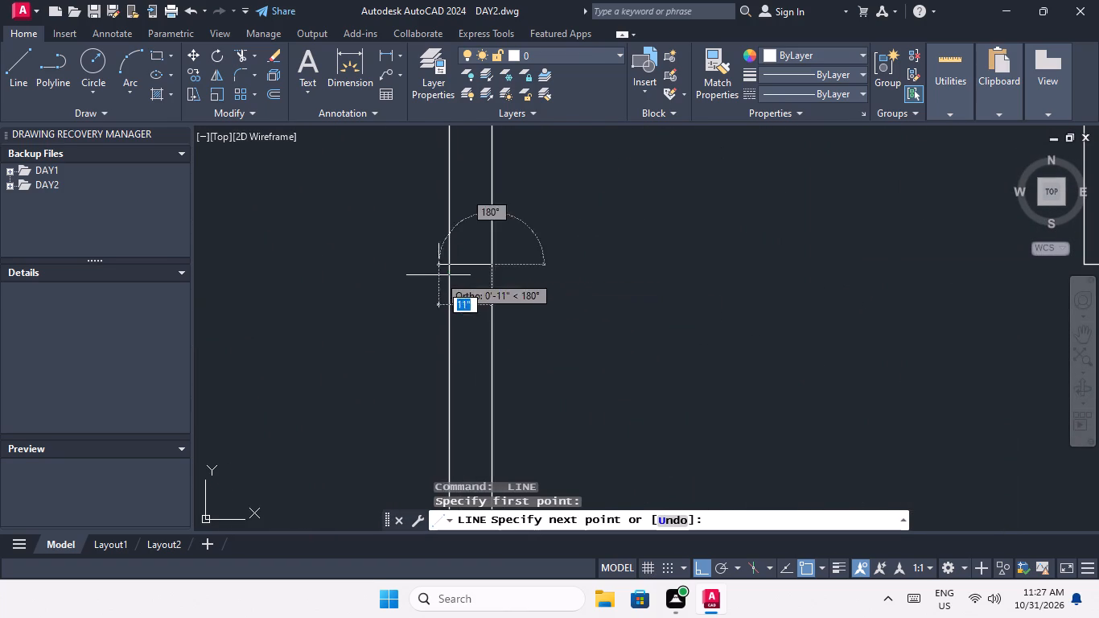
click(449, 266)
key(space)
Draw a 9" line across the outer west wall at the midpoint of the third row's upper room.
scroll(435, 235, down, 3)
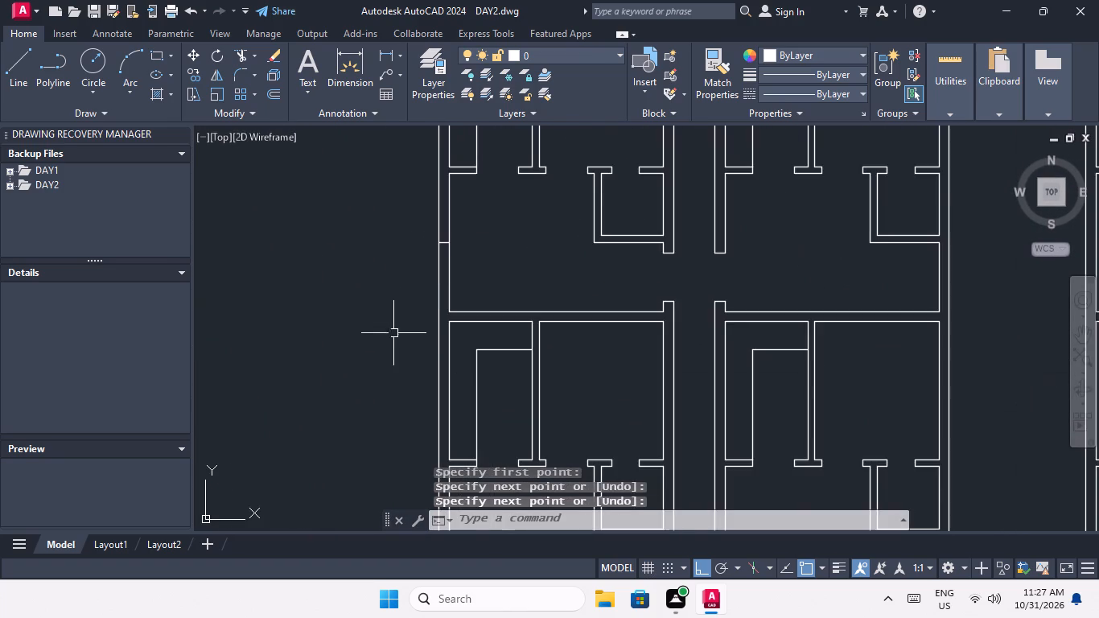
middle_drag(393, 331, 402, 254)
key(space)
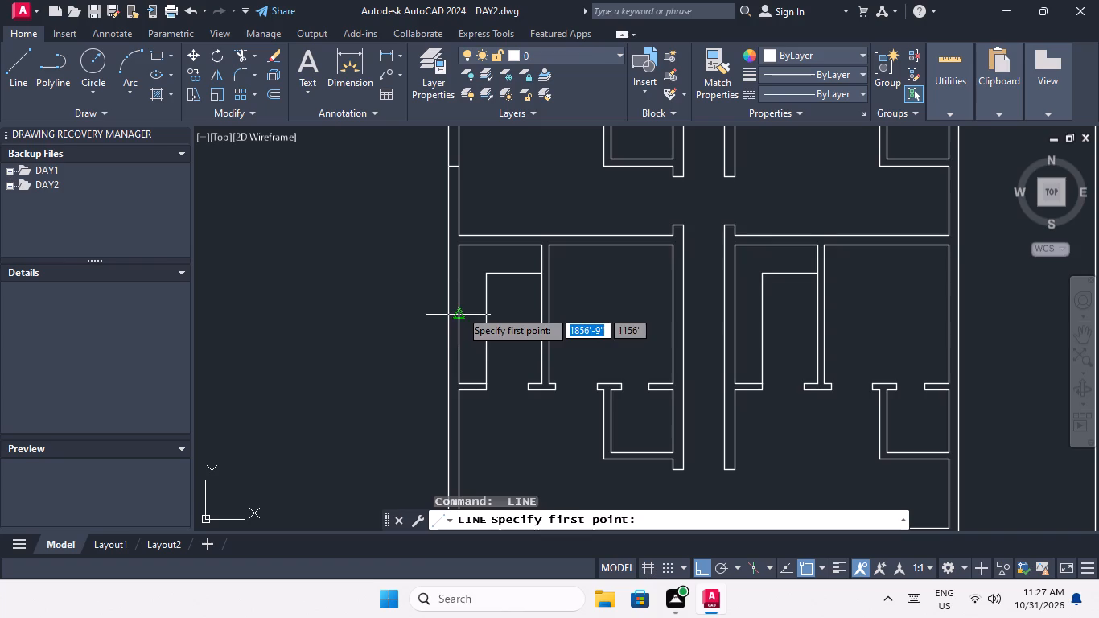
click(460, 310)
scroll(451, 316, up, 3)
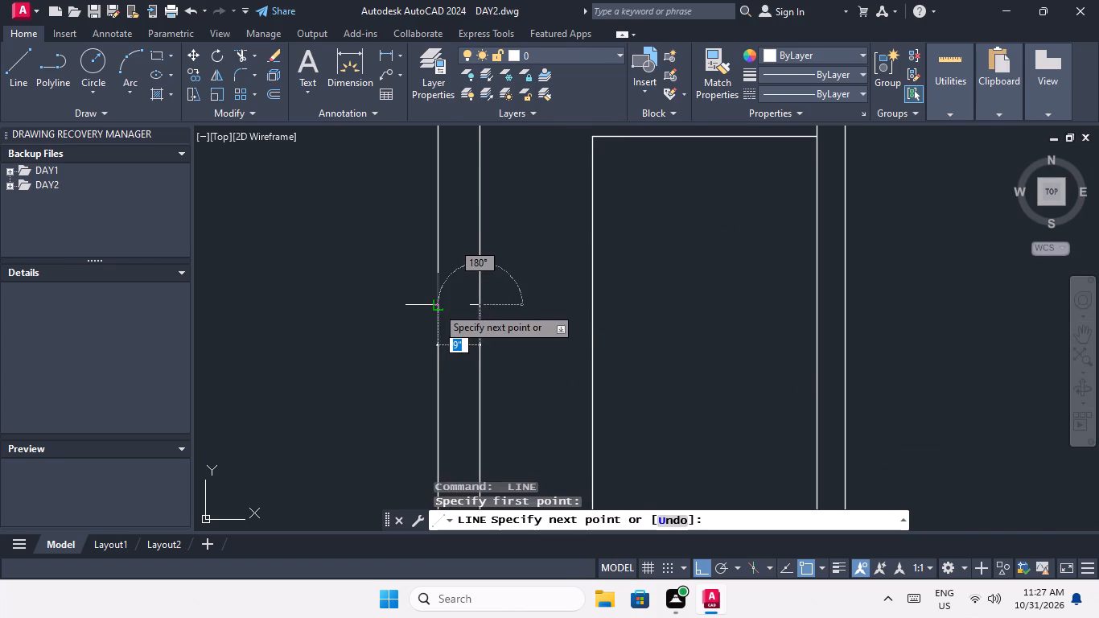
click(438, 307)
key(space)
Draw a 9" line across the outer west wall at the midpoint of the third row's lower room.
scroll(417, 270, down, 2)
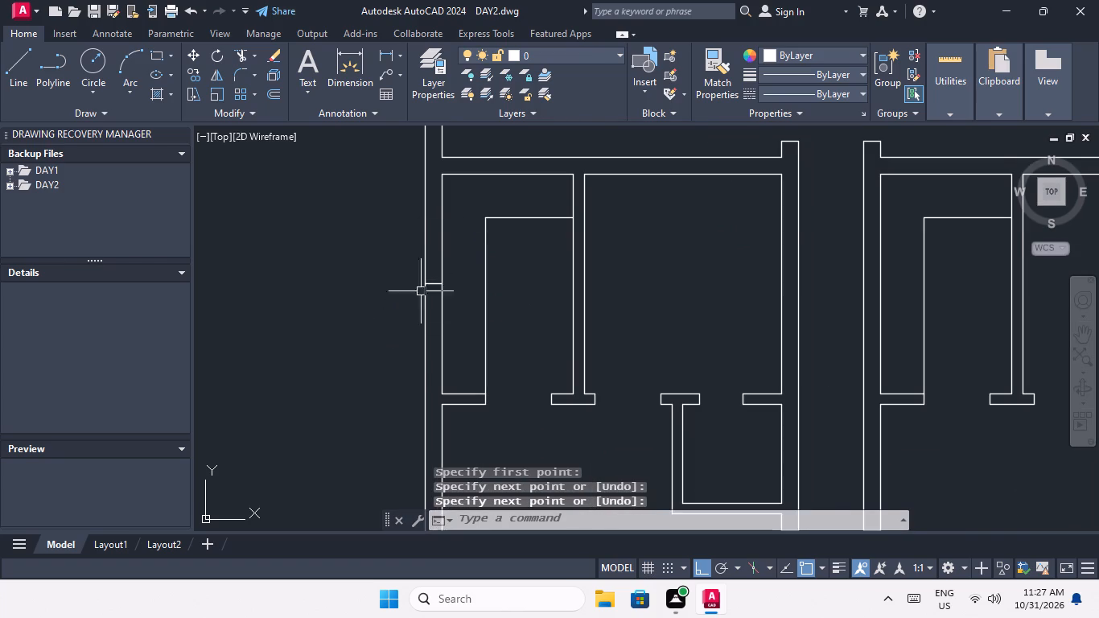
scroll(405, 323, down, 1)
middle_drag(405, 325, 429, 206)
key(space)
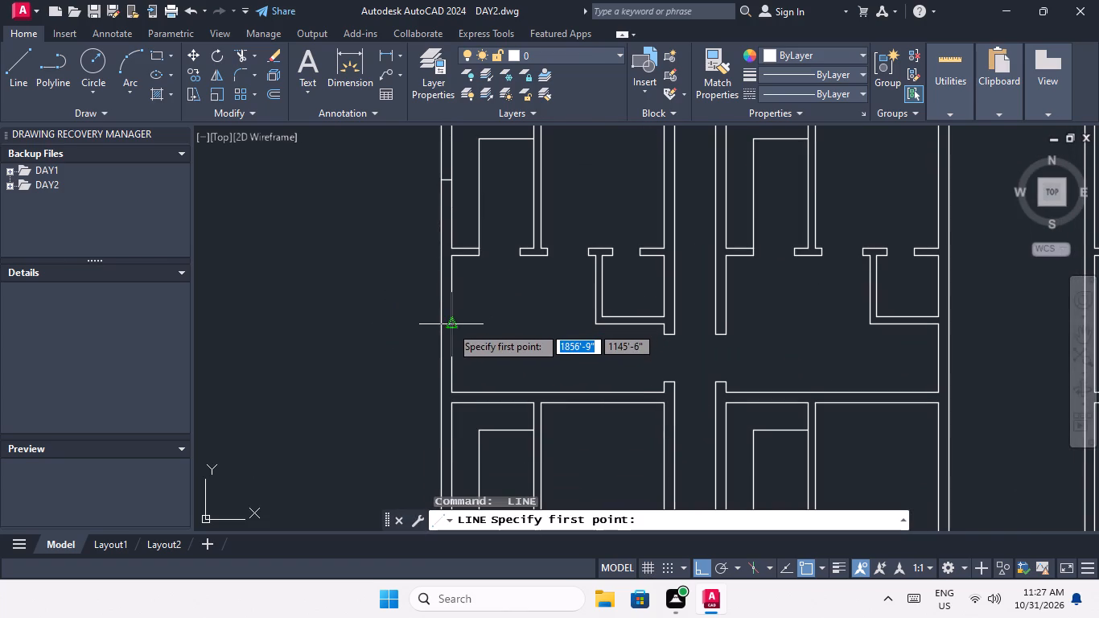
click(450, 326)
scroll(436, 328, up, 2)
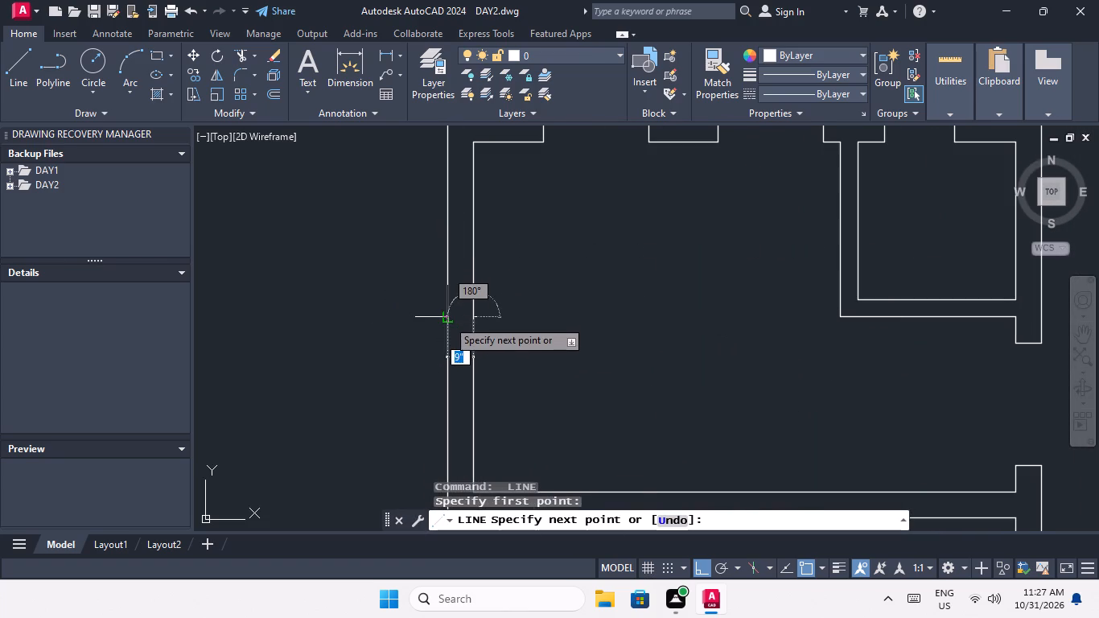
click(447, 319)
key(space)
Draw a line across the outer west wall at the midpoint of the bottom row's upper room.
scroll(405, 312, down, 2)
middle_drag(393, 345, 426, 258)
scroll(426, 267, down, 1)
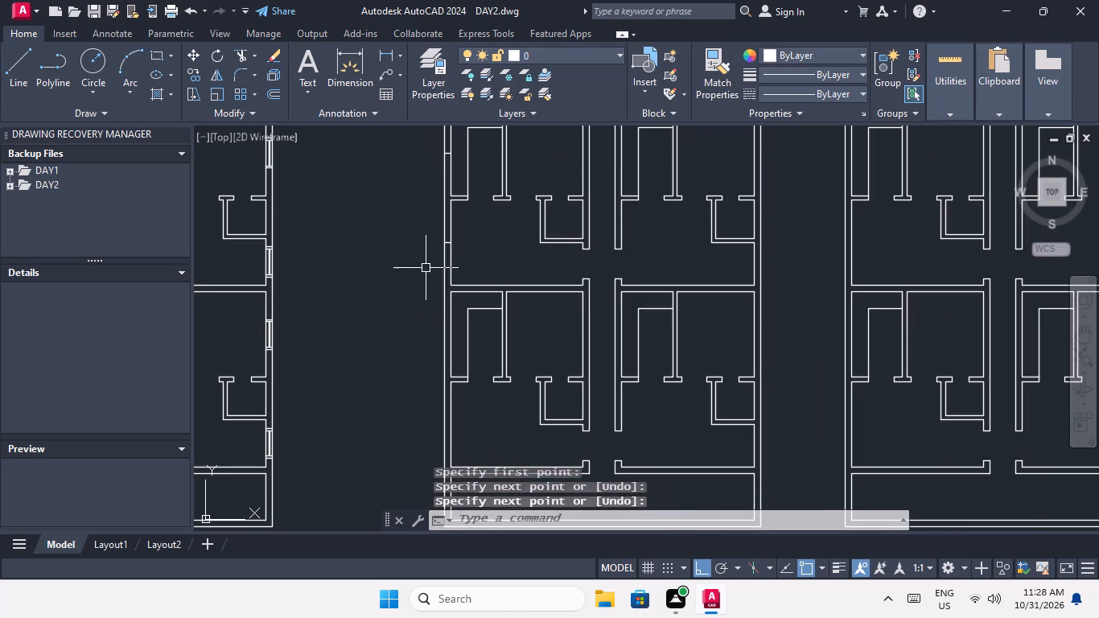
middle_drag(431, 349, 431, 301)
key(space)
scroll(459, 291, up, 2)
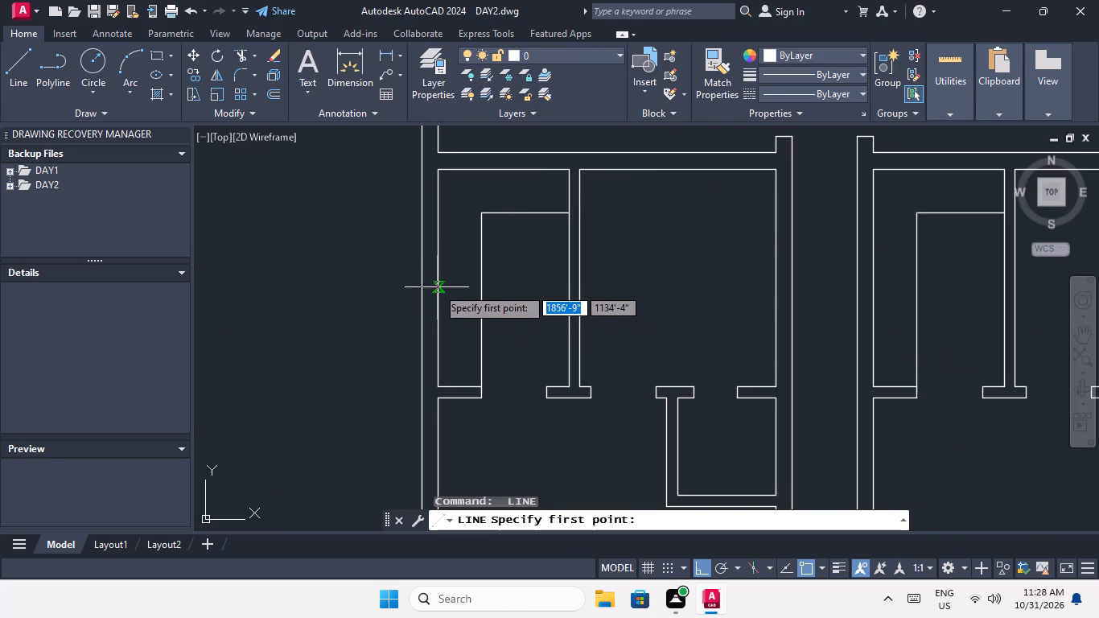
click(436, 278)
scroll(408, 289, up, 2)
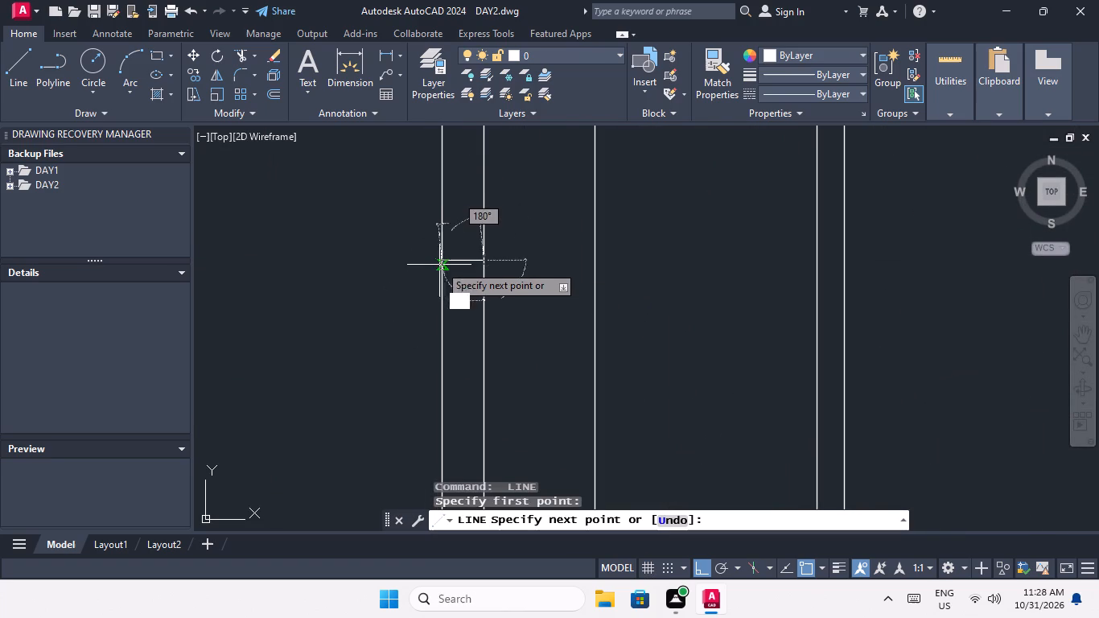
click(442, 262)
key(space)
Draw a 9" line across the outer west wall at the midpoint of the bottom row's lower room.
scroll(387, 319, down, 1)
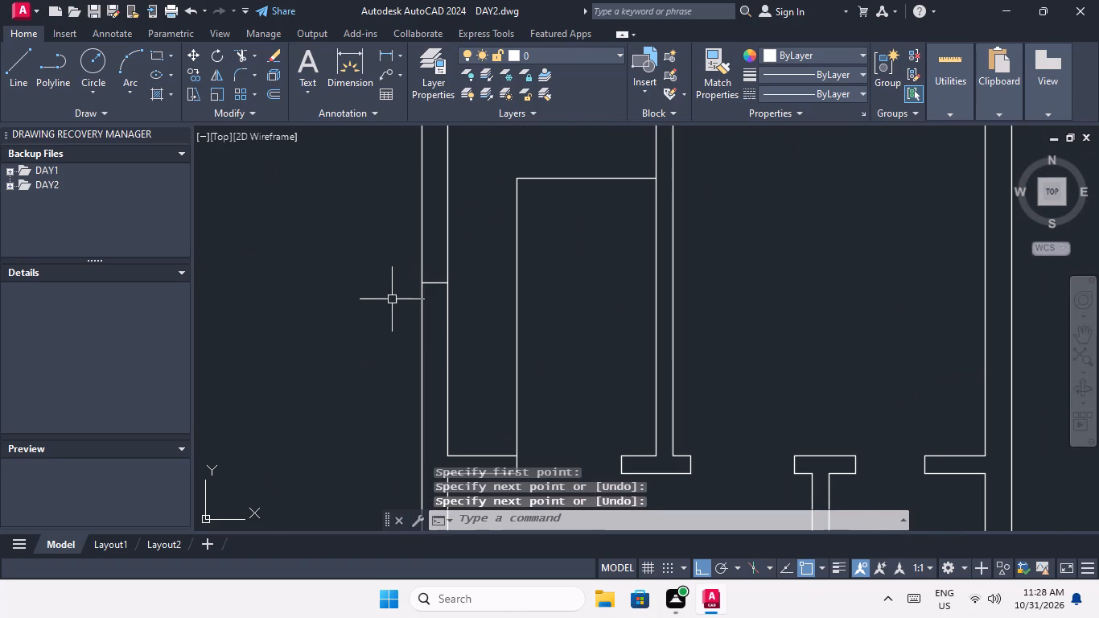
scroll(392, 299, down, 2)
middle_drag(396, 393, 417, 311)
key(space)
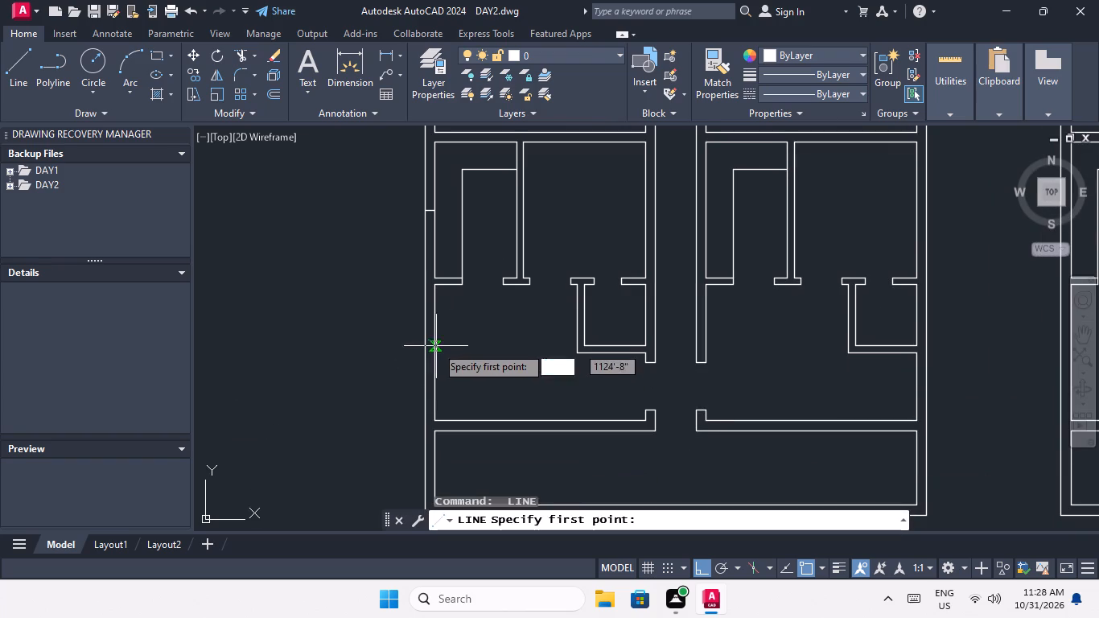
click(434, 354)
scroll(413, 354, up, 3)
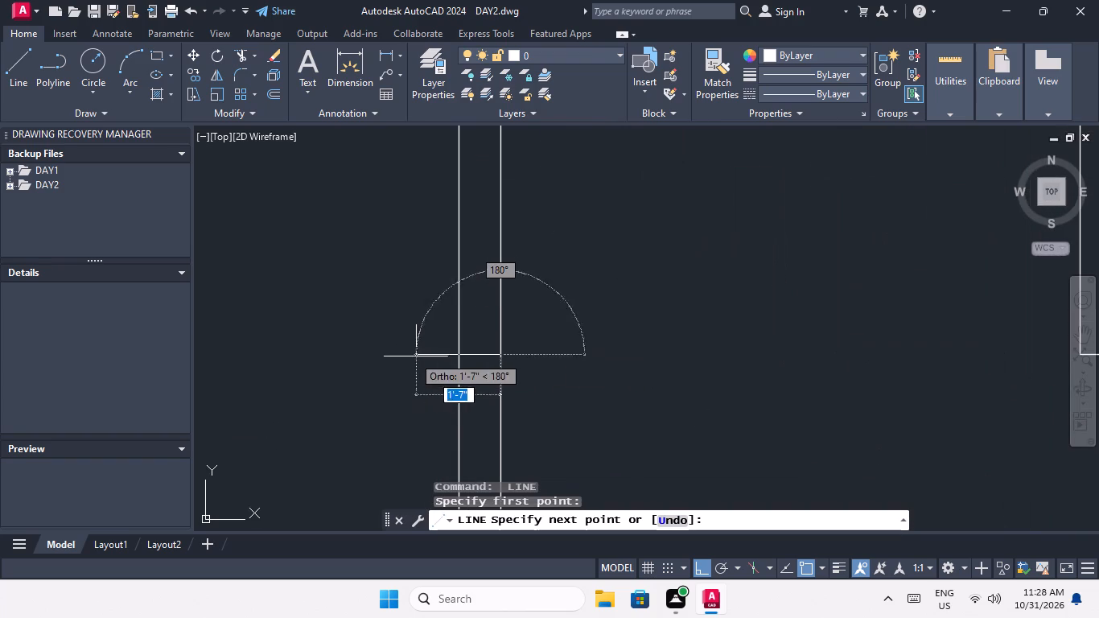
click(459, 354)
scroll(388, 353, down, 3)
key(space)
Draw a 9" line across the corridor's west wall at the midpoint of the bottom row's upper room.
middle_drag(394, 379, 401, 306)
scroll(401, 306, down, 1)
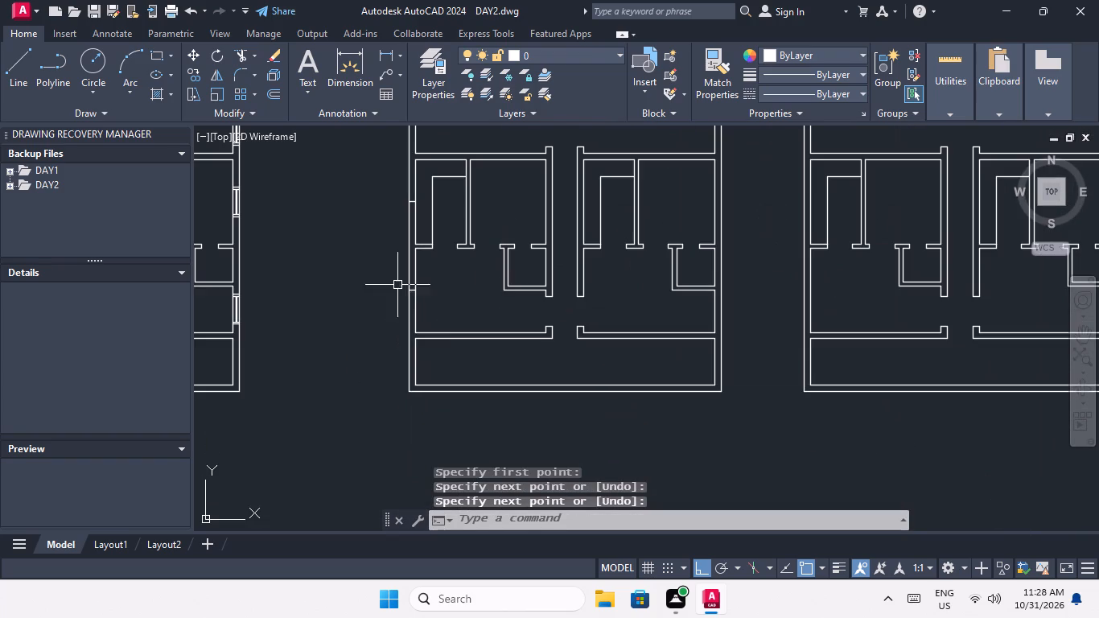
middle_drag(432, 320, 397, 377)
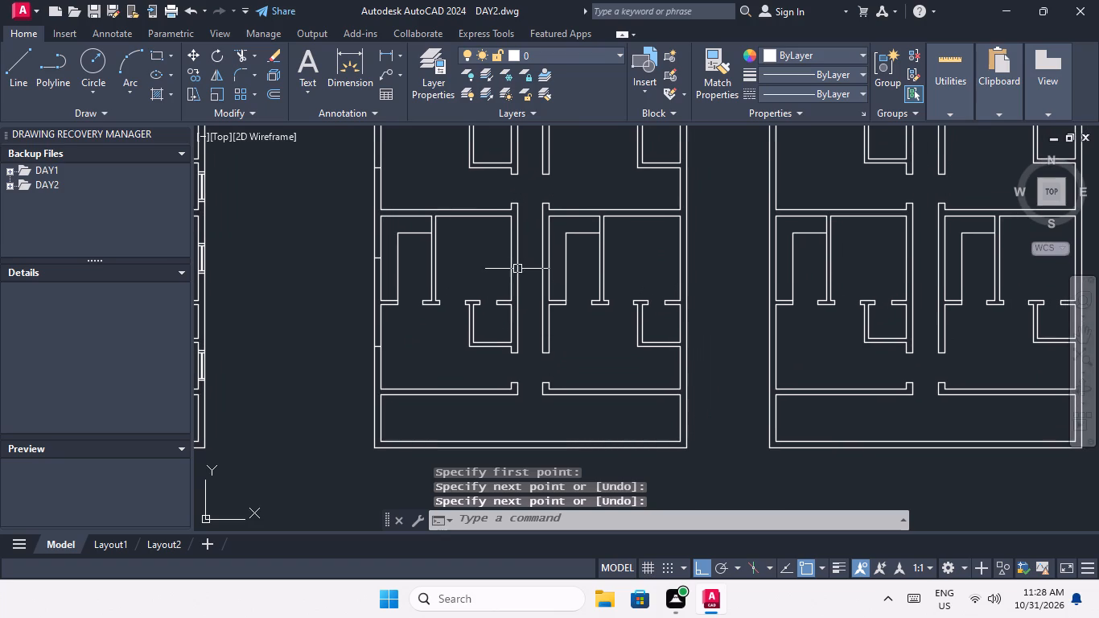
key(space)
scroll(512, 257, up, 2)
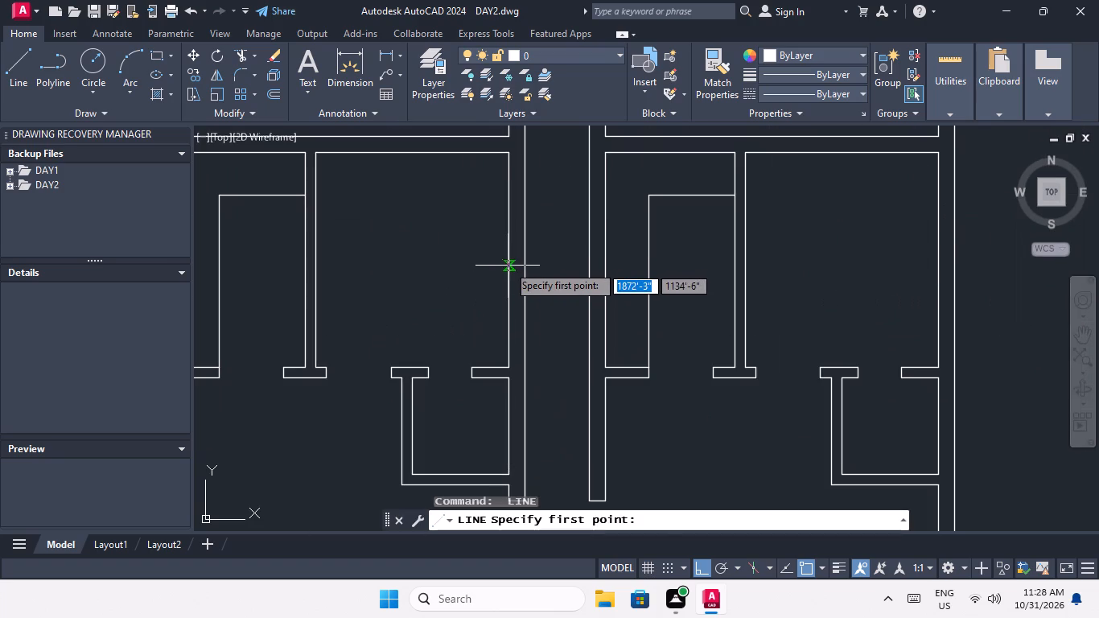
drag(508, 260, 515, 261)
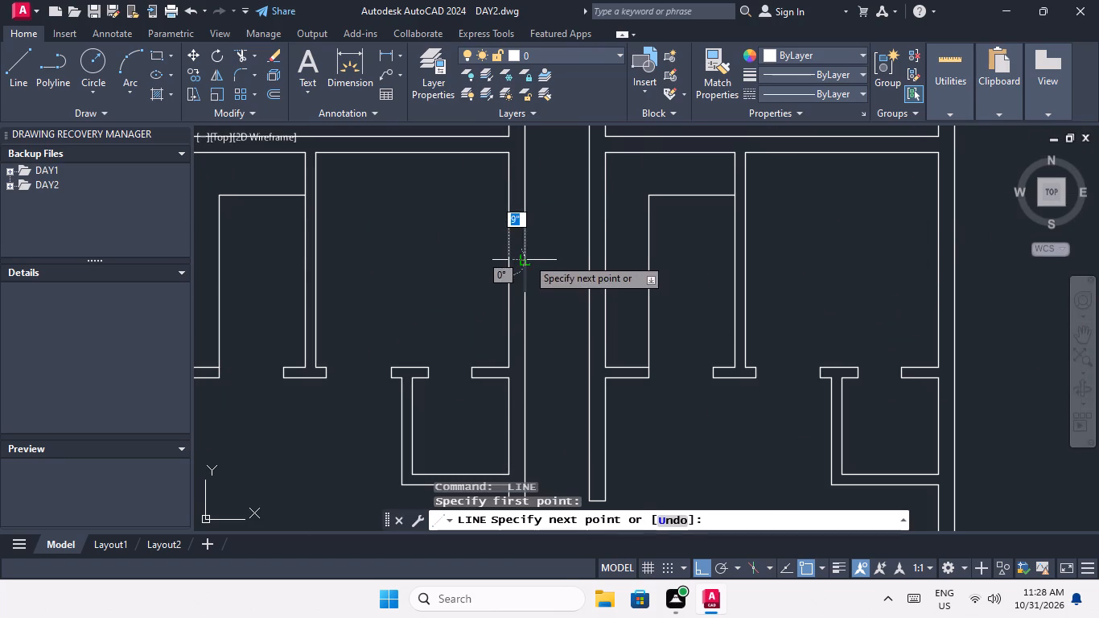
click(527, 257)
key(space)
Draw a line across the corridor's west wall at the midpoint of the upper room, third row from the top.
middle_drag(554, 253, 542, 399)
scroll(540, 308, down, 2)
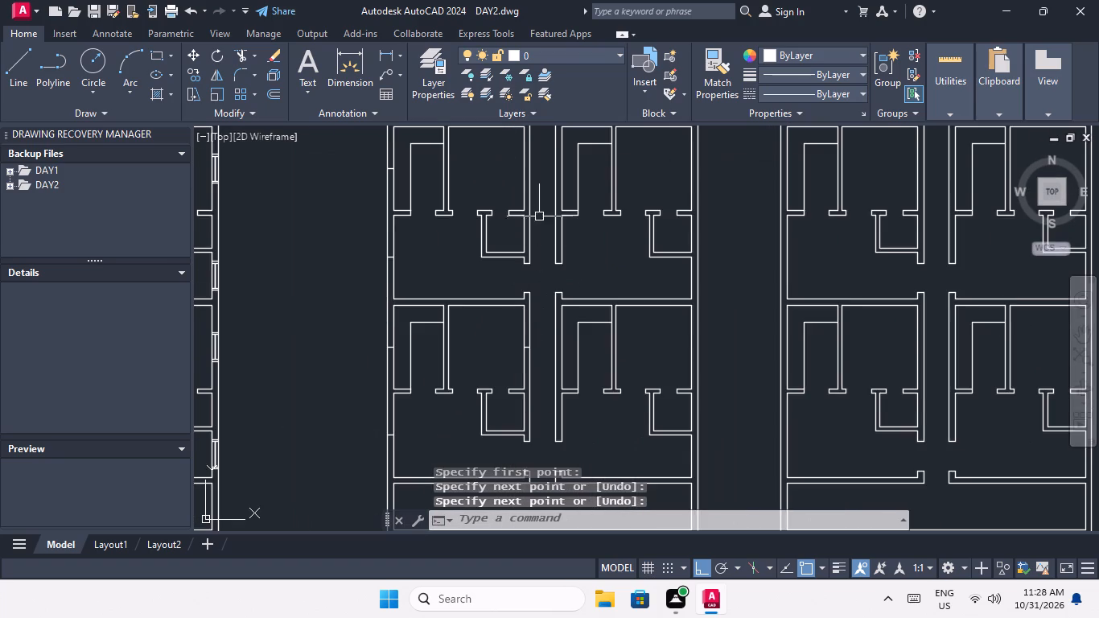
middle_drag(539, 210, 532, 318)
key(space)
scroll(508, 282, up, 2)
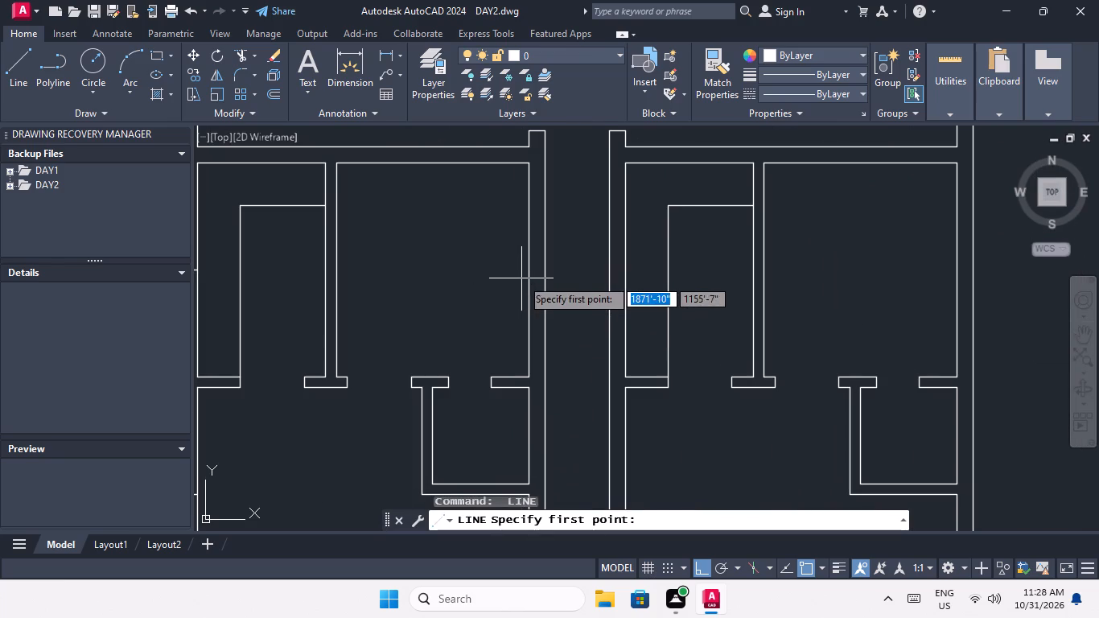
drag(529, 271, 537, 271)
scroll(553, 270, up, 2)
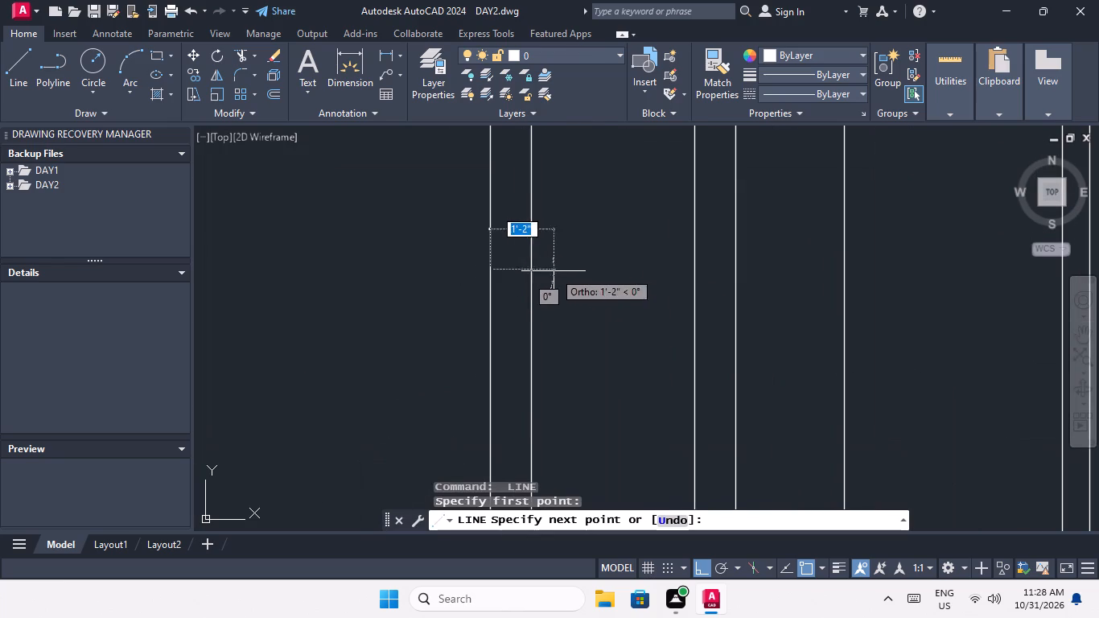
click(533, 271)
key(space)
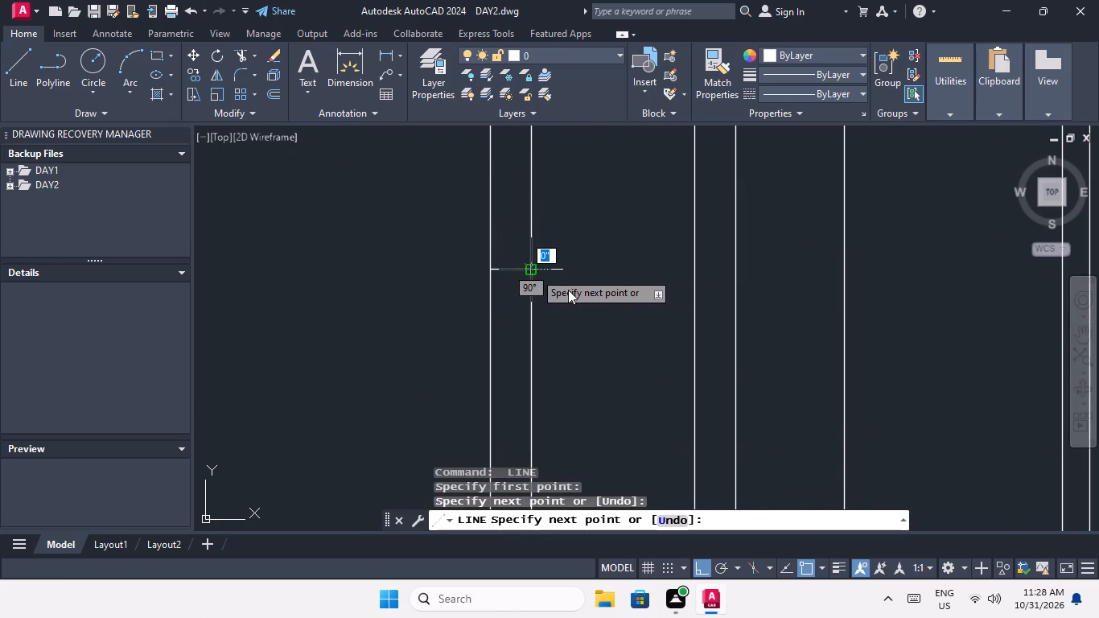
Draw a line across the corridor's west wall at the midpoint of the upper room, second row from the top.
scroll(568, 273, down, 1)
middle_drag(569, 277, 554, 415)
scroll(545, 340, down, 3)
middle_drag(565, 321, 566, 421)
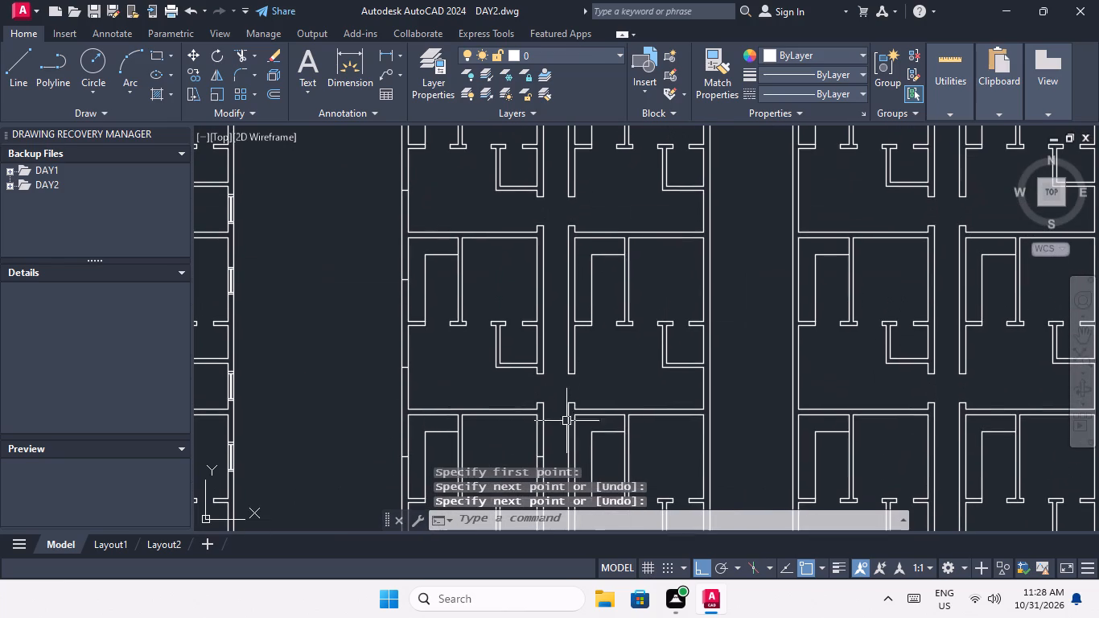
key(space)
scroll(536, 278, up, 2)
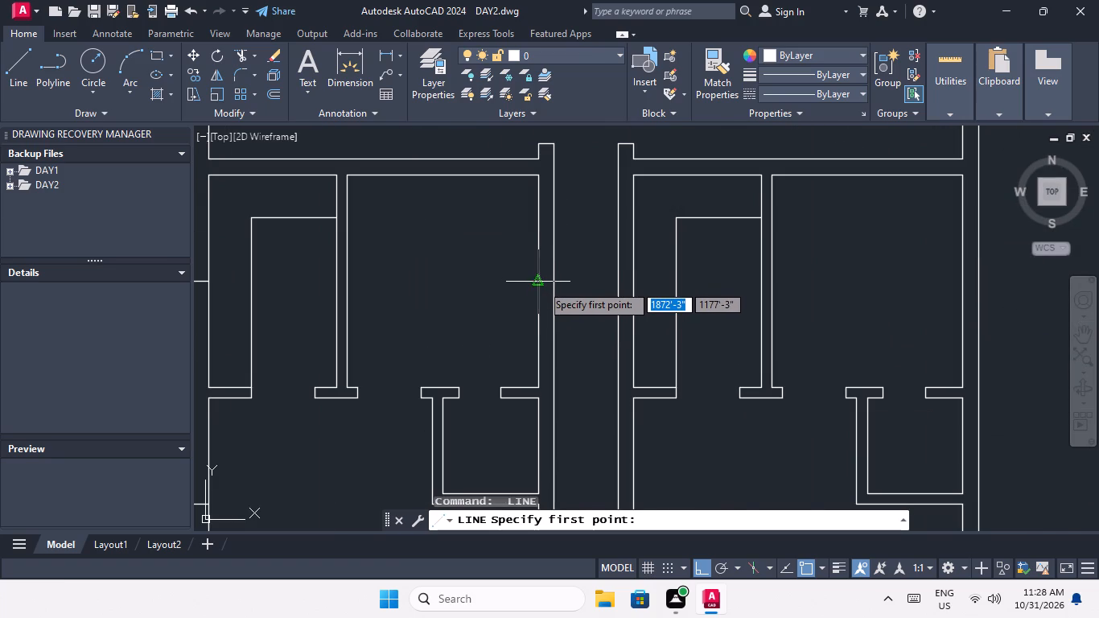
click(541, 284)
scroll(575, 279, up, 3)
click(488, 287)
key(space)
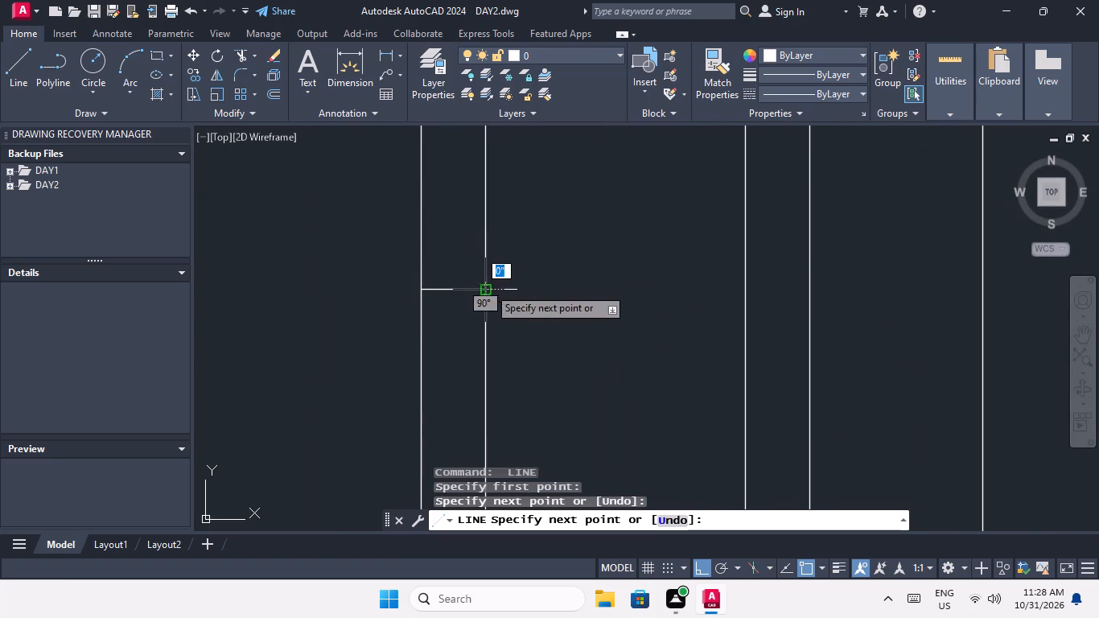
Draw a line across the corridor's west wall at the midpoint of the top row's upper room.
scroll(529, 300, down, 5)
middle_drag(511, 295, 504, 392)
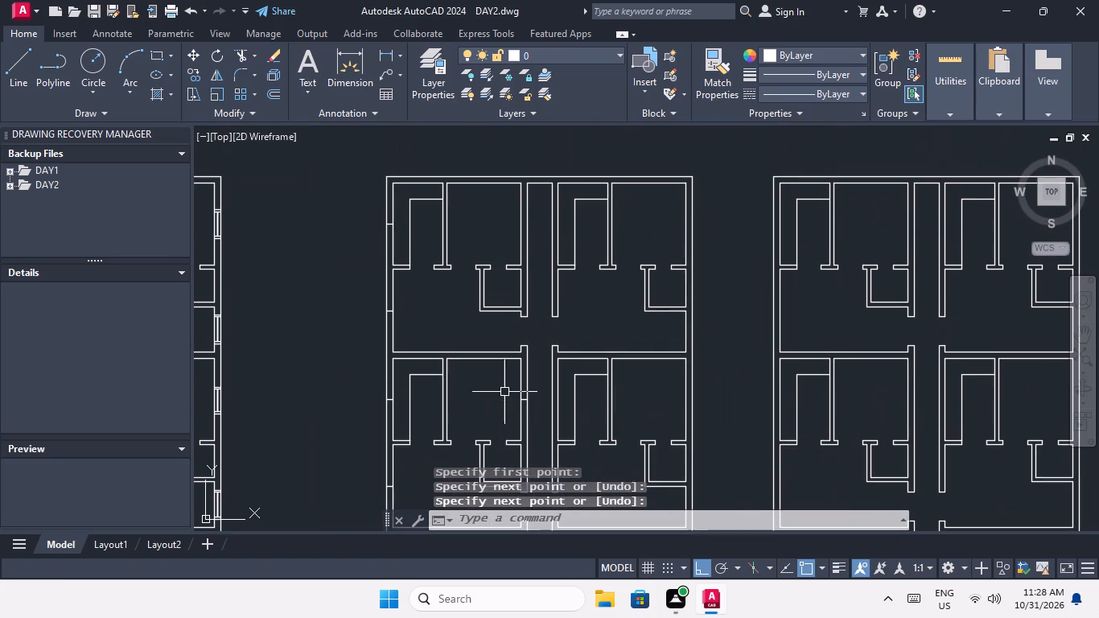
key(space)
scroll(521, 218, up, 2)
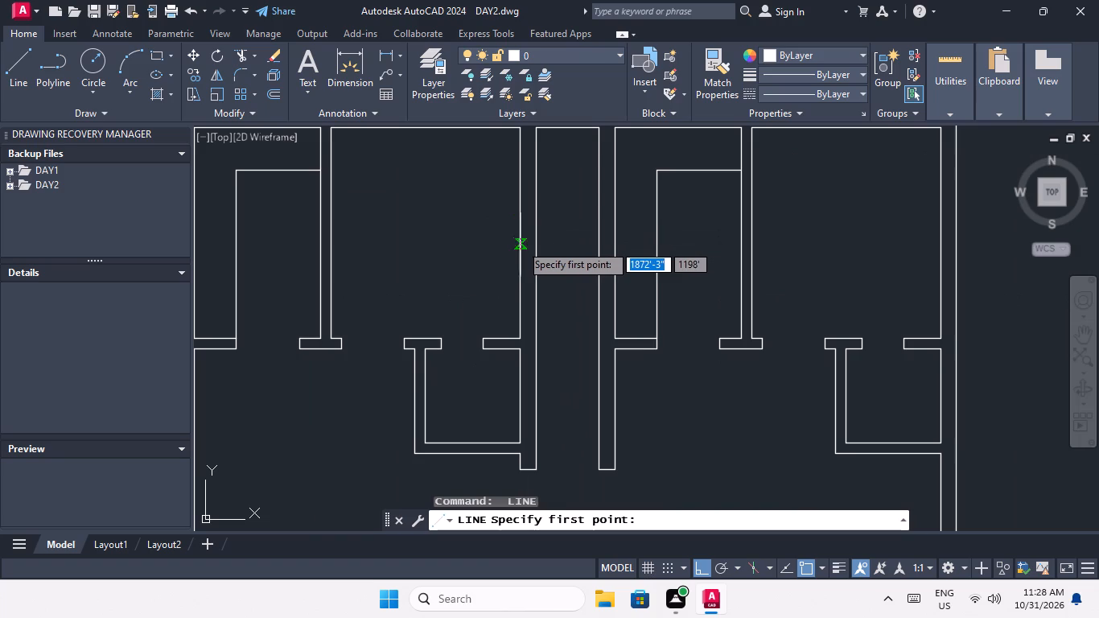
click(520, 234)
scroll(533, 233, up, 3)
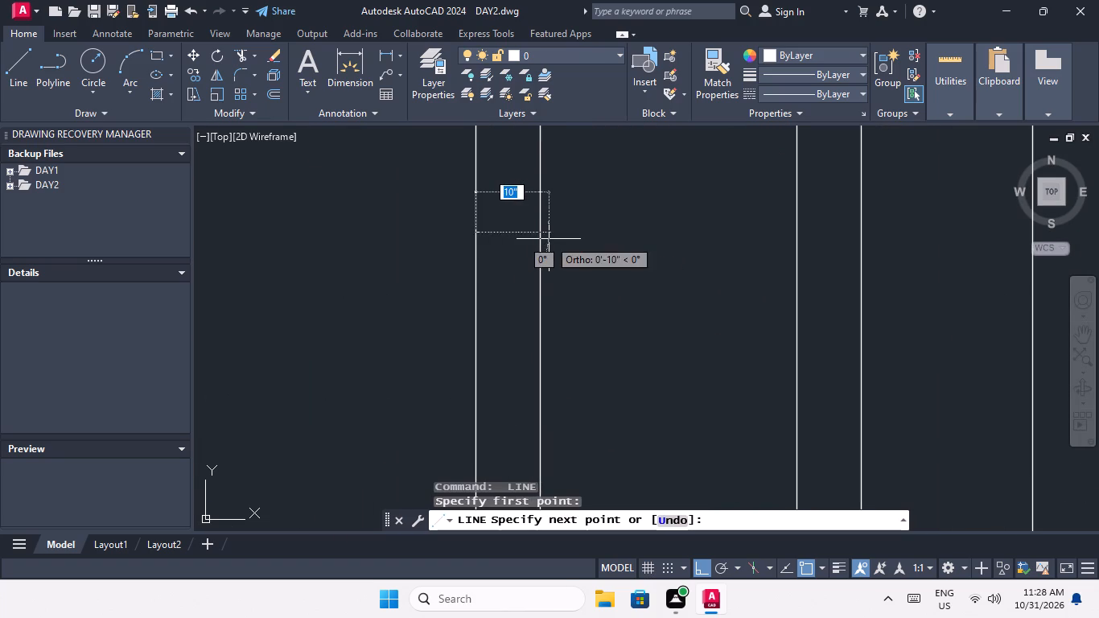
click(541, 232)
key(space)
Draw a line across the corridor's east wall at the midpoint of the top row's upper room.
scroll(558, 299, down, 3)
middle_drag(594, 315, 506, 315)
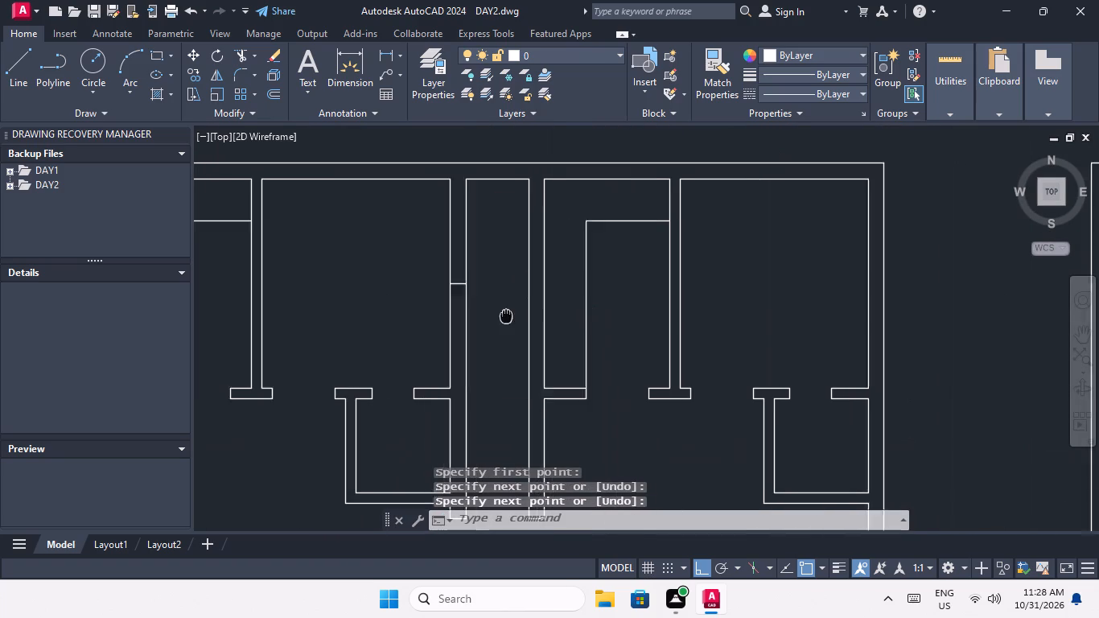
middle_drag(506, 315, 464, 315)
key(space)
click(502, 282)
scroll(488, 282, up, 3)
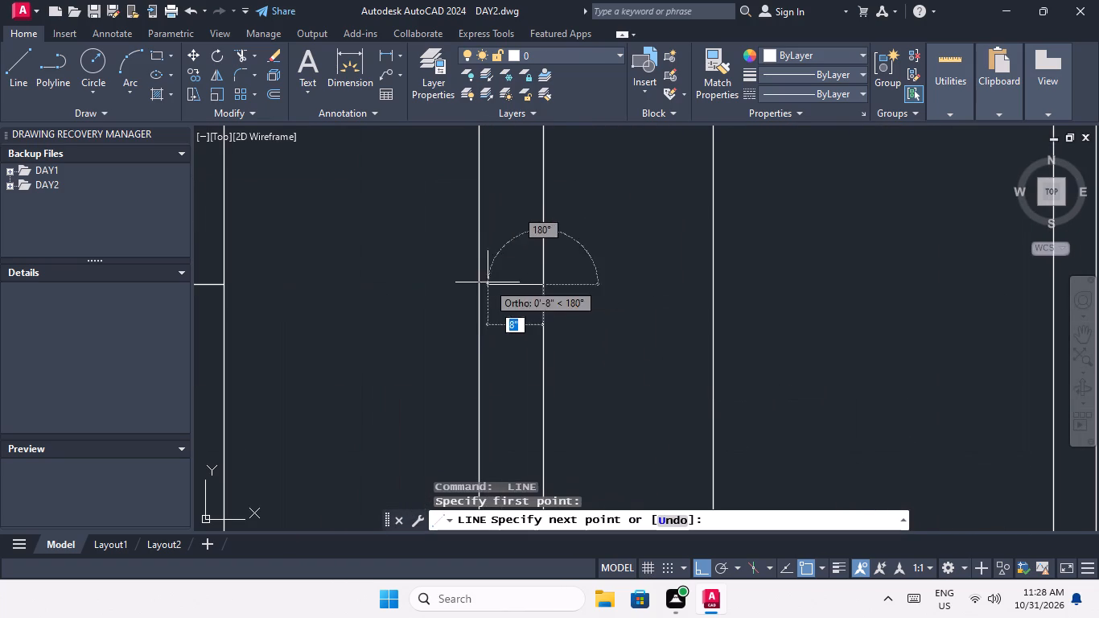
click(475, 284)
key(space)
Draw a line across the corridor's east wall at the midpoint of the upper room, second row from the top.
scroll(475, 265, down, 4)
middle_drag(468, 295, 467, 292)
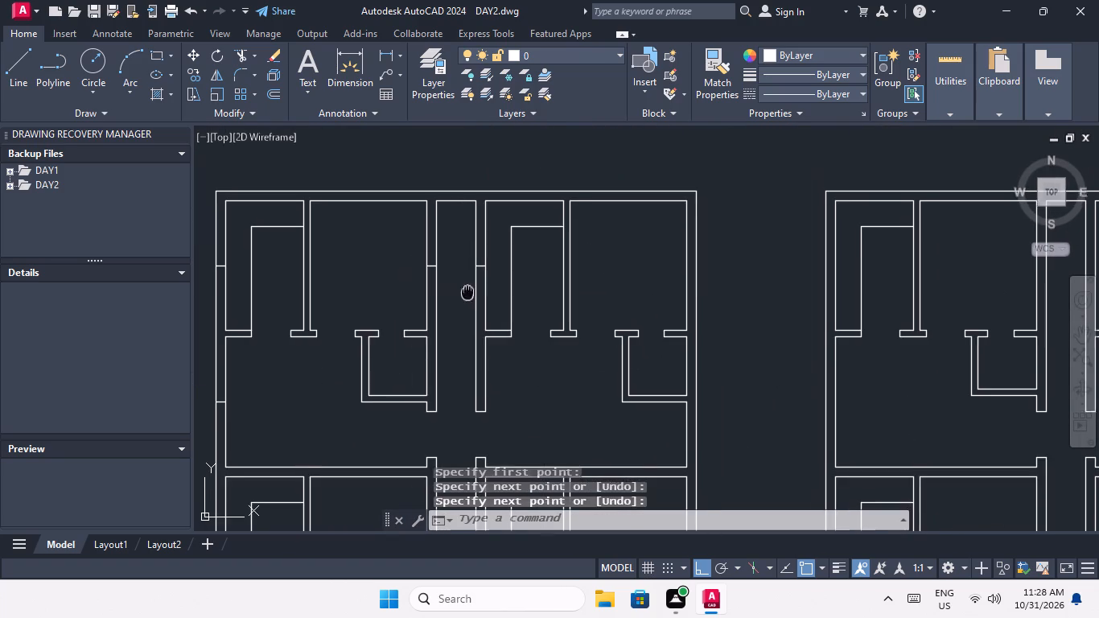
middle_drag(467, 292, 467, 265)
middle_drag(463, 331, 465, 259)
scroll(467, 259, down, 2)
scroll(478, 351, up, 2)
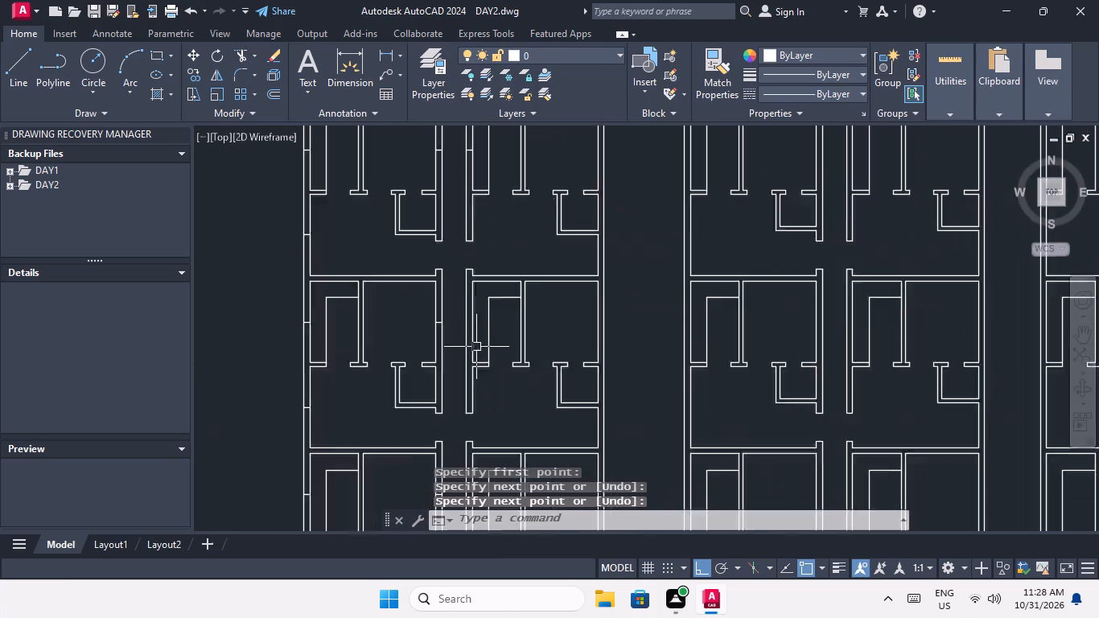
scroll(476, 345, up, 1)
key(space)
click(467, 289)
scroll(449, 290, up, 3)
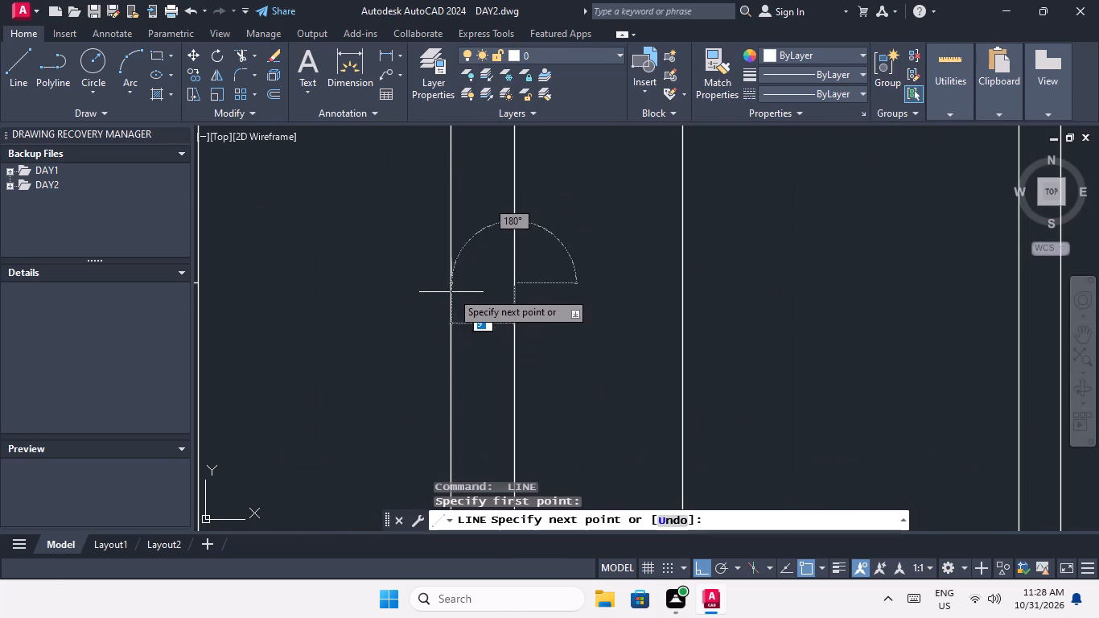
click(451, 283)
key(space)
Draw a 9" line across the corridor's east wall at the midpoint of the upper room, third row from the top.
scroll(444, 282, down, 2)
middle_drag(442, 290, 441, 199)
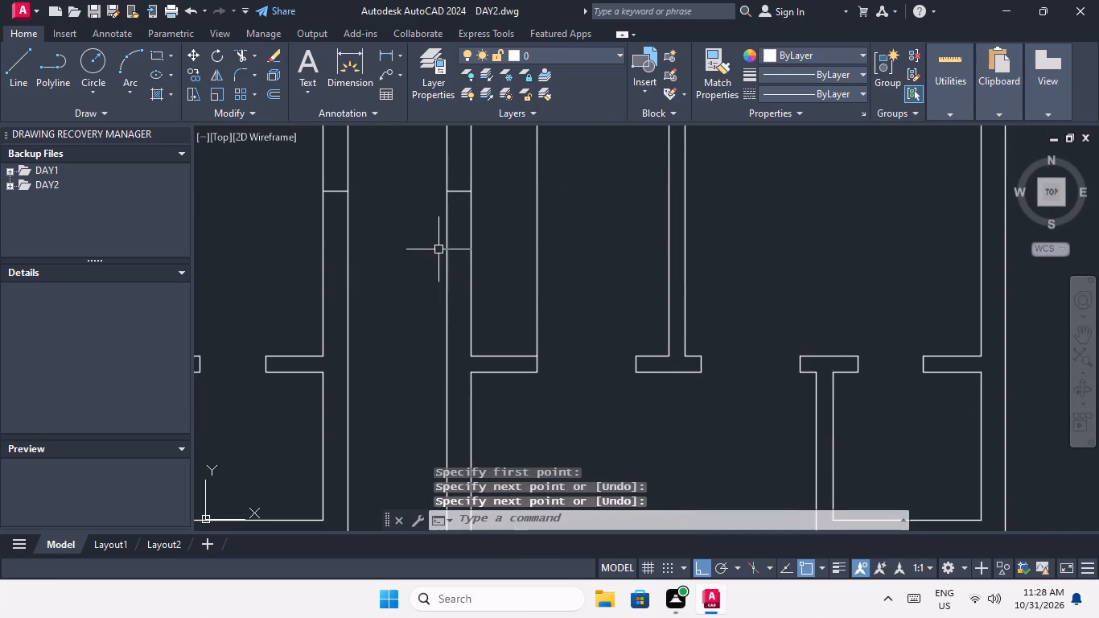
scroll(437, 249, down, 2)
middle_drag(441, 329, 442, 205)
key(space)
scroll(451, 375, up, 1)
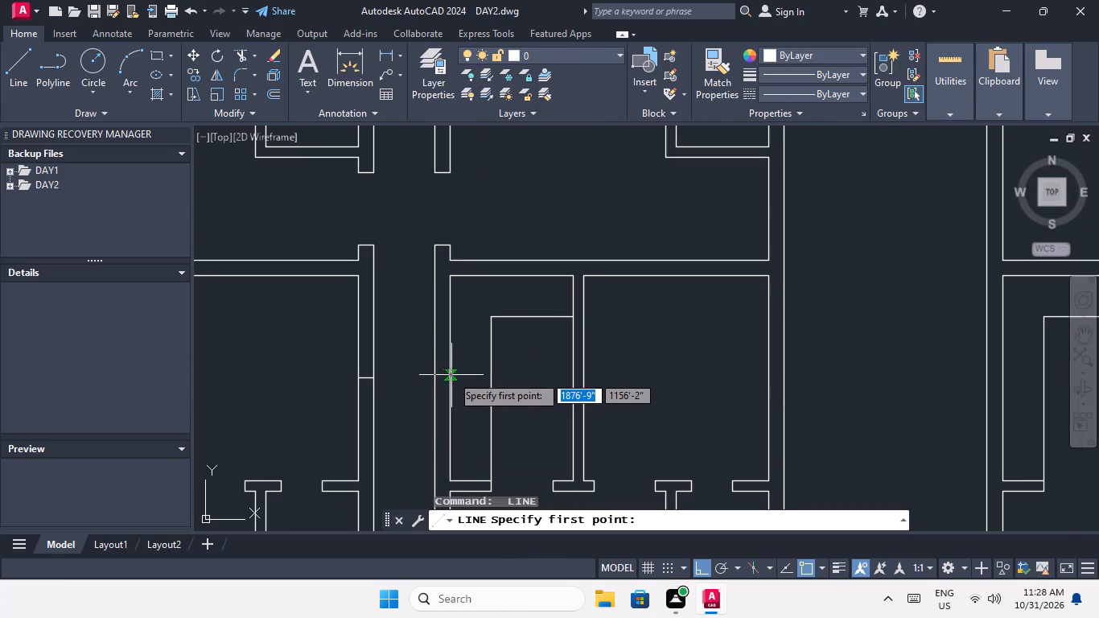
click(452, 379)
scroll(428, 385, up, 3)
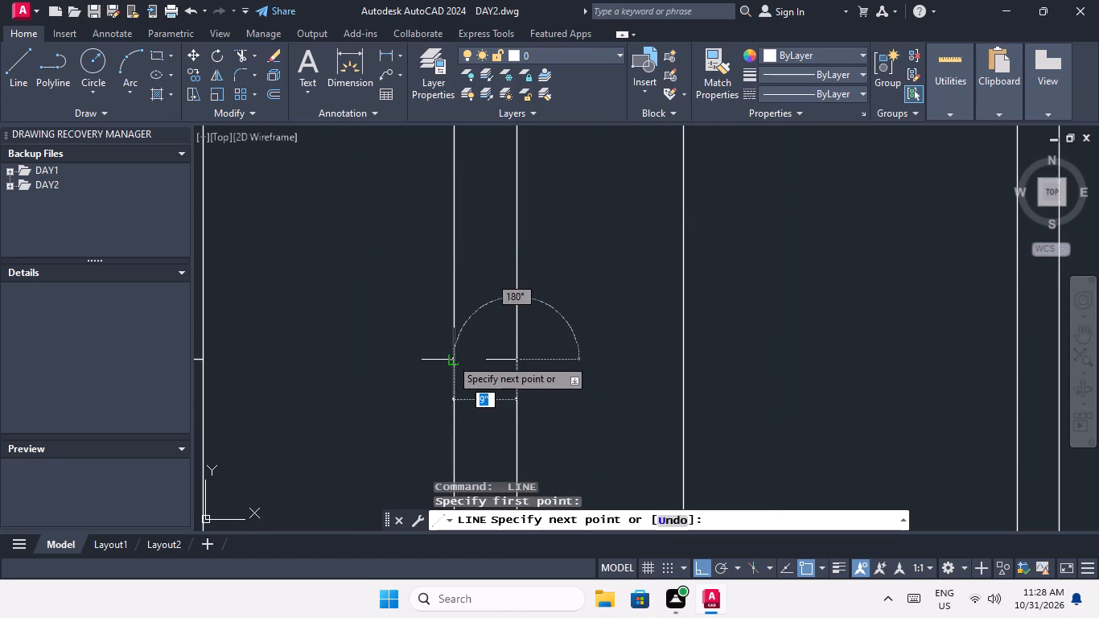
click(451, 357)
key(space)
Draw a 9" line across the corridor's east wall at the midpoint of the bottom row's upper room.
scroll(428, 328, down, 3)
middle_drag(426, 365, 443, 271)
scroll(450, 261, down, 2)
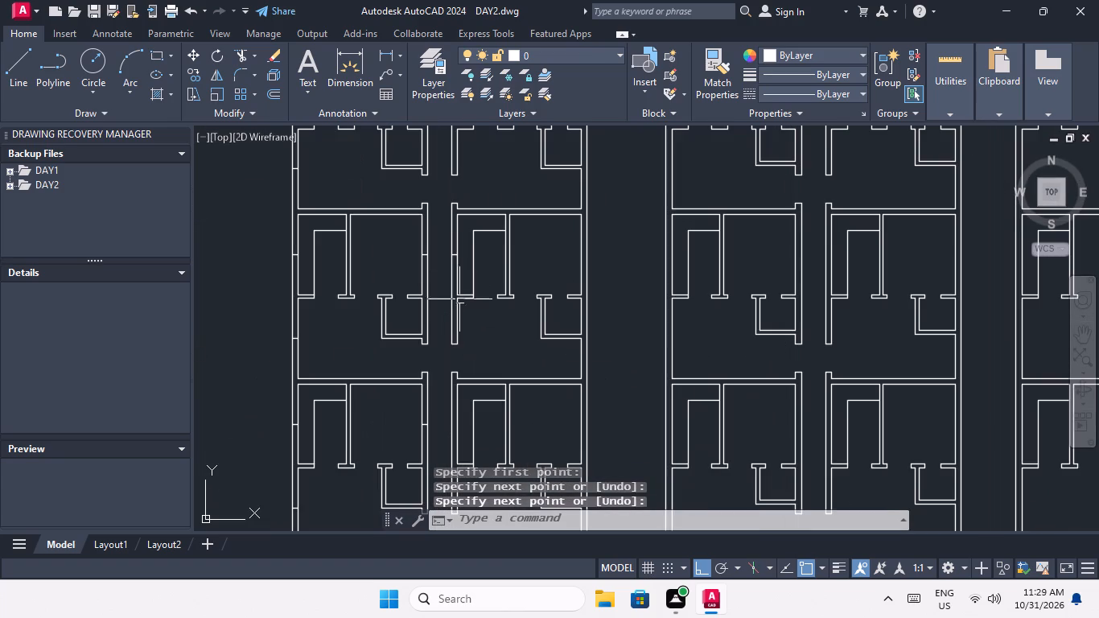
middle_drag(467, 360, 462, 305)
key(space)
scroll(445, 377, up, 2)
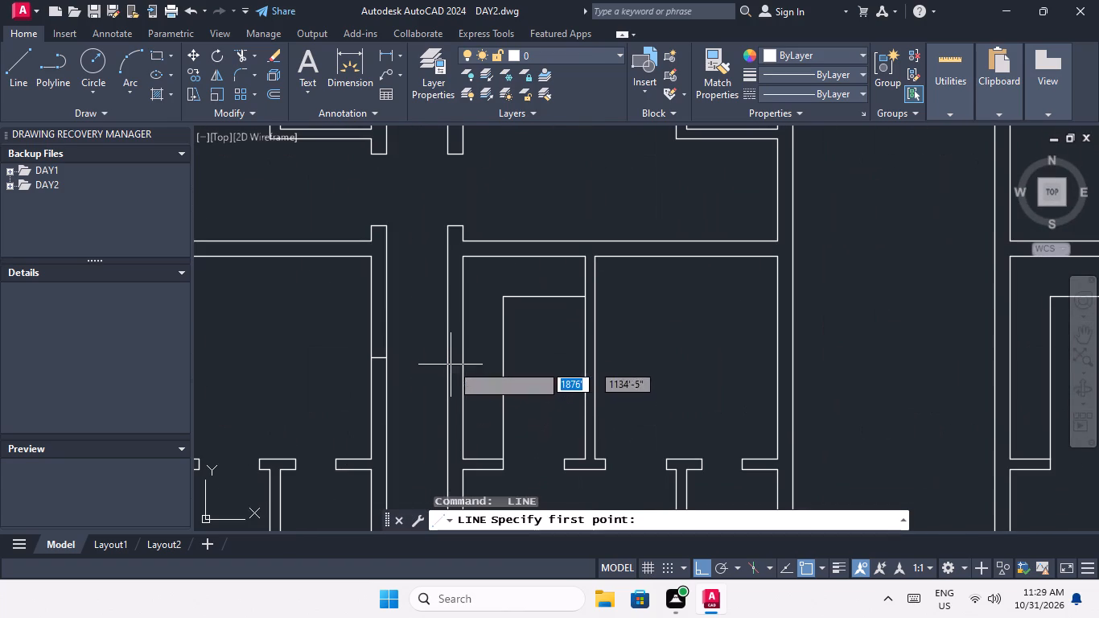
click(462, 355)
scroll(445, 354, up, 2)
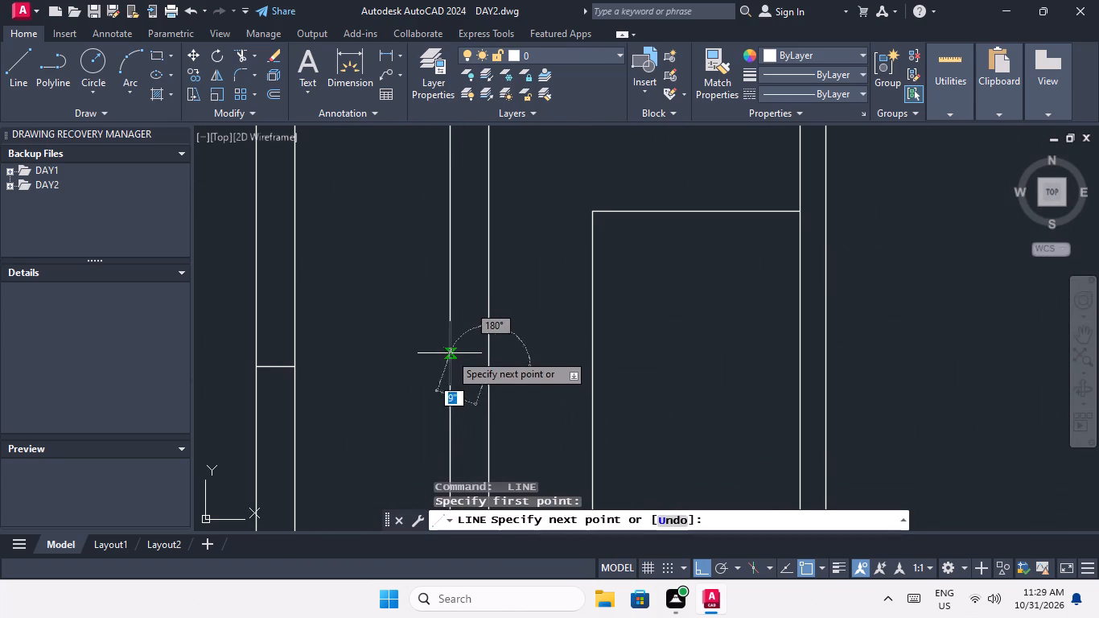
click(450, 365)
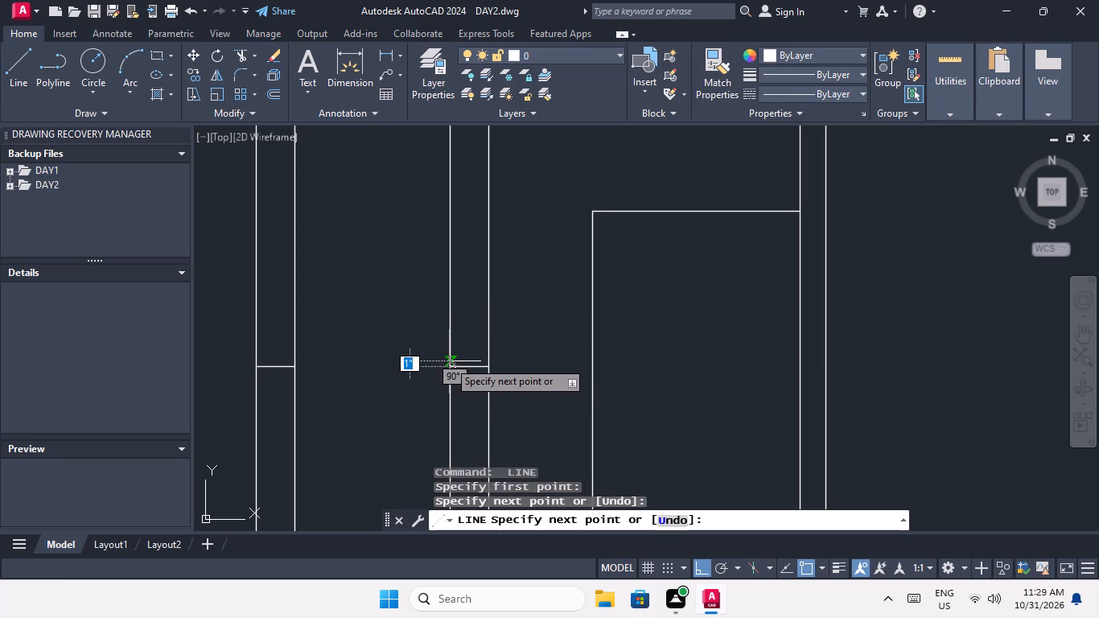
key(space)
Draw a 9" line across the outer east wall at the midpoint of the bottom row's lower room.
scroll(430, 317, down, 2)
middle_drag(420, 377, 420, 279)
scroll(421, 280, down, 3)
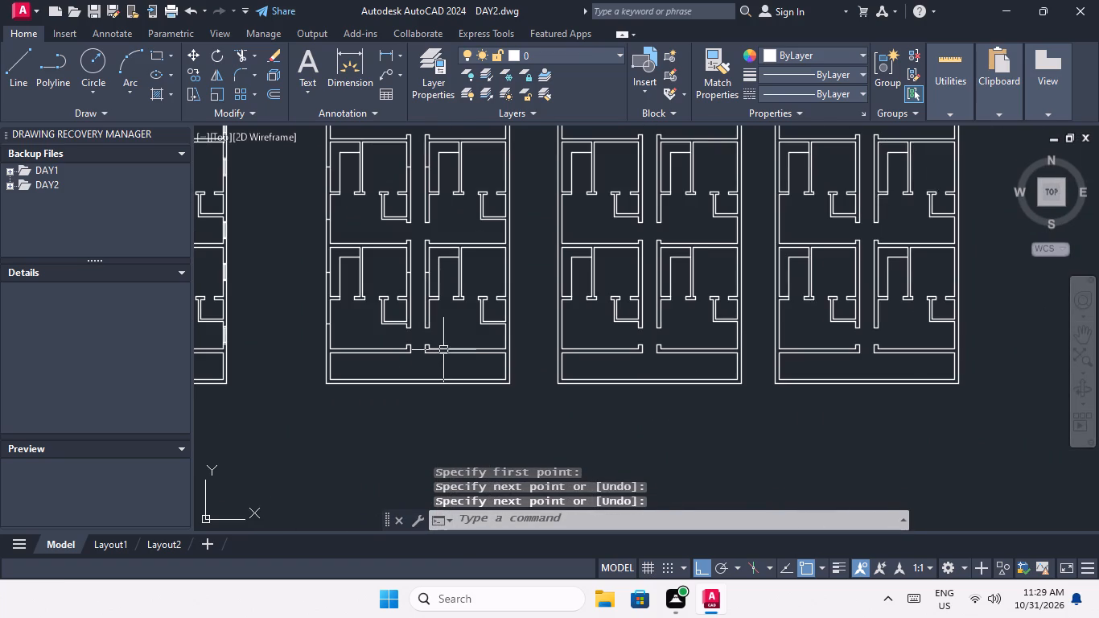
middle_drag(477, 330, 450, 357)
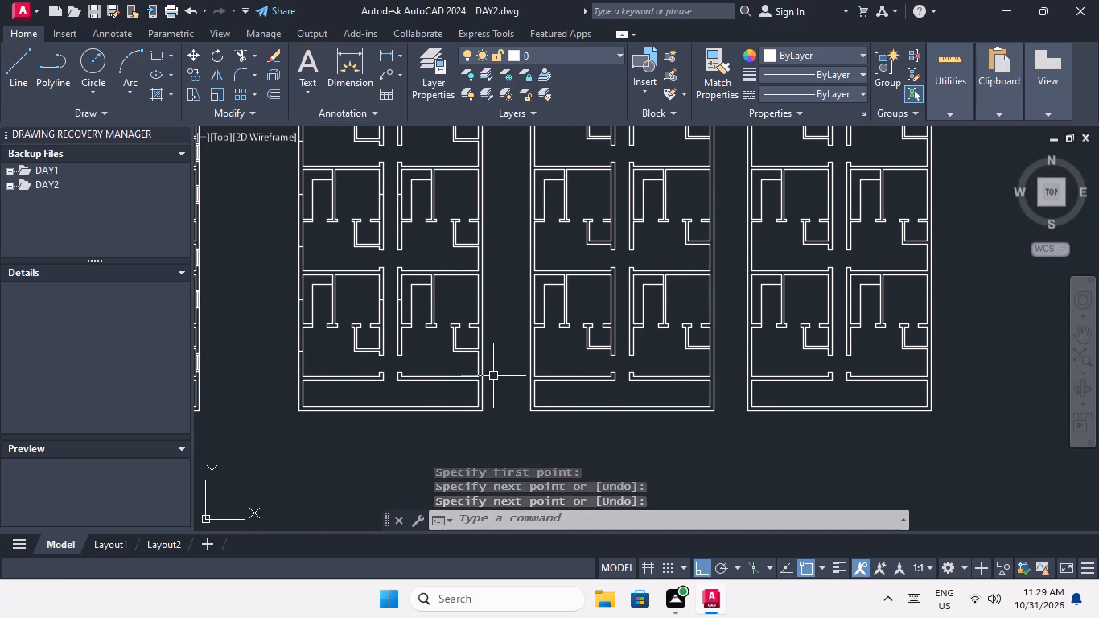
key(space)
scroll(484, 365, up, 2)
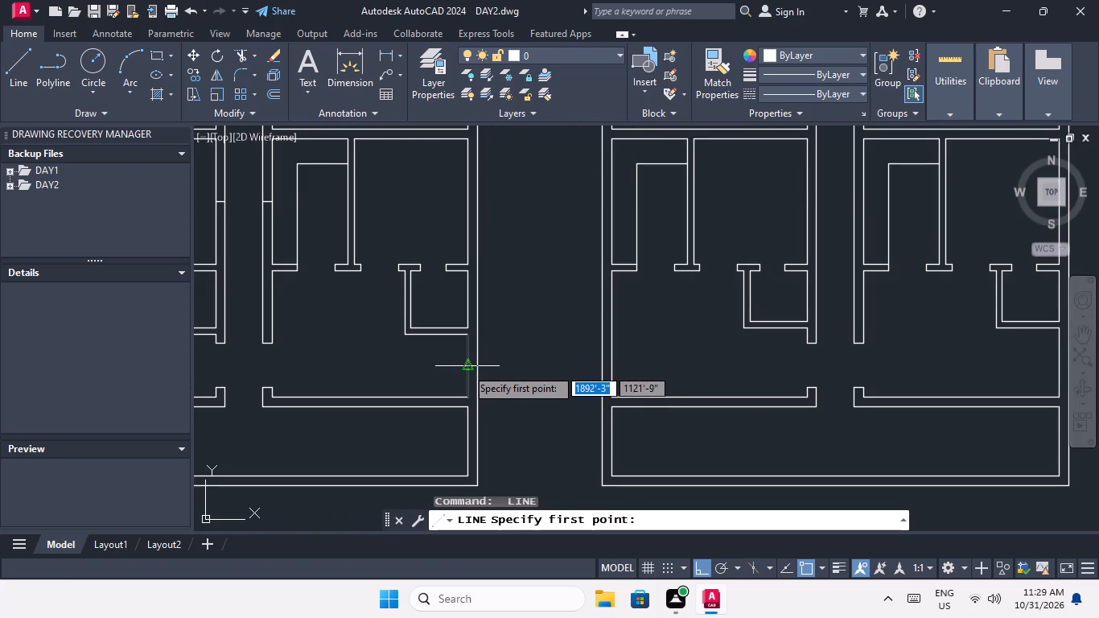
click(466, 368)
scroll(469, 368, up, 2)
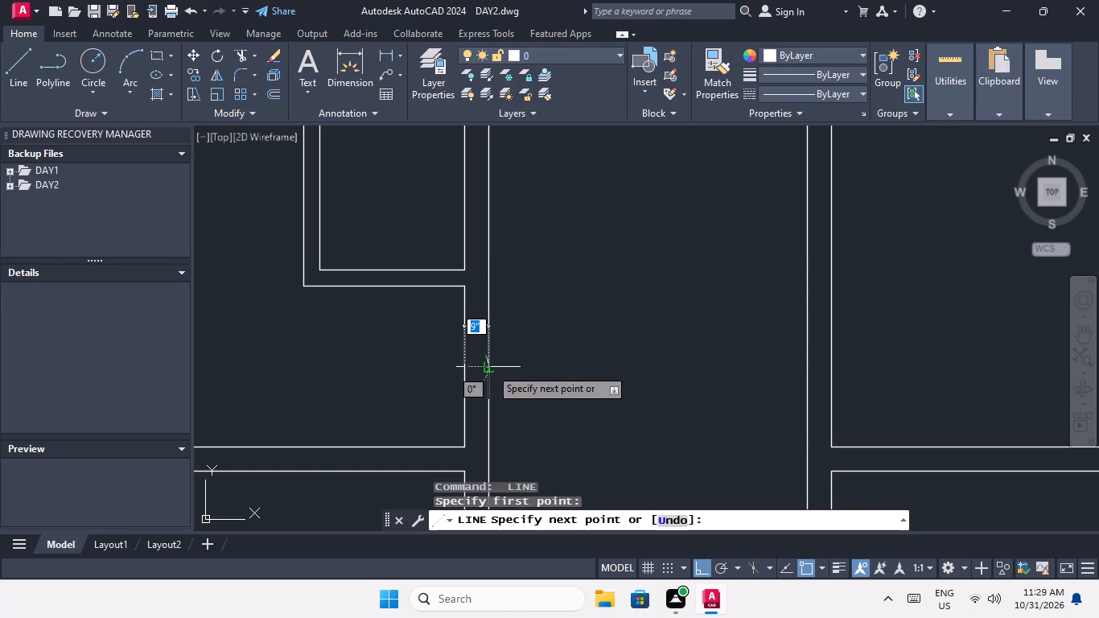
click(490, 368)
key(space)
Draw a line across the outer east wall at the midpoint of the bottom row's upper room.
scroll(521, 339, down, 3)
middle_drag(533, 325, 529, 381)
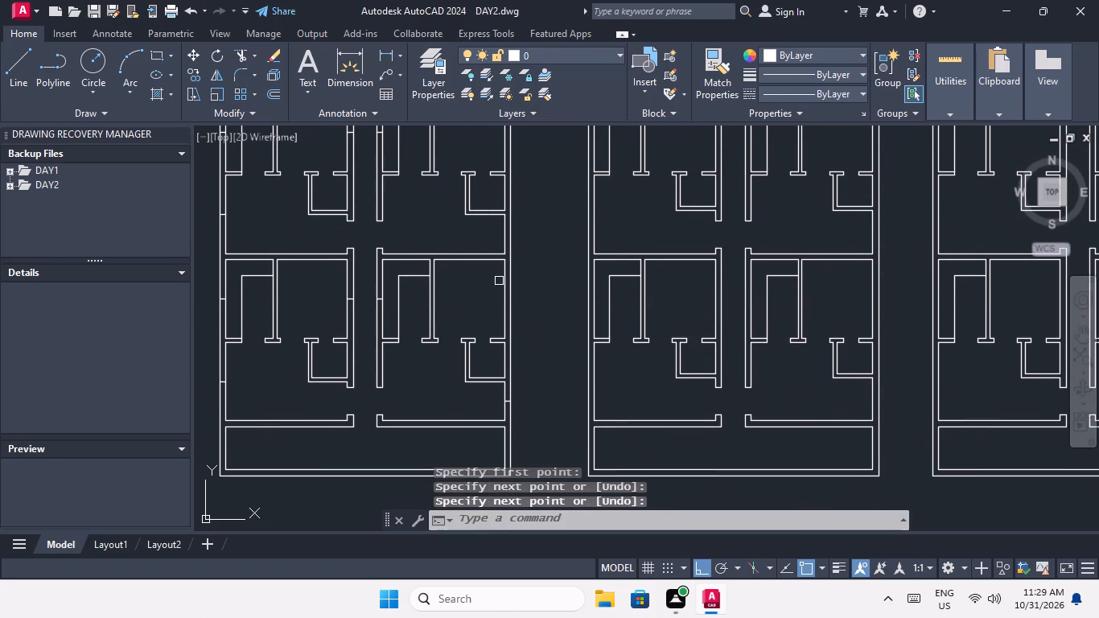
key(space)
click(502, 298)
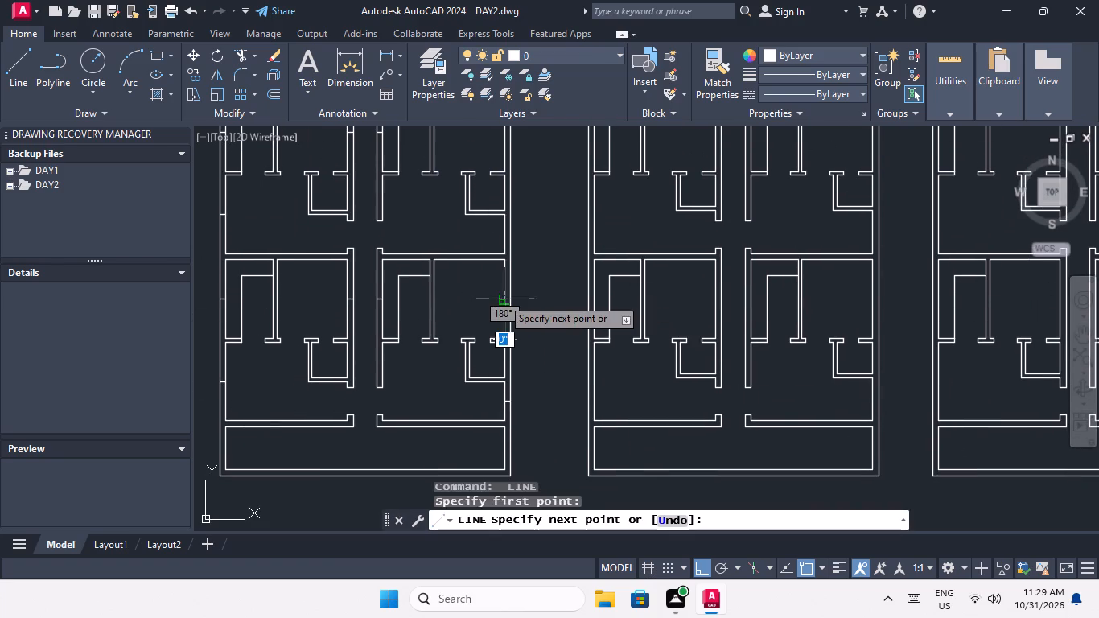
scroll(502, 298, up, 4)
click(558, 303)
key(space)
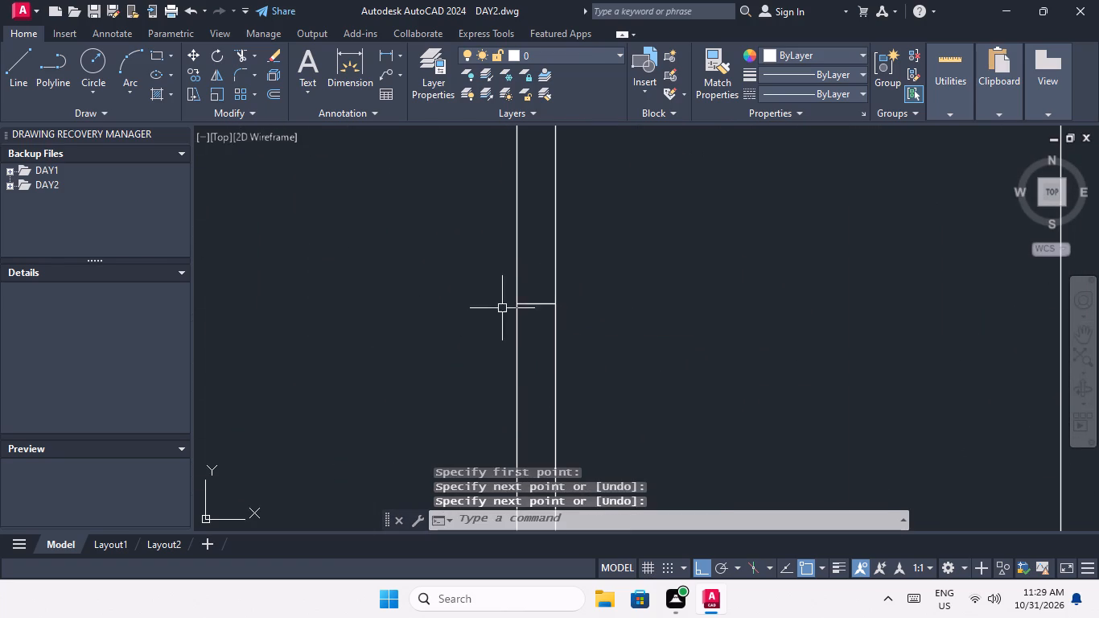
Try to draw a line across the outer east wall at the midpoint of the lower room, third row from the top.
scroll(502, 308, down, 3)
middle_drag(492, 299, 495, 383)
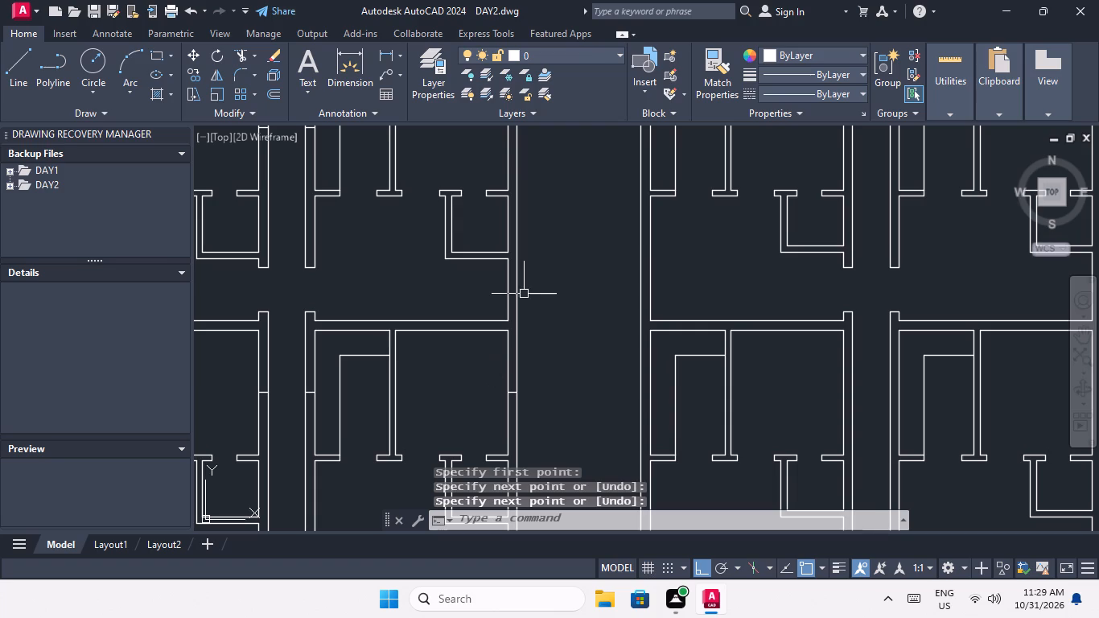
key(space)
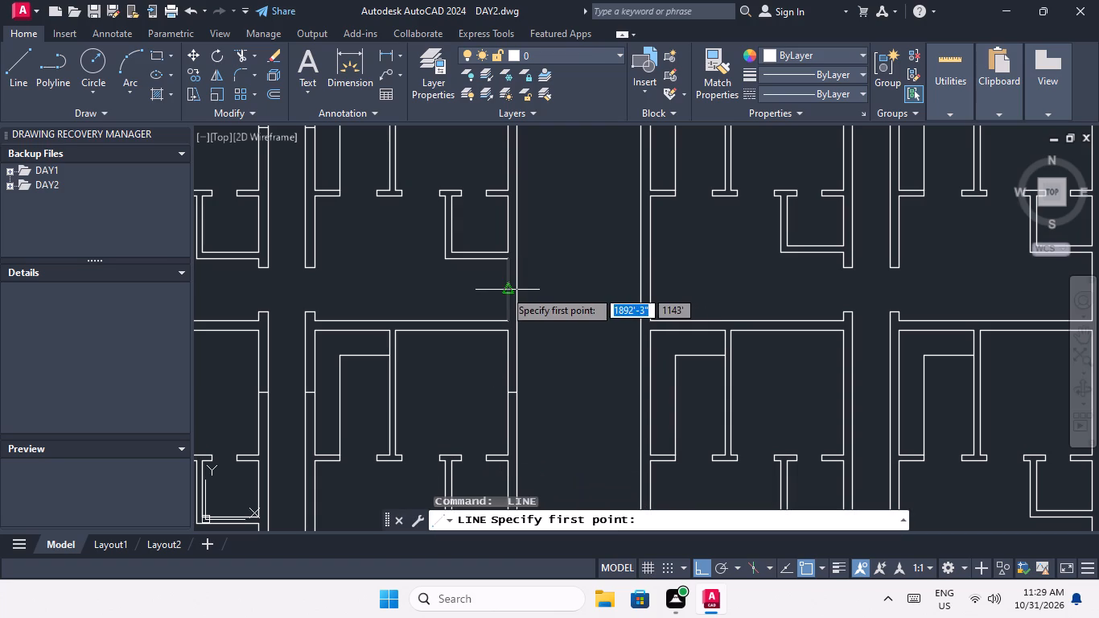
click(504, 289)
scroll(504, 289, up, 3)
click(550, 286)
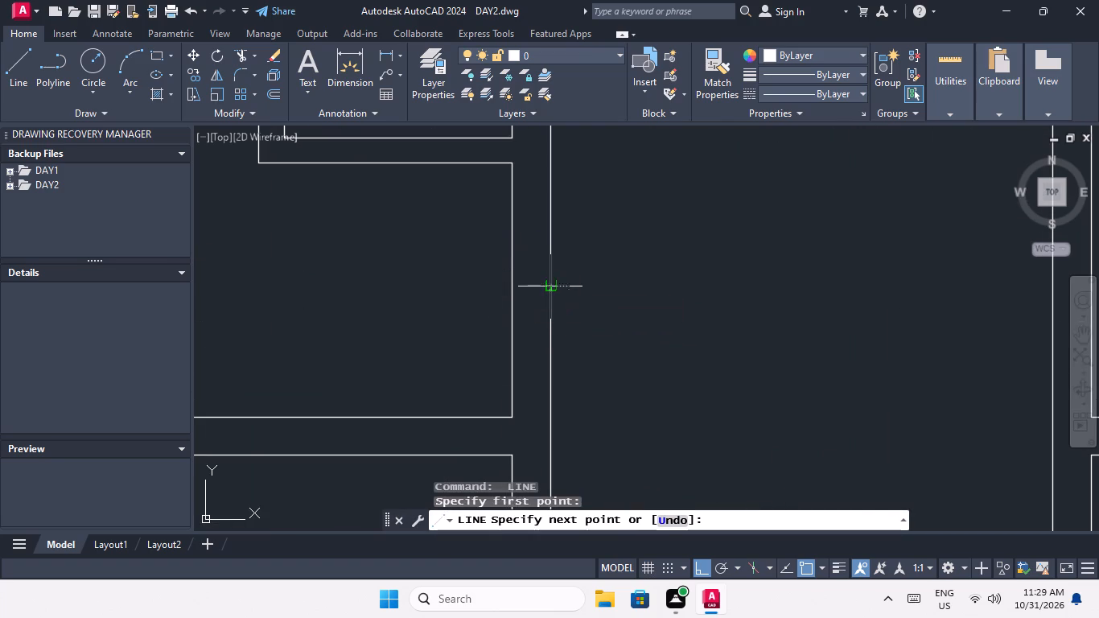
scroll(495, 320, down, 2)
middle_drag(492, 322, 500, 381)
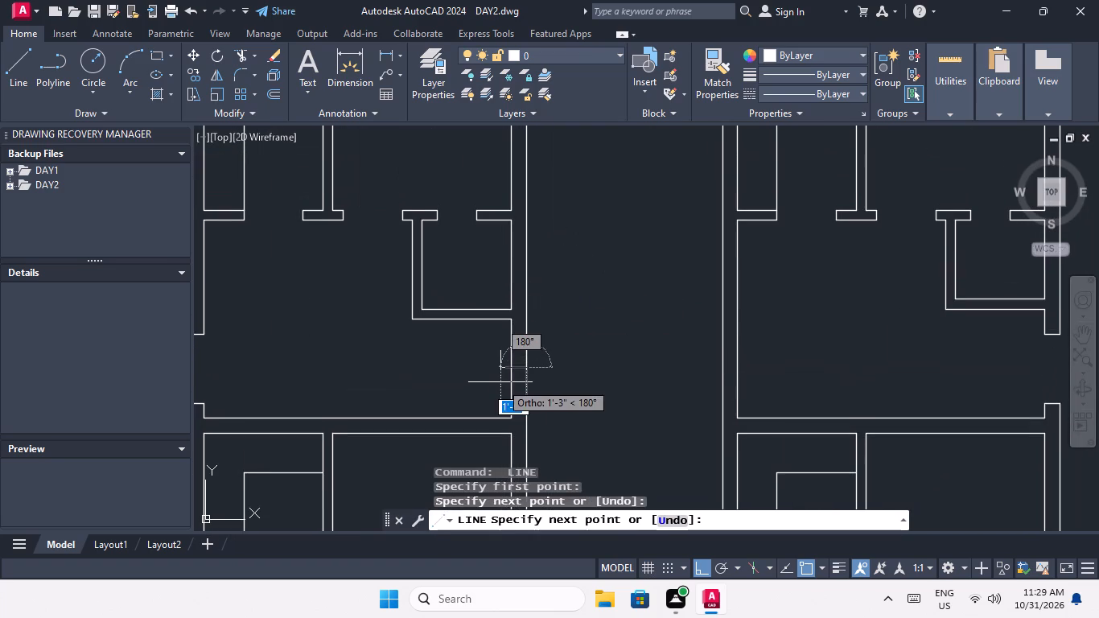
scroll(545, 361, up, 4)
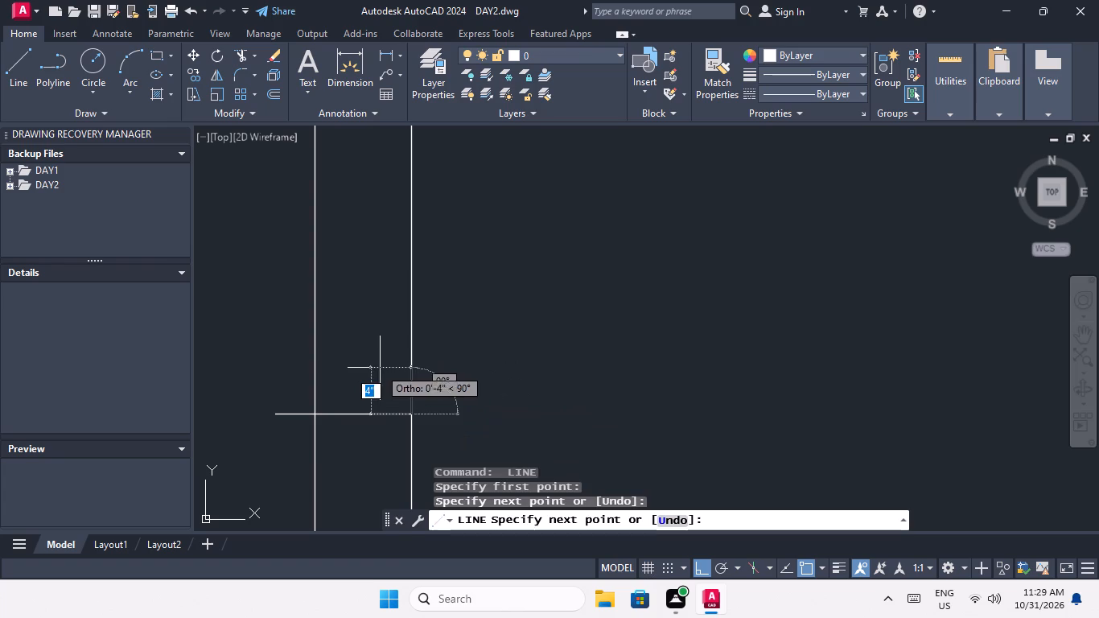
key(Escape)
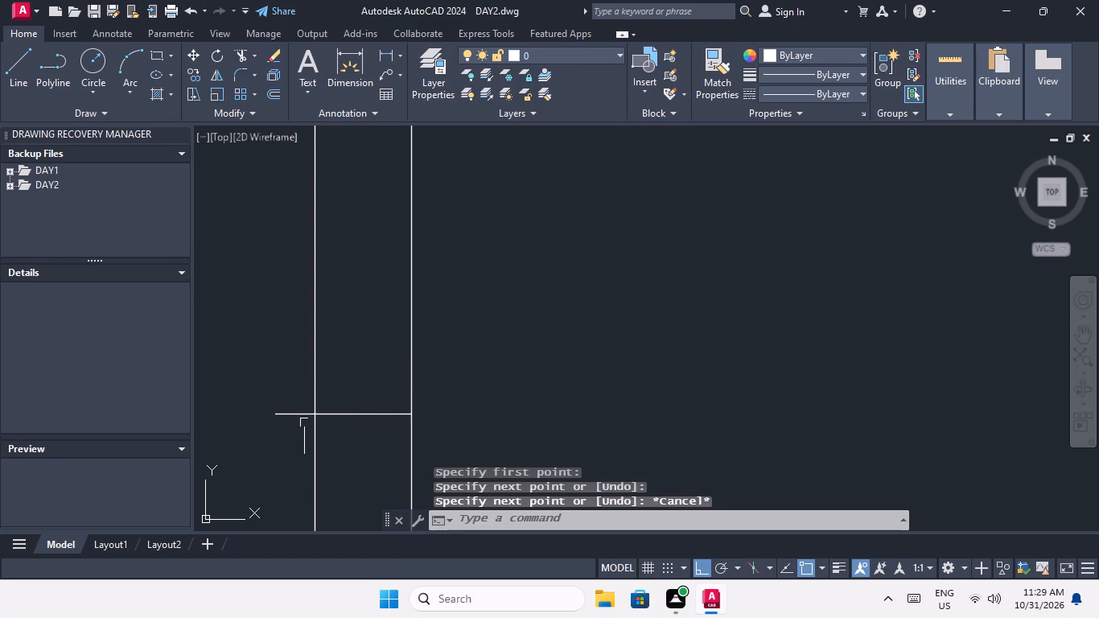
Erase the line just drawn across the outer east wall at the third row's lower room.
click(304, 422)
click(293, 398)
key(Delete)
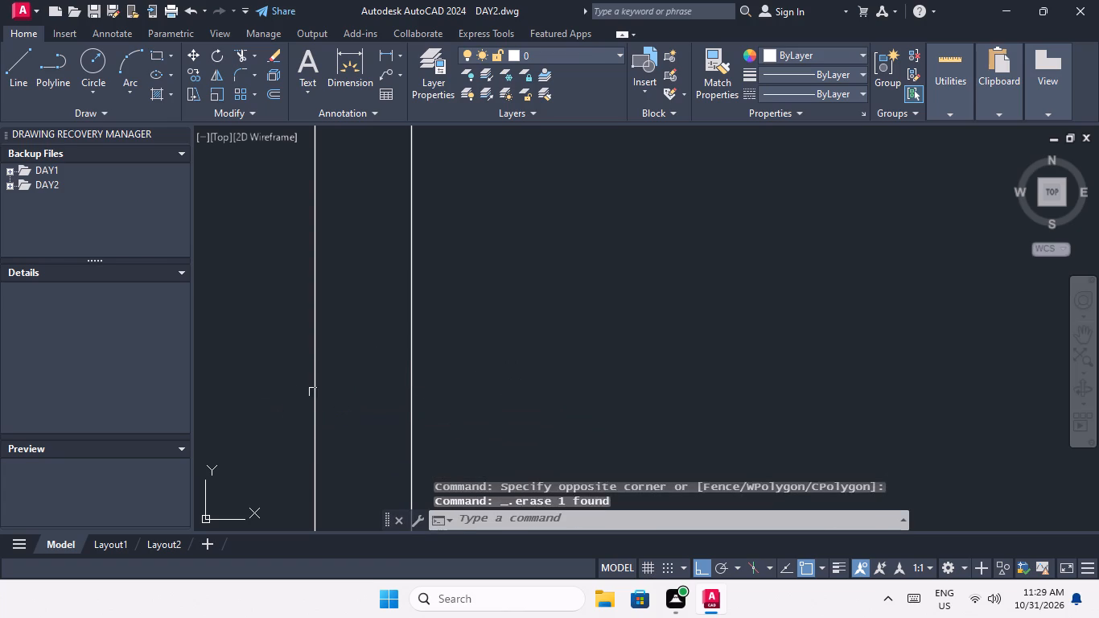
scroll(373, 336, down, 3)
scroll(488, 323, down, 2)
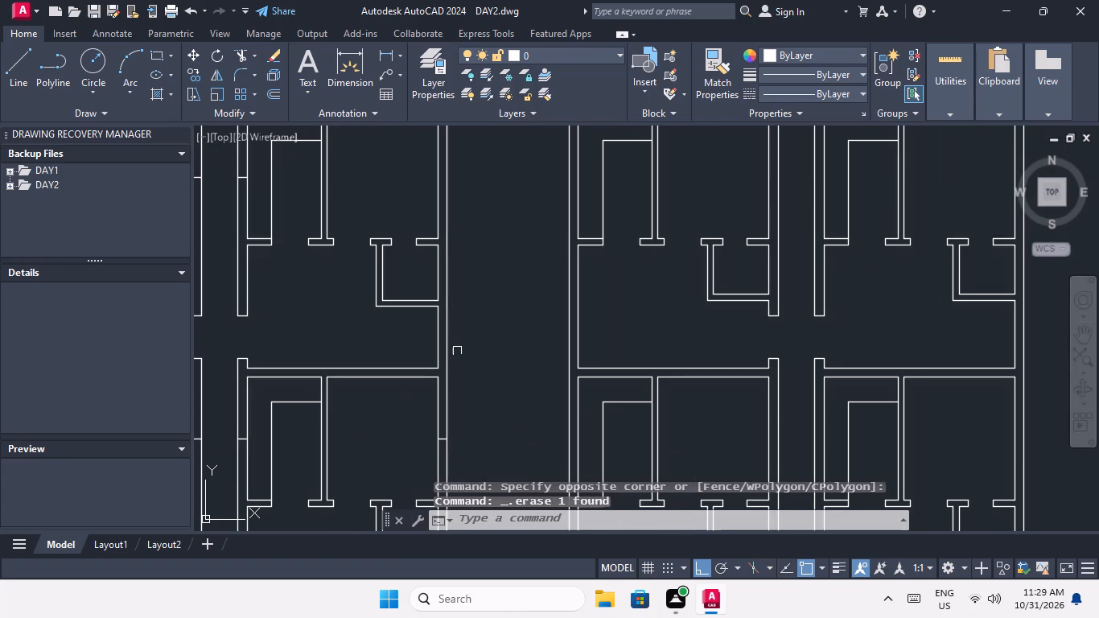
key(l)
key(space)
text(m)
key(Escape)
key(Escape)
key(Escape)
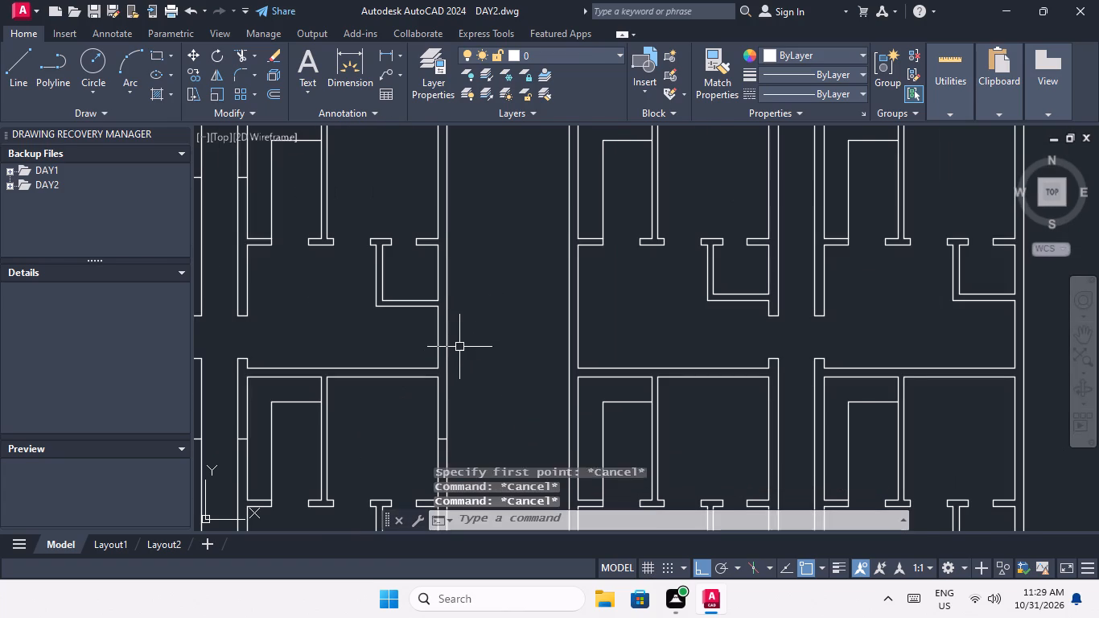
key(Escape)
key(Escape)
Draw a 9" line across the outer east wall at the midpoint of the lower room, third row from the top.
key(l)
key(space)
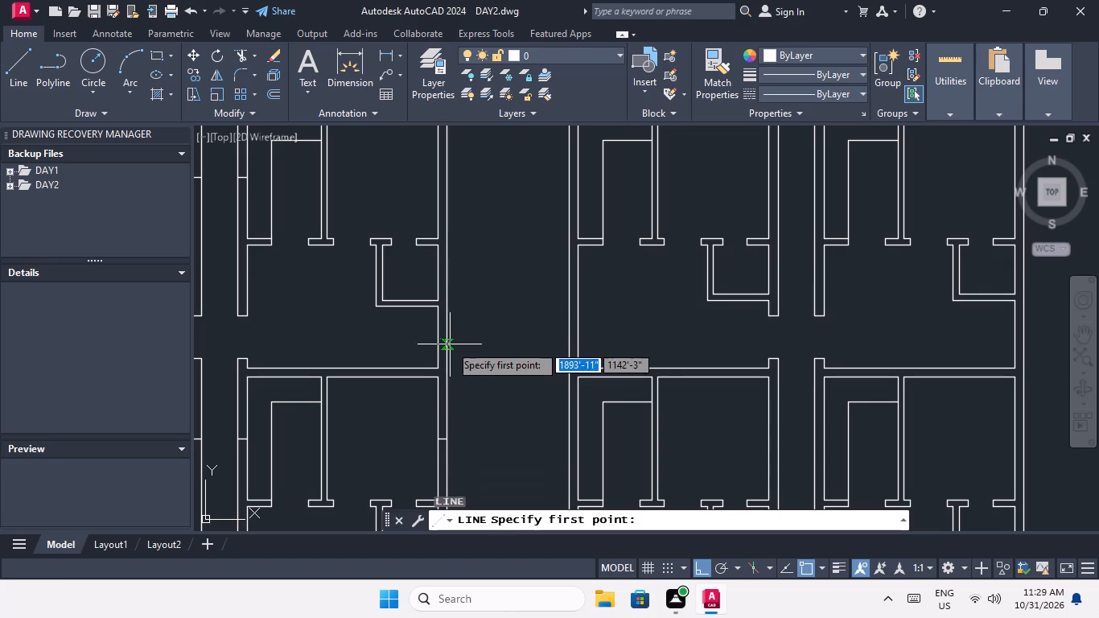
scroll(429, 341, up, 2)
click(450, 332)
scroll(475, 333, up, 1)
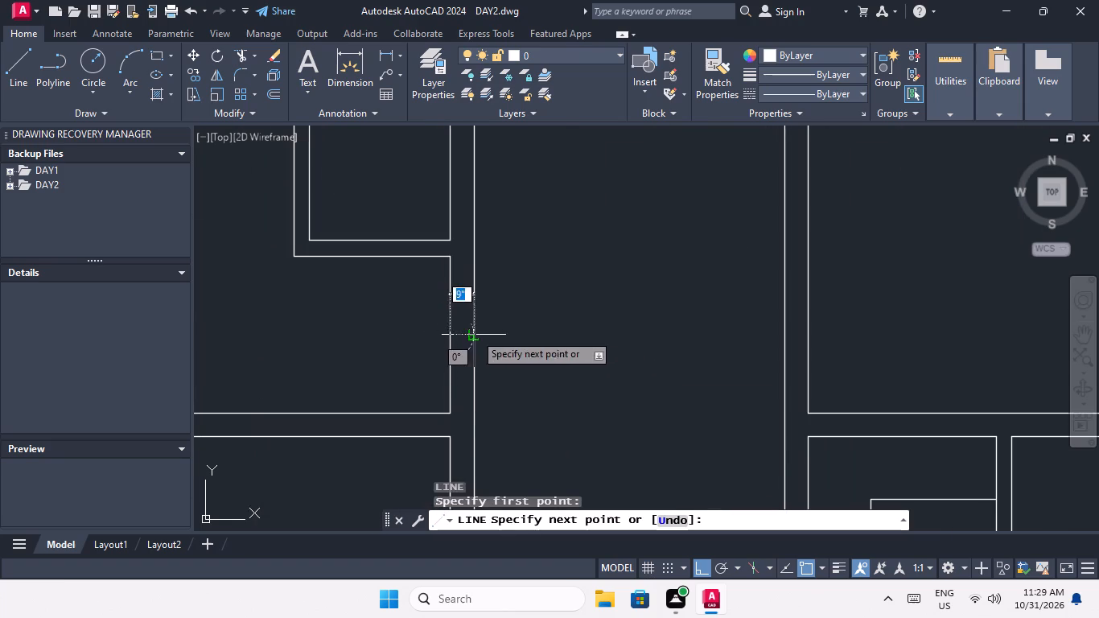
scroll(475, 333, up, 2)
click(468, 347)
key(space)
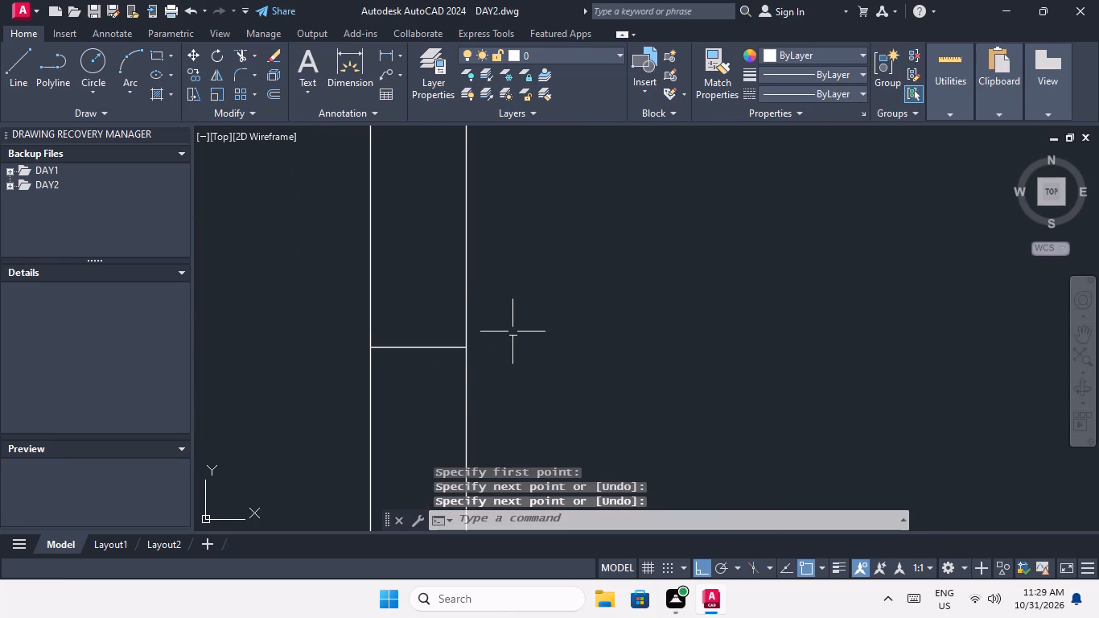
Draw a 9" line across the outer east wall at the midpoint of the third row's upper room.
scroll(519, 318, down, 4)
middle_drag(567, 295, 563, 377)
scroll(537, 359, down, 2)
middle_drag(533, 366, 529, 431)
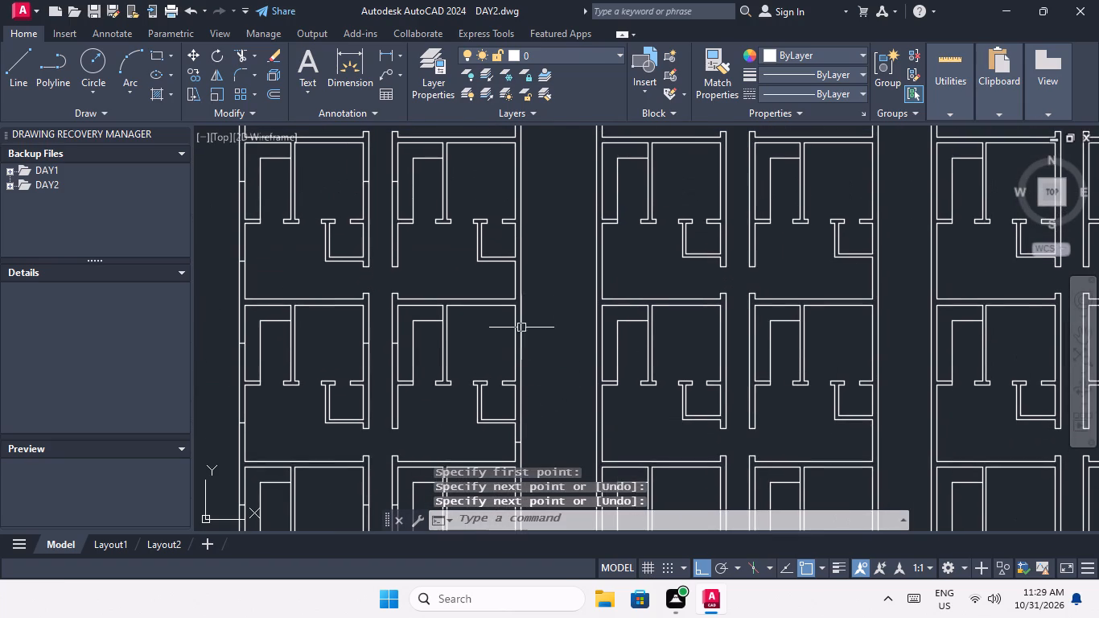
key(space)
scroll(505, 335, up, 2)
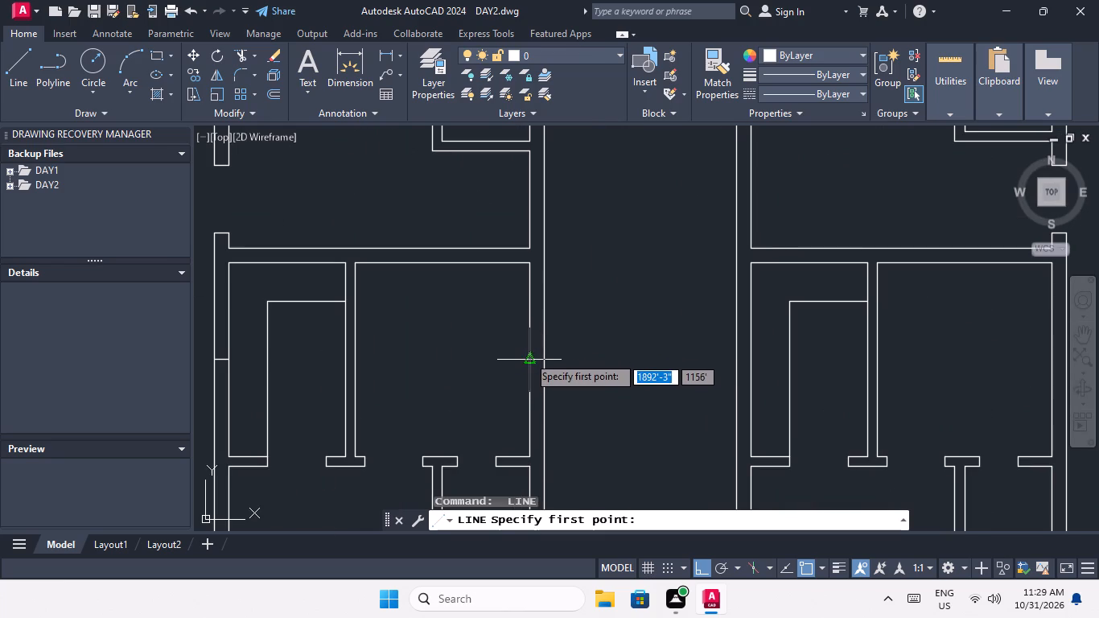
click(528, 356)
scroll(554, 355, up, 4)
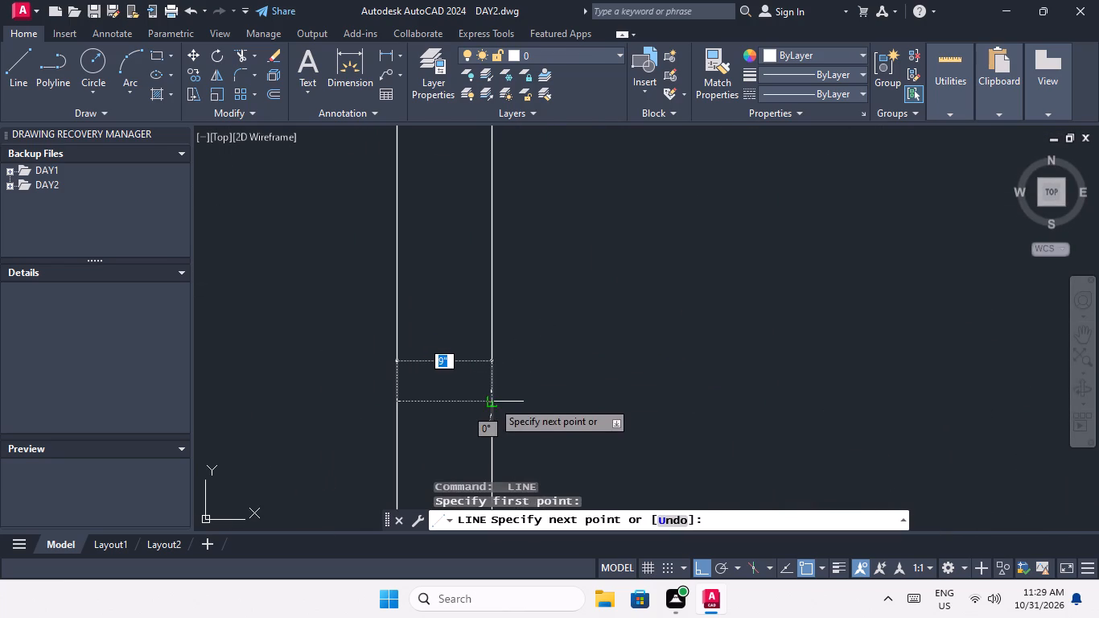
click(494, 403)
key(space)
Draw a line across the outer east wall at the midpoint of the second row's lower room.
scroll(538, 334, down, 4)
middle_drag(607, 302, 588, 411)
scroll(566, 356, down, 2)
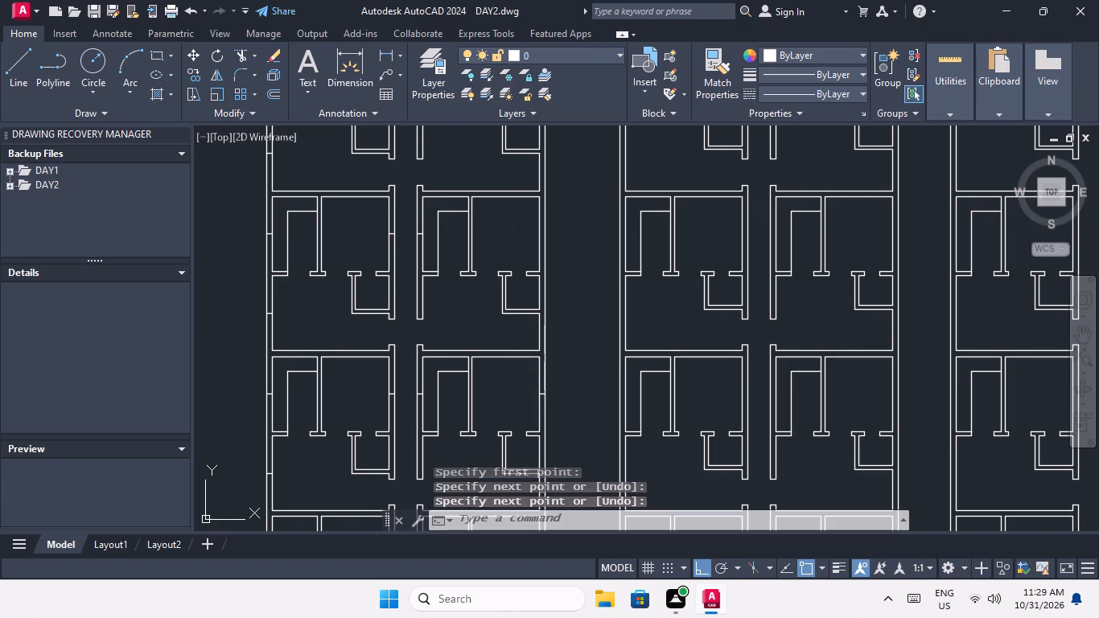
key(space)
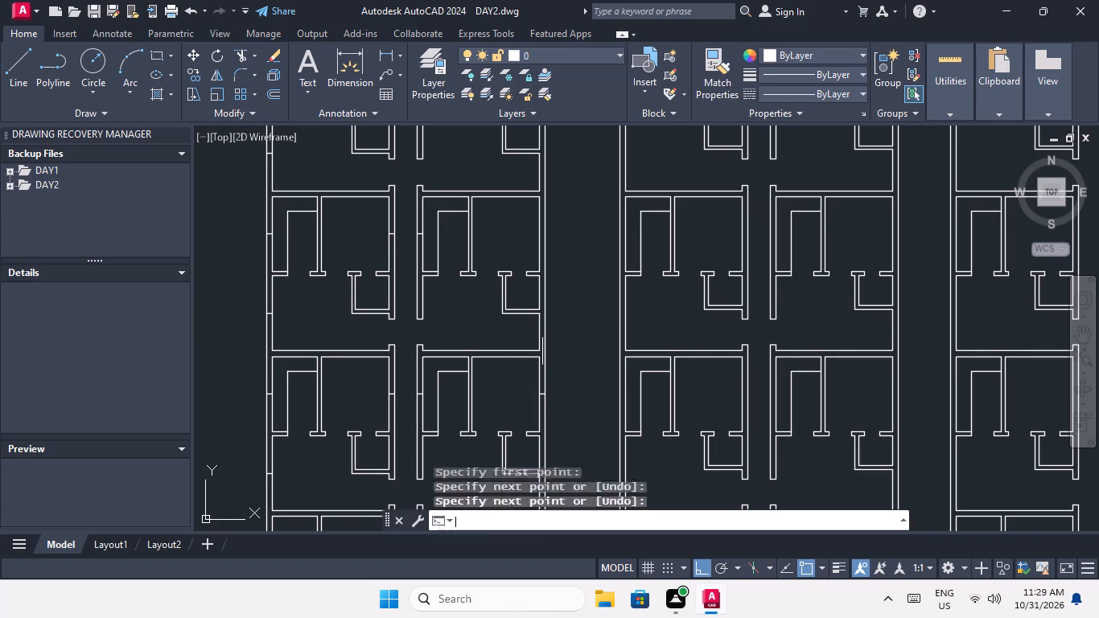
scroll(540, 347, up, 2)
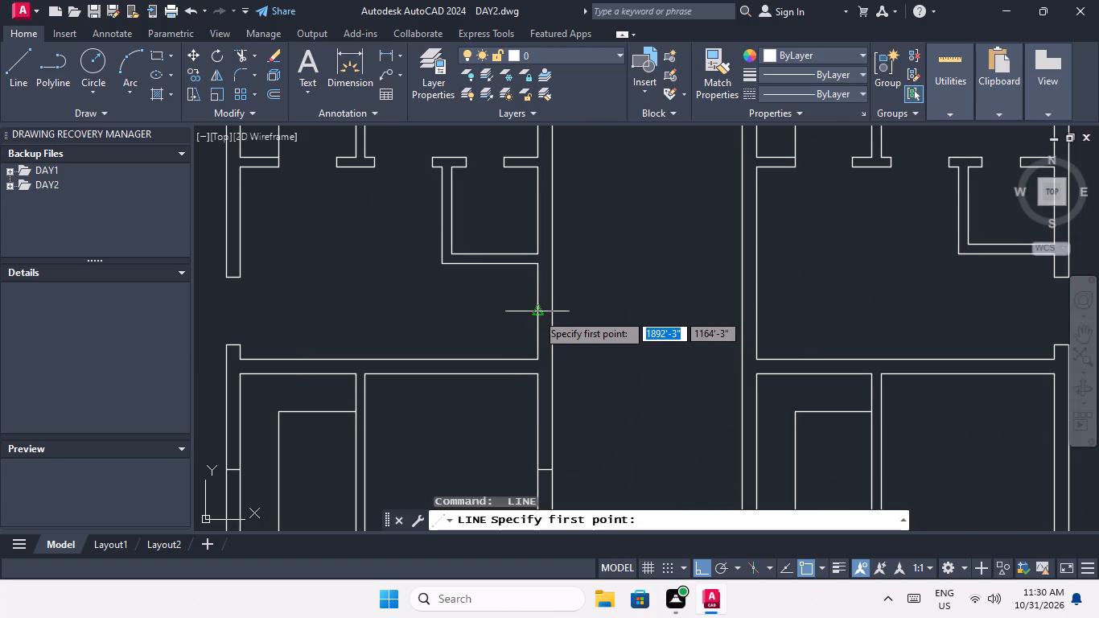
click(537, 311)
scroll(562, 311, up, 2)
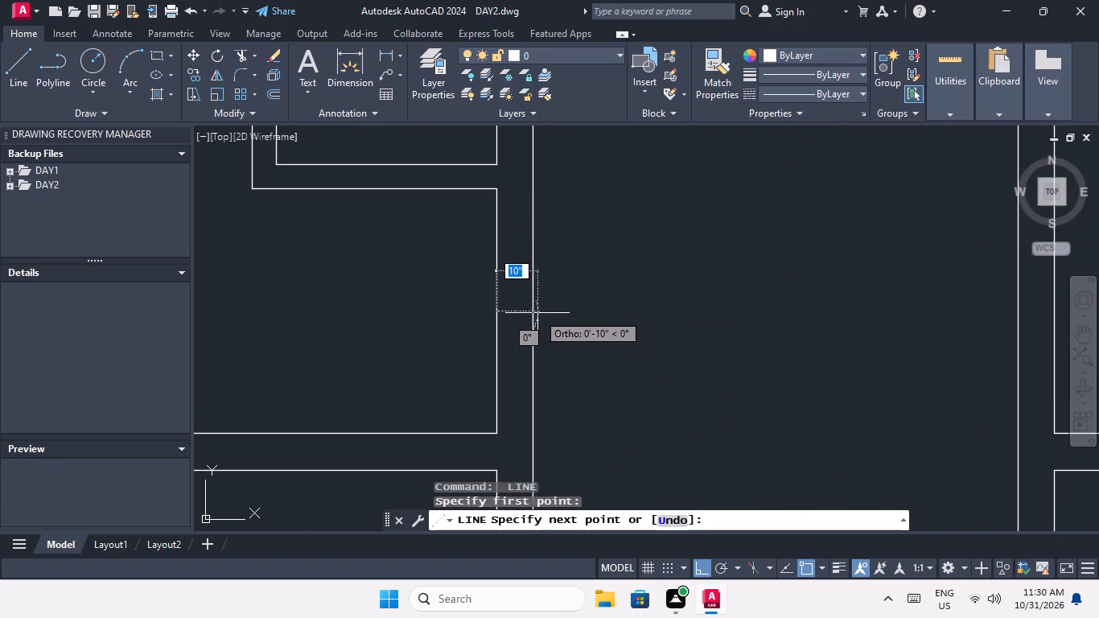
click(534, 311)
key(space)
Draw a line across the outer east wall at the midpoint of the second row's upper room.
scroll(579, 322, down, 3)
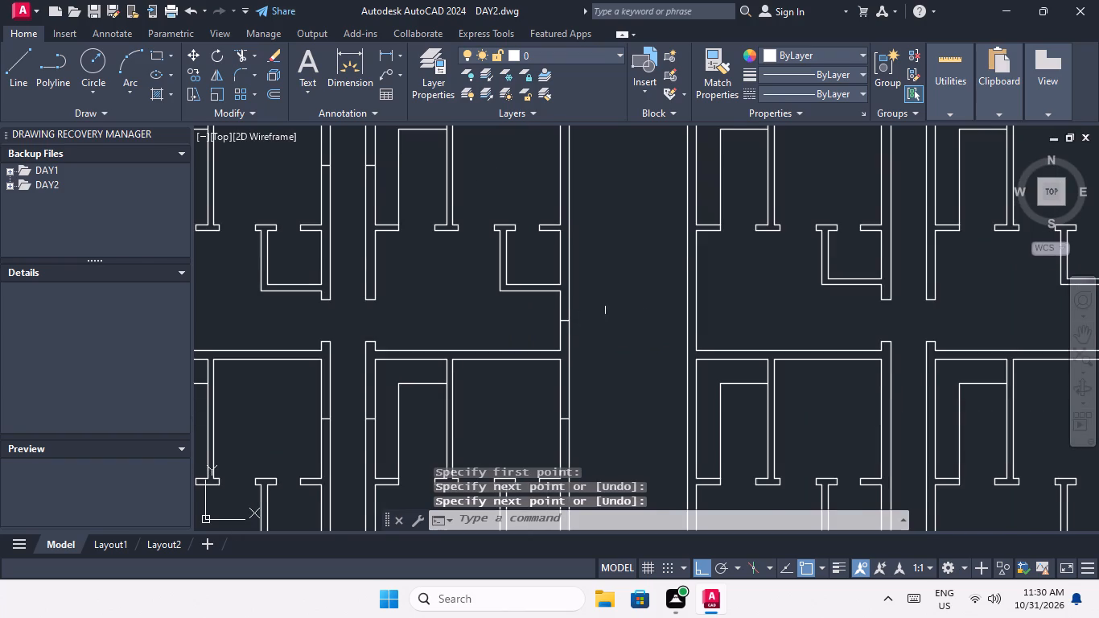
middle_drag(608, 309, 575, 408)
key(space)
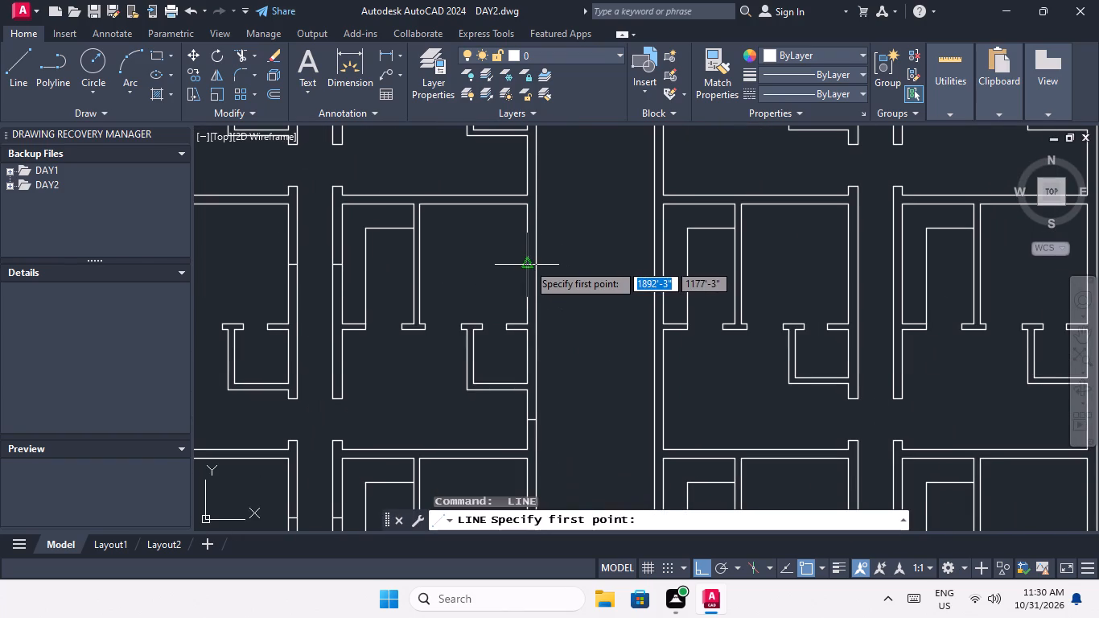
click(528, 262)
scroll(531, 262, up, 3)
click(546, 276)
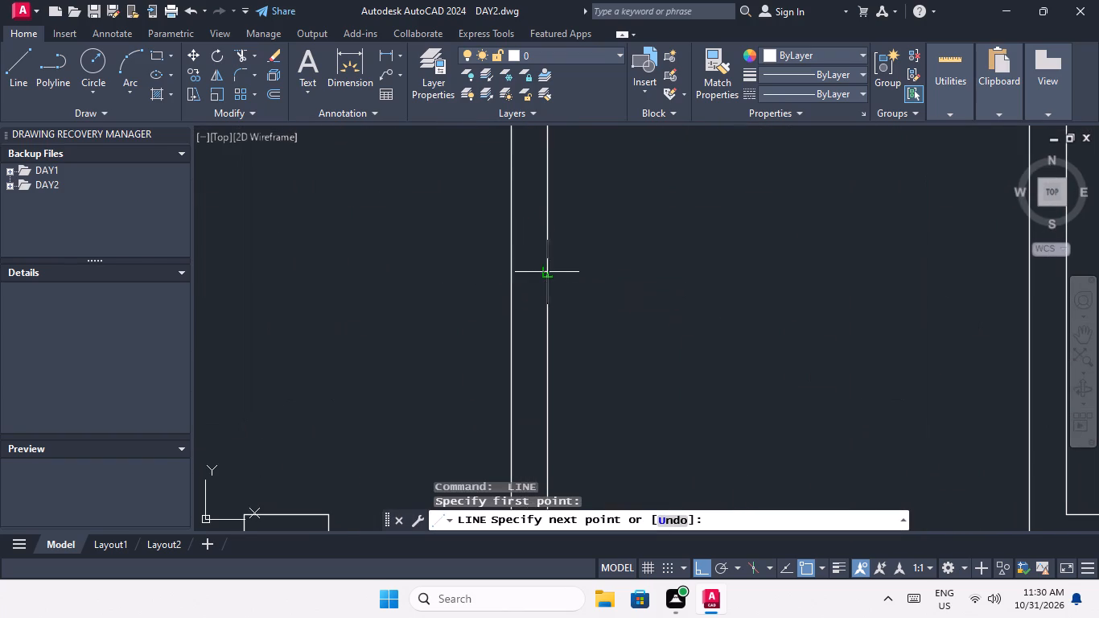
key(space)
Draw a line across the outer east wall at the midpoint of the top row's lower room.
scroll(590, 295, down, 4)
middle_drag(610, 315, 540, 408)
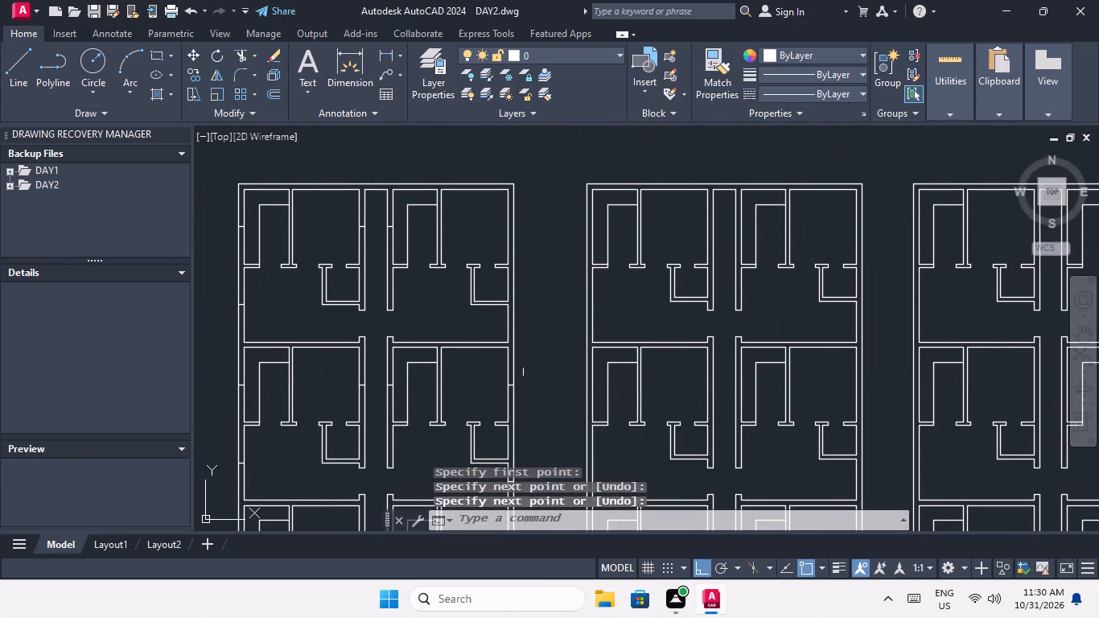
key(space)
scroll(512, 328, up, 2)
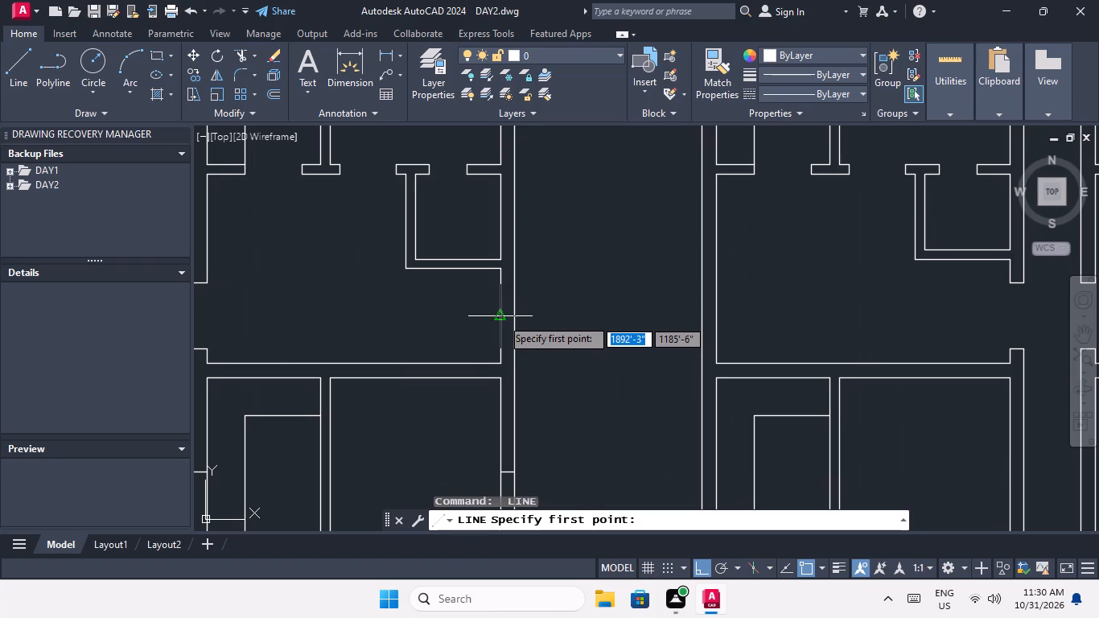
click(501, 317)
scroll(521, 317, up, 3)
click(494, 311)
key(space)
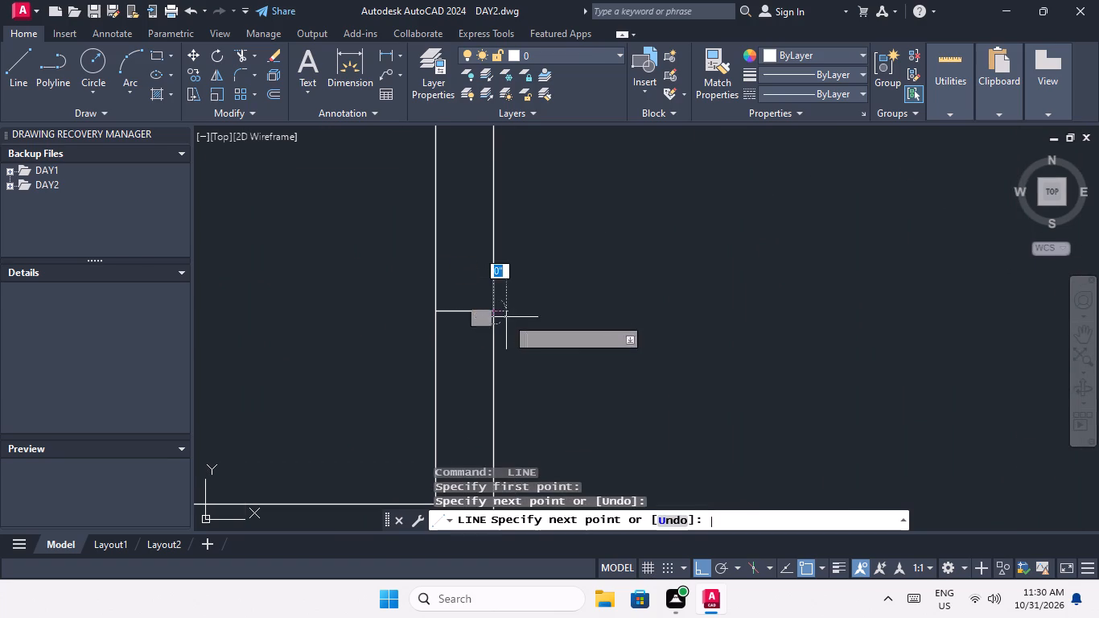
Draw a 9" line across the outer east wall at the midpoint of the top row's upper room.
scroll(567, 328, down, 4)
middle_drag(582, 335, 567, 428)
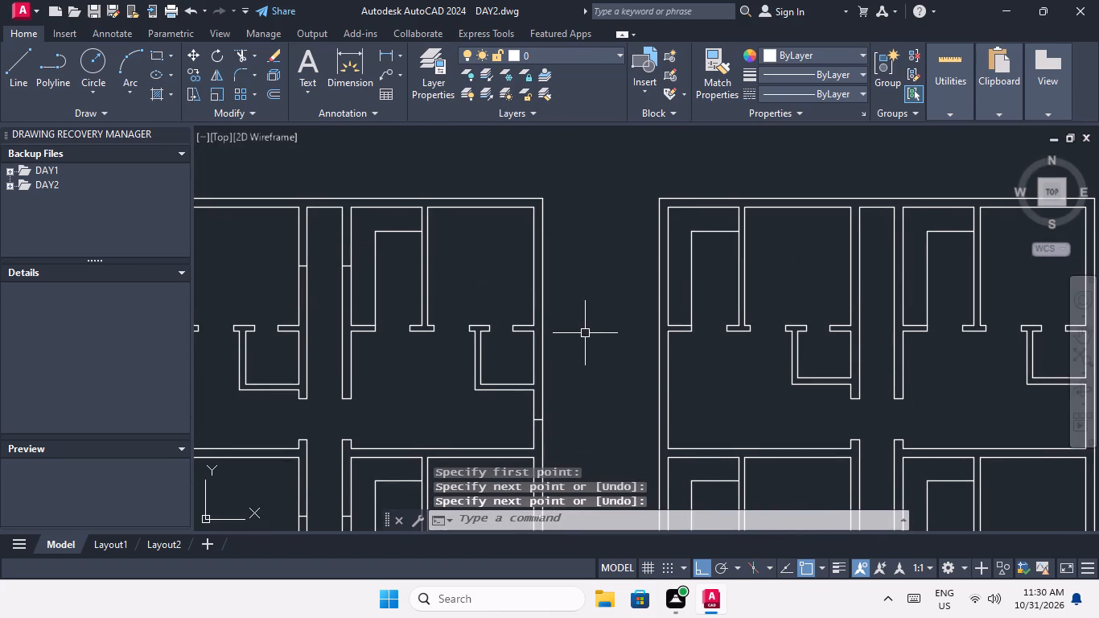
middle_drag(586, 336, 582, 385)
key(space)
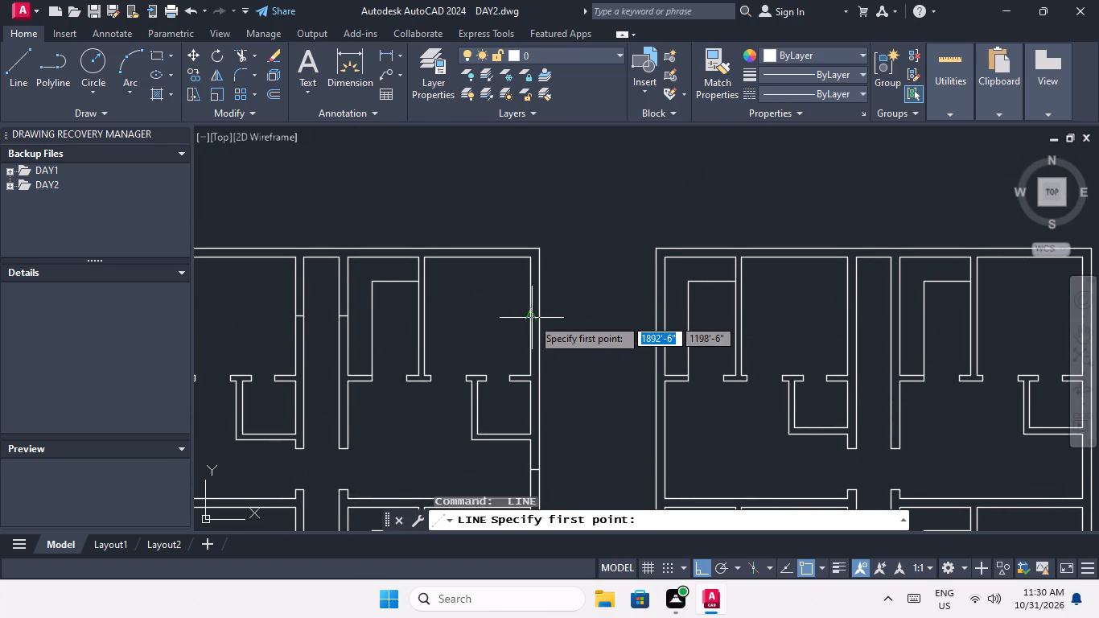
click(531, 318)
scroll(550, 315, up, 3)
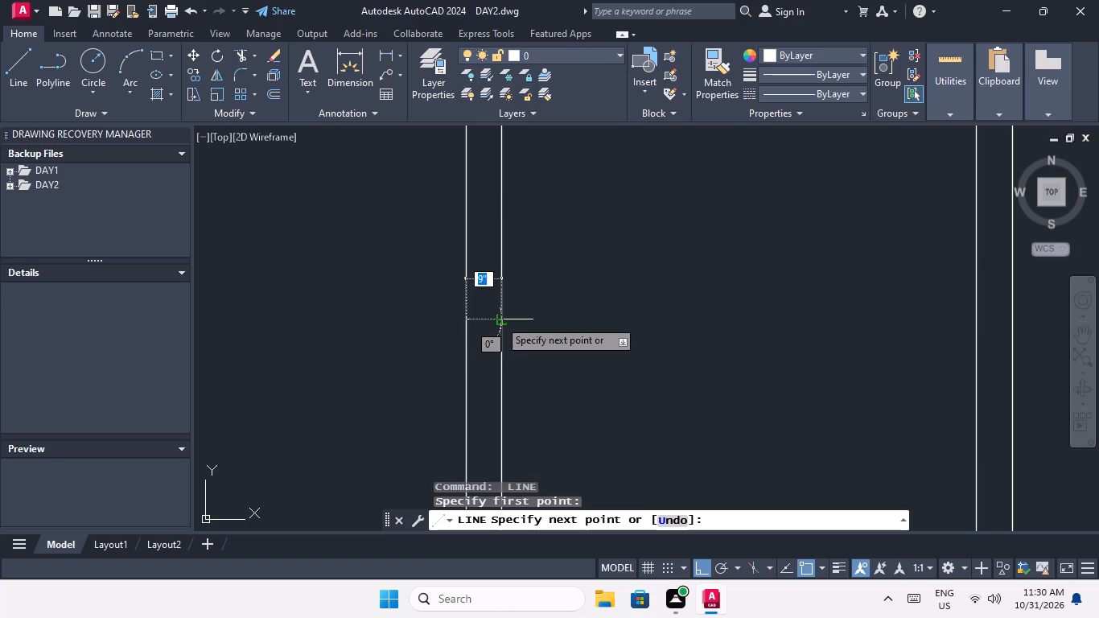
click(499, 319)
key(Escape)
key(Escape)
scroll(591, 320, down, 3)
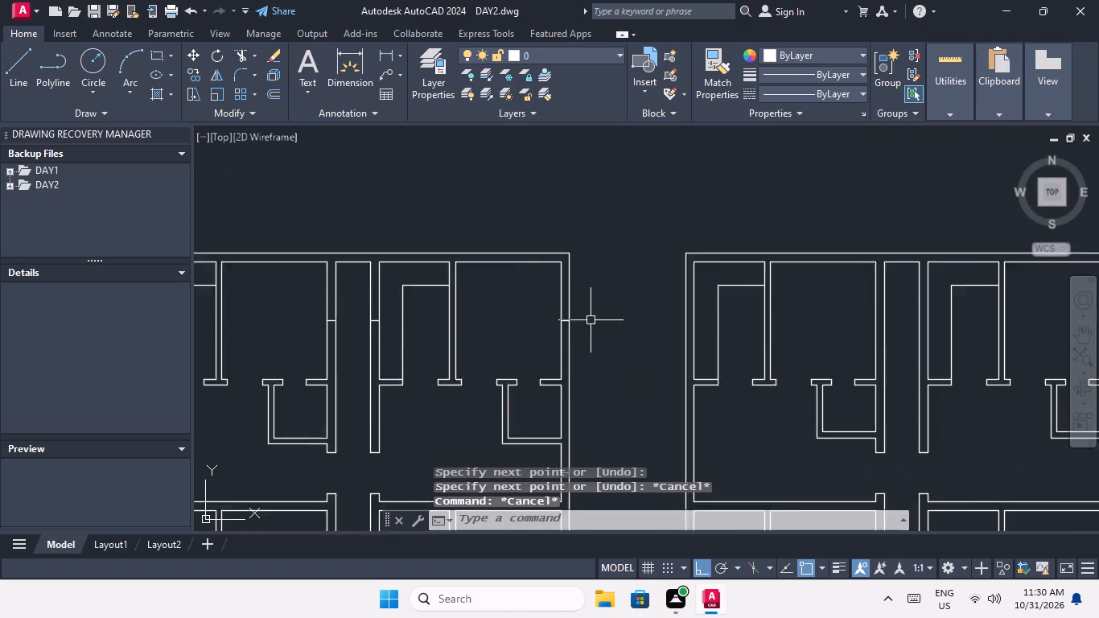
scroll(591, 320, down, 1)
key(Escape)
key(Escape)
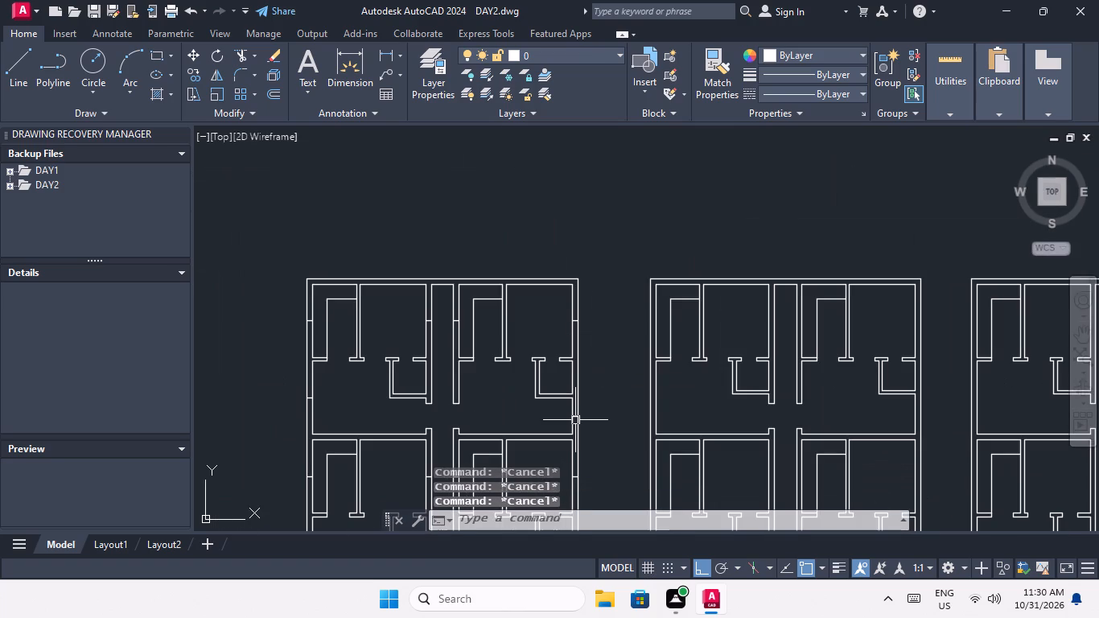
Offset the outer west wall's midpoint line at the top row's upper room by 1'6" both above and below.
key(o)
key(Return)
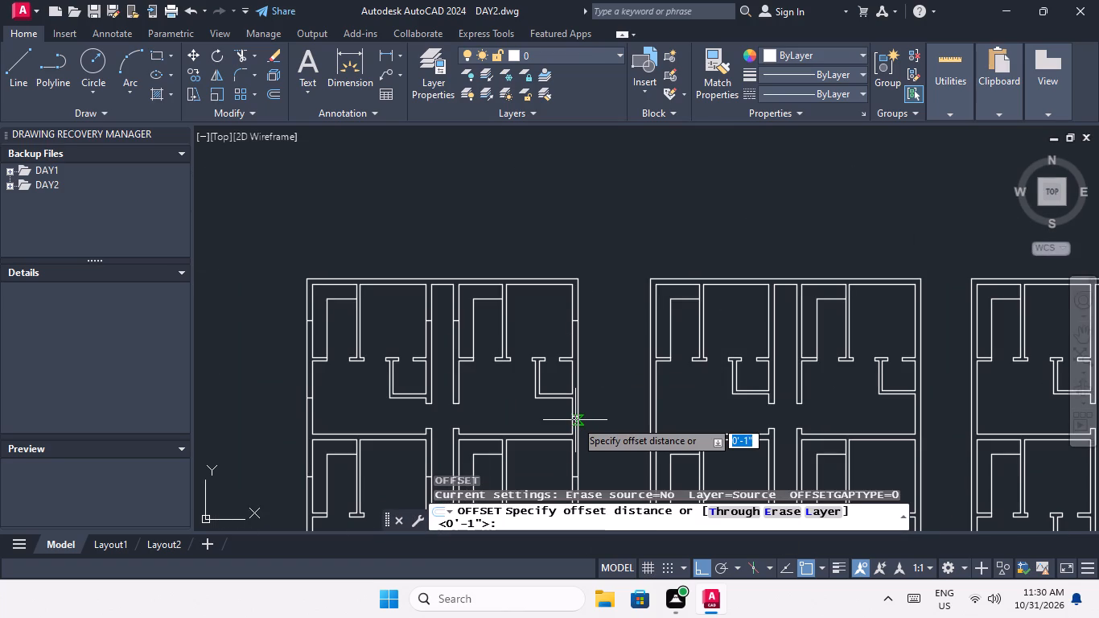
text(1')
text(6")
key(Return)
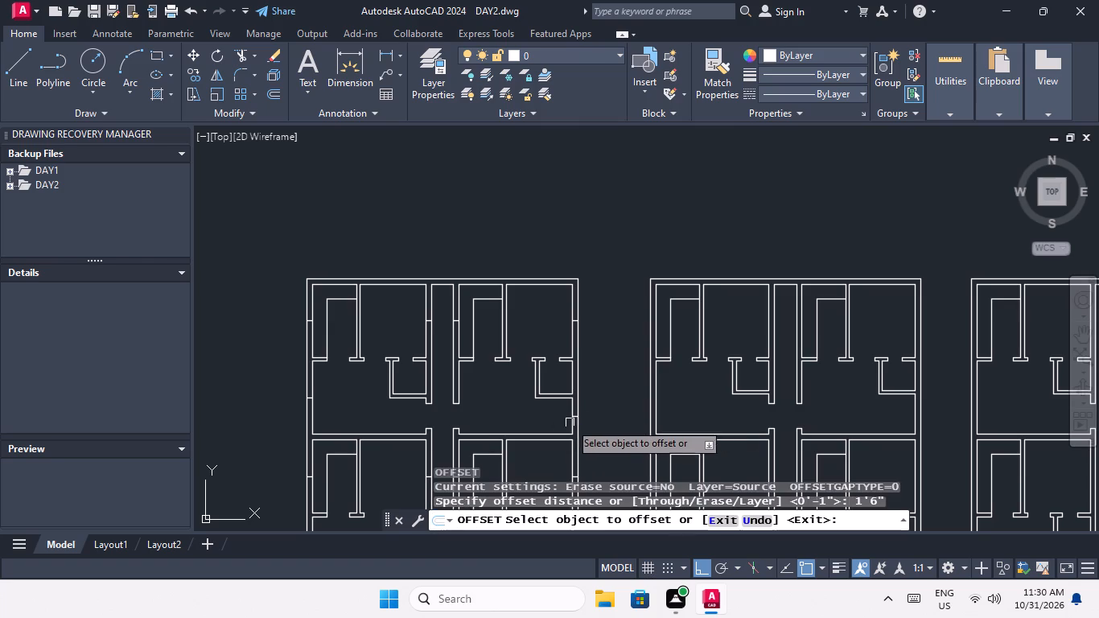
scroll(314, 340, up, 3)
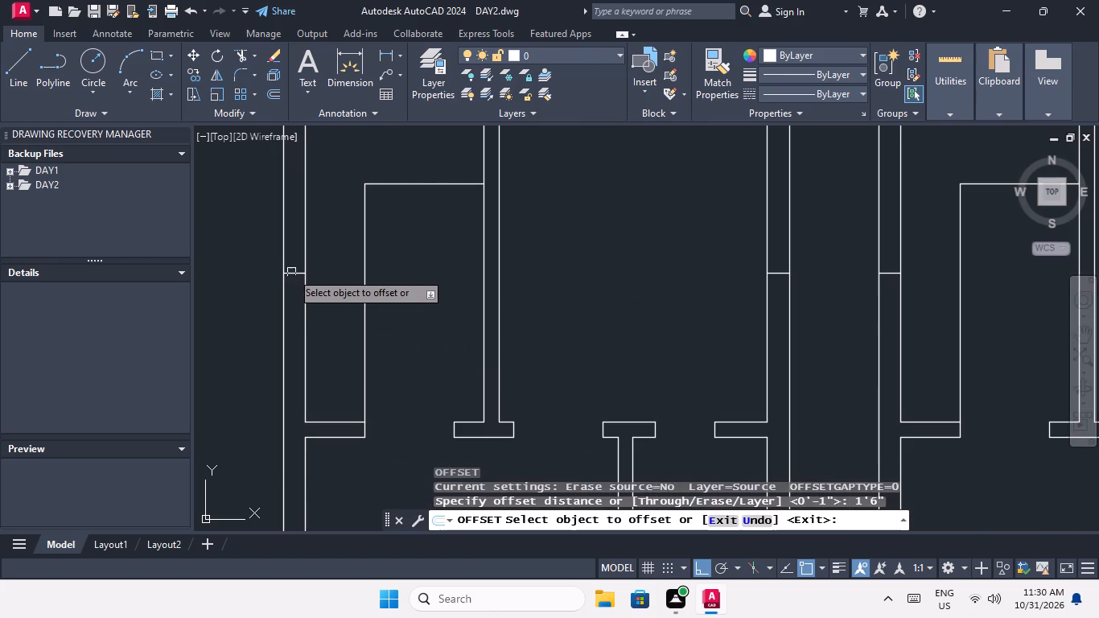
drag(292, 272, 297, 245)
click(304, 217)
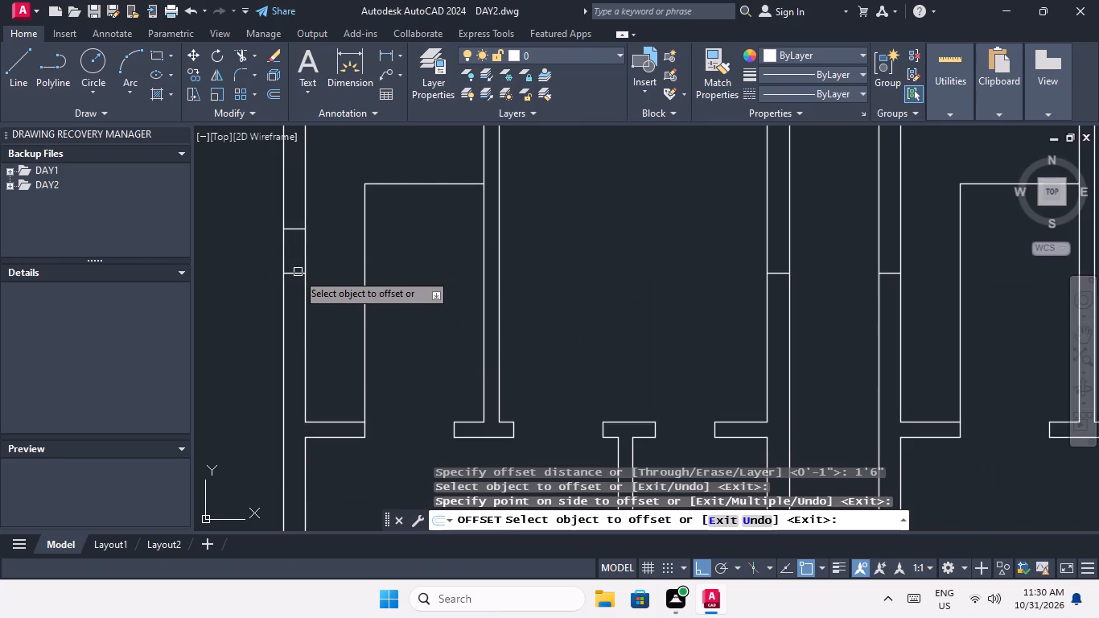
click(297, 274)
click(286, 304)
Offset the outer west wall's midpoint line at the top row's lower room by 1'6" both above and below.
scroll(298, 233, down, 3)
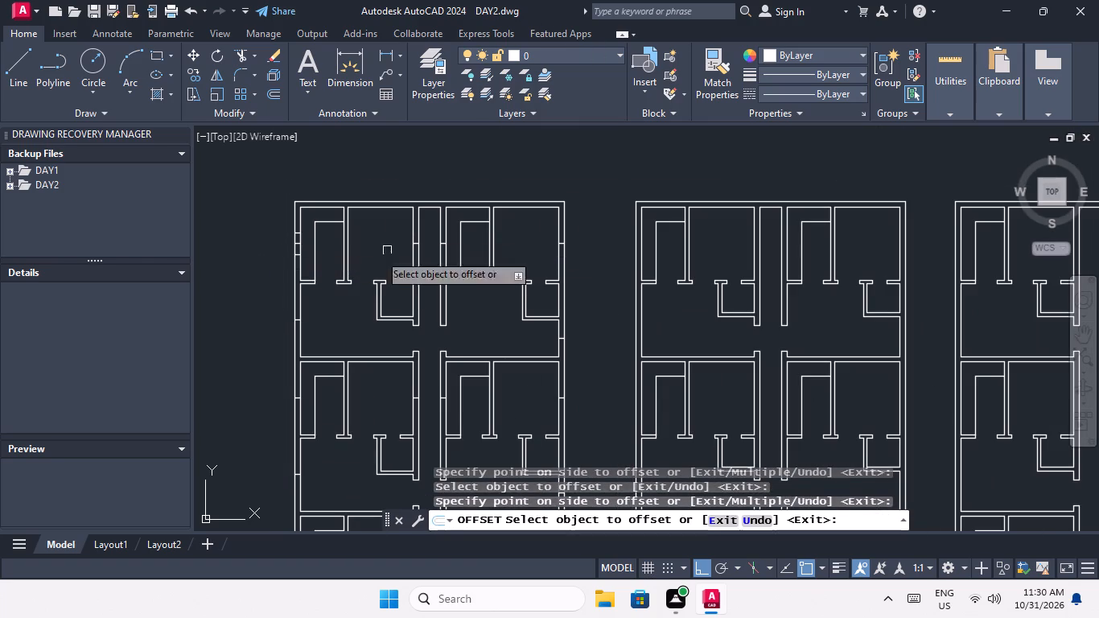
middle_drag(312, 297, 340, 224)
scroll(328, 250, up, 3)
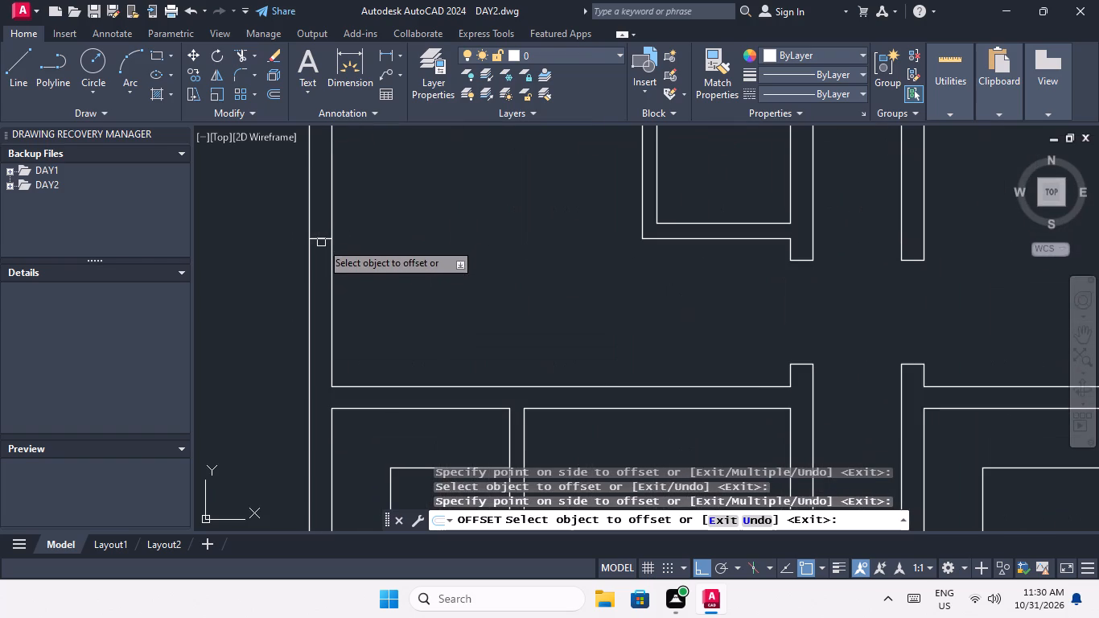
drag(321, 240, 325, 222)
drag(333, 197, 335, 208)
drag(319, 239, 323, 247)
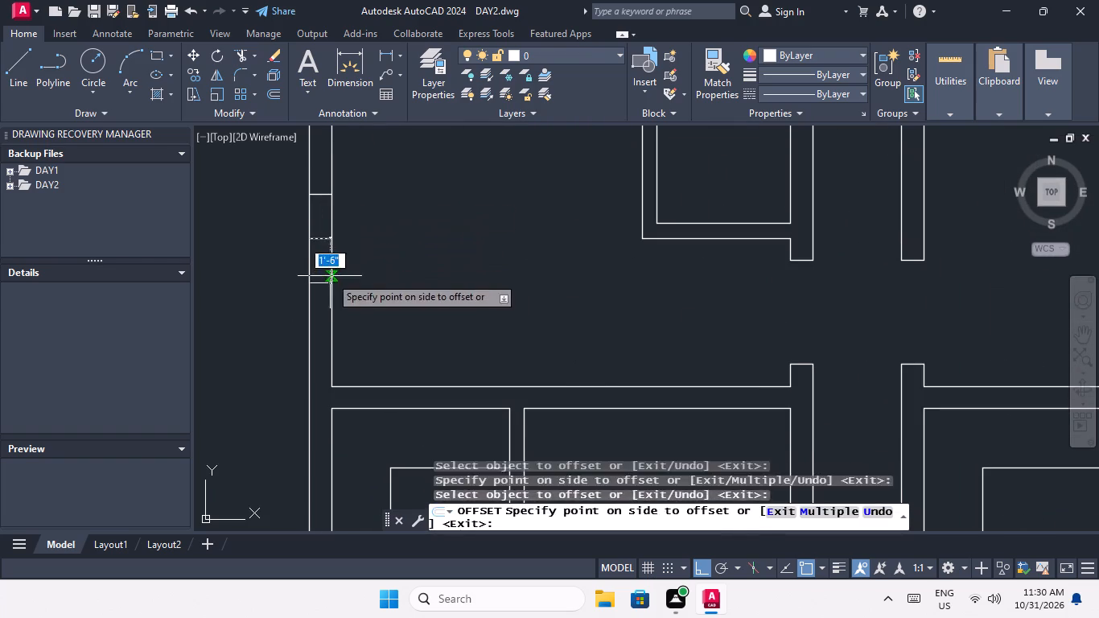
click(330, 276)
Offset the outer west wall's midpoint line at the second row's upper room by 1'6" both above and below.
scroll(356, 203, down, 4)
scroll(352, 254, up, 4)
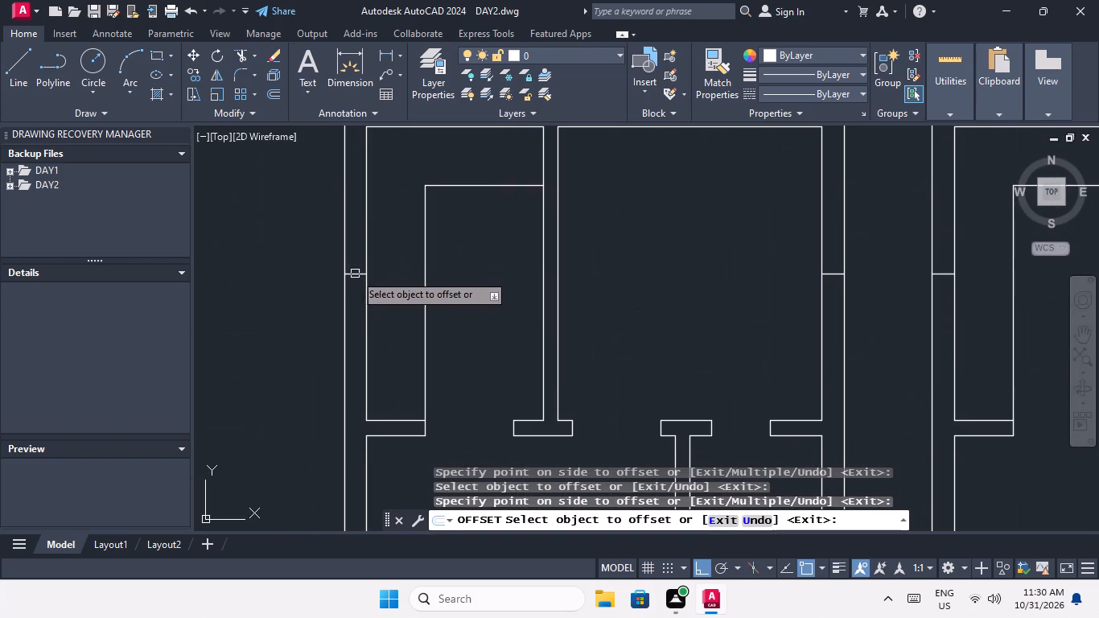
click(355, 274)
click(358, 223)
click(356, 275)
click(358, 299)
scroll(368, 243, down, 3)
scroll(365, 261, up, 4)
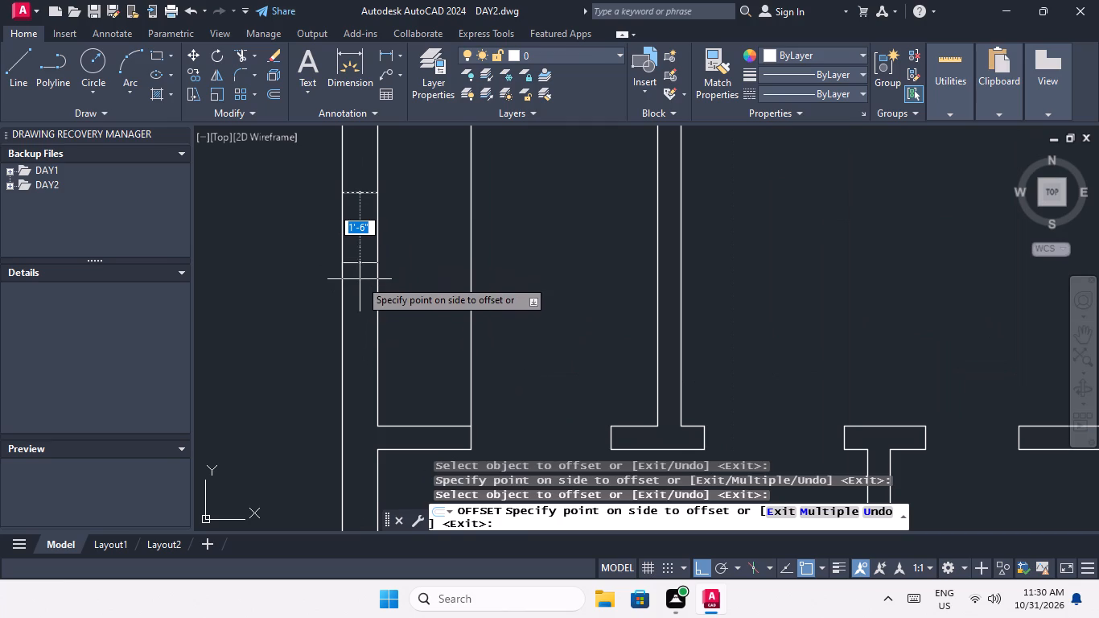
click(360, 278)
Offset the outer west wall's midpoint line at the second row's lower room by 1'6" both above and below.
scroll(368, 243, down, 4)
middle_drag(393, 293, 388, 257)
scroll(365, 283, up, 4)
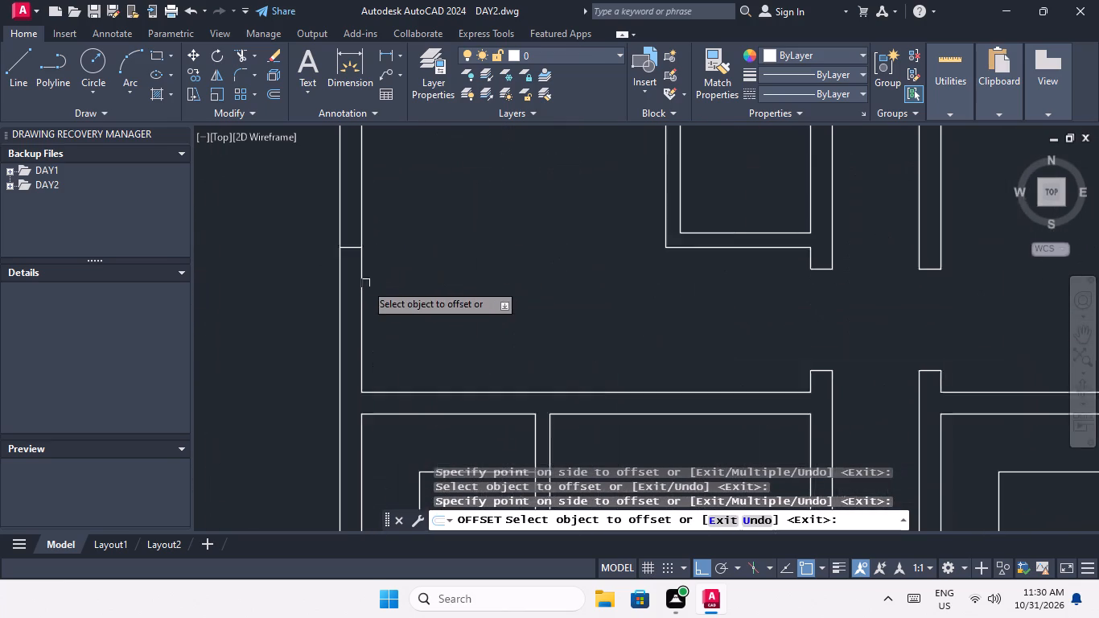
drag(344, 228, 345, 220)
click(352, 192)
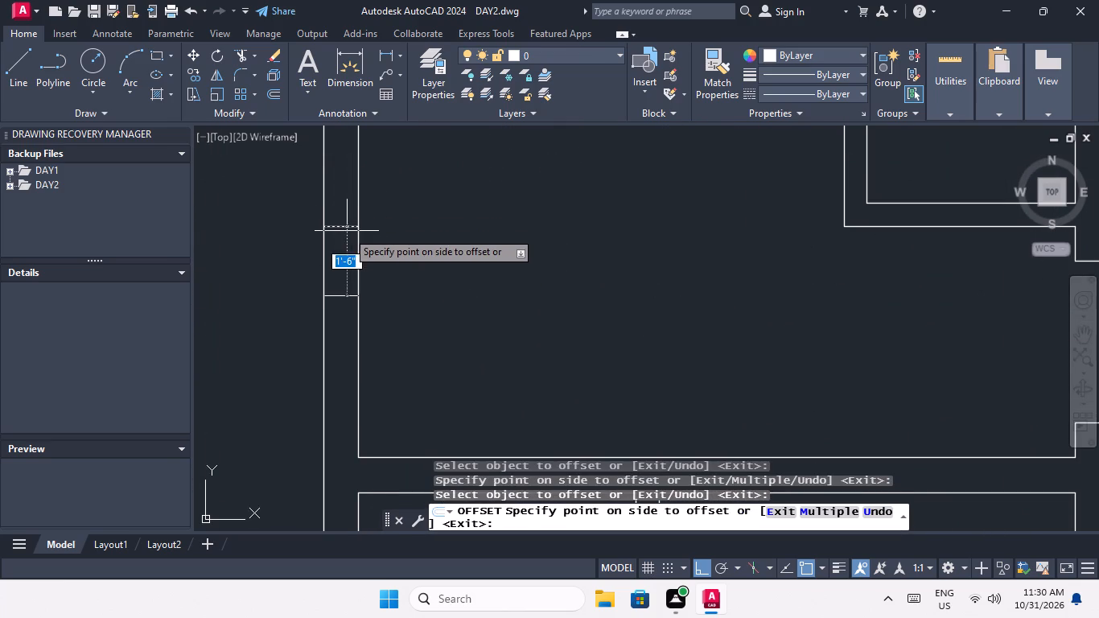
click(344, 199)
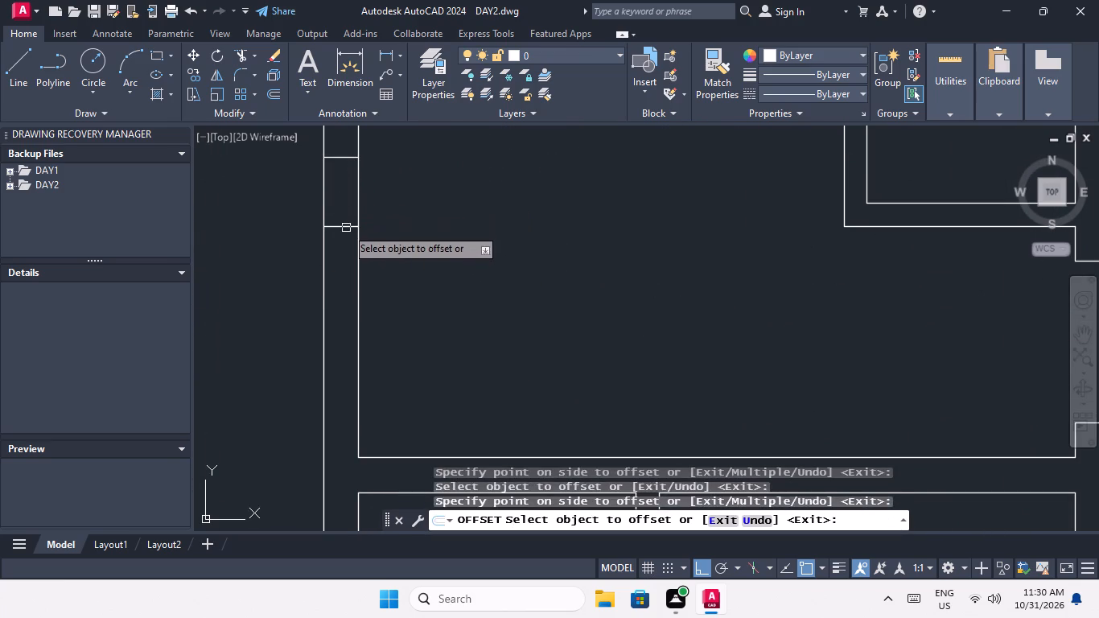
drag(346, 226, 345, 237)
click(344, 286)
Offset the outer west wall's midpoint line at the third row's upper room by 1'6" both above and below.
scroll(367, 242, down, 3)
middle_drag(414, 176, 419, 154)
scroll(364, 349, up, 3)
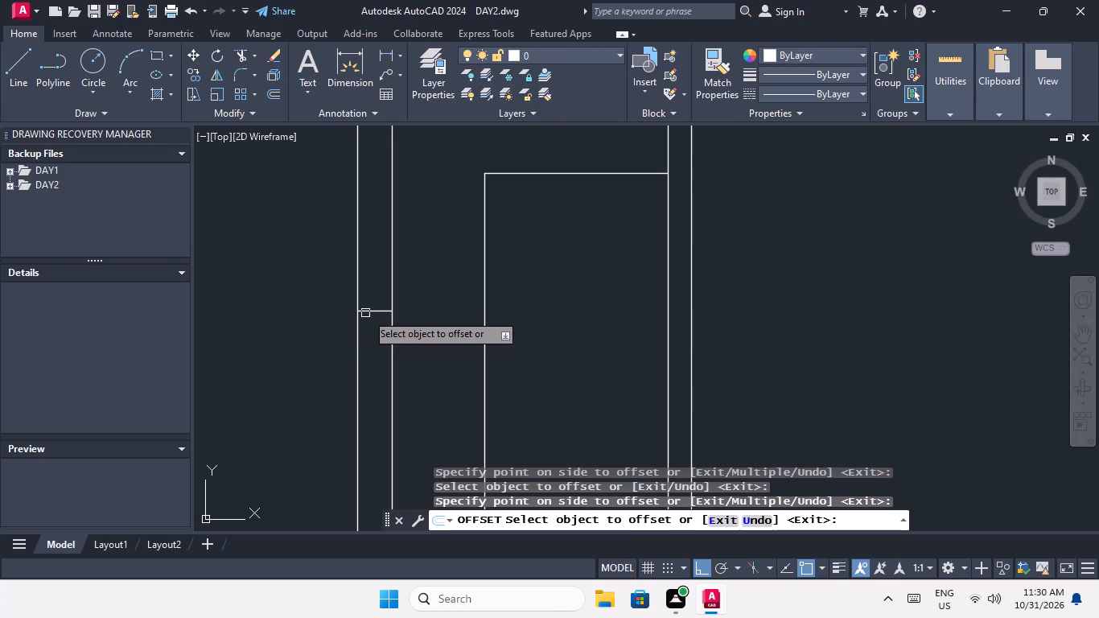
drag(377, 312, 376, 303)
click(383, 235)
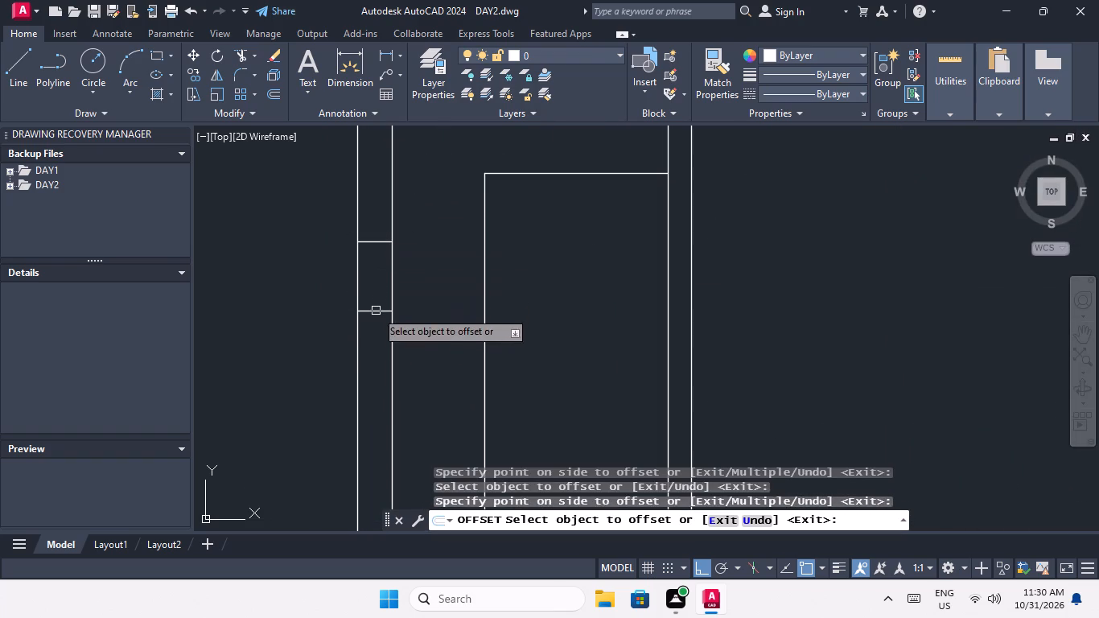
drag(376, 311, 375, 320)
click(373, 362)
Offset the outer west wall's midpoint line at the third row's lower room by 1'6" both above and below.
scroll(380, 284, down, 3)
middle_drag(402, 327, 402, 179)
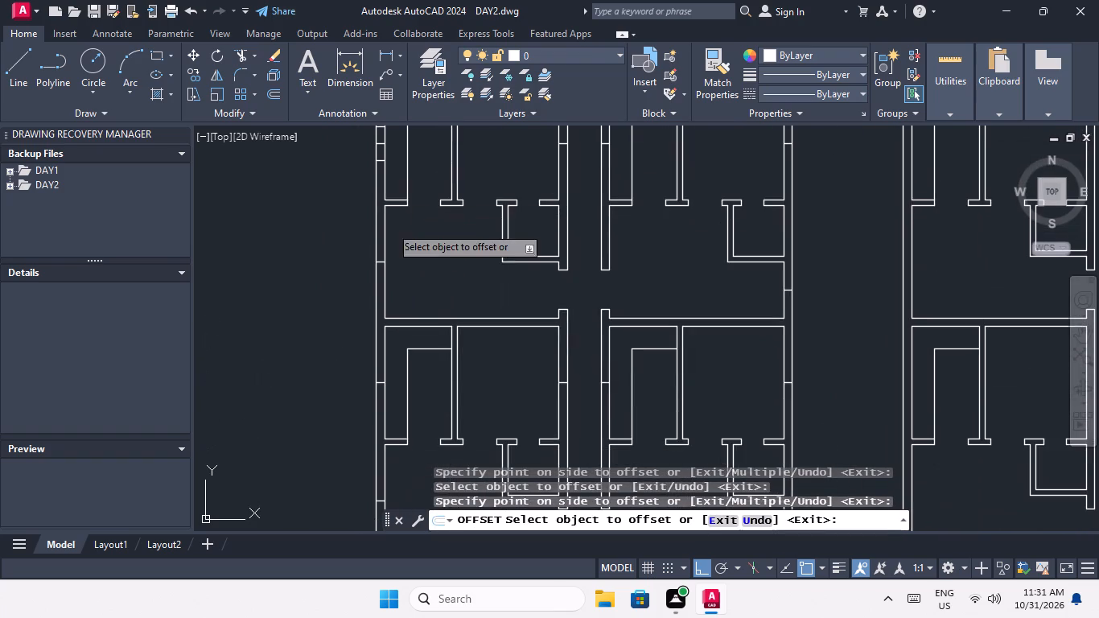
scroll(373, 261, up, 2)
drag(392, 263, 392, 249)
click(392, 189)
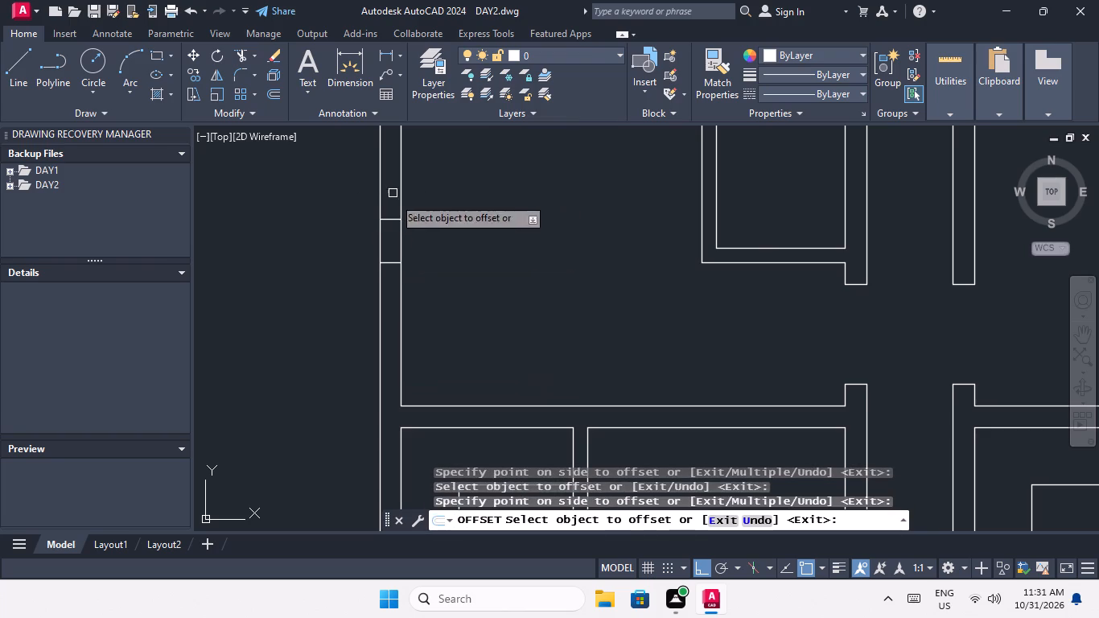
drag(393, 263, 387, 290)
click(379, 316)
Offset the outer west wall's midpoint line at the bottom row's upper room by 1'6" both above and below.
scroll(422, 241, down, 3)
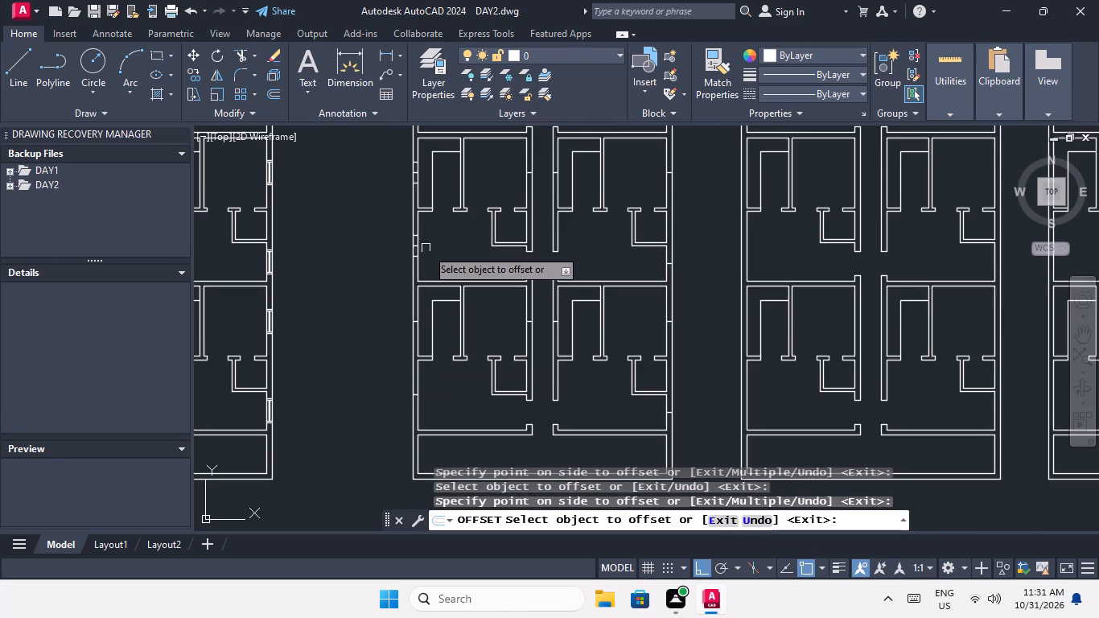
middle_drag(437, 240, 435, 248)
scroll(417, 336, up, 2)
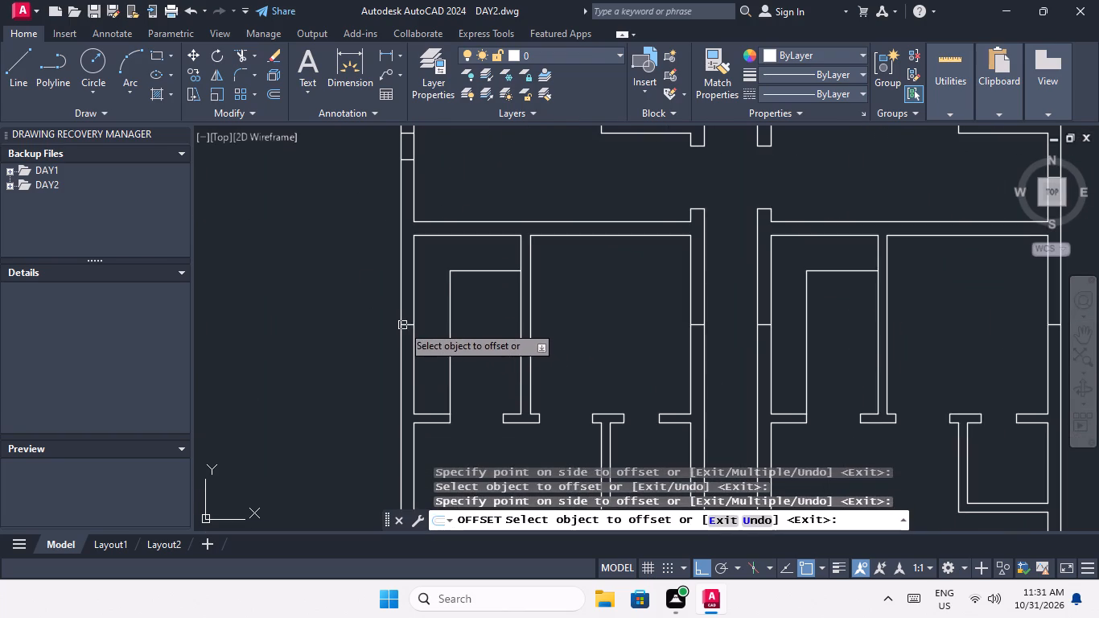
scroll(402, 325, up, 3)
drag(418, 319, 418, 310)
click(428, 249)
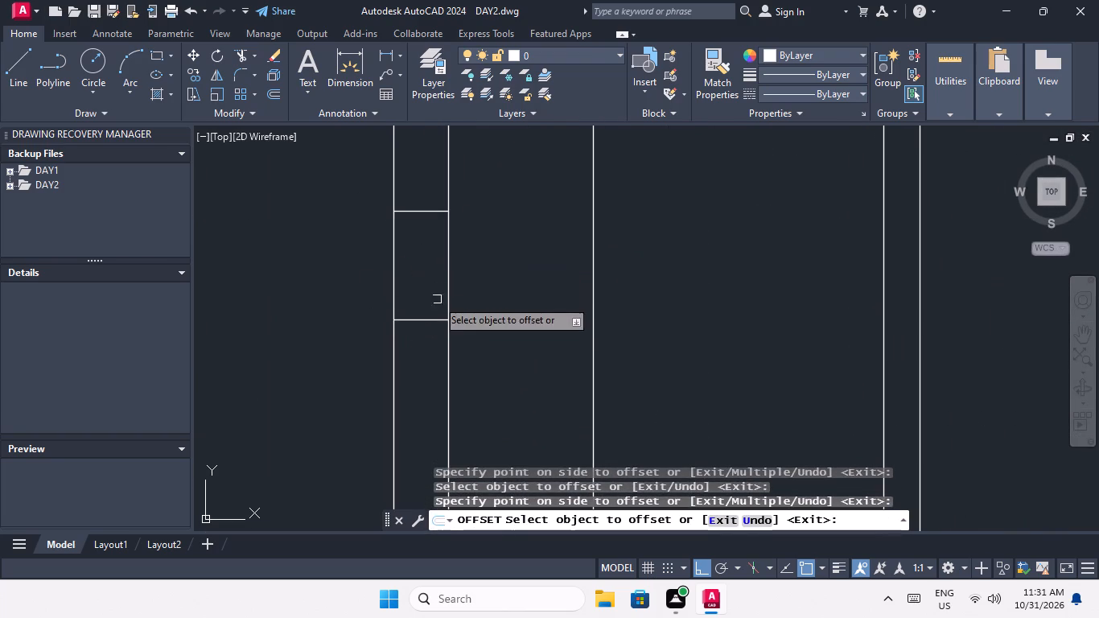
drag(423, 320, 423, 336)
click(426, 389)
Offset the outer west wall's midpoint line at the bottom row's lower room by 1'6" both above and below.
scroll(428, 282, down, 3)
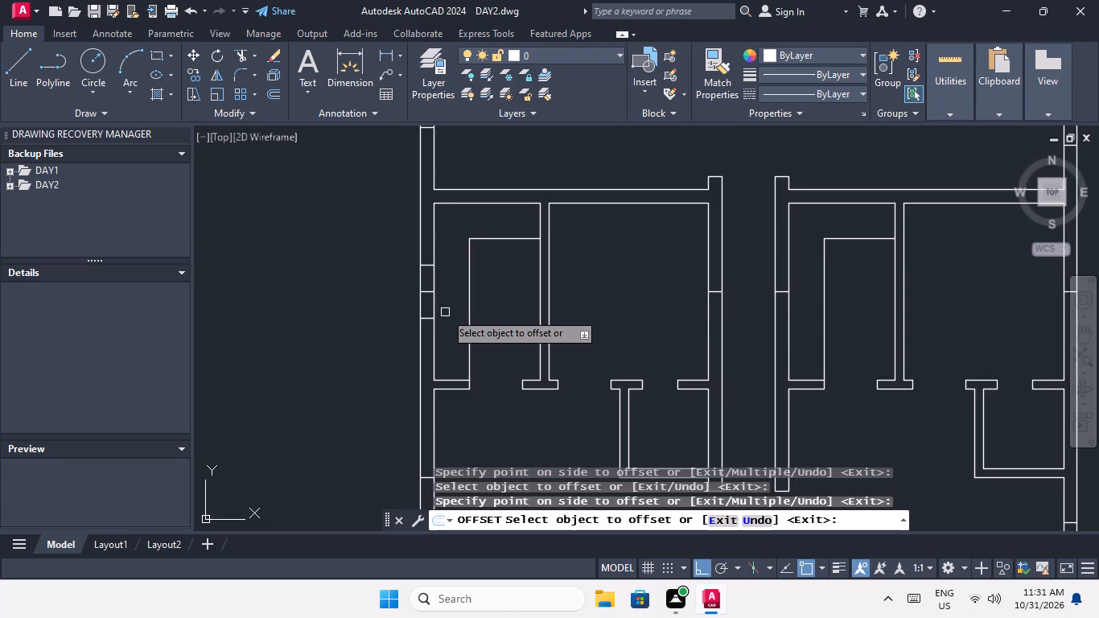
middle_drag(442, 311, 430, 178)
scroll(407, 355, up, 2)
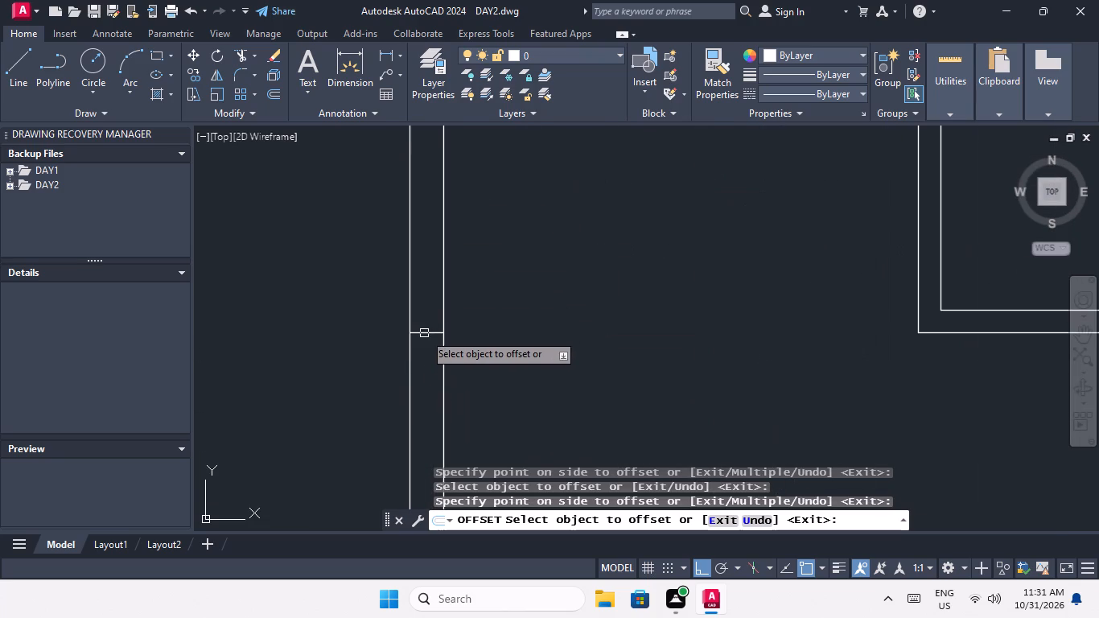
click(424, 333)
drag(424, 251, 425, 264)
click(424, 332)
click(426, 371)
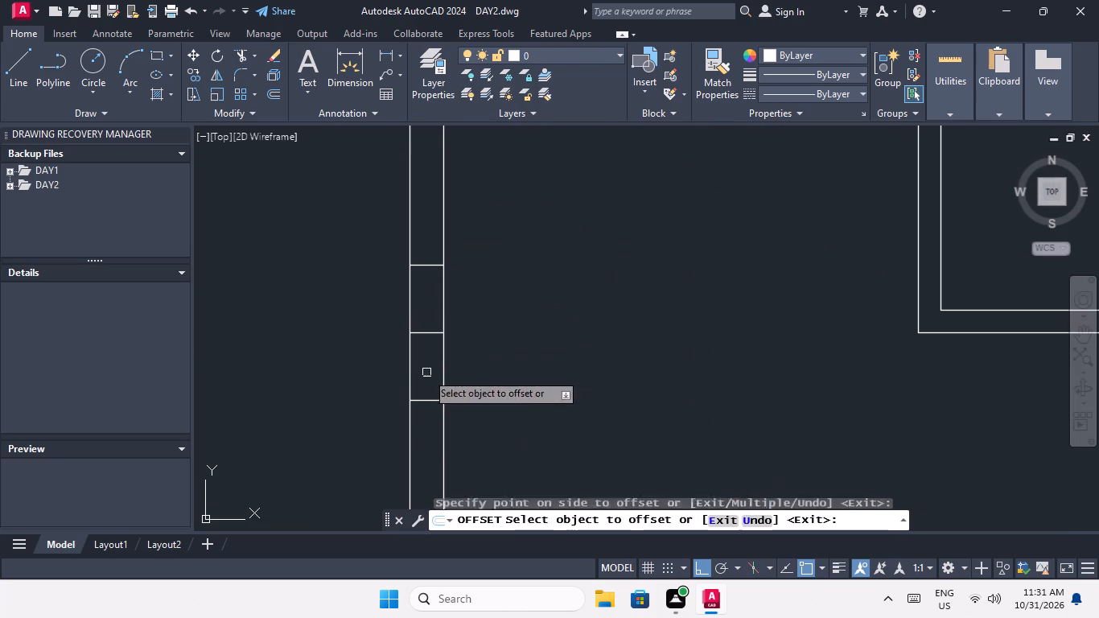
Offset the corridor's west wall midpoint line in the bottom row by 1'6" both above and below.
scroll(422, 292, down, 3)
middle_drag(468, 321, 459, 266)
middle_drag(454, 269, 249, 385)
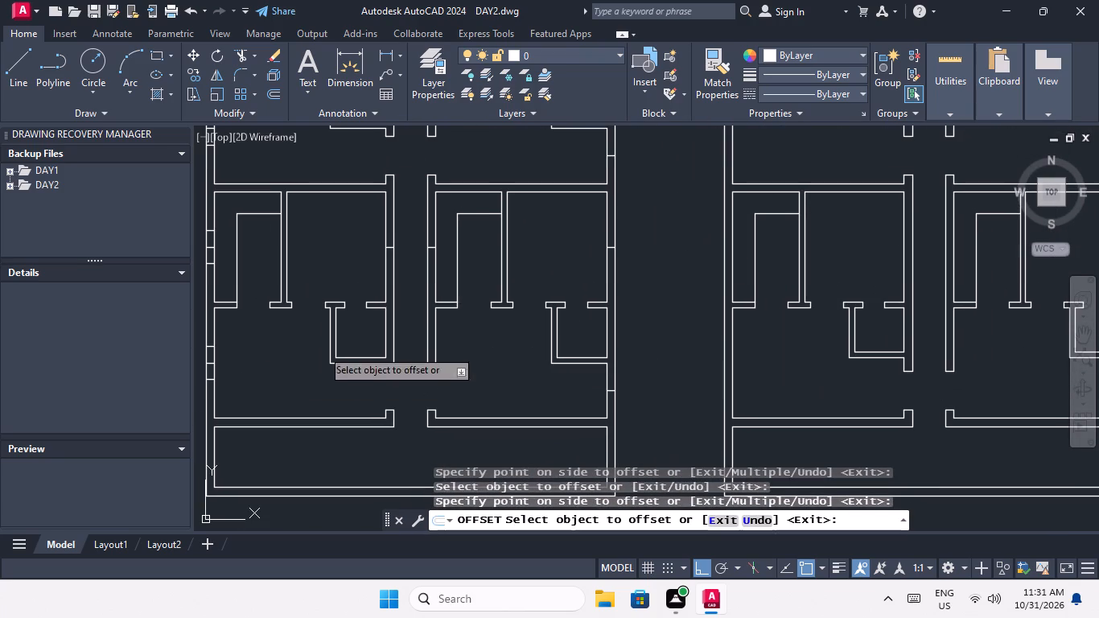
scroll(390, 238, up, 3)
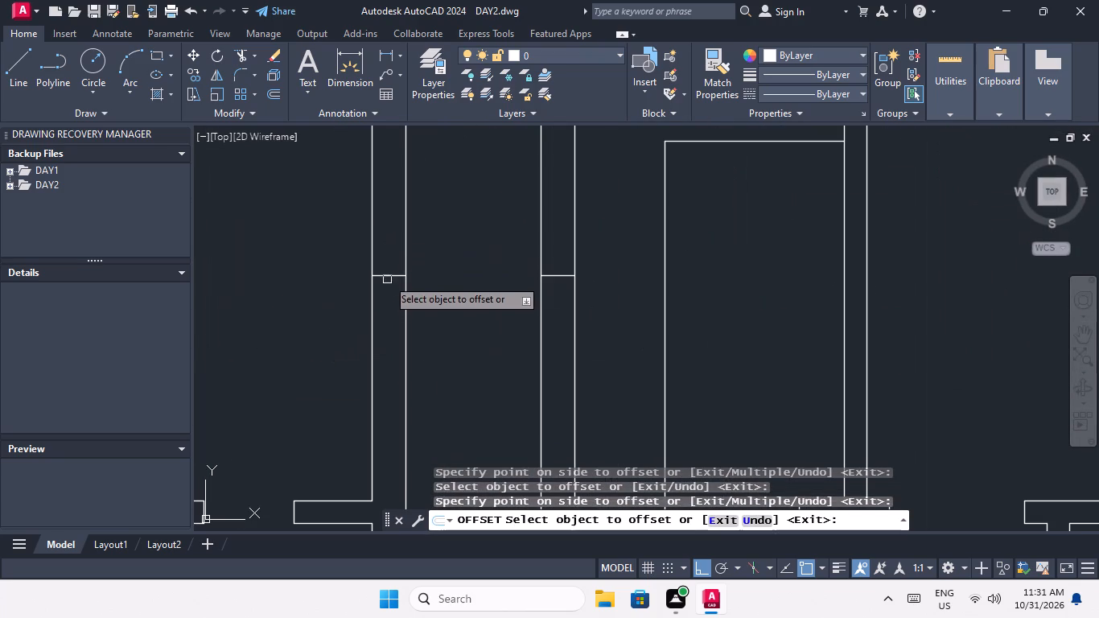
click(389, 277)
click(403, 212)
drag(390, 277, 385, 312)
click(384, 344)
Offset the corridor's west wall midpoint line in the third row by 1'6" both above and below.
scroll(381, 299, down, 3)
middle_drag(410, 278, 410, 422)
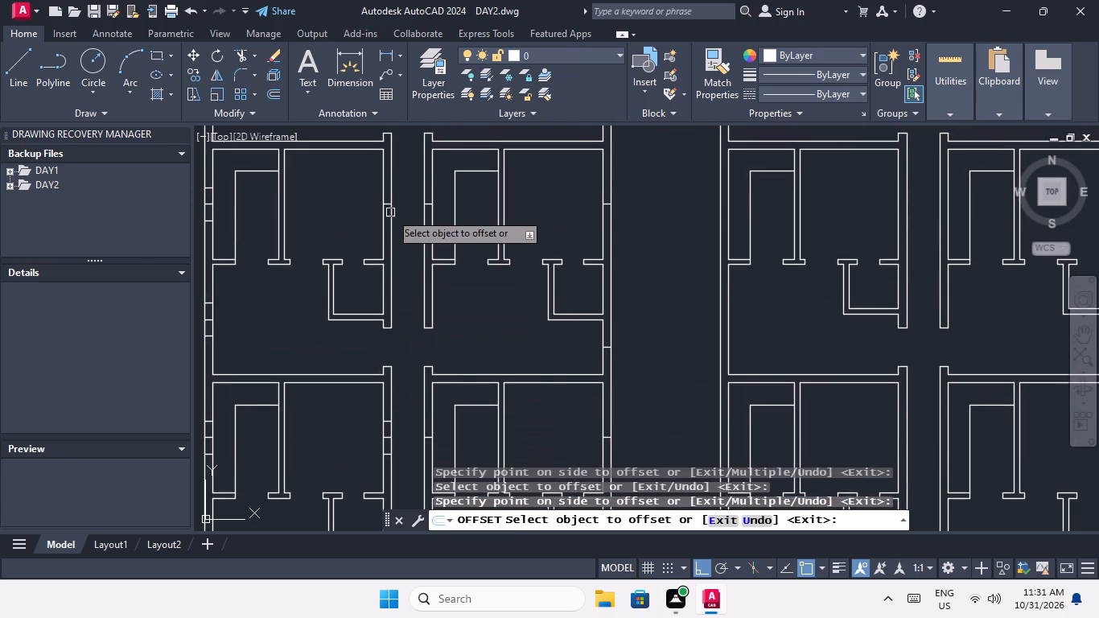
scroll(387, 193, up, 4)
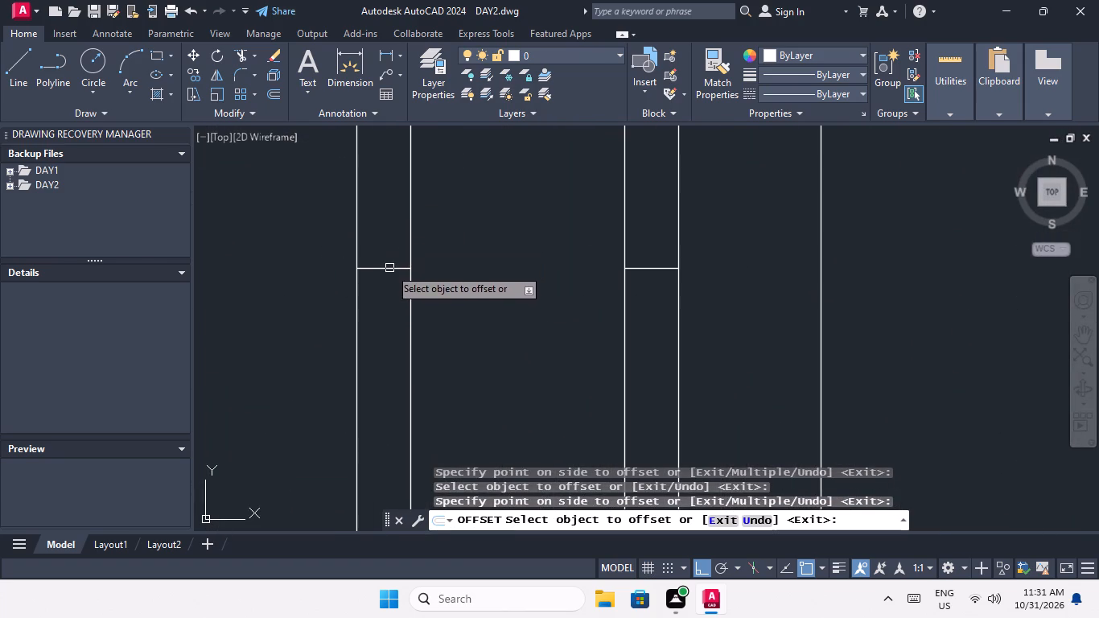
click(389, 268)
drag(389, 209, 392, 218)
click(386, 307)
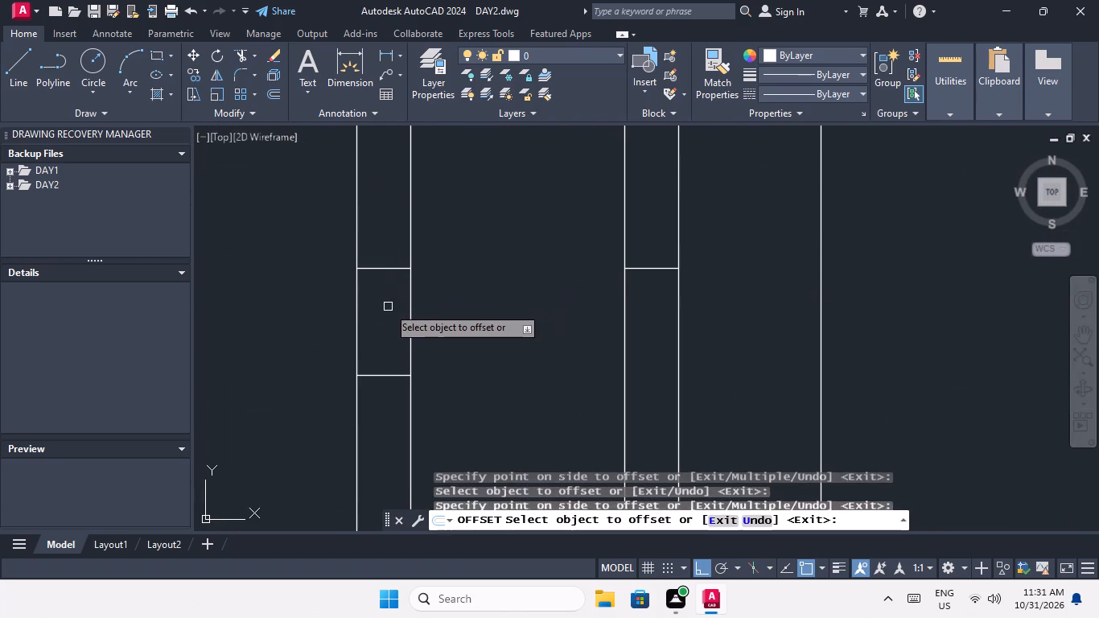
drag(379, 269, 384, 254)
click(392, 204)
Offset the corridor's west wall midpoint line in the second row by 1'6" both above and below.
scroll(393, 205, down, 4)
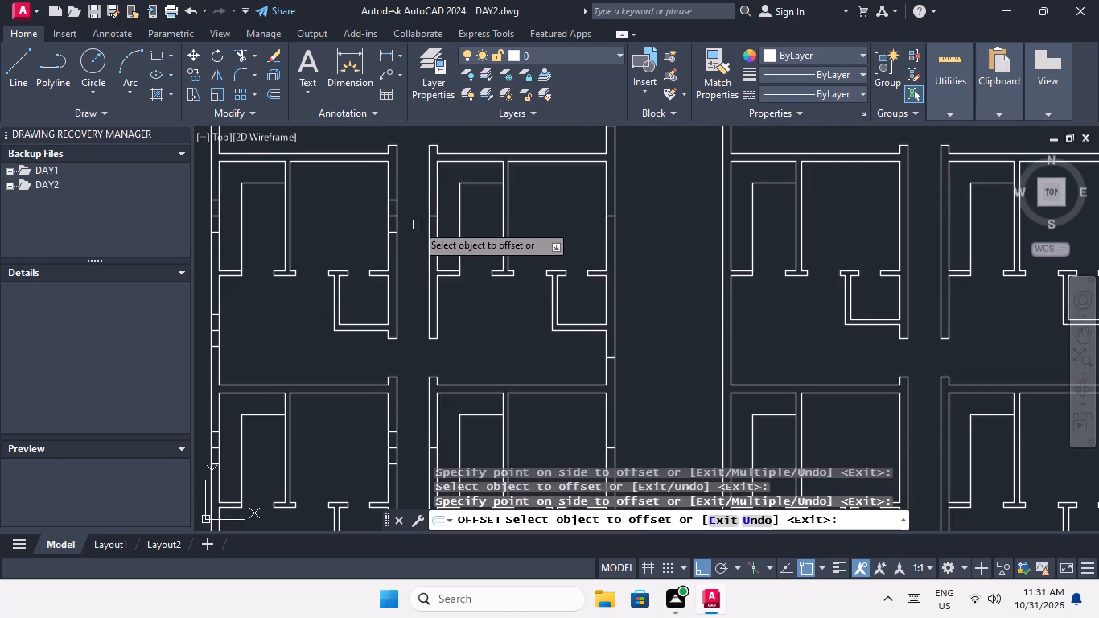
middle_drag(422, 210, 416, 392)
middle_drag(411, 262, 411, 376)
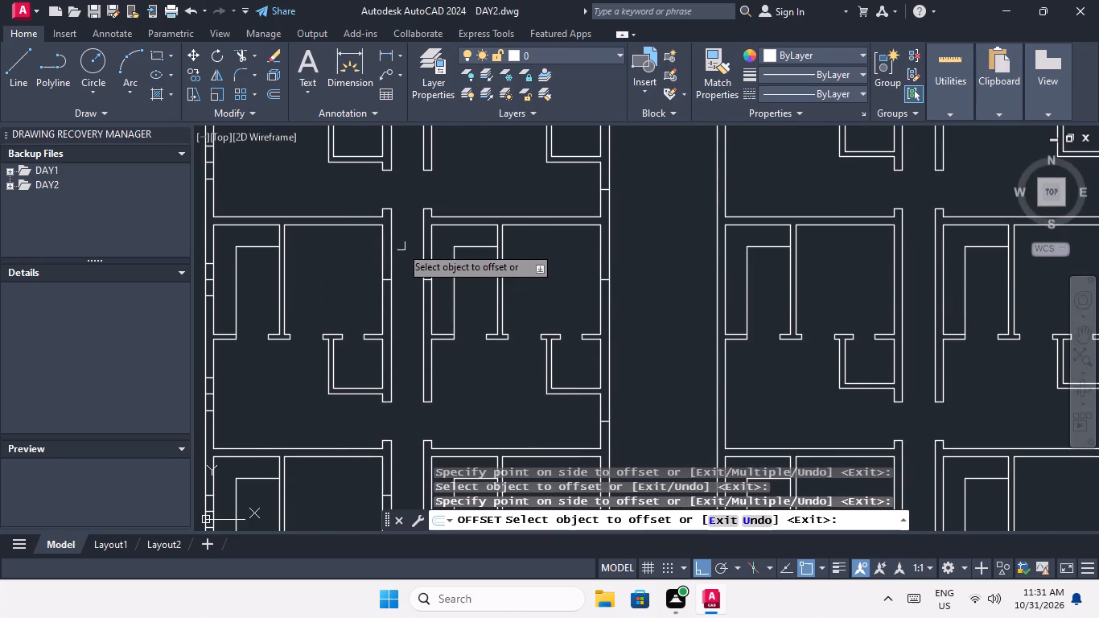
scroll(382, 269, up, 3)
drag(397, 312, 397, 297)
click(410, 236)
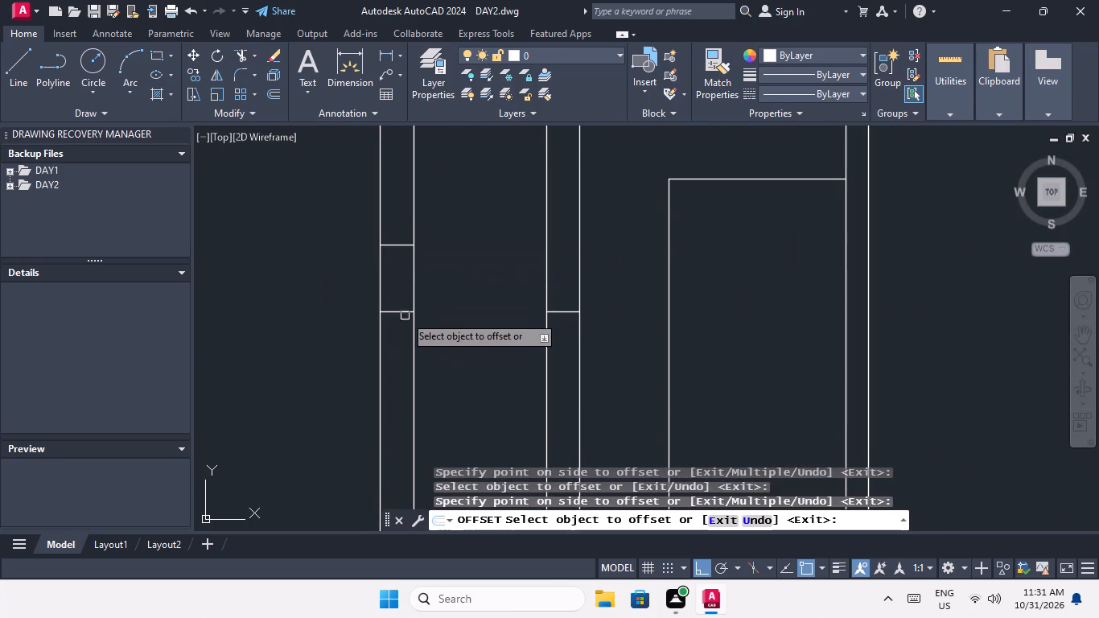
drag(393, 313, 394, 348)
click(401, 388)
Offset the corridor's west wall midpoint line in the top row by 1'6" both above and below.
scroll(415, 328, down, 3)
middle_drag(437, 277, 427, 406)
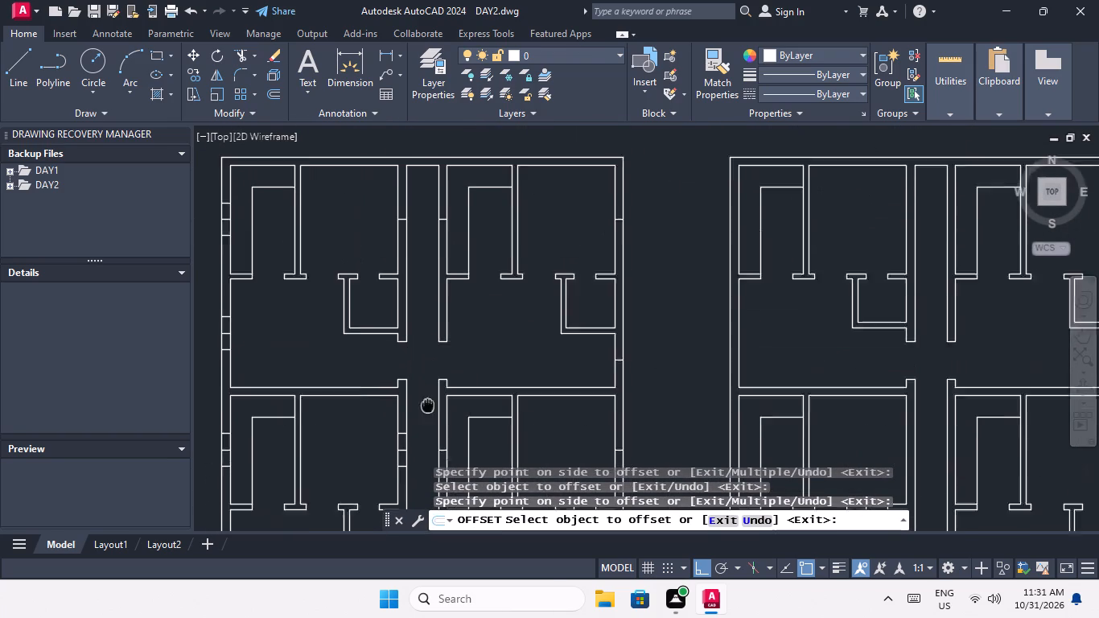
middle_drag(427, 406, 423, 429)
scroll(398, 243, up, 5)
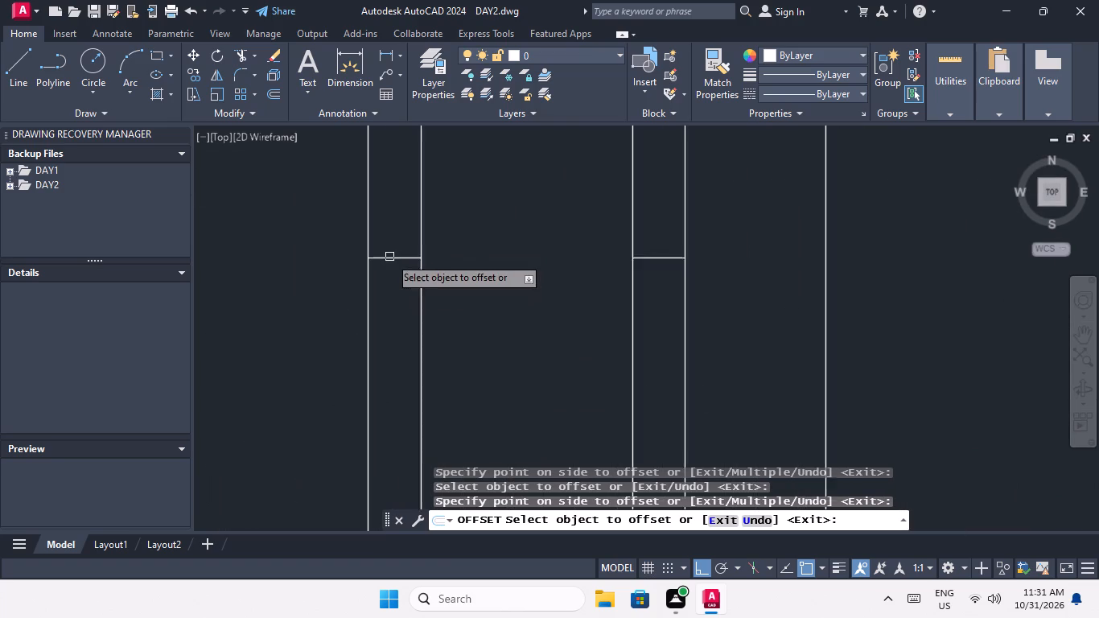
click(393, 258)
click(389, 208)
scroll(401, 259, down, 1)
middle_drag(401, 261, 401, 310)
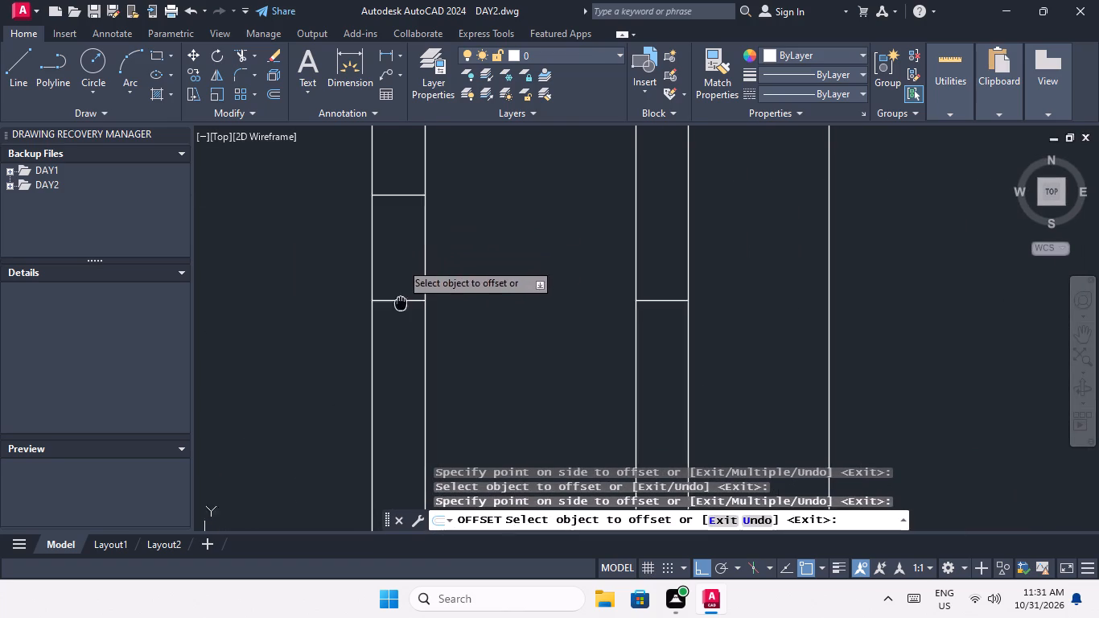
middle_drag(401, 310, 400, 350)
click(401, 346)
click(402, 393)
Offset the corridor's east wall midpoint line in the top row by 1'6" both above and below.
scroll(401, 307, down, 3)
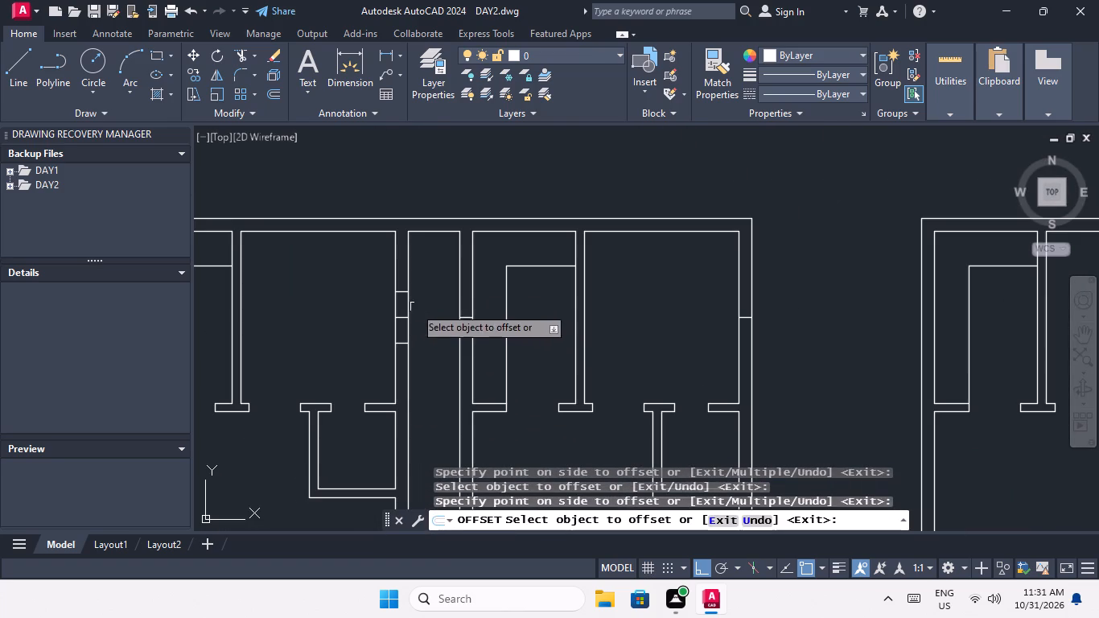
scroll(475, 319, up, 2)
click(451, 315)
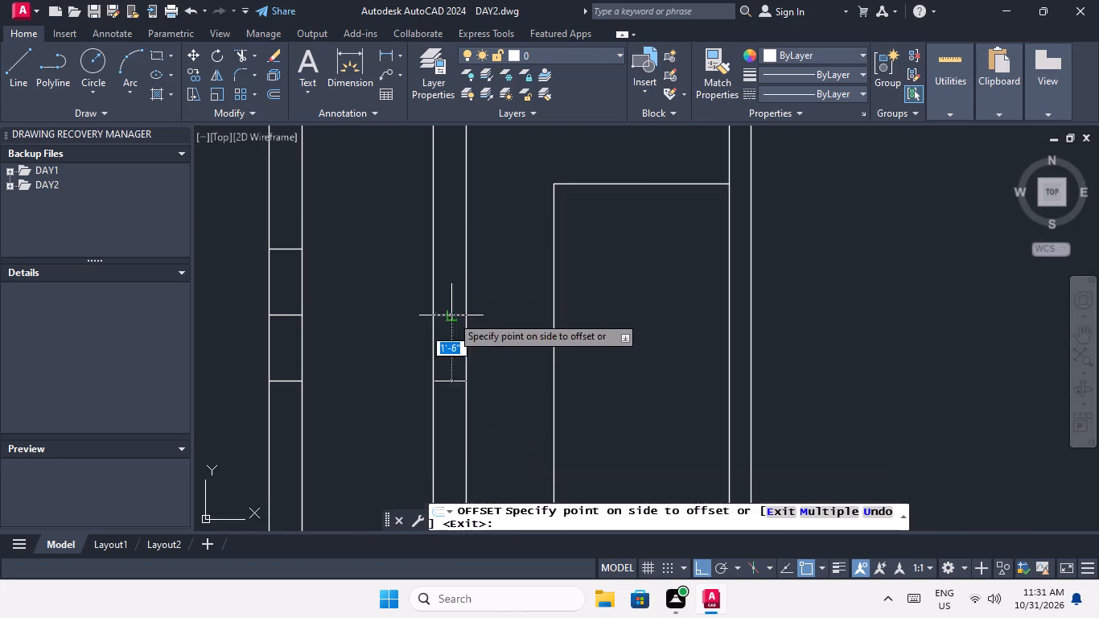
click(434, 245)
drag(452, 317, 450, 332)
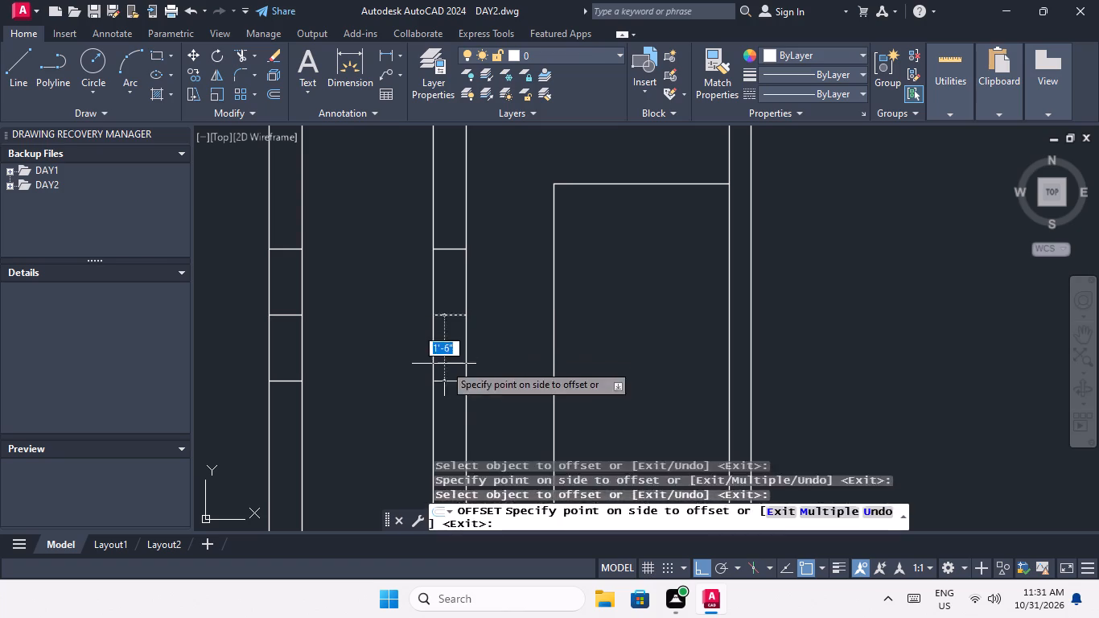
click(444, 364)
Offset the corridor's east wall midpoint line in the second row by 1'6" both above and below.
scroll(426, 274, down, 3)
middle_drag(405, 338, 389, 216)
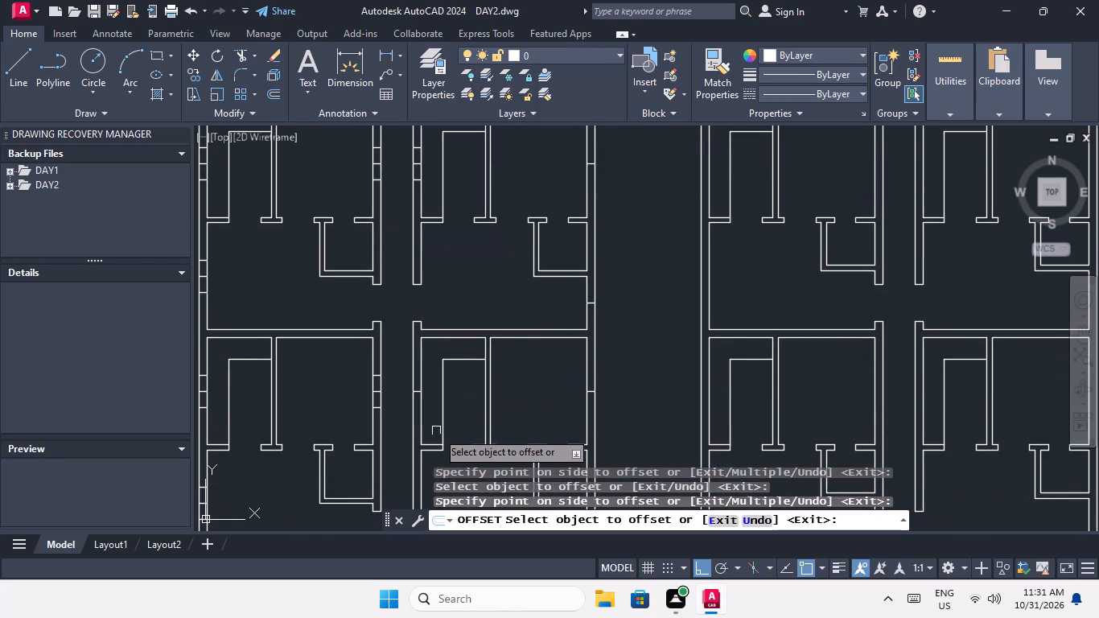
scroll(437, 432, up, 2)
click(387, 333)
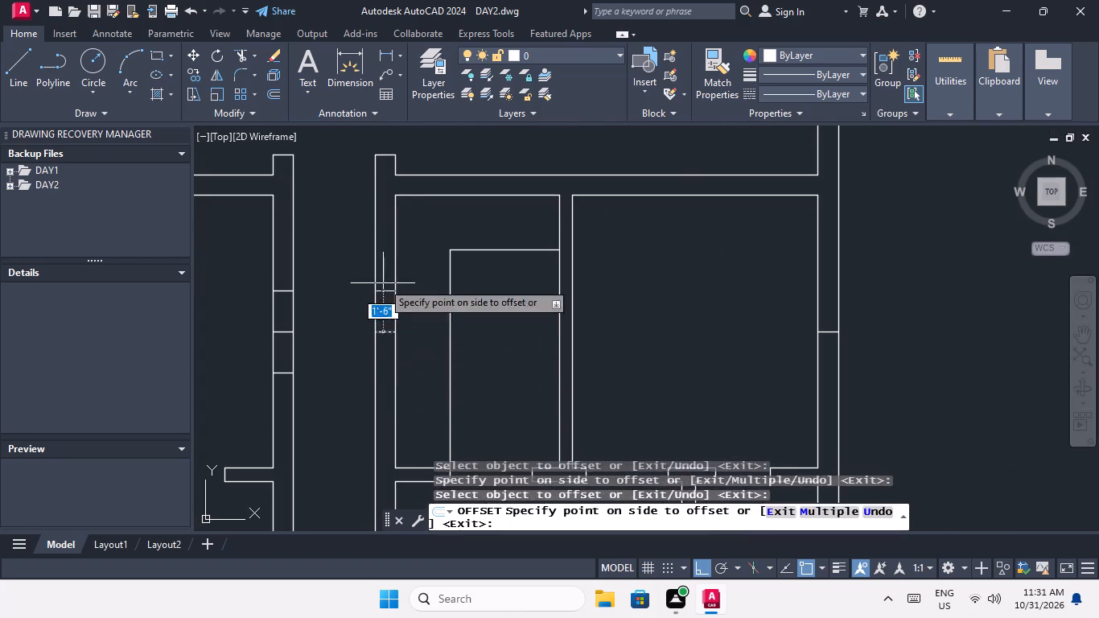
drag(382, 280, 384, 289)
drag(388, 332, 389, 344)
click(389, 367)
Offset the corridor's east wall midpoint line in the third row by 1'6" both above and below.
scroll(397, 284, down, 3)
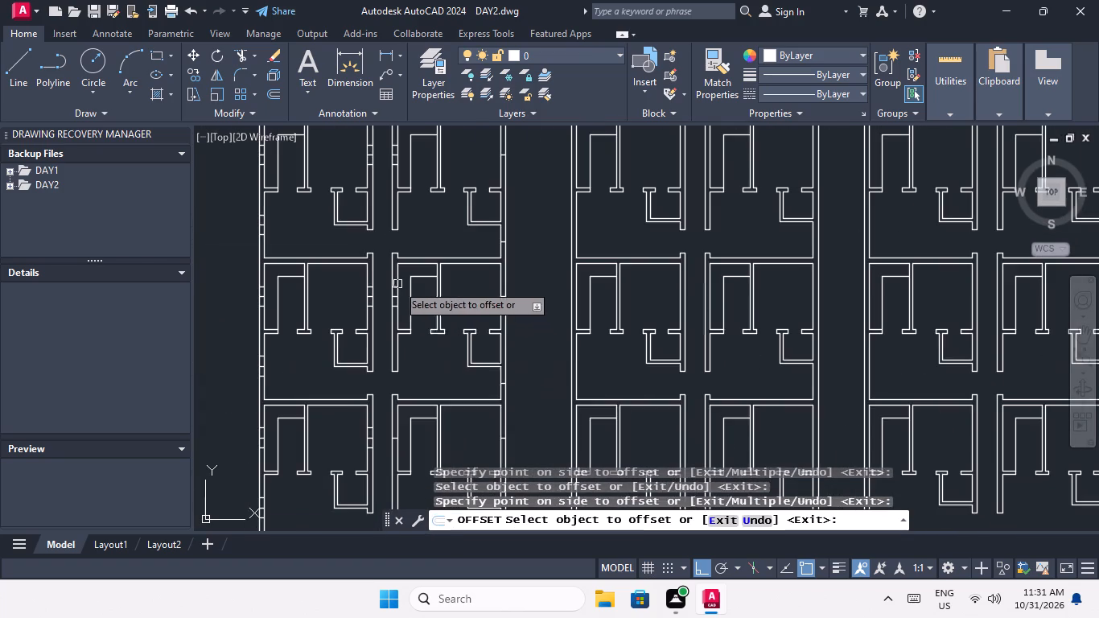
middle_drag(417, 369, 414, 241)
scroll(389, 319, up, 4)
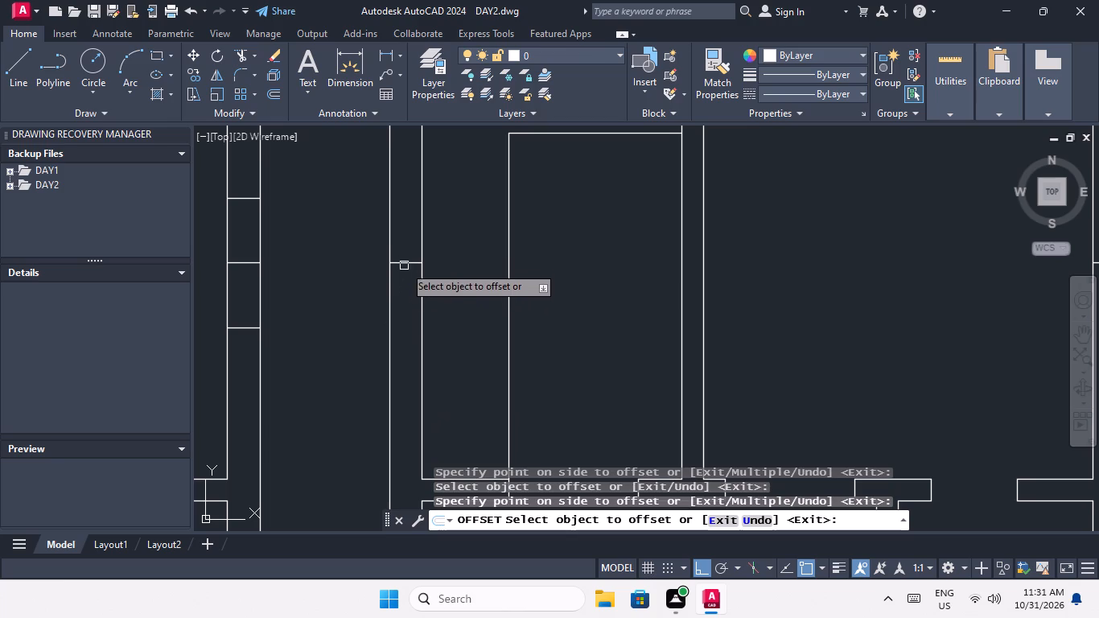
click(405, 266)
click(401, 200)
drag(407, 266, 406, 273)
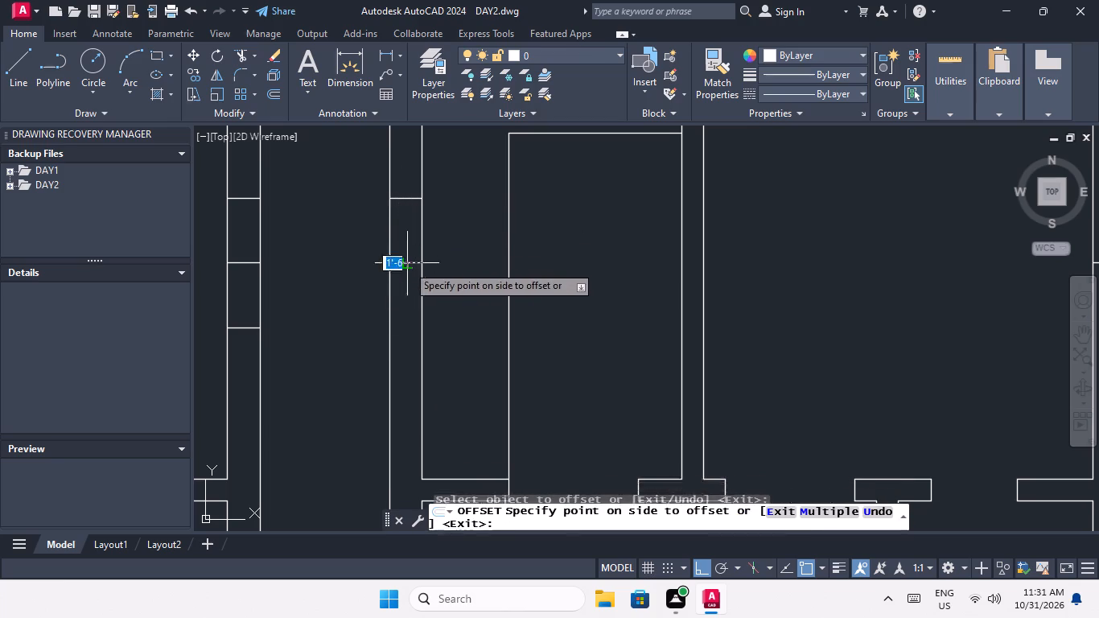
drag(406, 273, 405, 277)
click(403, 303)
scroll(399, 257, down, 3)
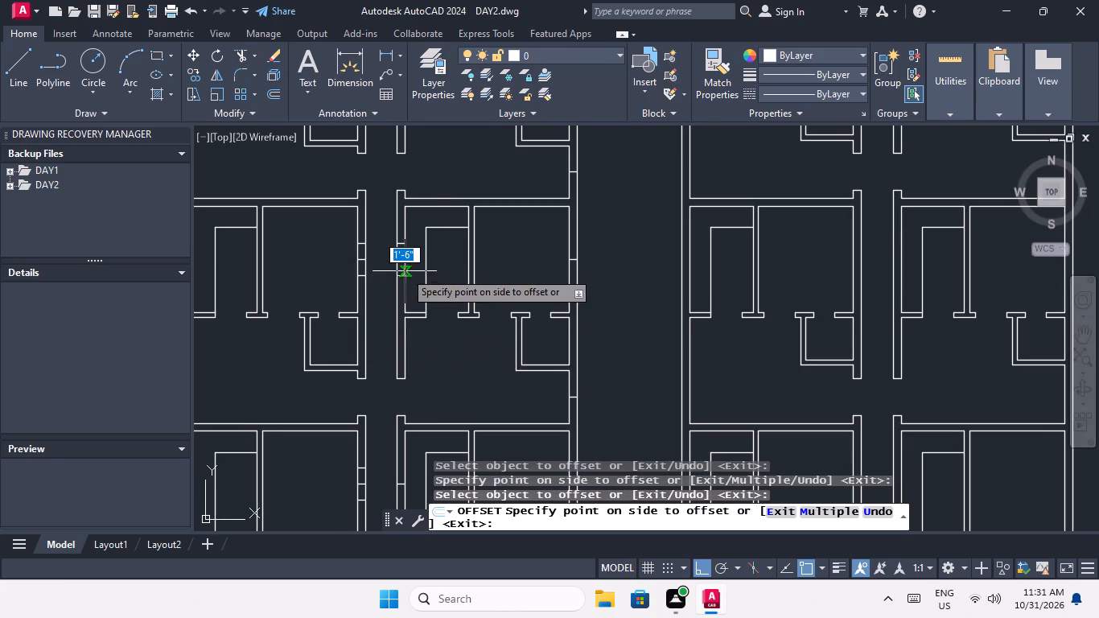
scroll(405, 271, up, 3)
click(391, 279)
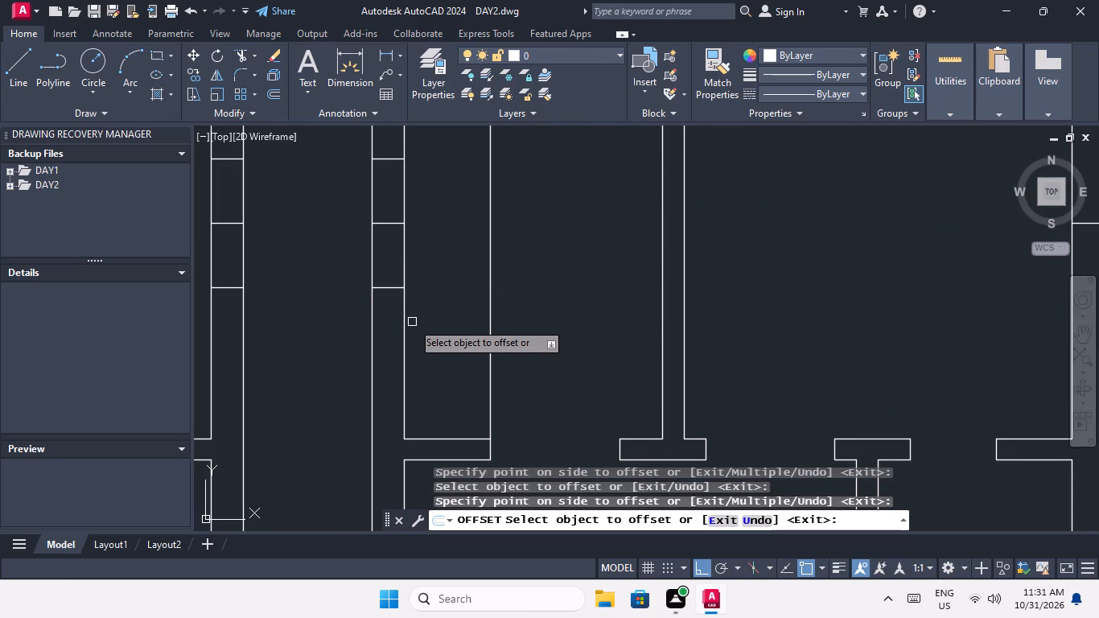
Offset the corridor's east wall midpoint line in the bottom row by 1'6" both above and below.
middle_drag(424, 319, 423, 229)
scroll(423, 220, down, 2)
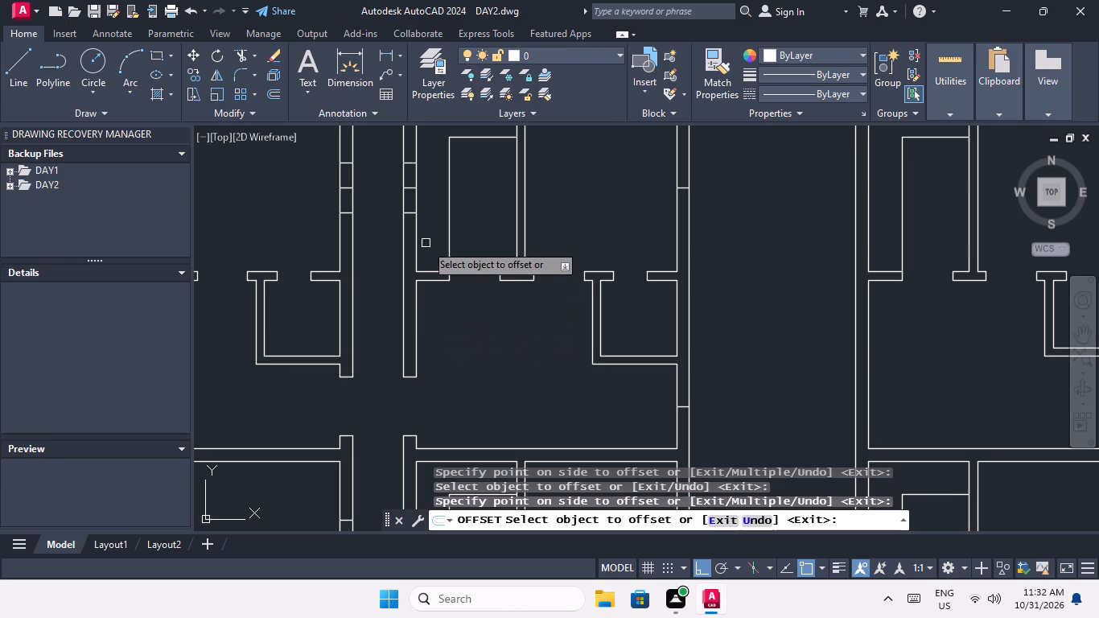
middle_drag(446, 314, 442, 212)
middle_drag(436, 385, 439, 286)
scroll(406, 348, up, 3)
drag(408, 344, 409, 330)
click(417, 274)
drag(410, 344, 412, 365)
drag(420, 417, 422, 403)
Offset the lower midpoint line of the outer east wall's bottom row by 1'6" both above and below.
scroll(423, 295, down, 3)
middle_drag(450, 331, 438, 200)
scroll(441, 216, down, 2)
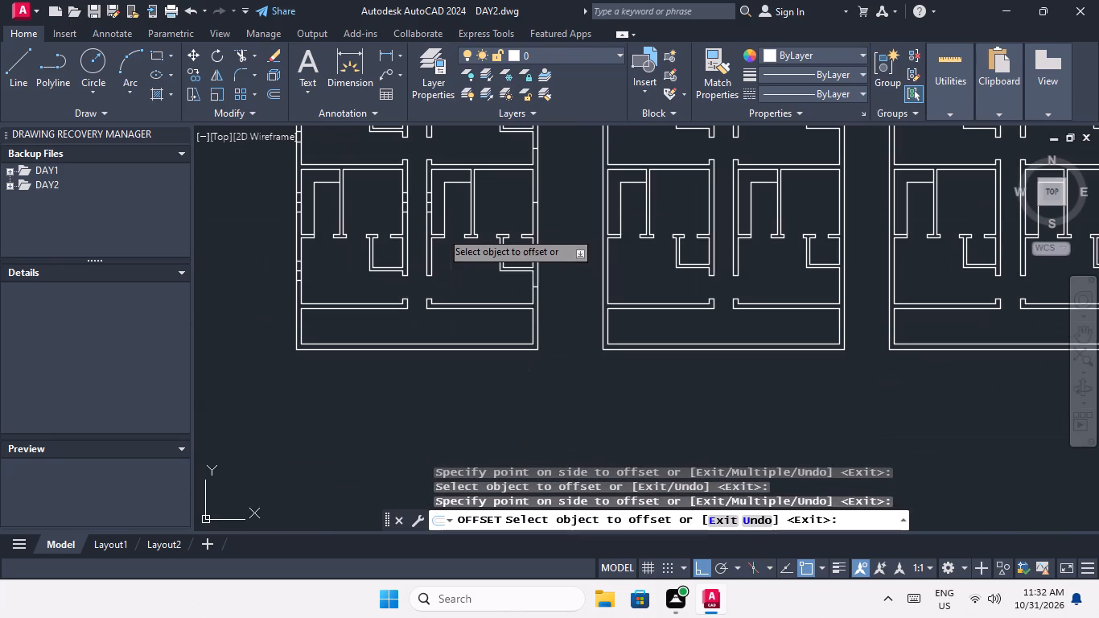
scroll(541, 286, up, 4)
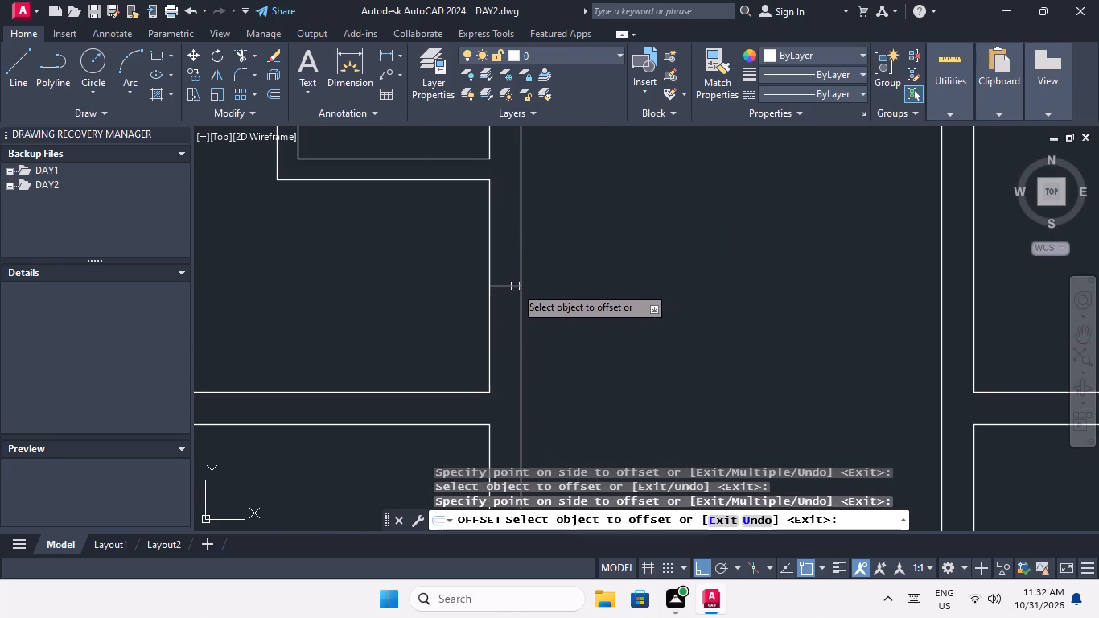
drag(507, 286, 508, 277)
click(510, 212)
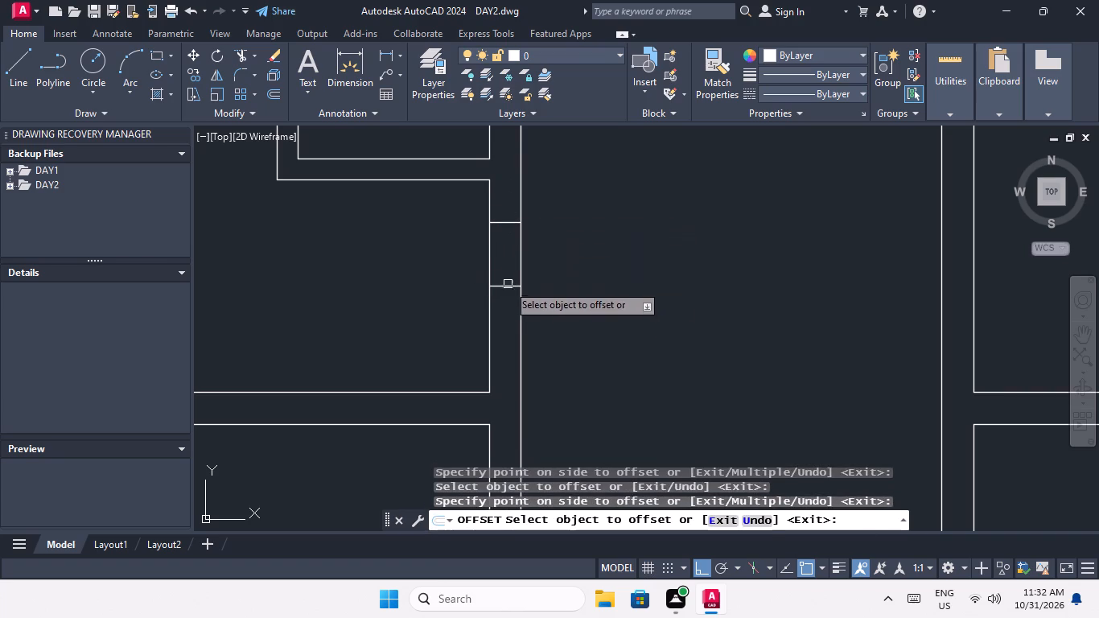
drag(507, 287, 512, 311)
click(519, 339)
Offset the upper midpoint line of the outer east wall's bottom row by 1'6" both above and below.
scroll(589, 282, down, 1)
middle_drag(589, 281, 529, 420)
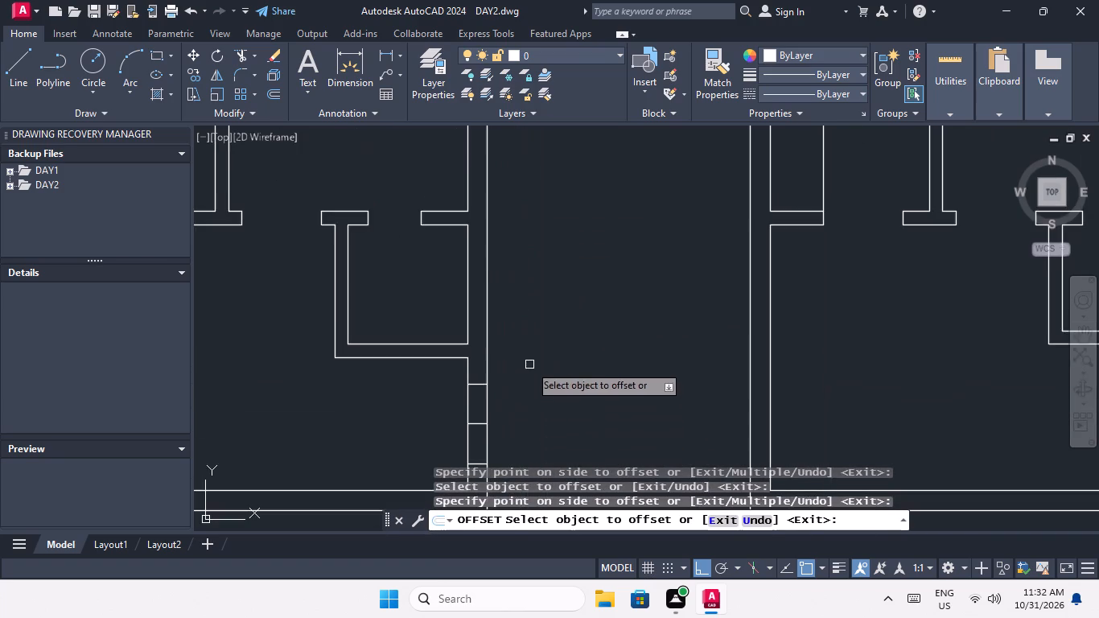
scroll(533, 352, down, 2)
middle_drag(532, 355, 494, 426)
scroll(474, 319, up, 3)
drag(471, 304, 471, 293)
click(479, 224)
drag(479, 306, 478, 319)
click(471, 363)
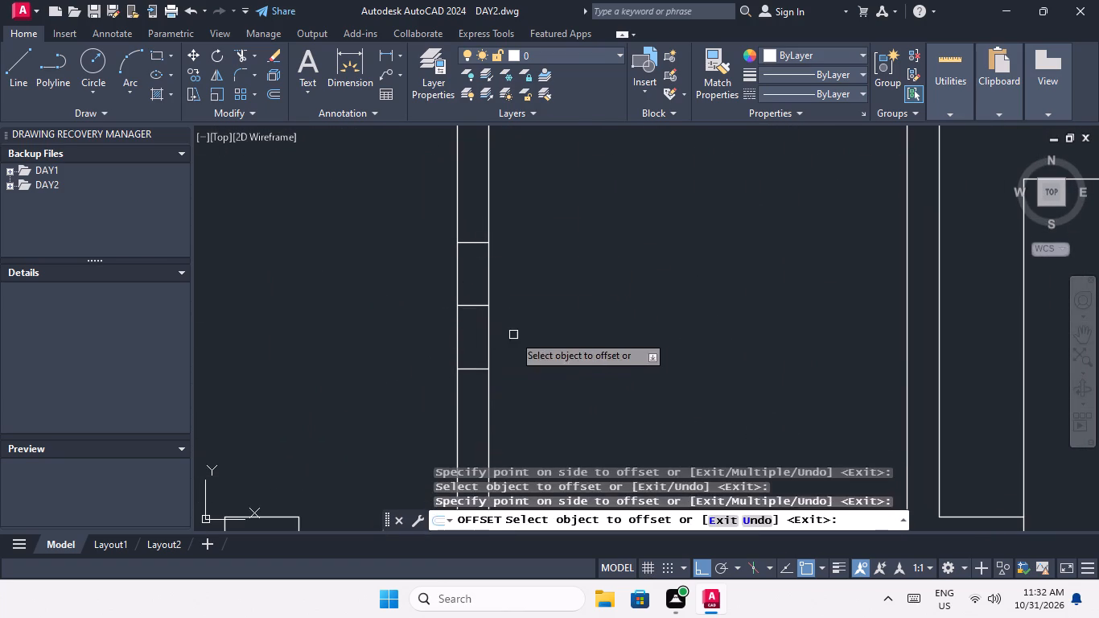
Offset the lower midpoint line of the outer east wall's third row by 1'6" both above and below.
scroll(540, 314, down, 3)
middle_drag(558, 309, 519, 439)
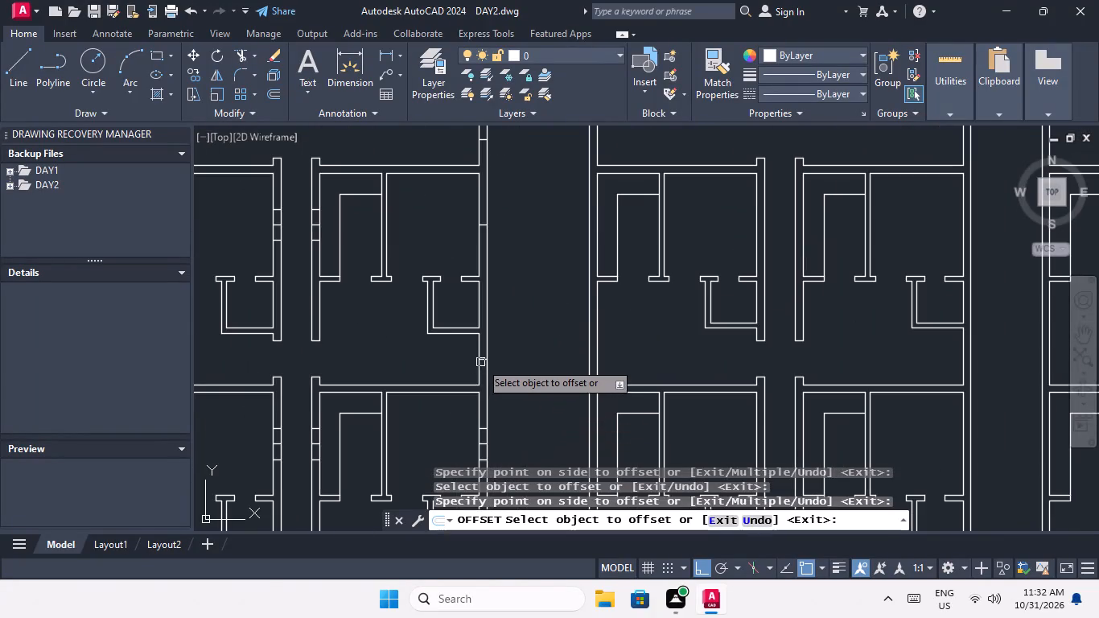
scroll(480, 360, up, 4)
click(500, 360)
click(491, 288)
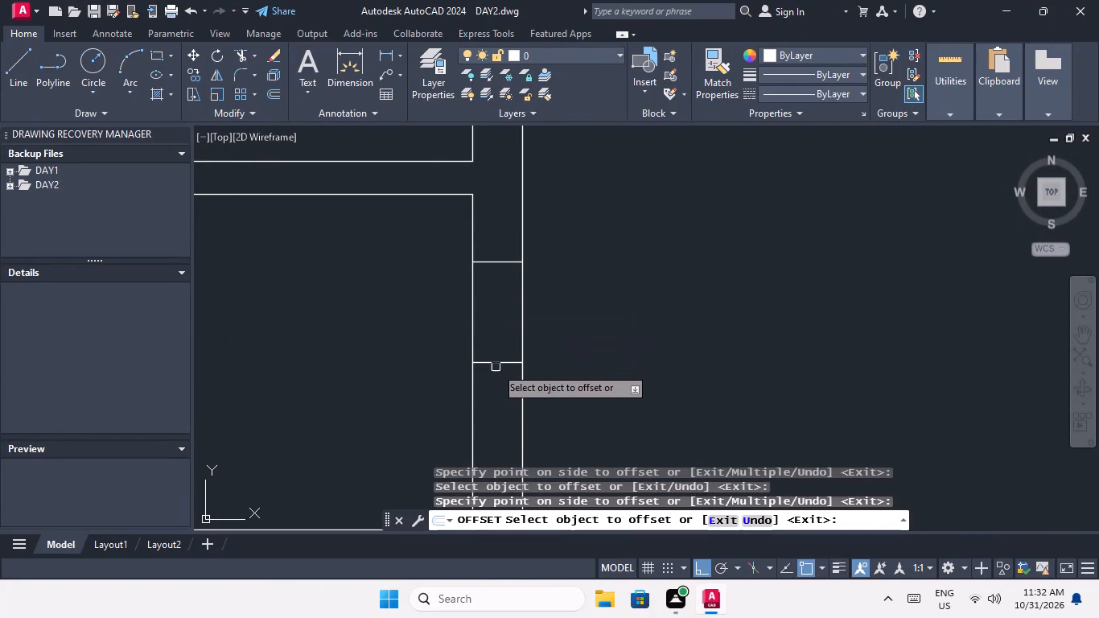
drag(496, 365, 500, 396)
click(500, 409)
Offset the upper midpoint line of the outer east wall's third row by 1'6" both above and below.
scroll(501, 350, down, 3)
middle_drag(541, 334, 524, 414)
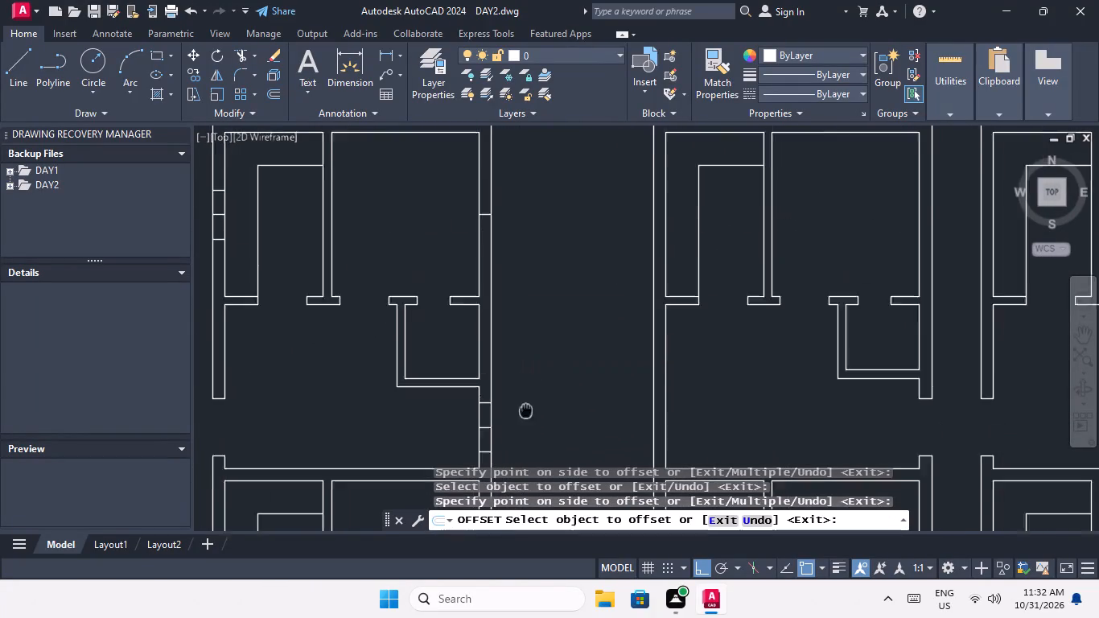
middle_drag(524, 414, 517, 432)
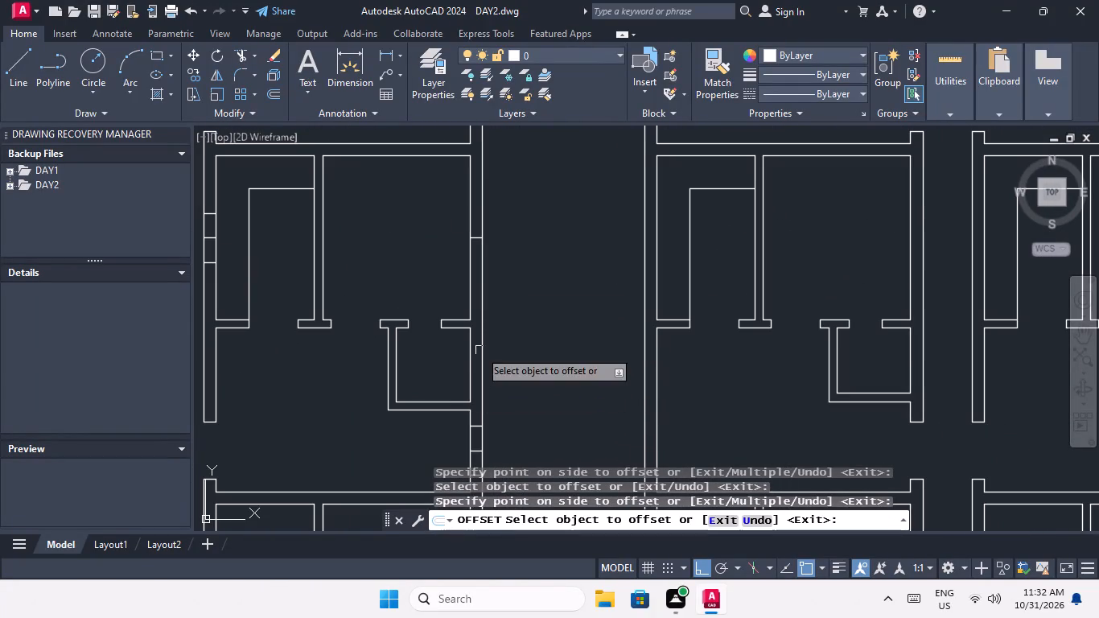
scroll(479, 240, up, 2)
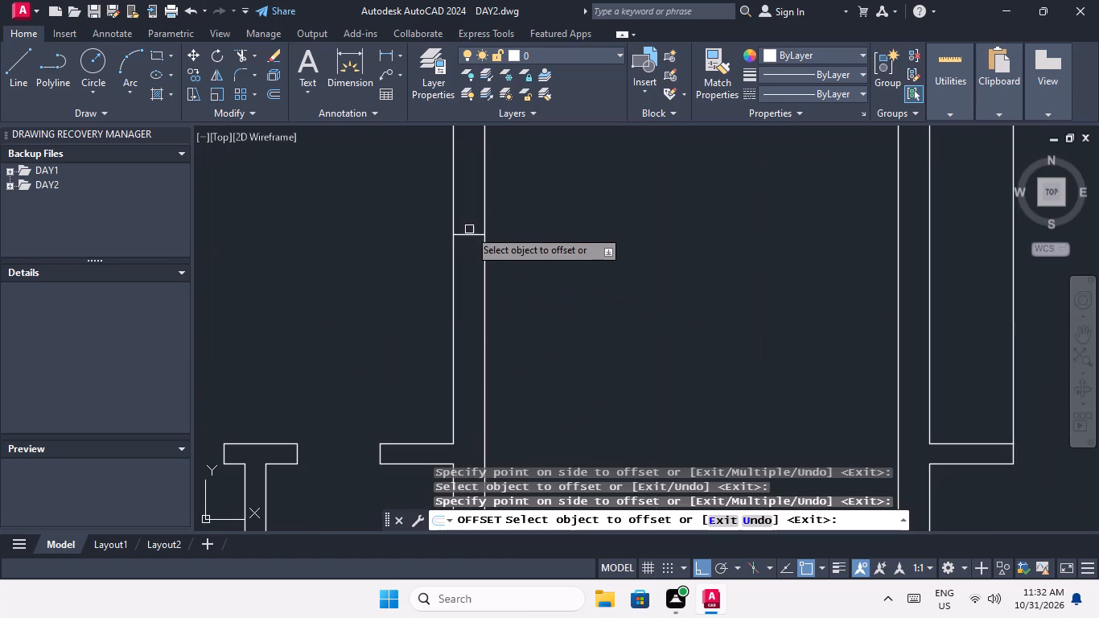
drag(470, 235, 468, 224)
click(468, 197)
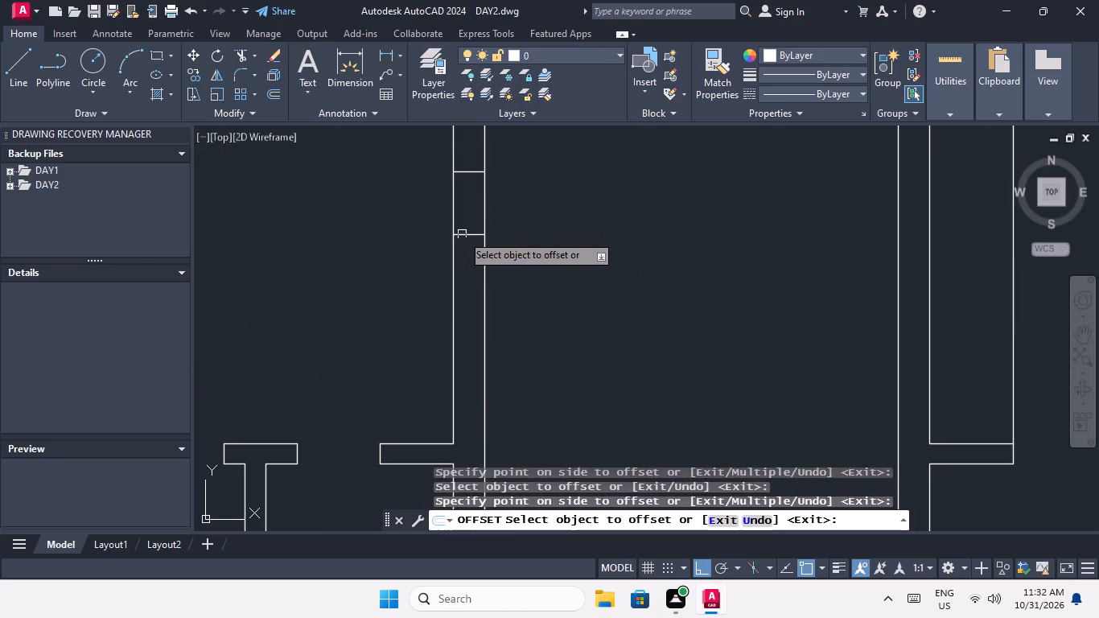
drag(470, 235, 475, 254)
click(480, 281)
Offset the lower midpoint line of the outer east wall's second row by 1'6" both above and below.
scroll(482, 272, down, 3)
middle_drag(528, 270, 532, 384)
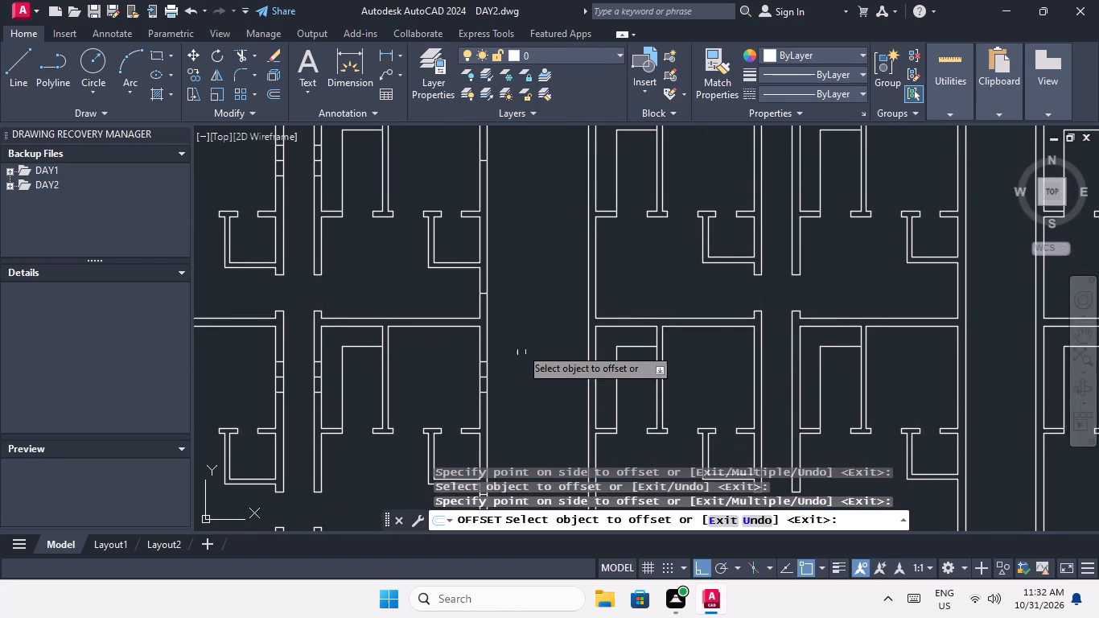
scroll(483, 292, up, 3)
click(487, 299)
drag(480, 256, 485, 263)
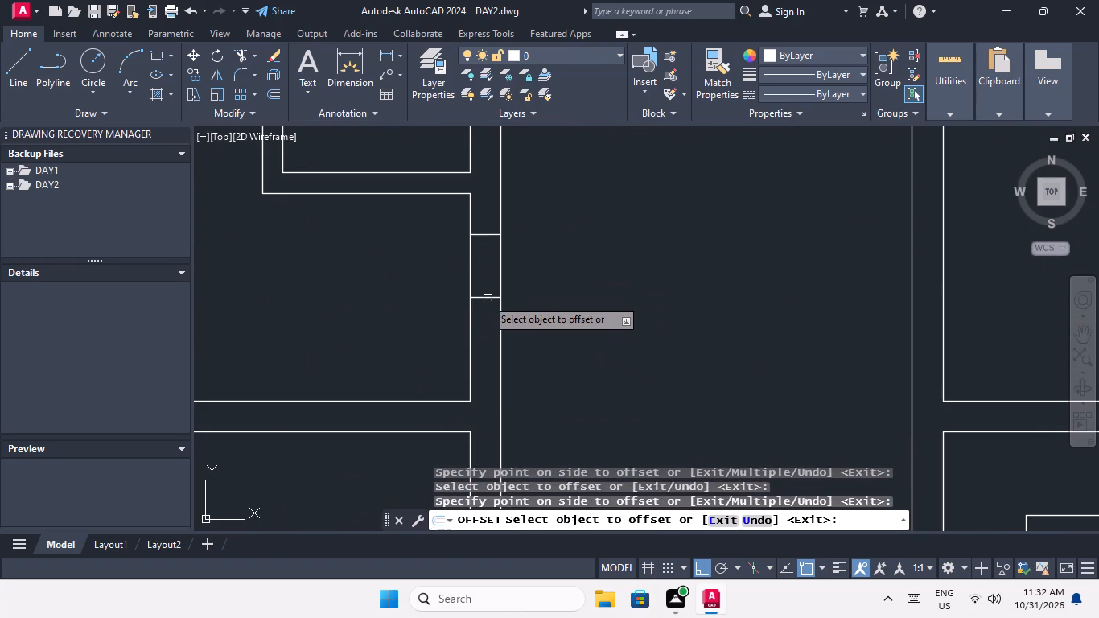
drag(480, 298, 494, 344)
click(501, 373)
Offset the upper midpoint line of the outer east wall's second row by 1'6" both above and below.
scroll(590, 281, down, 2)
middle_drag(590, 284, 582, 405)
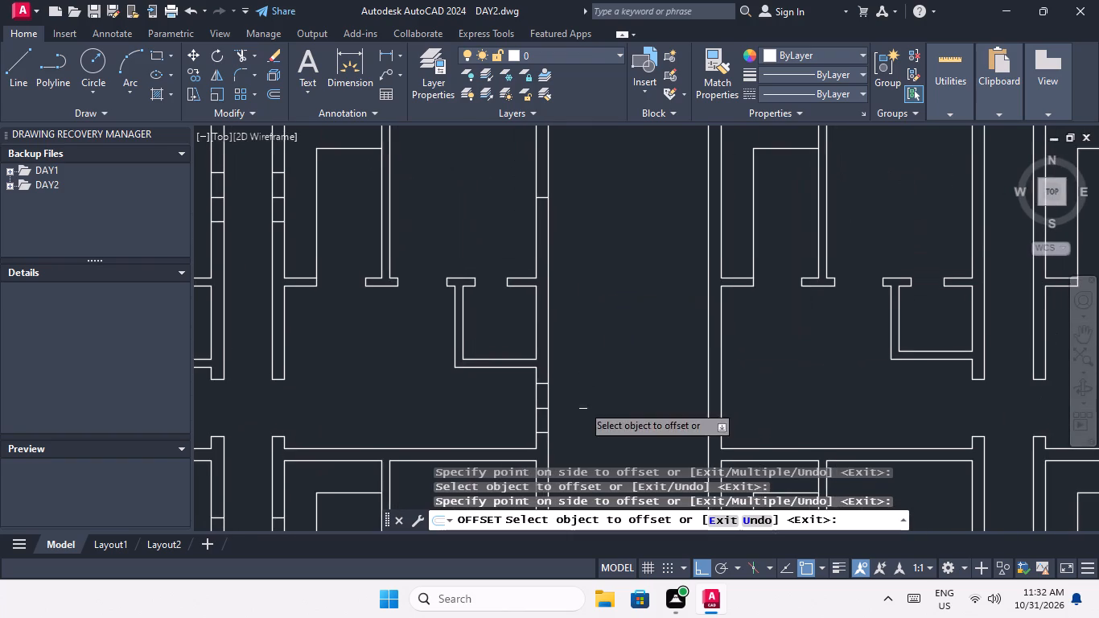
middle_click(582, 405)
middle_drag(597, 318, 579, 416)
scroll(578, 418, down, 1)
scroll(545, 348, up, 4)
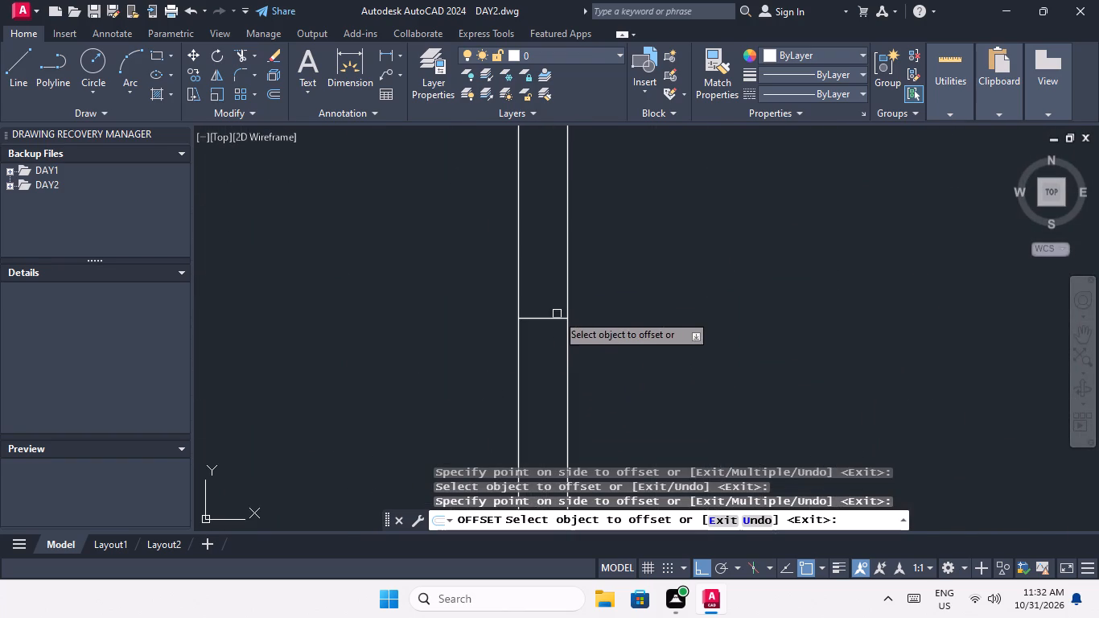
drag(549, 318, 543, 299)
click(529, 232)
drag(542, 319, 542, 365)
click(543, 373)
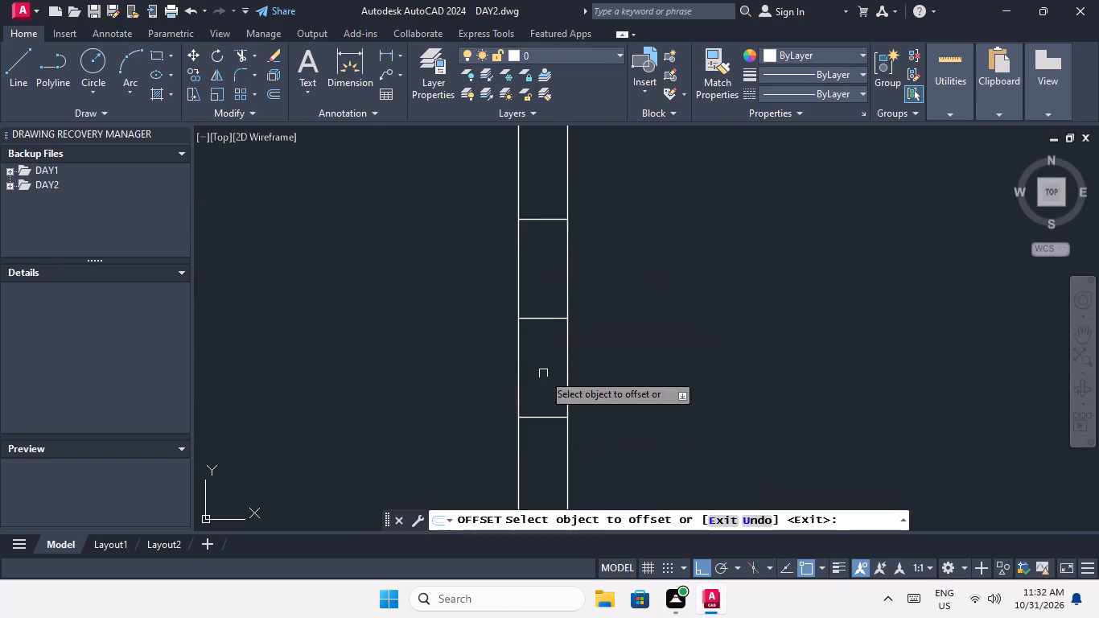
Offset the lower midpoint line of the outer east wall's top row by 1'6" both above and below.
scroll(543, 332, down, 4)
middle_drag(574, 300, 568, 393)
scroll(544, 338, up, 4)
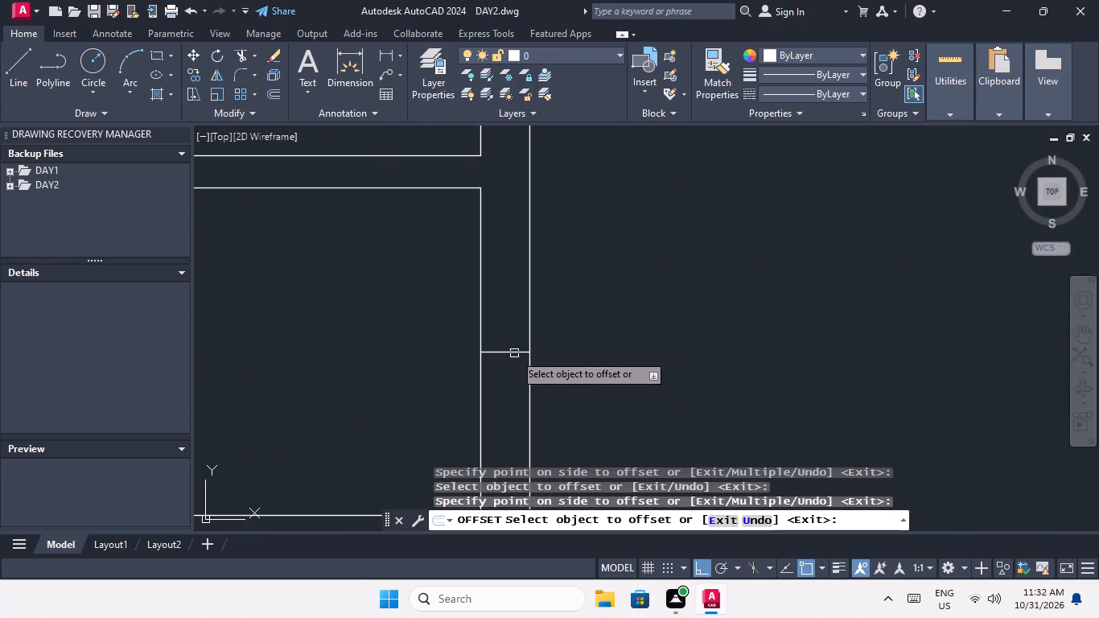
drag(511, 355, 509, 348)
click(512, 302)
drag(508, 352, 506, 385)
click(506, 396)
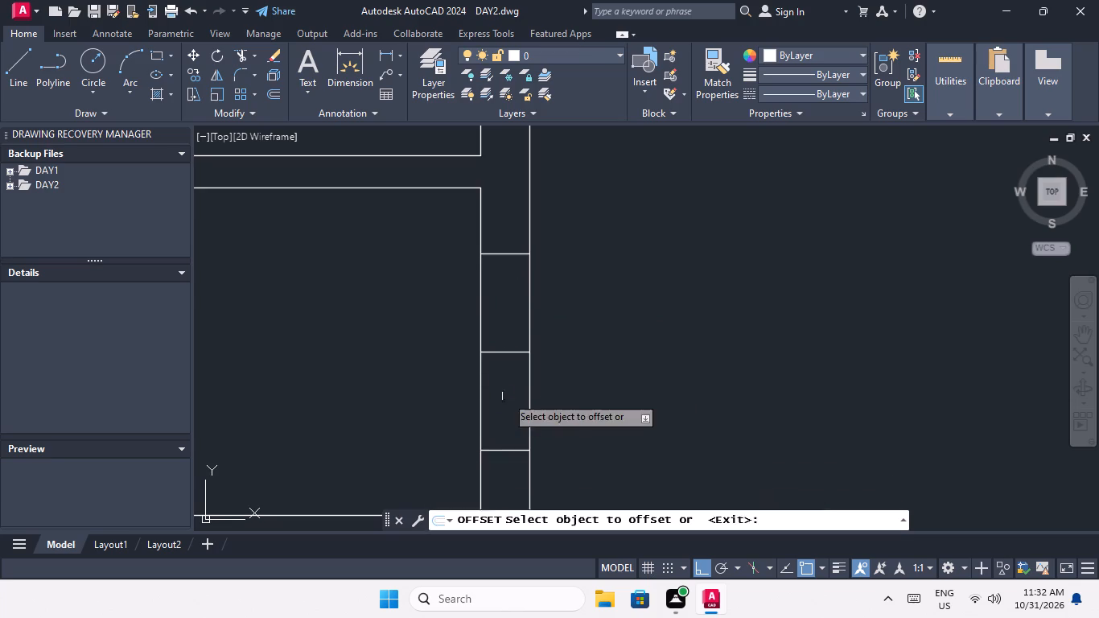
Offset the upper midpoint line of the outer east wall's top row by 1'6" both above and below, and end the Offset command.
scroll(507, 378, down, 4)
middle_drag(550, 341, 549, 395)
scroll(504, 290, up, 3)
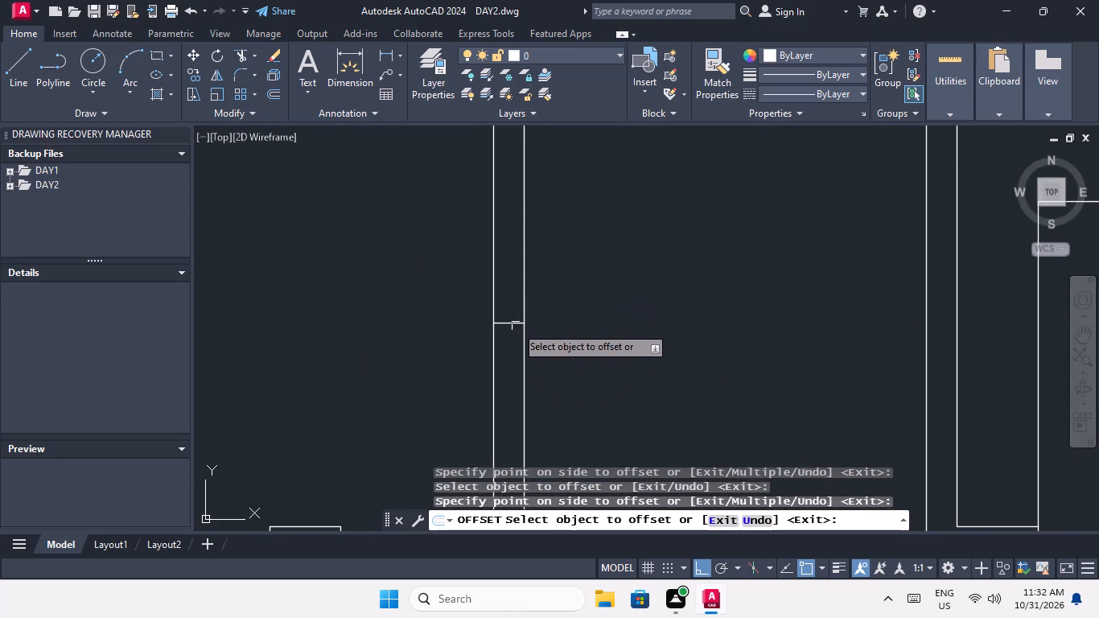
click(510, 326)
click(497, 272)
drag(513, 323, 512, 342)
click(510, 364)
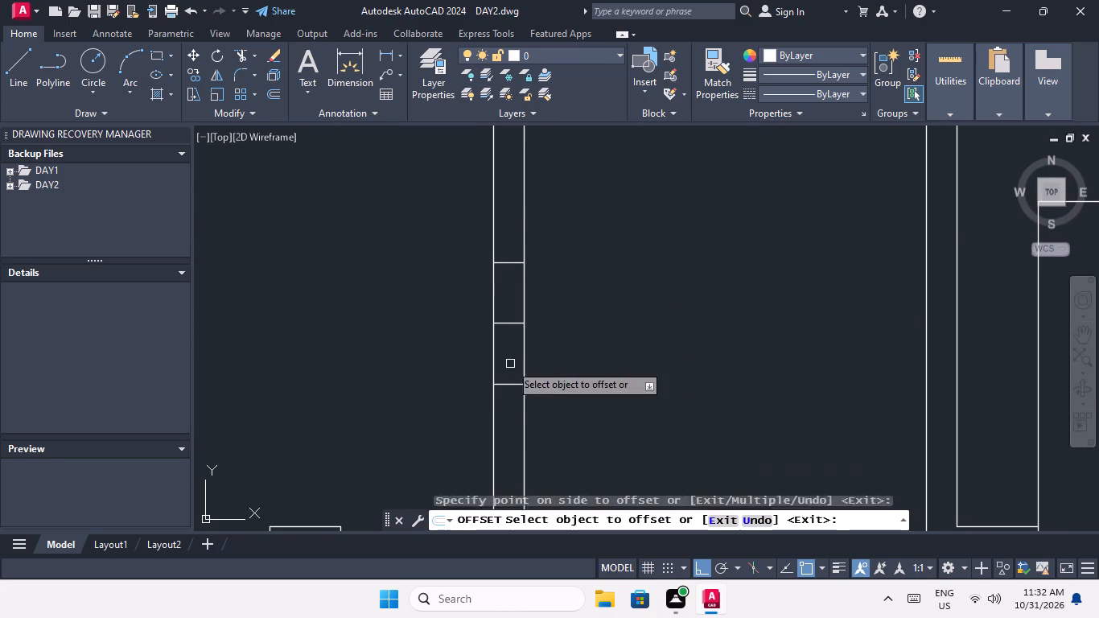
scroll(529, 301, down, 2)
key(Escape)
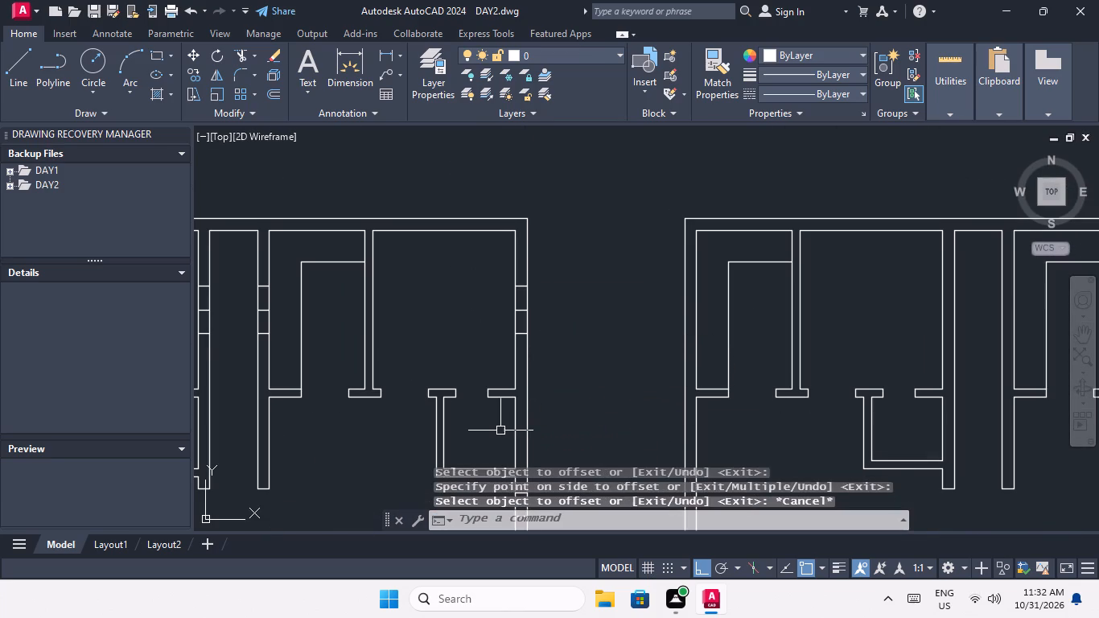
key(Escape)
key(Escape)
key(Escape)
Erase the middle lines of the upper and lower windows in the top row of this block's outer west wall.
middle_drag(511, 448, 619, 445)
scroll(684, 471, down, 3)
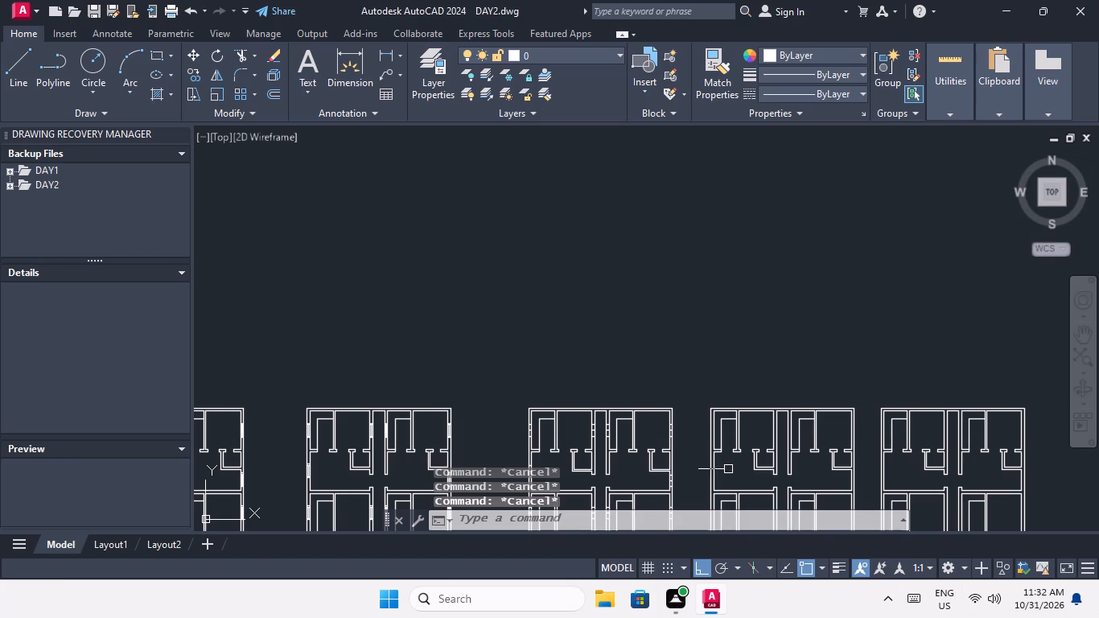
scroll(527, 438, up, 7)
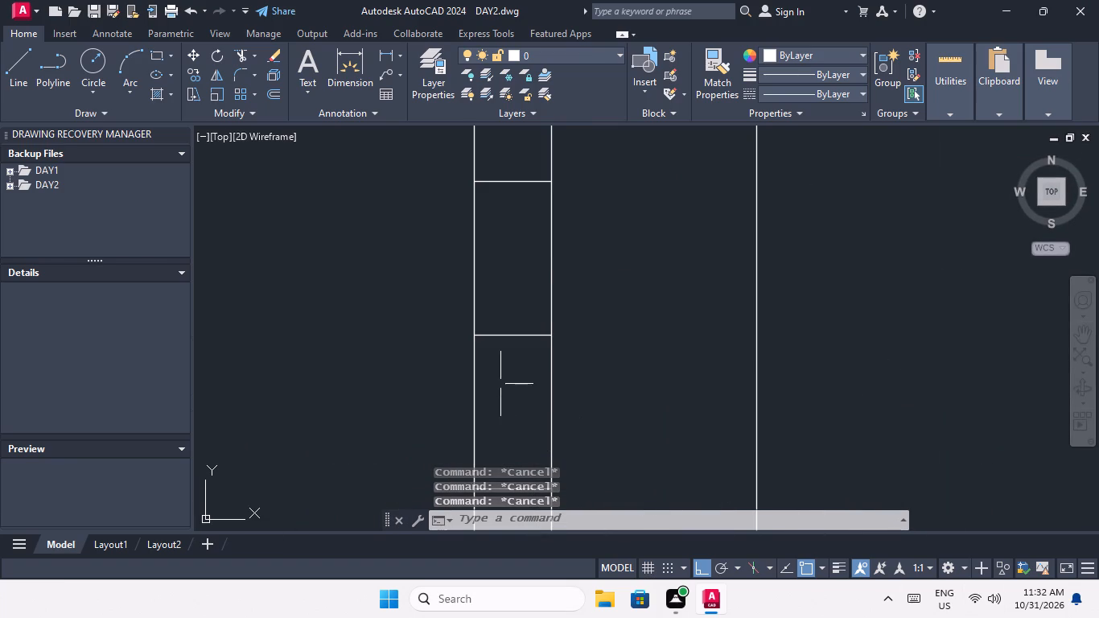
drag(521, 353, 508, 329)
click(488, 280)
key(Delete)
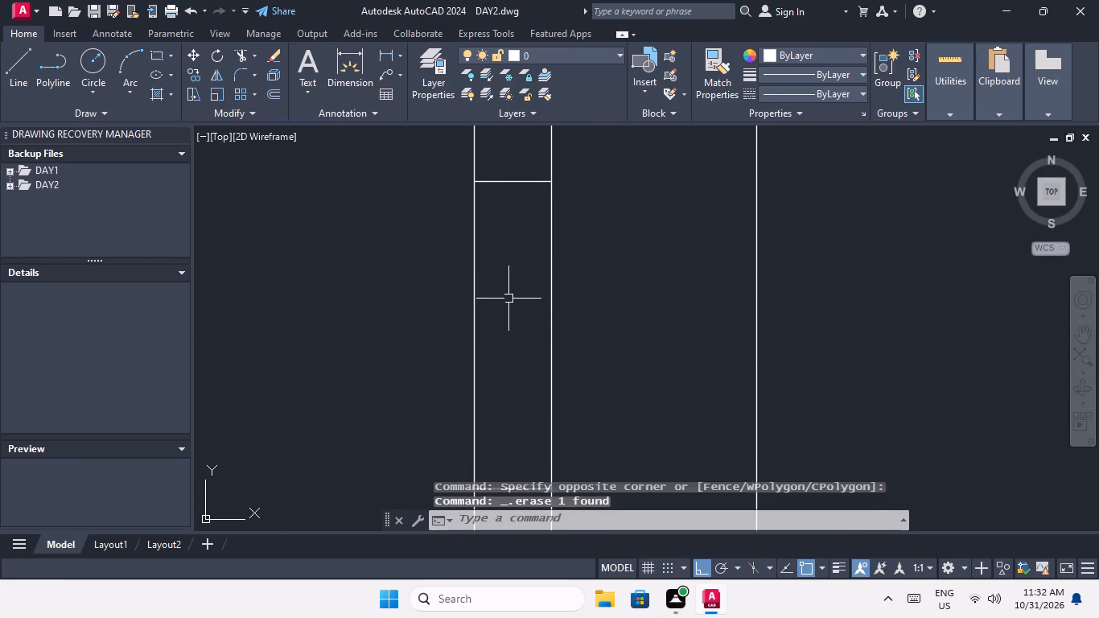
scroll(521, 260, down, 4)
middle_drag(624, 260, 464, 222)
scroll(627, 230, up, 1)
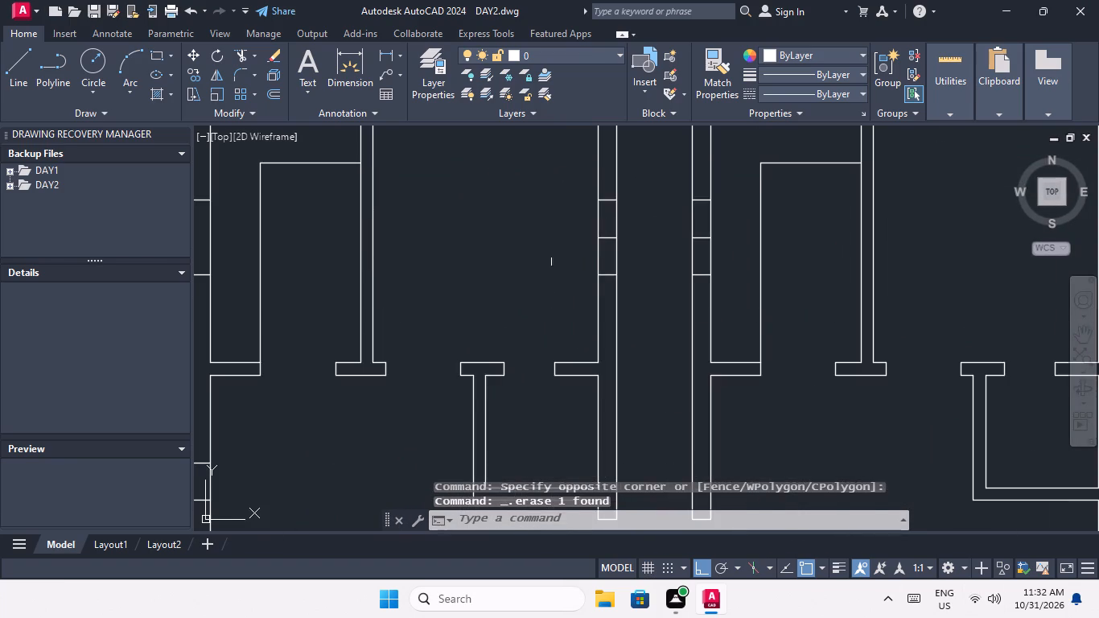
scroll(552, 258, down, 4)
scroll(508, 285, up, 7)
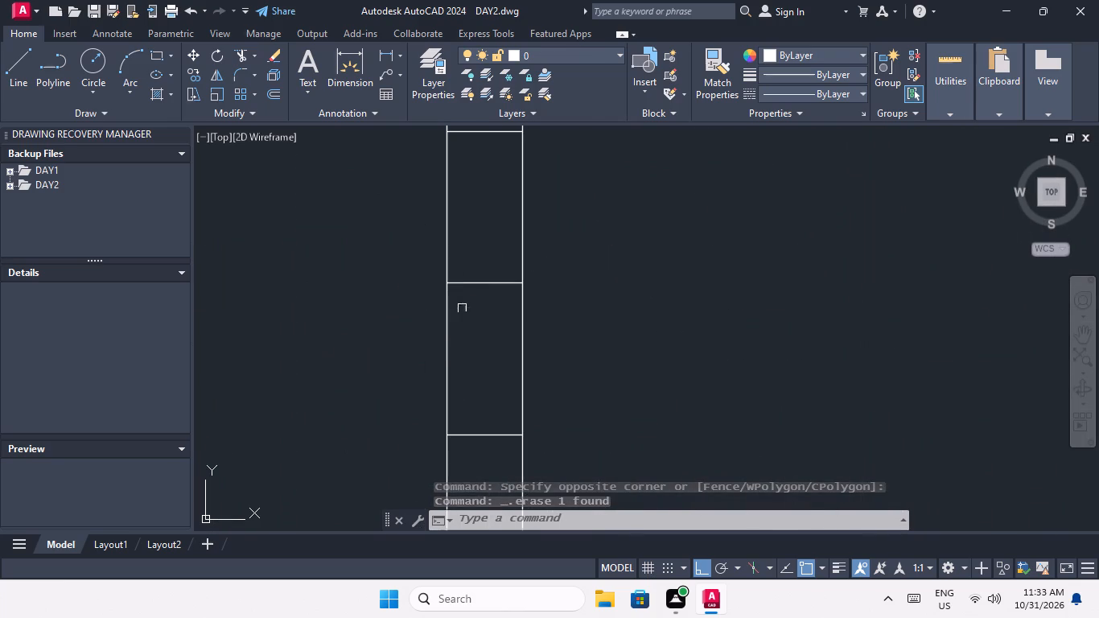
click(471, 316)
click(462, 257)
key(Delete)
Erase the middle lines of the upper and lower windows in the second row of the outer west wall.
scroll(480, 227, down, 4)
middle_drag(504, 318, 504, 226)
scroll(485, 303, up, 3)
drag(467, 354, 462, 332)
click(456, 302)
key(Delete)
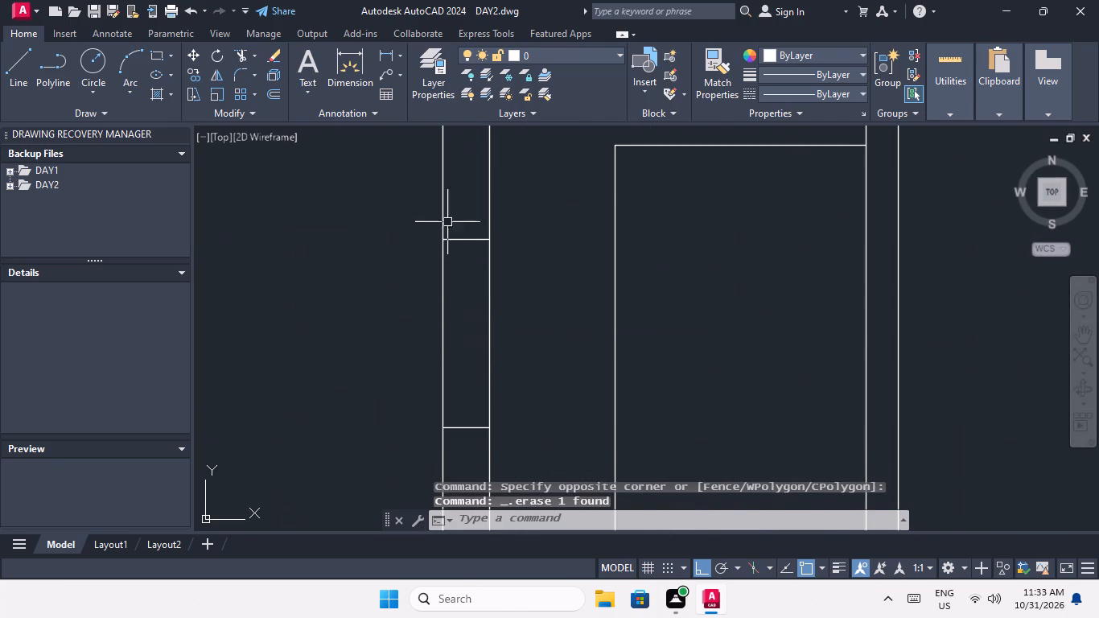
scroll(445, 208, down, 3)
middle_drag(484, 287, 486, 197)
scroll(449, 313, up, 3)
drag(468, 315, 466, 303)
click(461, 278)
key(Delete)
Erase the middle lines of the upper and lower windows in the third row of the outer west wall.
scroll(464, 243, down, 4)
middle_drag(486, 277, 487, 188)
scroll(463, 260, up, 4)
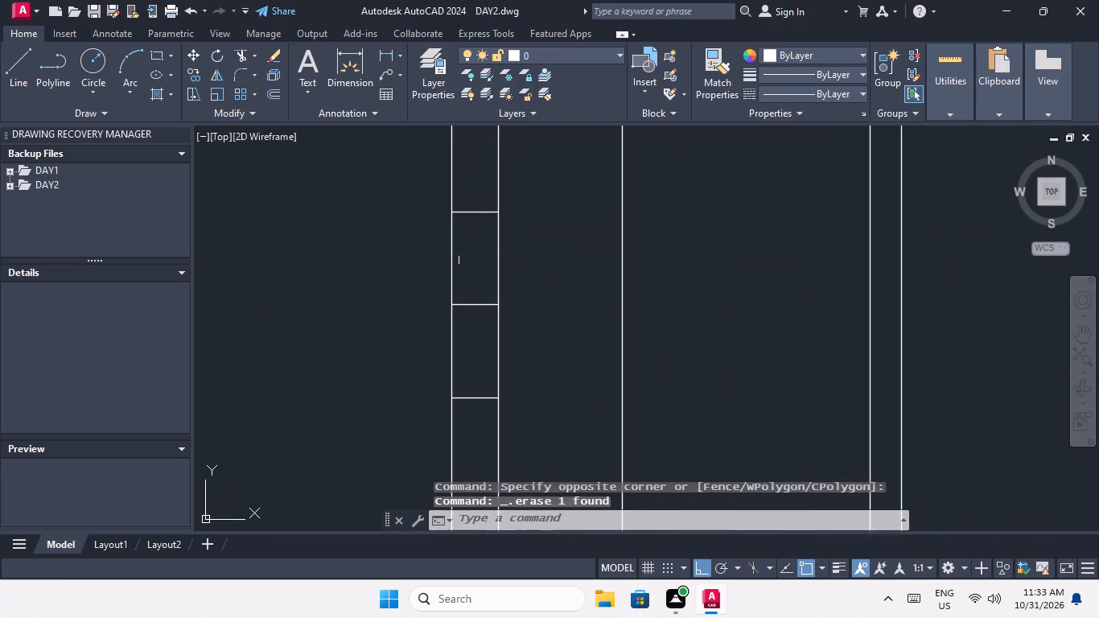
click(475, 319)
click(463, 277)
key(Delete)
scroll(461, 254, down, 3)
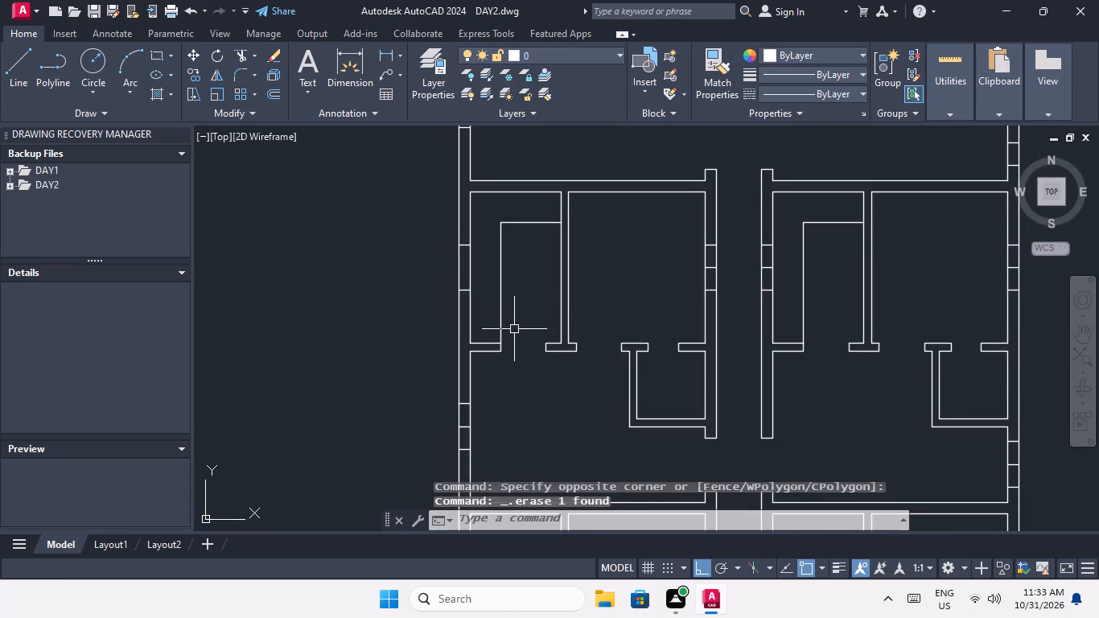
middle_drag(510, 323, 511, 225)
scroll(474, 331, up, 4)
click(414, 369)
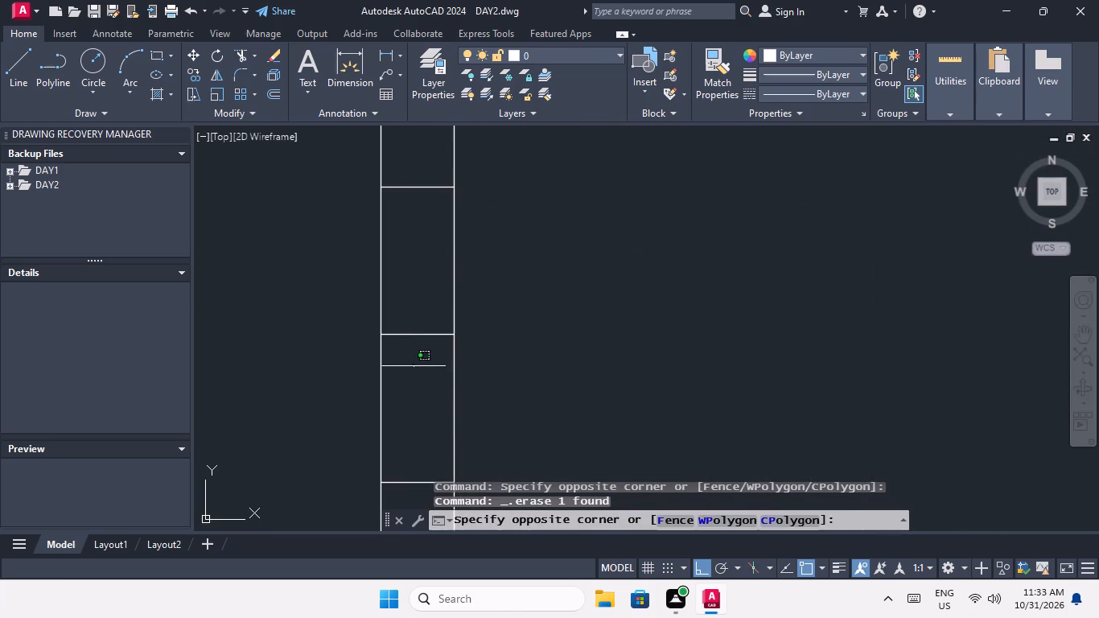
click(412, 295)
key(Delete)
Erase the middle lines of the upper and lower windows in the bottom row of the outer west wall.
scroll(426, 259, down, 3)
middle_drag(488, 299, 476, 185)
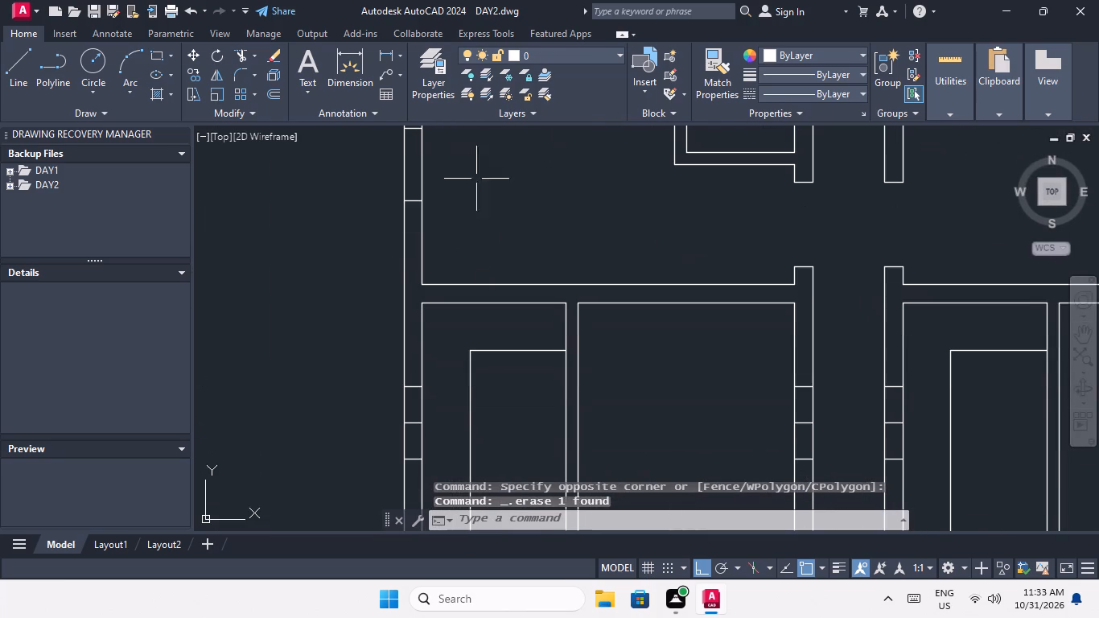
scroll(421, 434, up, 4)
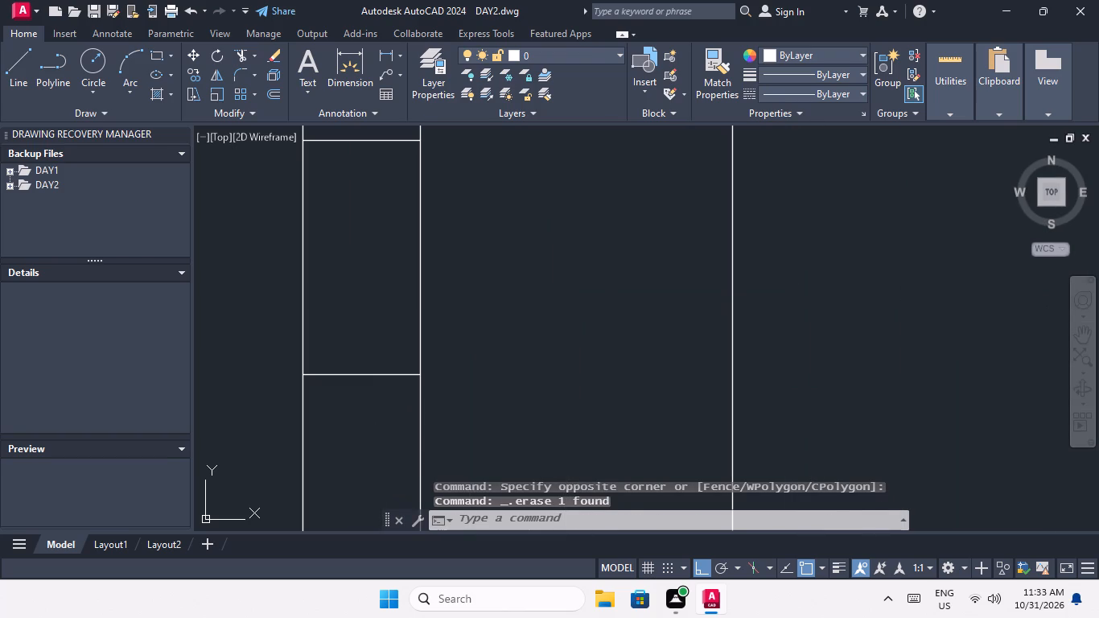
click(372, 427)
click(363, 353)
key(Delete)
scroll(379, 278, down, 3)
middle_drag(500, 223, 505, 194)
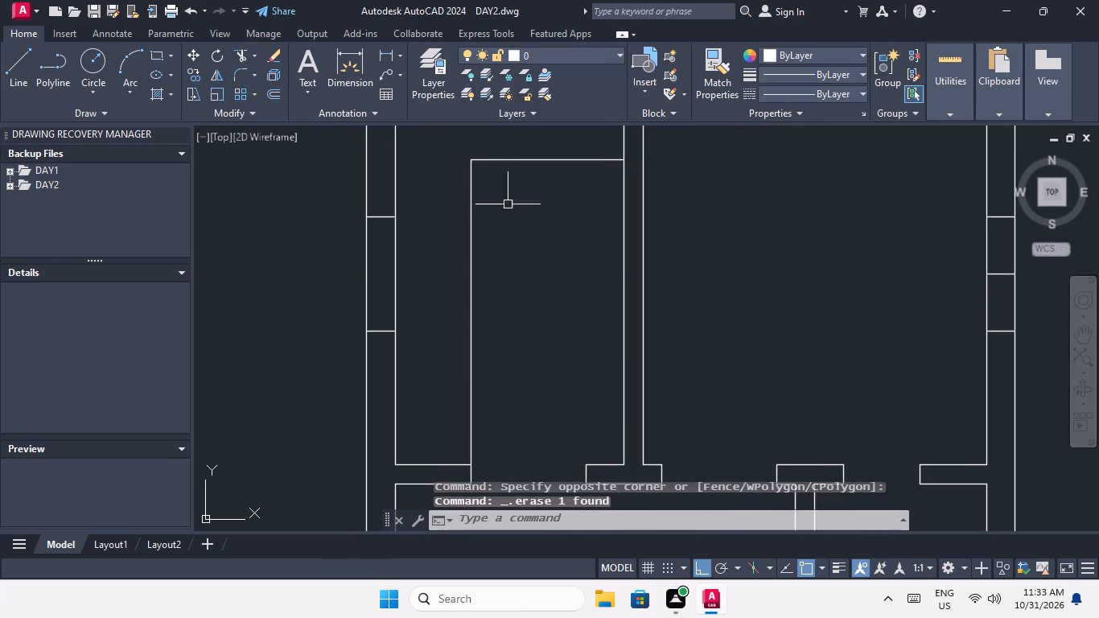
scroll(517, 250, down, 3)
scroll(508, 381, up, 3)
scroll(405, 293, up, 4)
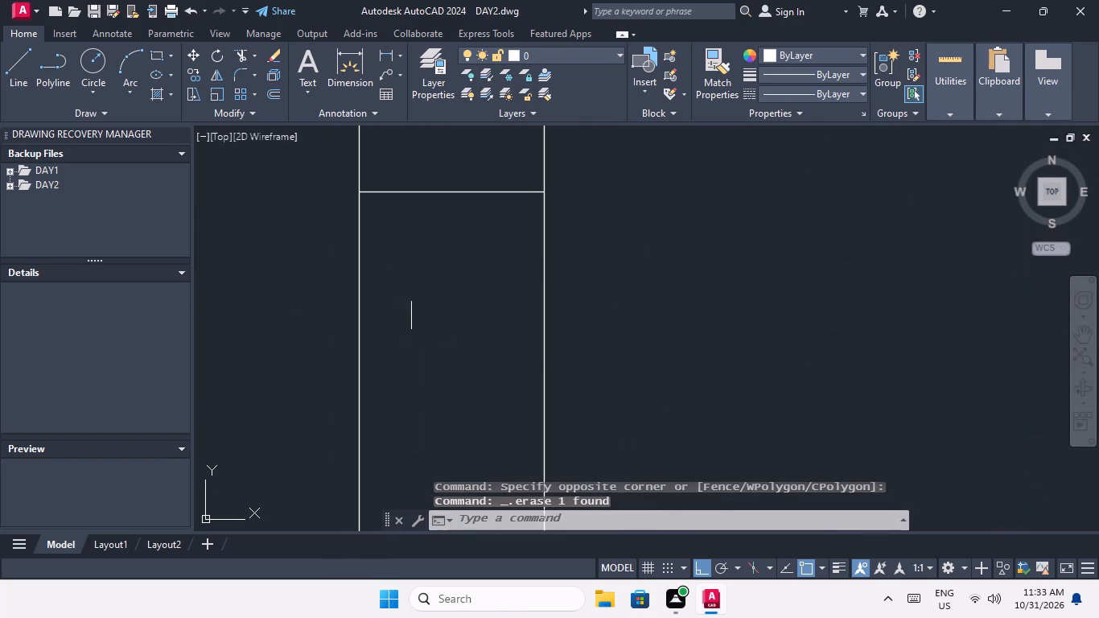
drag(449, 286, 442, 278)
click(405, 160)
key(Delete)
scroll(434, 196, down, 5)
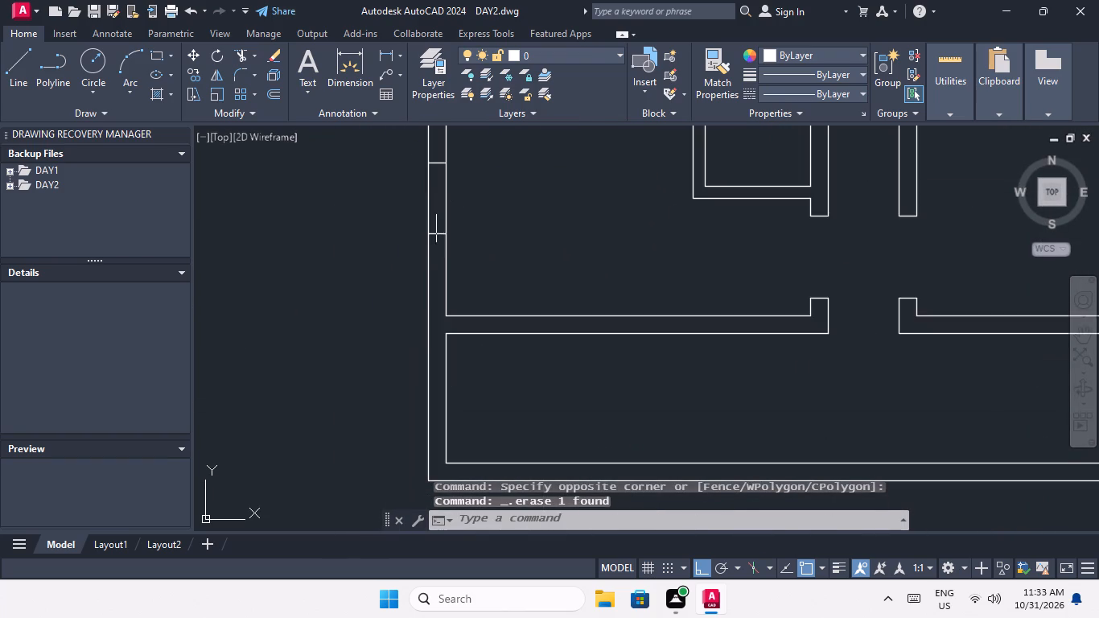
Erase the middle line of the bottom-row window in this block's west corridor wall.
scroll(441, 217, down, 2)
middle_drag(495, 204, 385, 389)
scroll(483, 292, up, 5)
drag(467, 377, 464, 367)
click(455, 334)
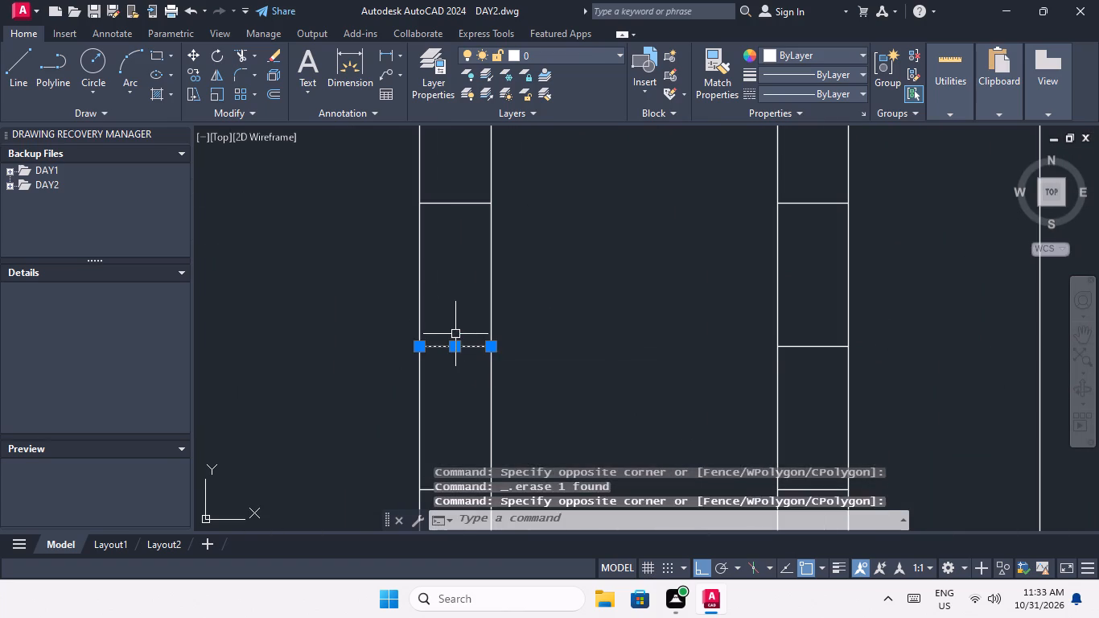
key(Delete)
Erase the middle line of the third-row window in the west corridor wall.
scroll(509, 304, down, 3)
middle_drag(543, 284, 525, 443)
scroll(541, 352, down, 2)
middle_drag(541, 353, 528, 452)
scroll(509, 315, up, 4)
click(478, 274)
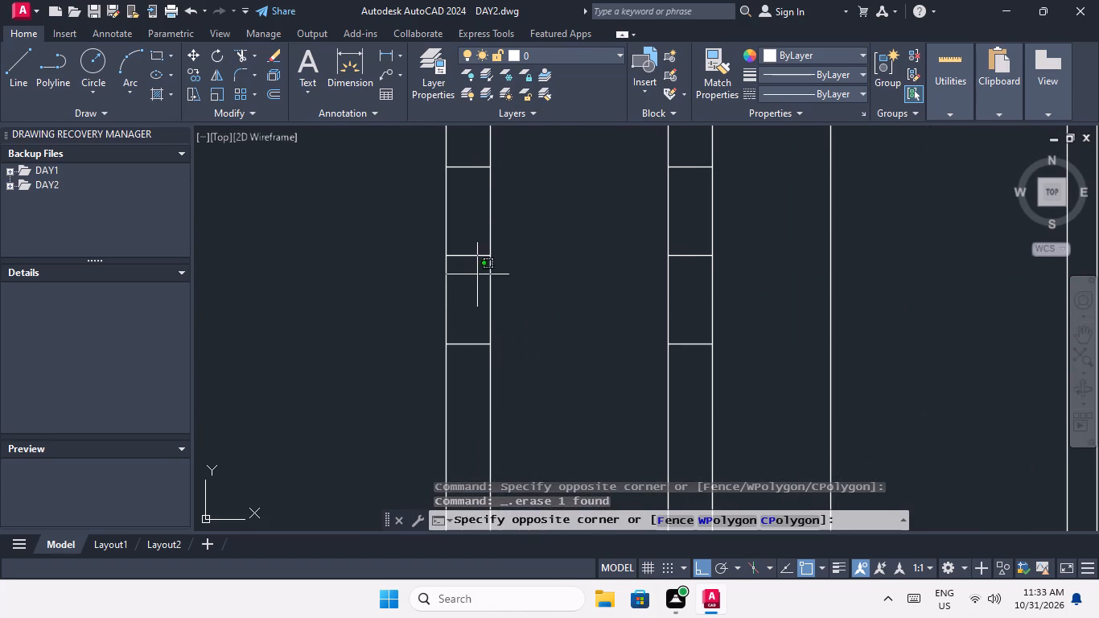
click(467, 247)
key(Delete)
Erase the middle line of the second-row window in the west corridor wall.
scroll(525, 273, down, 4)
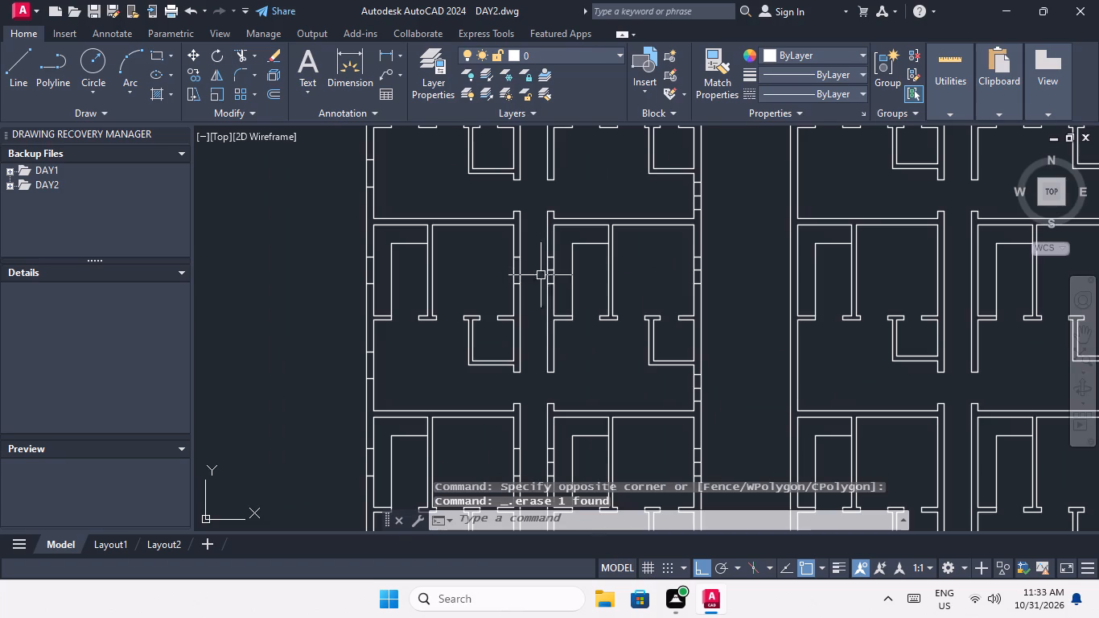
middle_drag(544, 305, 533, 244)
scroll(533, 188, down, 1)
middle_drag(522, 278, 511, 374)
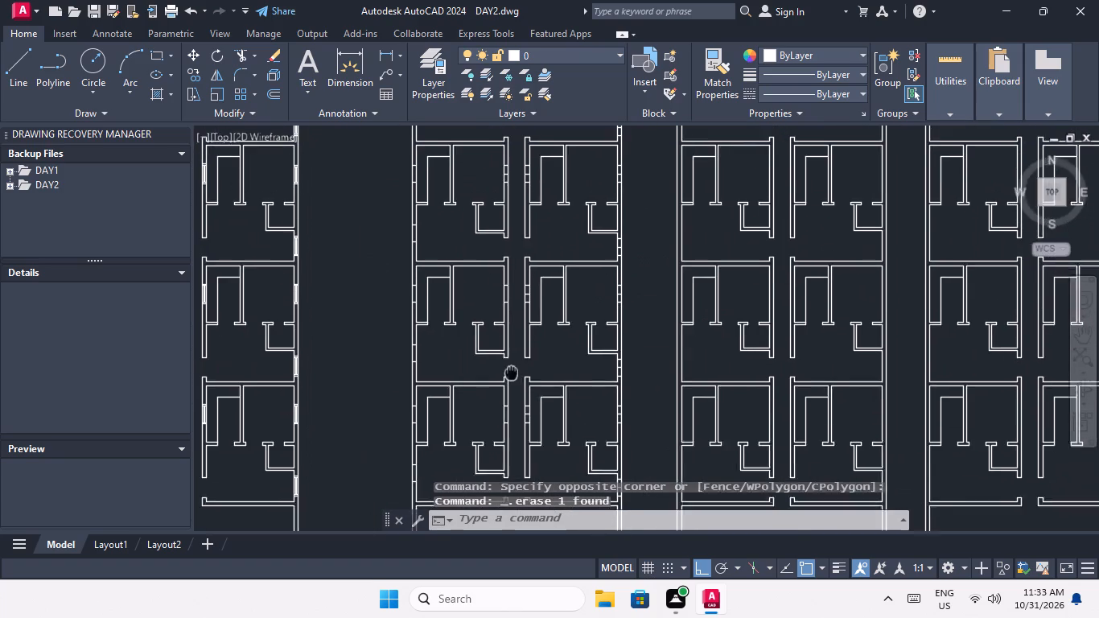
middle_drag(511, 374, 507, 383)
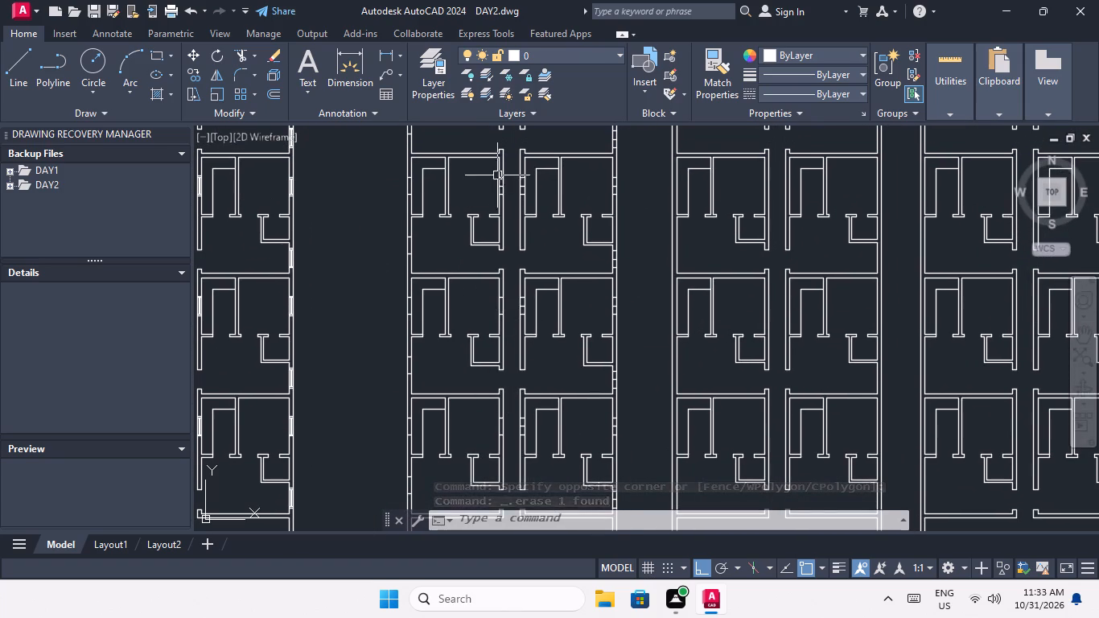
scroll(497, 175, up, 5)
middle_drag(522, 228, 492, 326)
drag(491, 368, 492, 366)
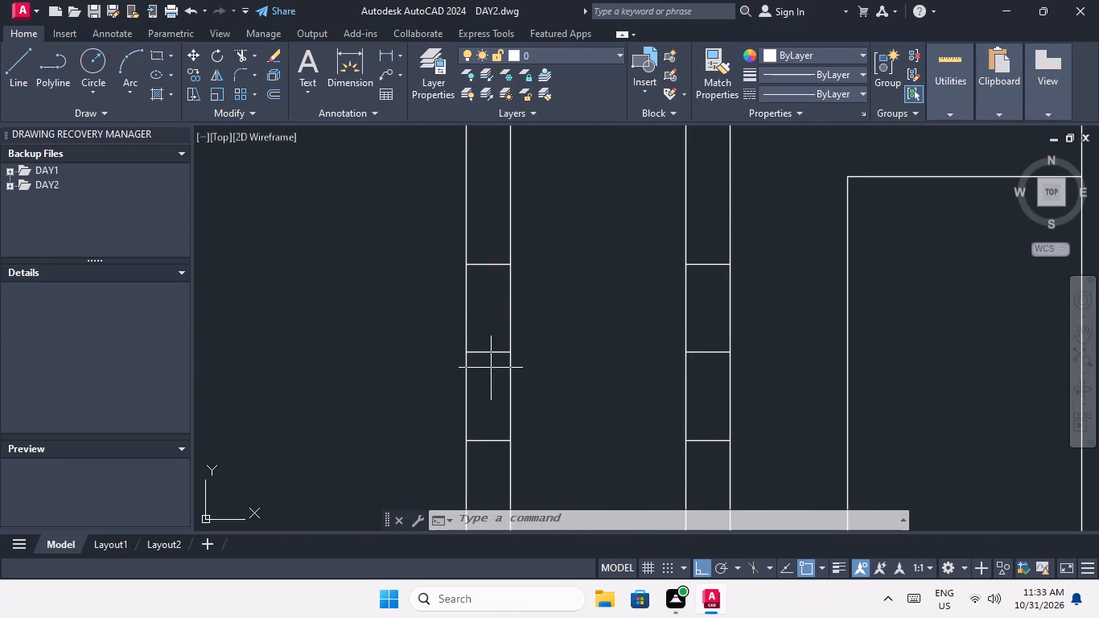
drag(492, 366, 487, 352)
click(478, 319)
key(Delete)
Erase the middle line of the top-row window in the west corridor wall.
scroll(487, 325, down, 4)
middle_drag(463, 341, 463, 402)
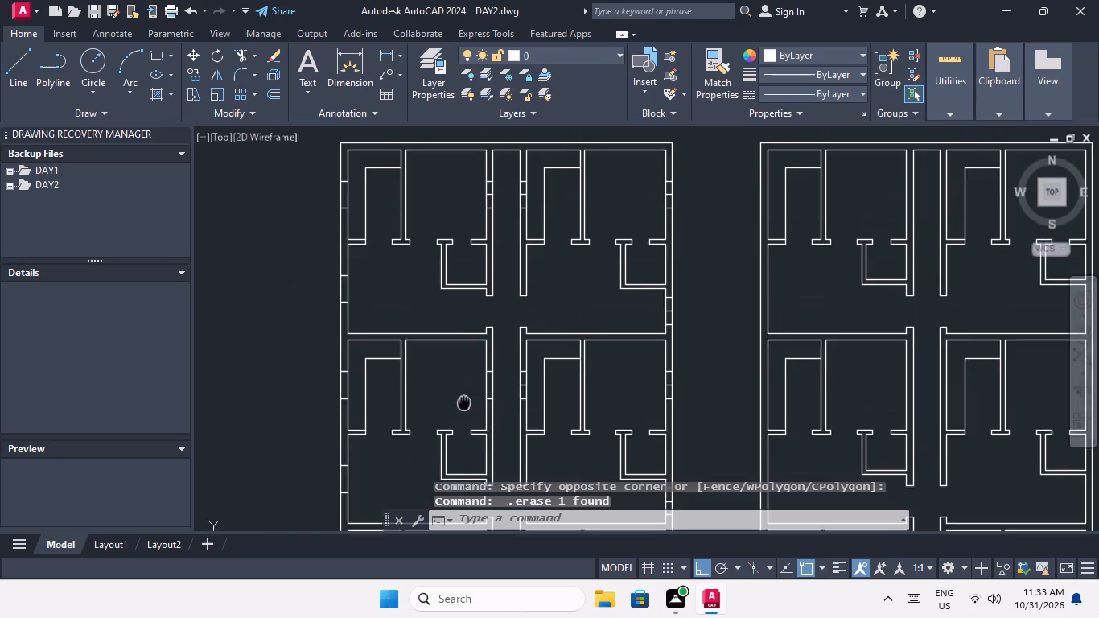
middle_drag(463, 402, 461, 412)
scroll(490, 208, up, 3)
middle_drag(475, 210, 461, 338)
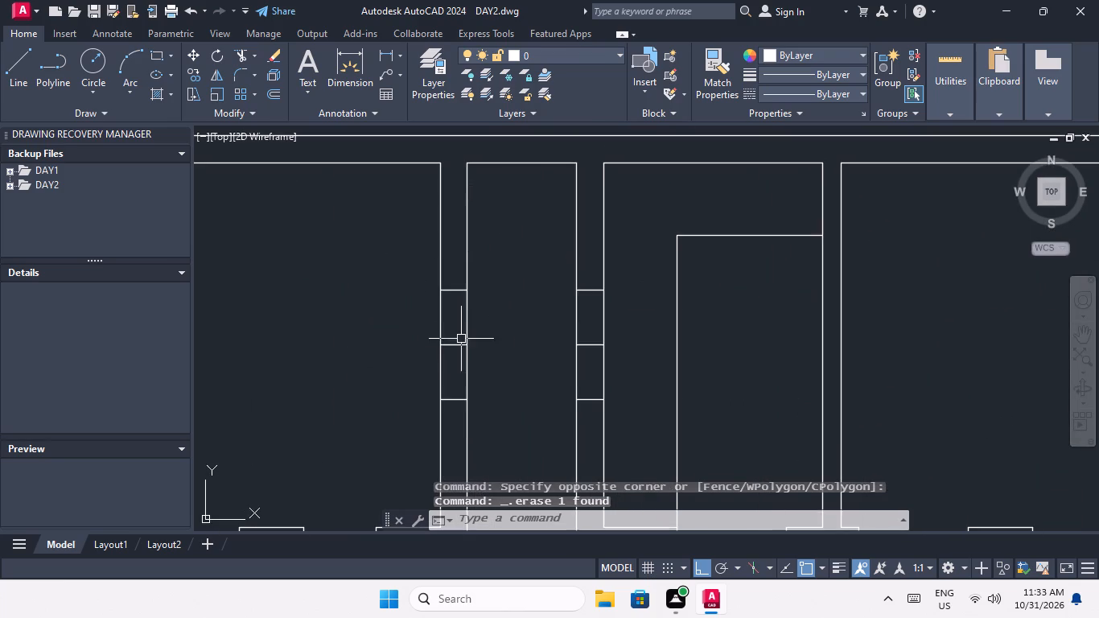
scroll(460, 315, up, 2)
click(452, 422)
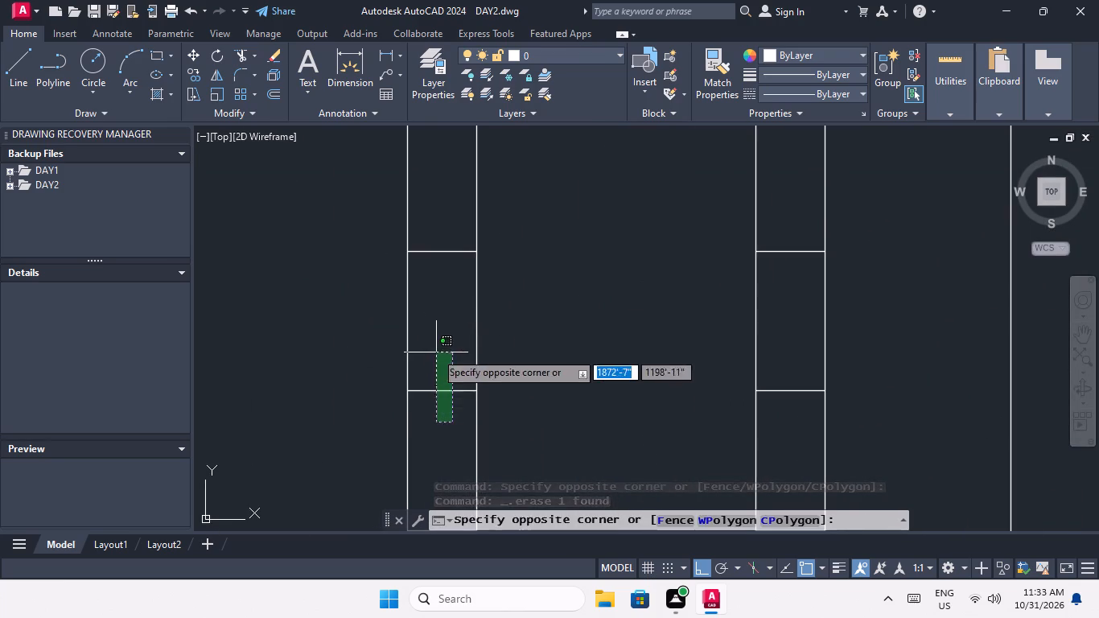
click(435, 352)
key(Delete)
Erase the middle line of the top-row window in the east corridor wall.
scroll(436, 344, down, 4)
scroll(496, 356, up, 3)
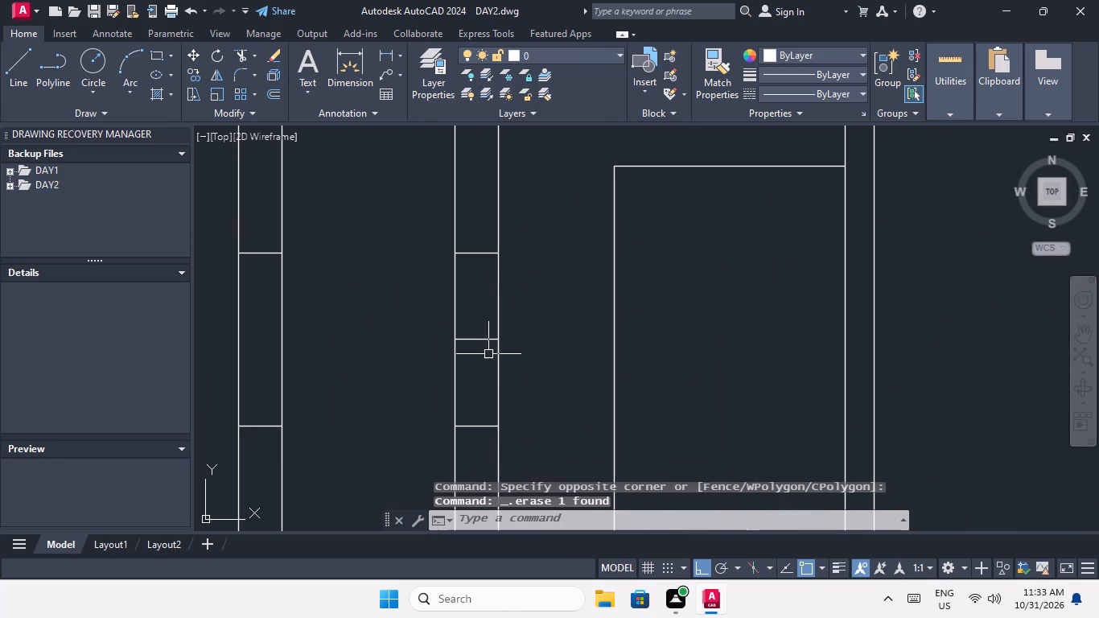
click(482, 354)
click(473, 334)
key(Delete)
Erase the middle line of the second-row window in the east corridor wall.
scroll(469, 308, down, 3)
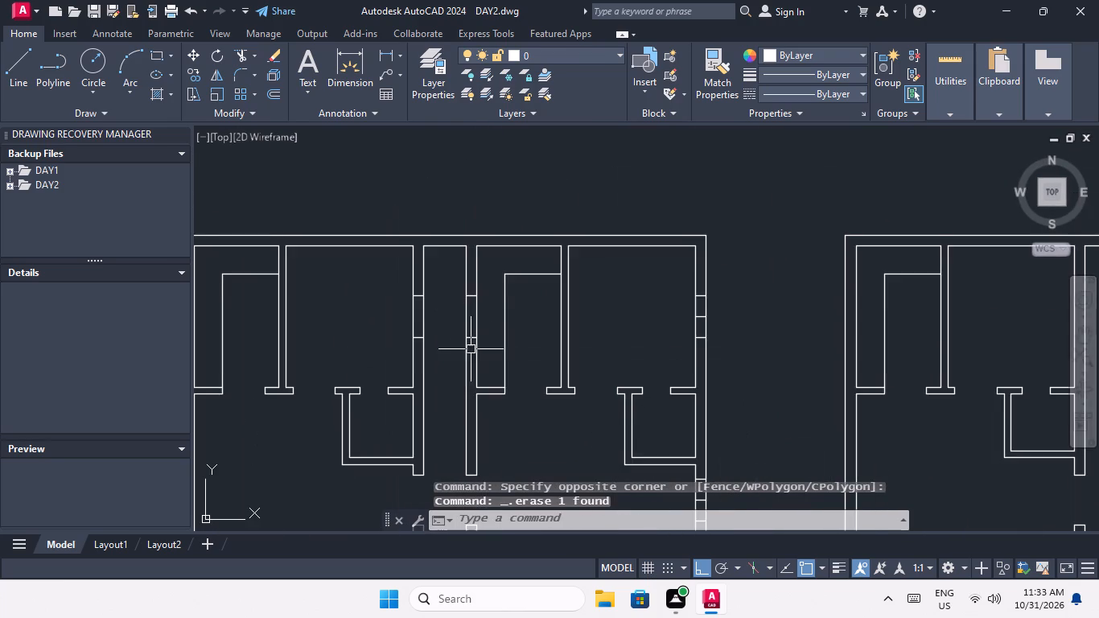
middle_drag(468, 350, 450, 258)
scroll(447, 243, down, 3)
middle_drag(455, 340, 455, 237)
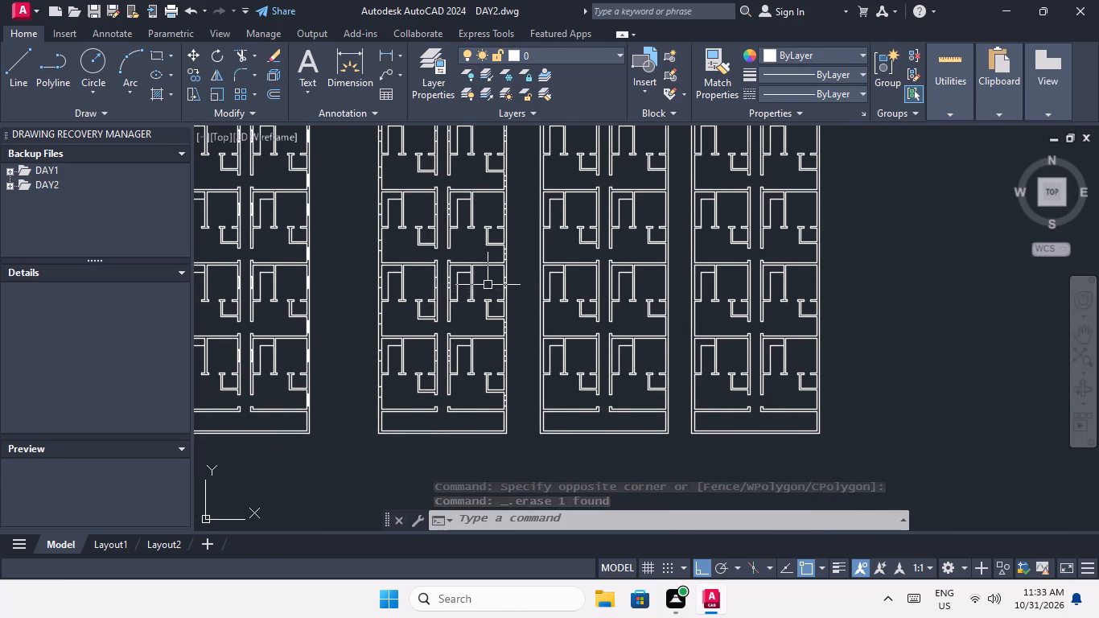
middle_drag(488, 287, 481, 386)
scroll(451, 248, up, 2)
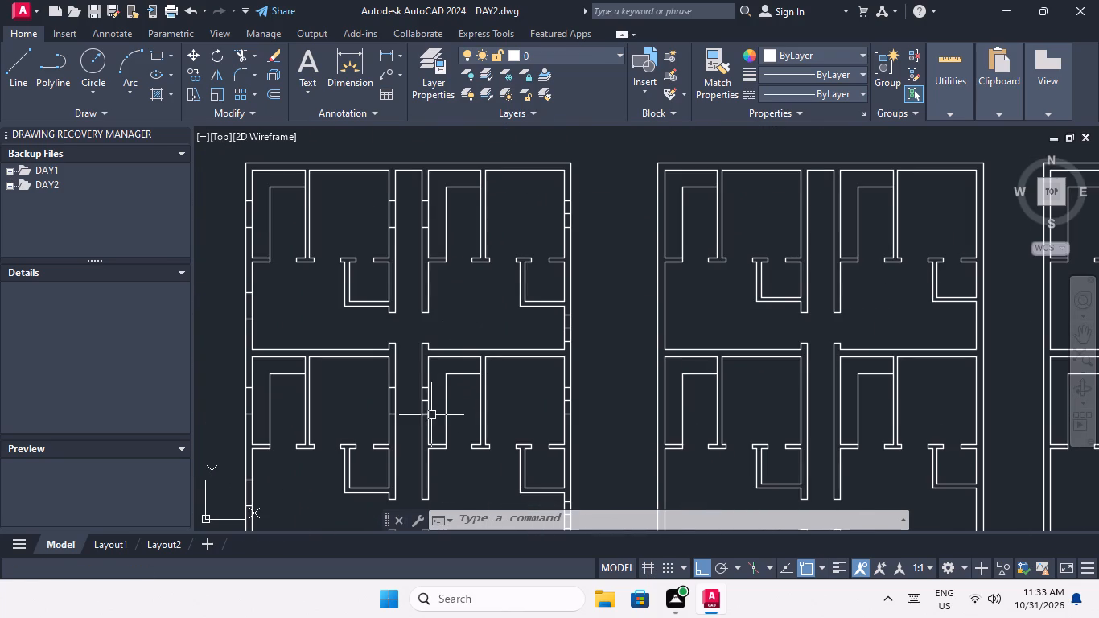
middle_drag(431, 415, 447, 340)
scroll(448, 325, up, 4)
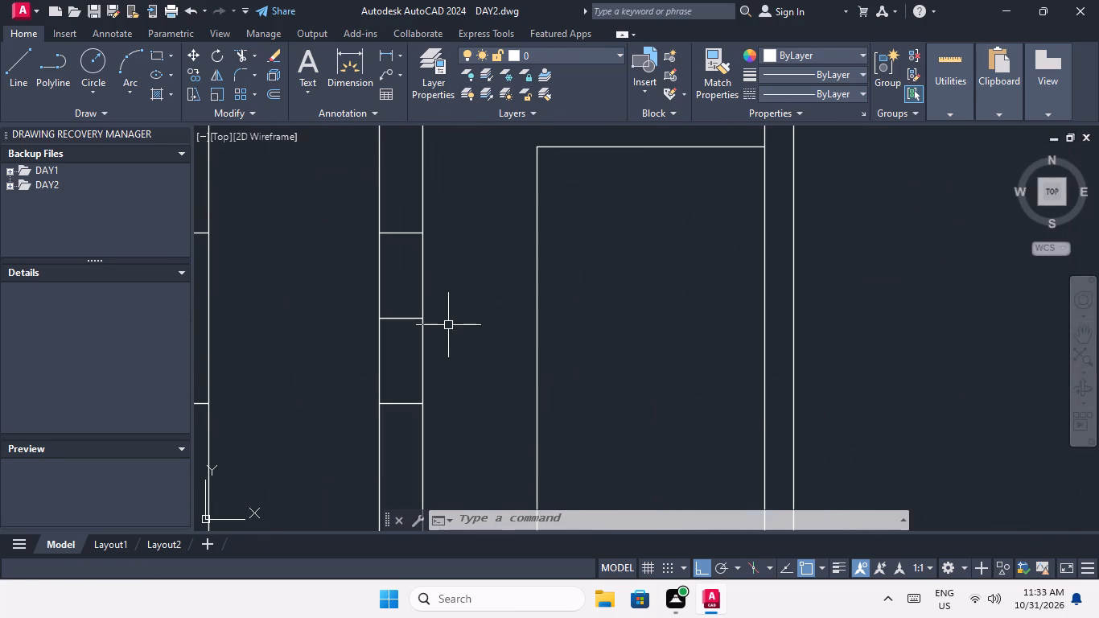
scroll(404, 321, up, 1)
drag(404, 340, 403, 338)
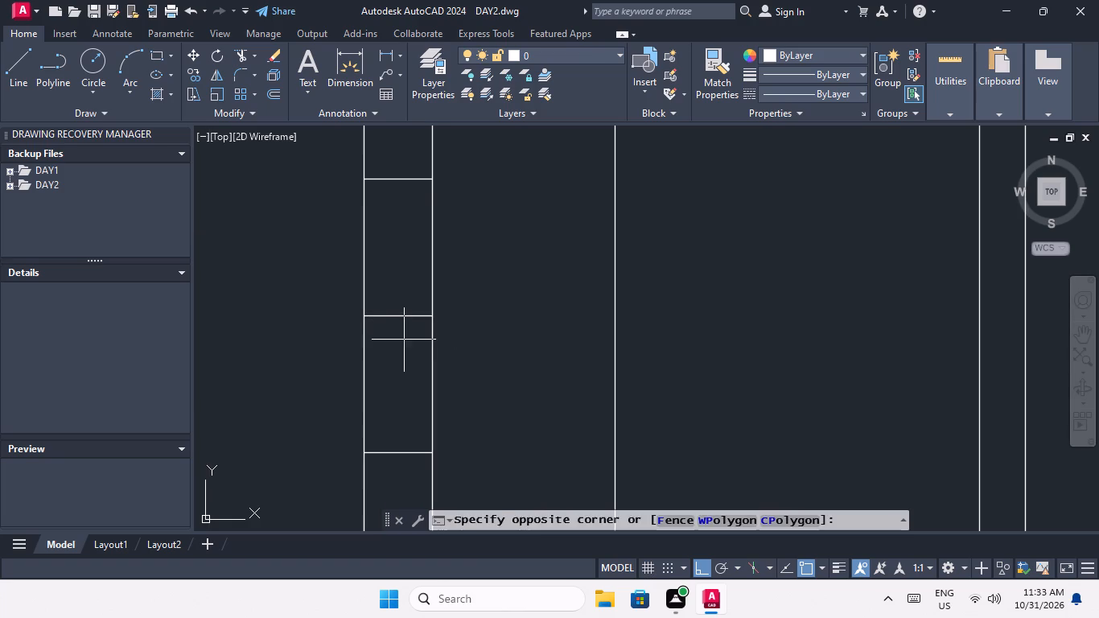
drag(403, 338, 401, 330)
click(391, 284)
key(Delete)
Erase the middle line of the third-row window in the east corridor wall.
scroll(407, 257, down, 3)
middle_drag(438, 331, 459, 234)
scroll(462, 233, down, 2)
scroll(454, 412, up, 6)
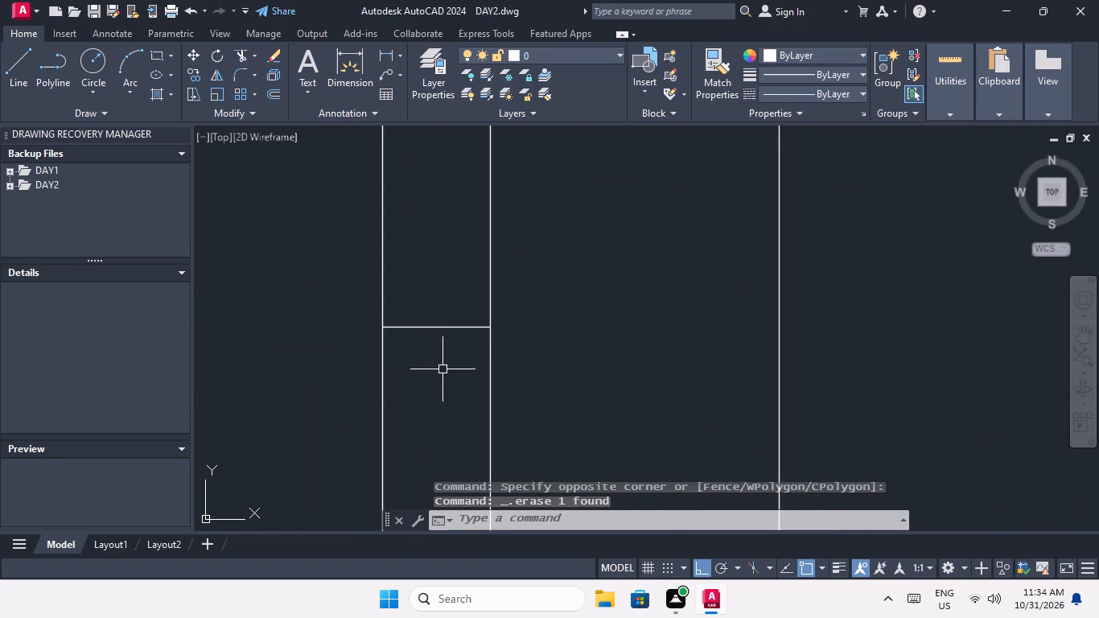
drag(442, 369, 439, 362)
click(418, 301)
key(Delete)
Erase the middle line of the bottom-row window in the east corridor wall.
scroll(398, 180, down, 4)
middle_drag(401, 275, 410, 159)
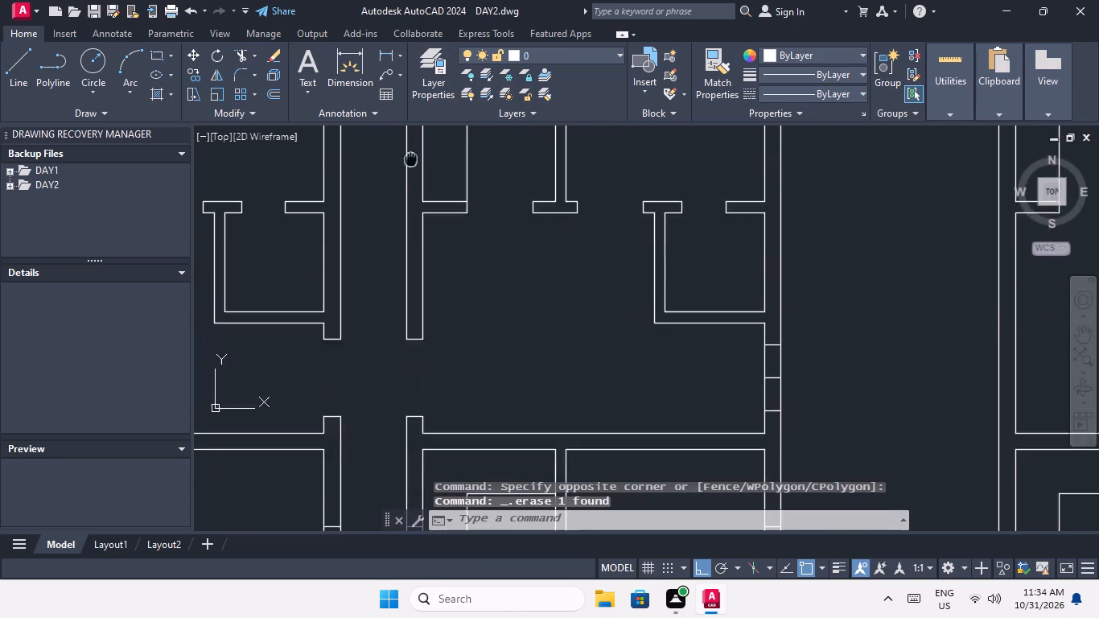
middle_drag(410, 159, 410, 150)
scroll(412, 171, down, 3)
scroll(413, 262, up, 6)
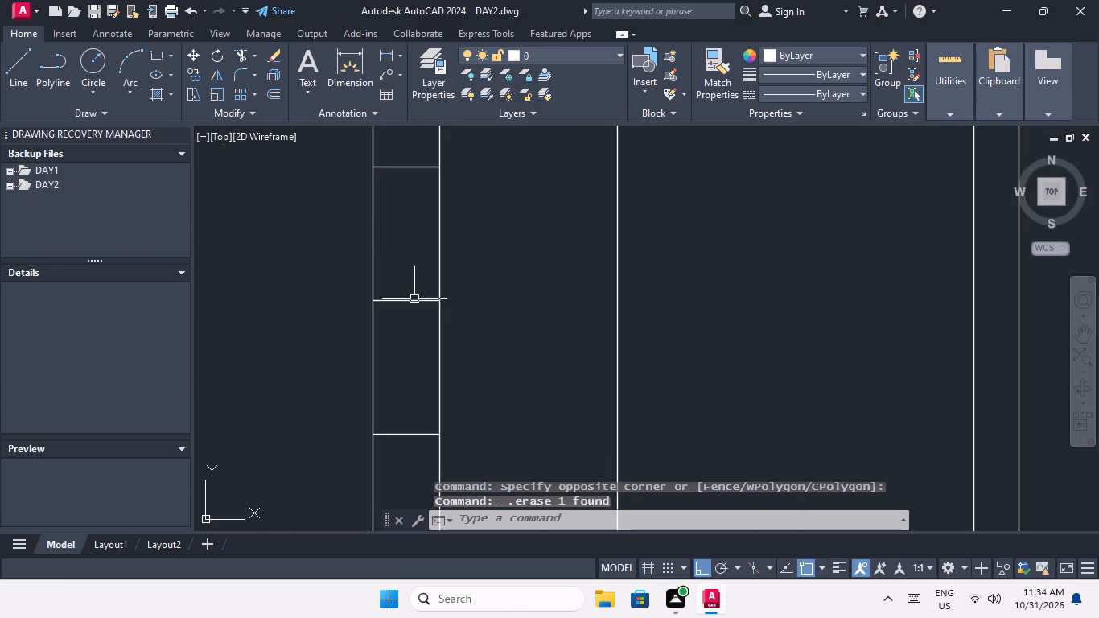
drag(418, 327, 416, 318)
click(405, 268)
key(Delete)
Erase the middle lines of the lower and upper windows in the bottom row of this block's outer east wall.
scroll(412, 263, down, 4)
middle_drag(441, 271, 406, 307)
scroll(405, 276, down, 2)
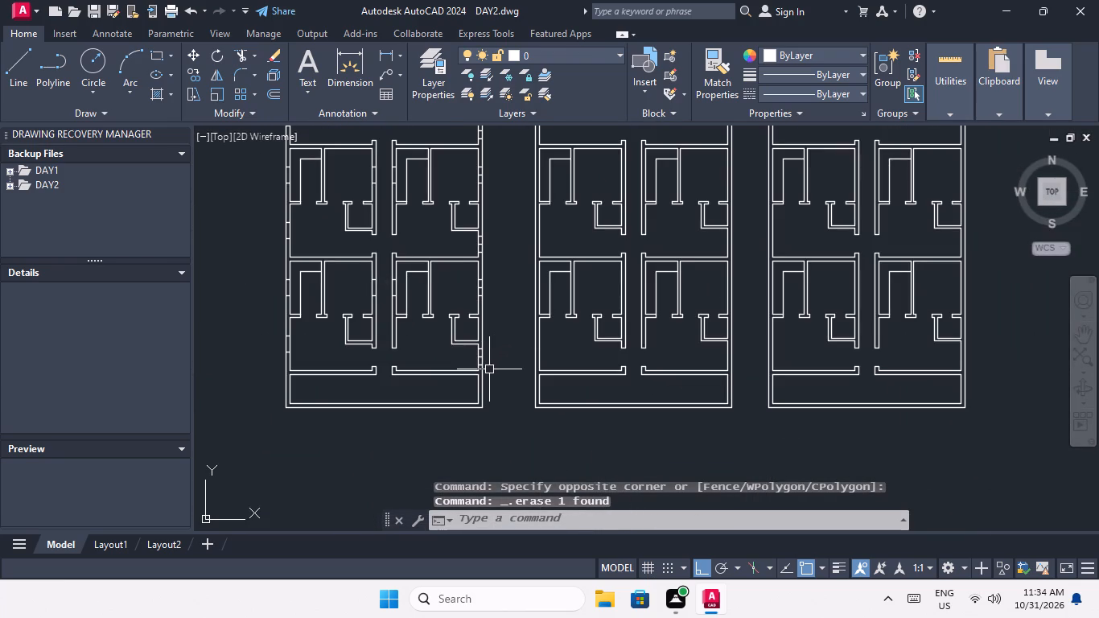
scroll(475, 367, up, 6)
drag(509, 337, 504, 319)
click(496, 279)
key(Delete)
scroll(495, 282, down, 3)
middle_drag(469, 291, 476, 418)
scroll(475, 334, down, 2)
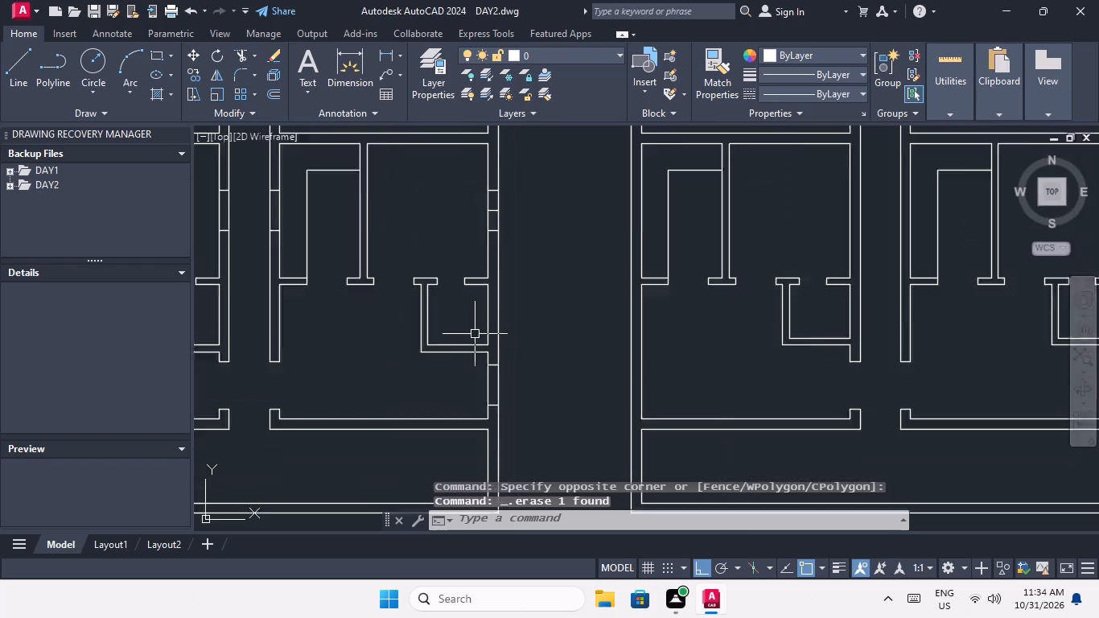
scroll(479, 247, up, 4)
click(522, 323)
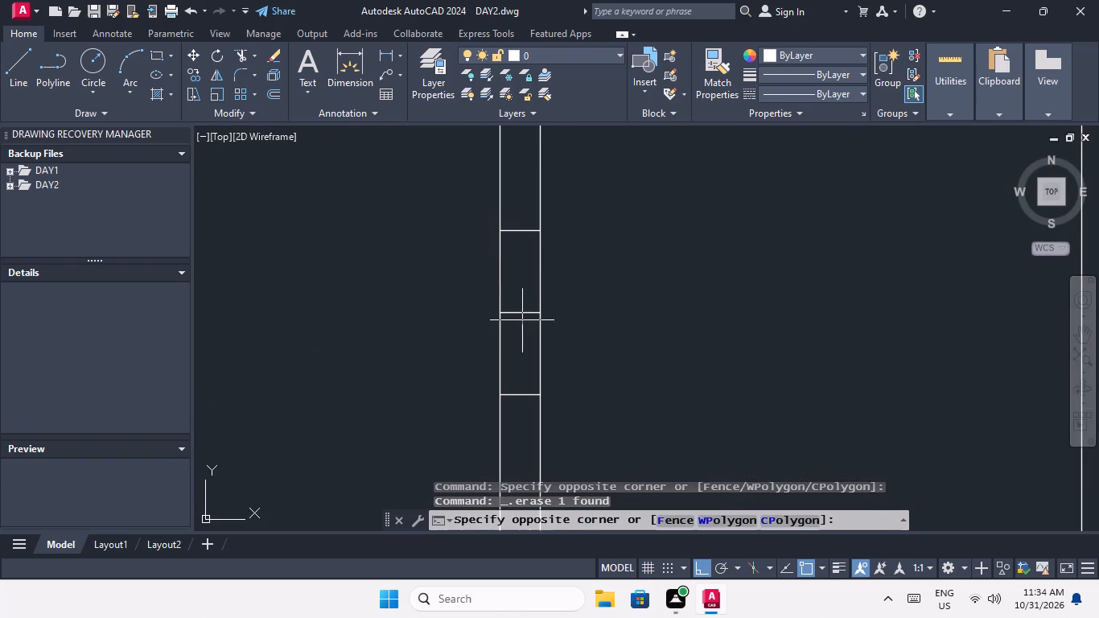
click(517, 286)
key(Delete)
Erase the middle lines of the lower and upper windows in the third row of the outer east wall.
scroll(477, 312, down, 3)
middle_drag(477, 312, 451, 441)
scroll(467, 323, up, 3)
drag(447, 385, 445, 368)
click(444, 331)
key(Delete)
scroll(445, 330, down, 3)
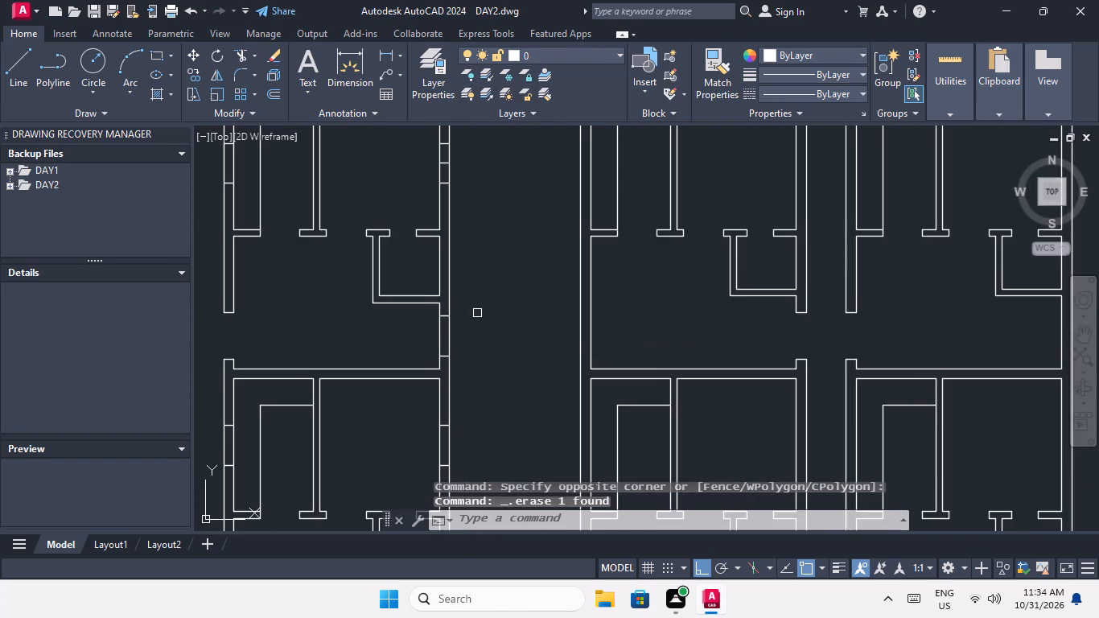
middle_drag(477, 313, 463, 455)
scroll(430, 303, up, 4)
drag(432, 339, 423, 327)
click(410, 280)
key(Delete)
Erase the middle lines of the lower and upper windows in the second row of the outer east wall.
scroll(432, 290, down, 3)
middle_drag(472, 282, 463, 430)
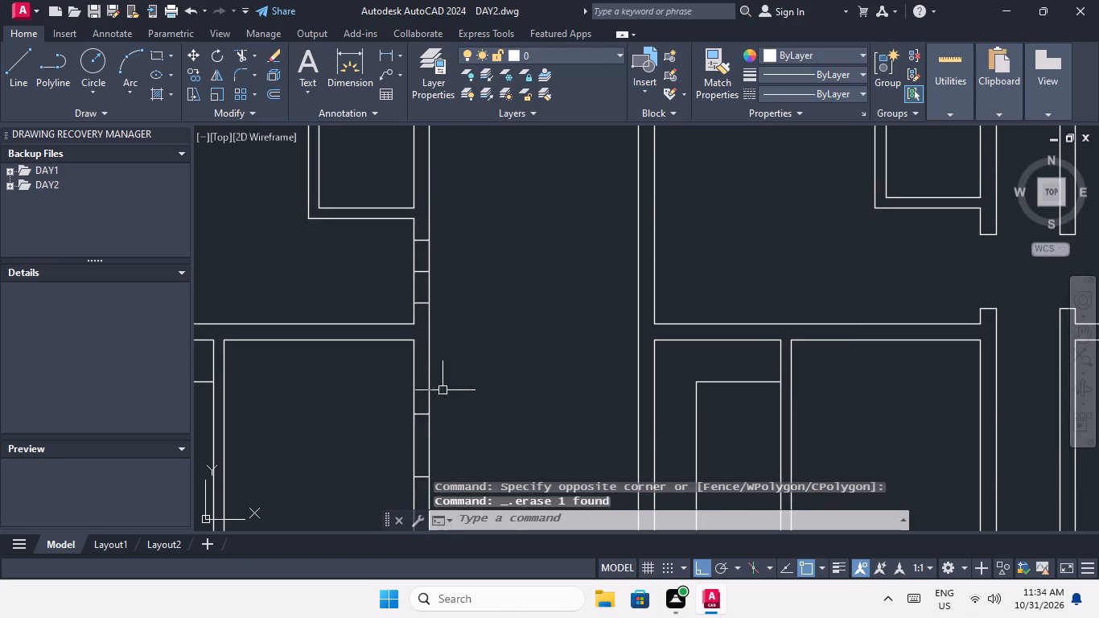
scroll(420, 258, up, 4)
drag(442, 369, 436, 356)
click(422, 326)
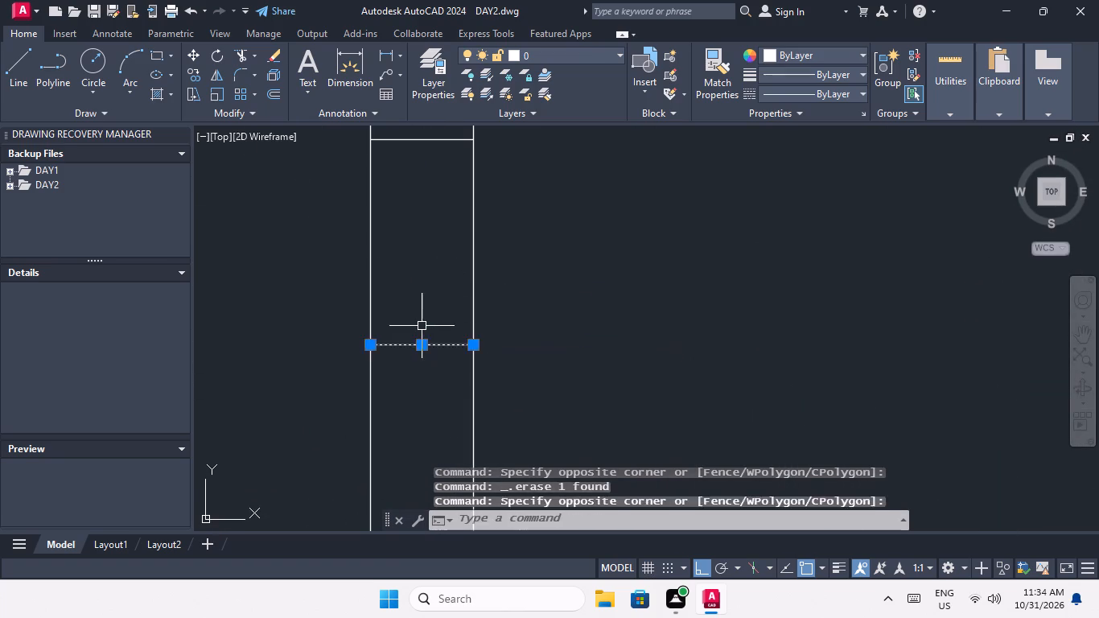
key(Delete)
scroll(422, 326, down, 5)
middle_drag(463, 302, 472, 385)
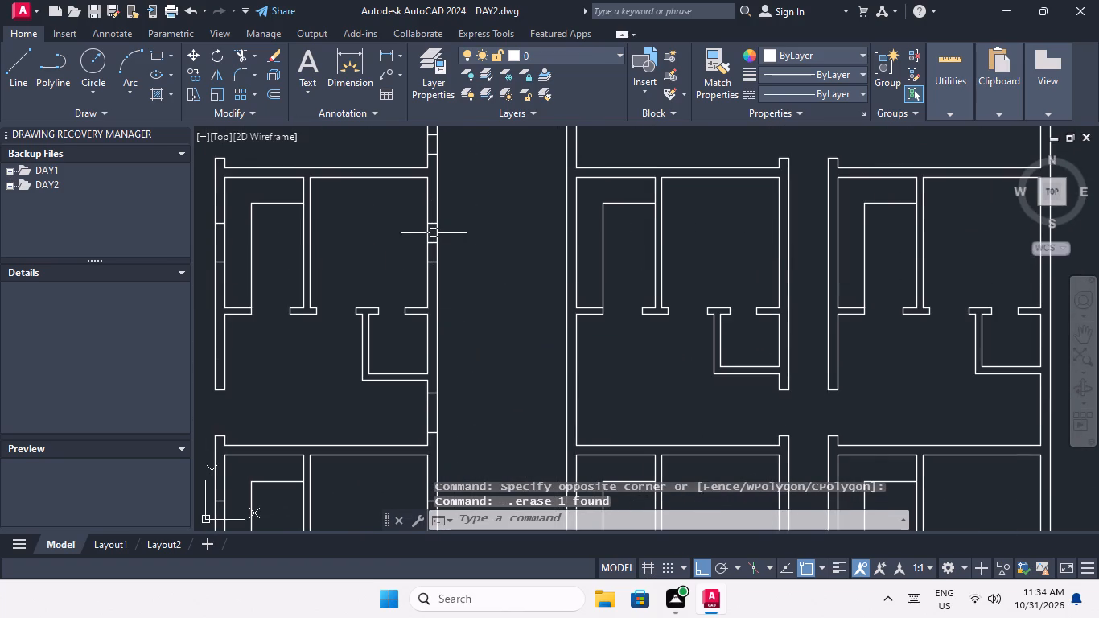
scroll(434, 233, up, 4)
drag(429, 315, 420, 289)
click(416, 271)
key(Delete)
Erase the middle lines of the lower and upper windows in the top row of the outer east wall.
scroll(451, 285, down, 3)
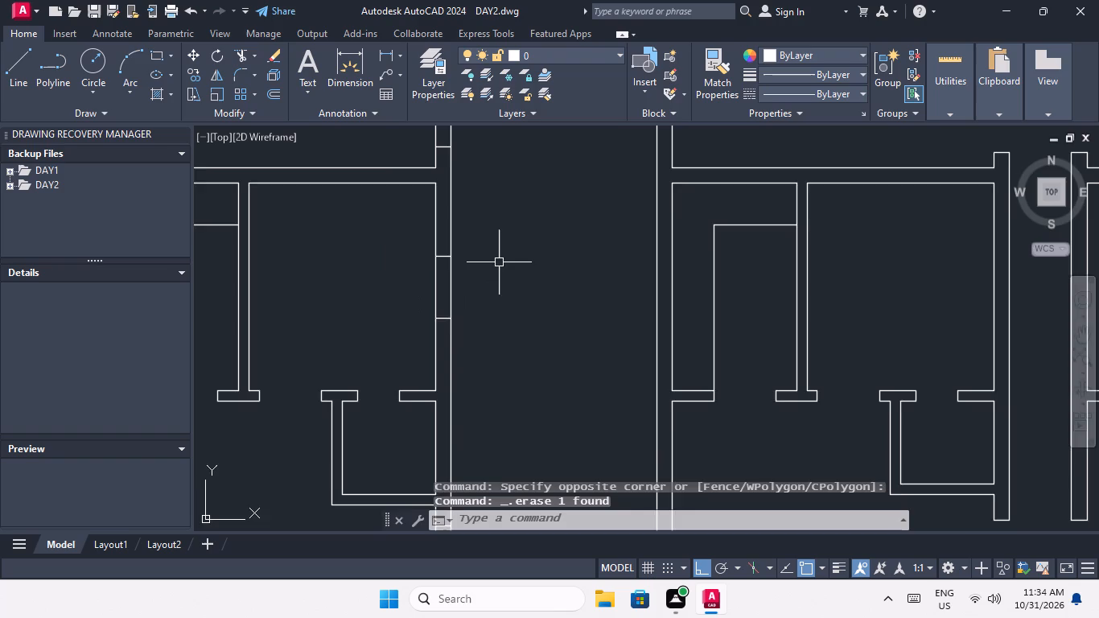
middle_drag(499, 264, 478, 403)
scroll(416, 238, up, 3)
drag(454, 330, 450, 310)
click(441, 270)
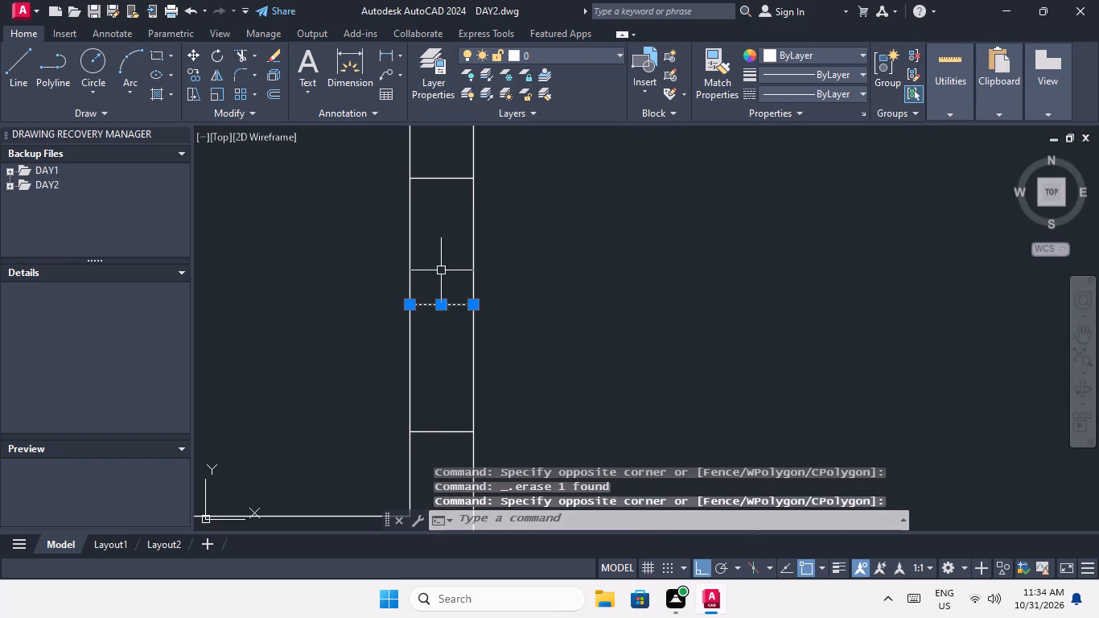
key(Delete)
scroll(459, 278, down, 3)
middle_drag(503, 284, 505, 370)
scroll(510, 327, down, 2)
middle_drag(507, 345, 493, 414)
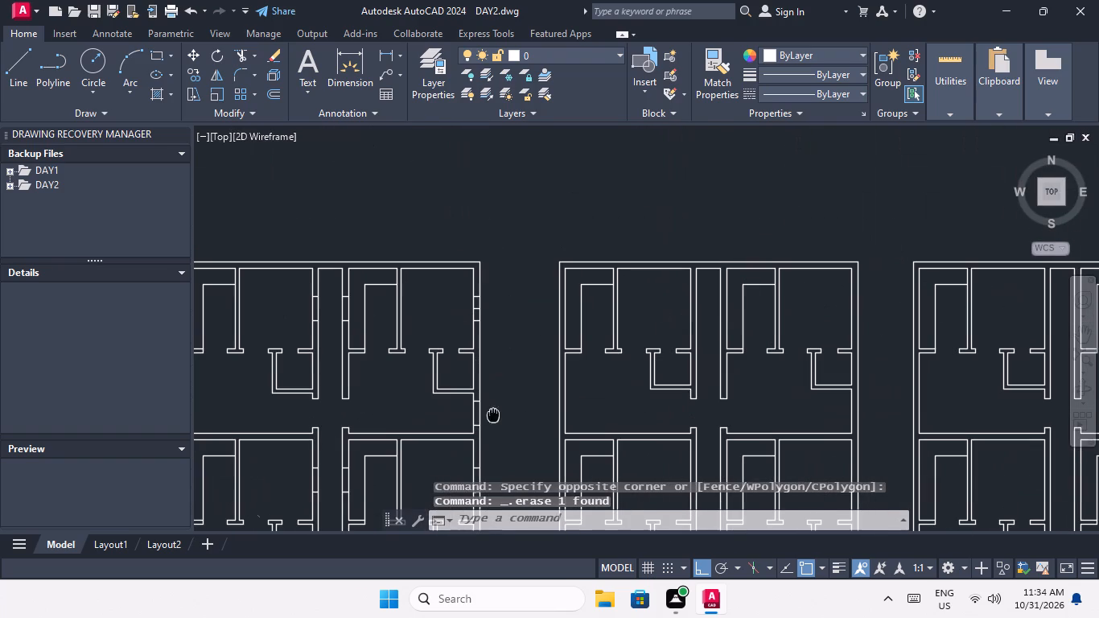
middle_drag(493, 414, 493, 414)
scroll(475, 304, up, 5)
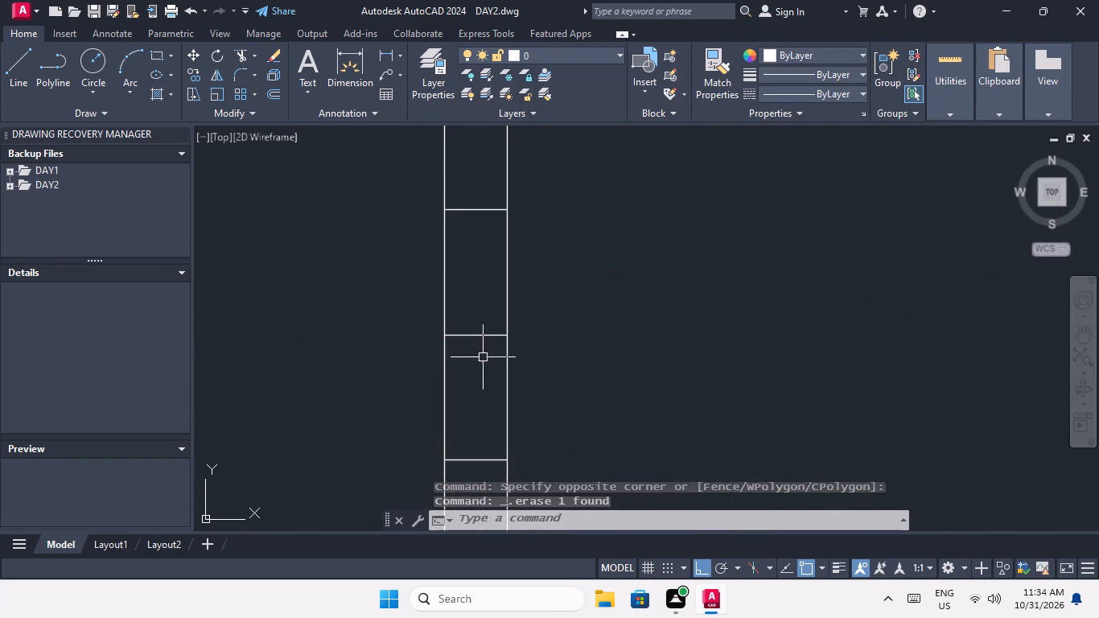
drag(484, 358, 483, 351)
click(470, 312)
key(Delete)
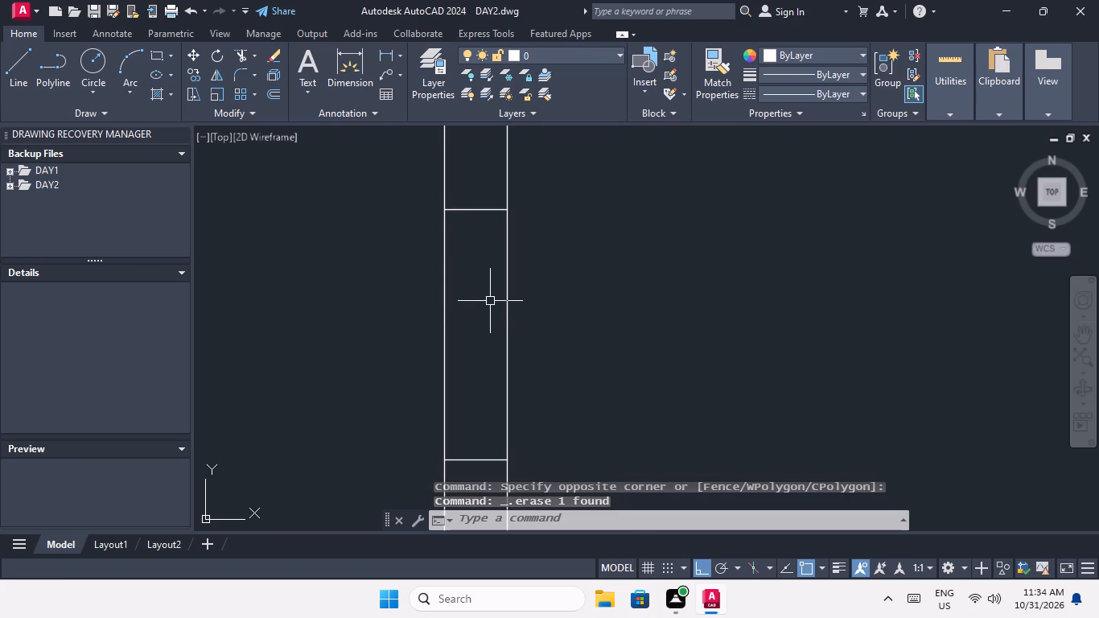
Offset both end lines of the upper window in the top row of this block's outer west wall outward by 3".
scroll(491, 299, down, 4)
middle_drag(521, 300, 578, 279)
scroll(568, 277, down, 3)
middle_drag(488, 319, 487, 314)
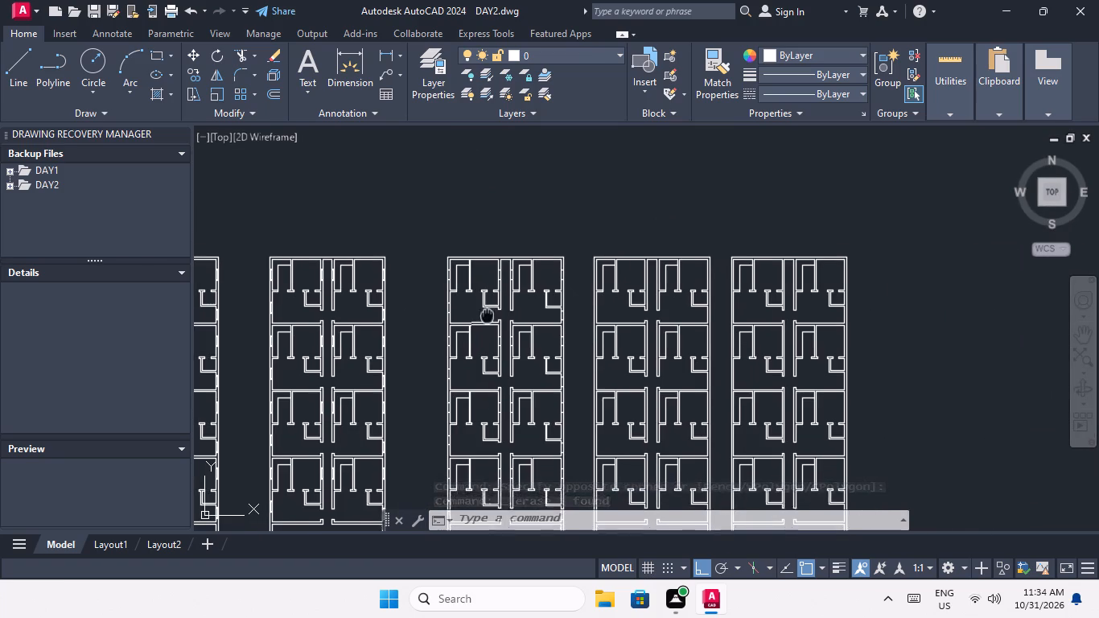
middle_drag(487, 314, 476, 294)
scroll(454, 251, up, 4)
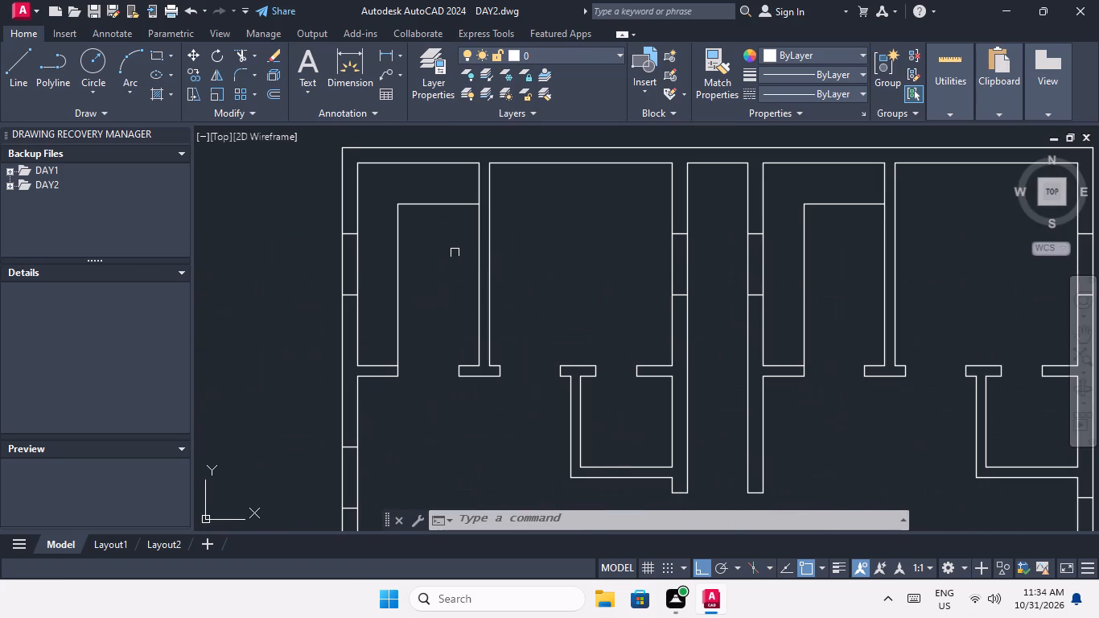
key(Escape)
key(Escape)
key(Escape)
key(Escape)
key(Escape)
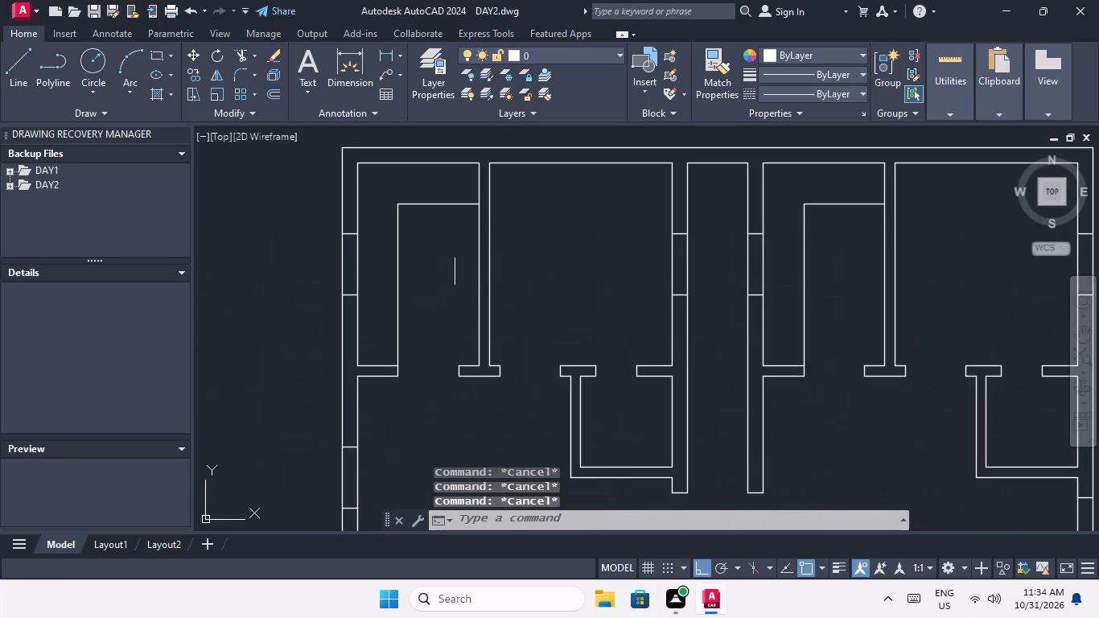
key(o)
key(Return)
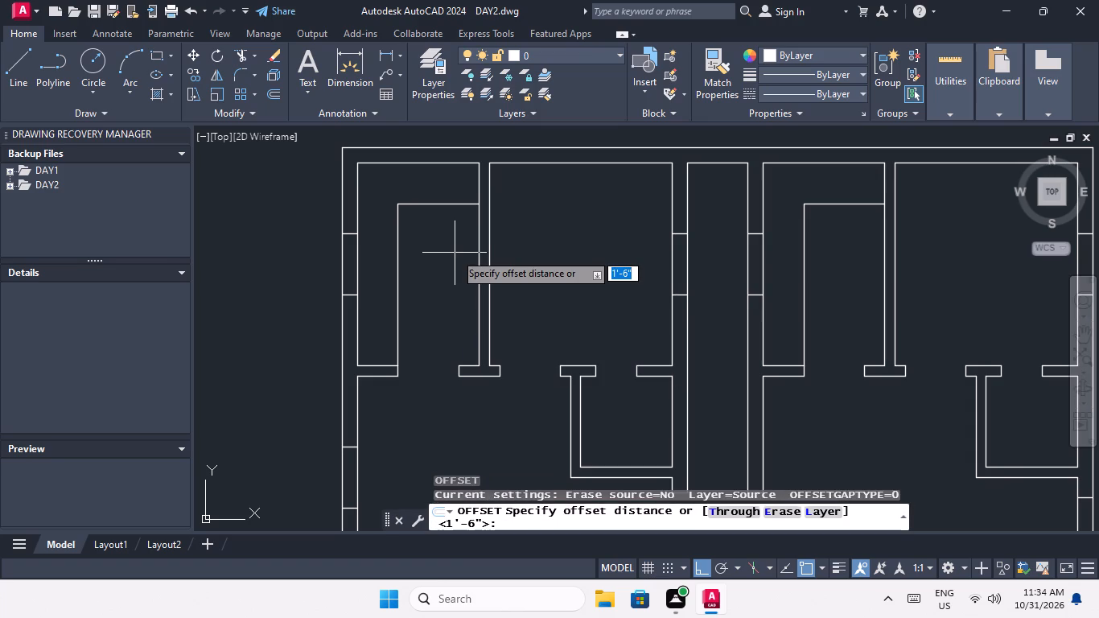
key(3)
key(shift+quotedbl)
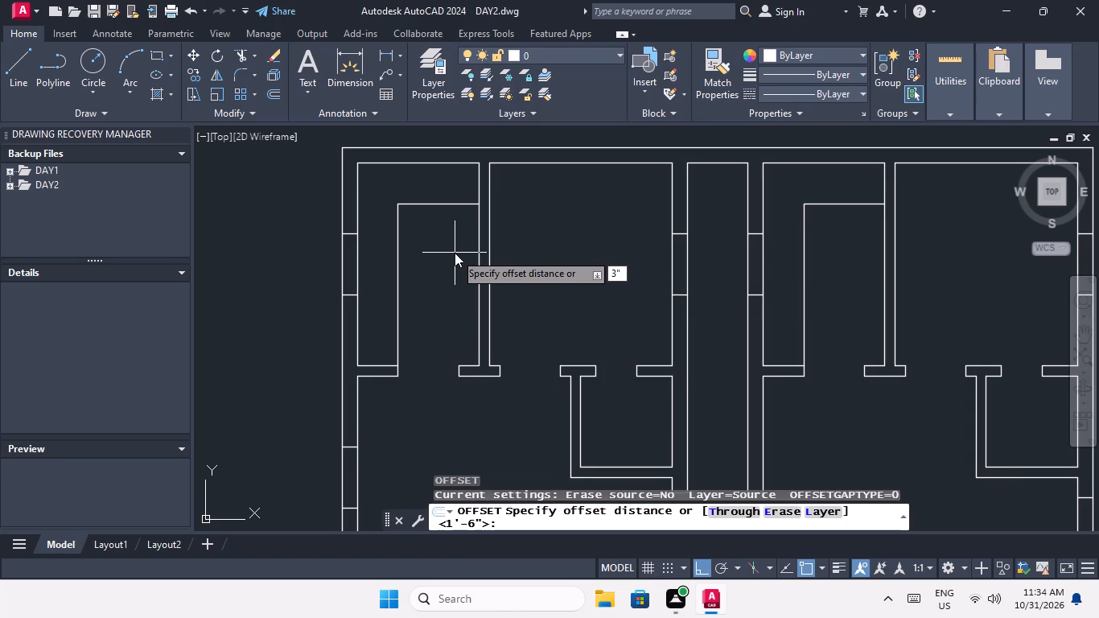
key(Return)
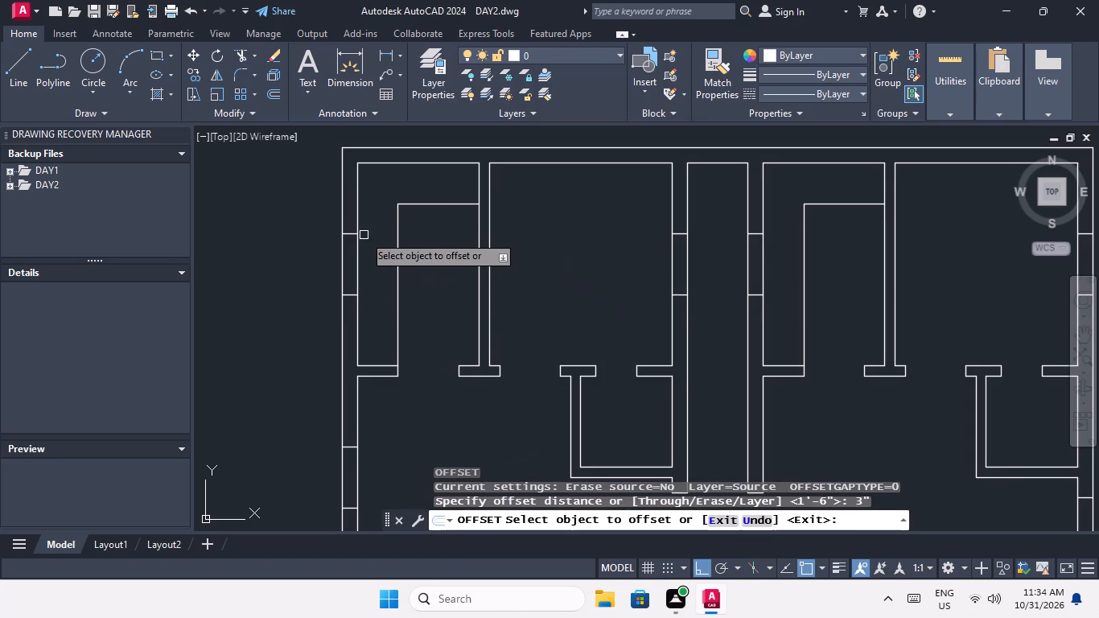
scroll(348, 236, up, 2)
drag(353, 233, 355, 225)
click(358, 171)
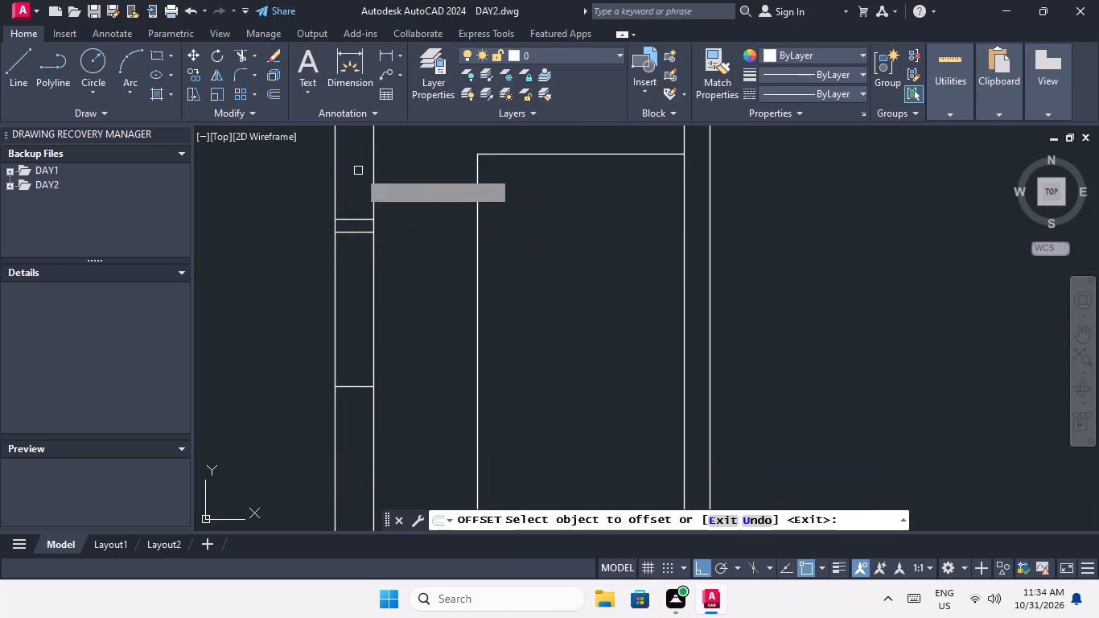
drag(356, 386, 353, 405)
click(348, 454)
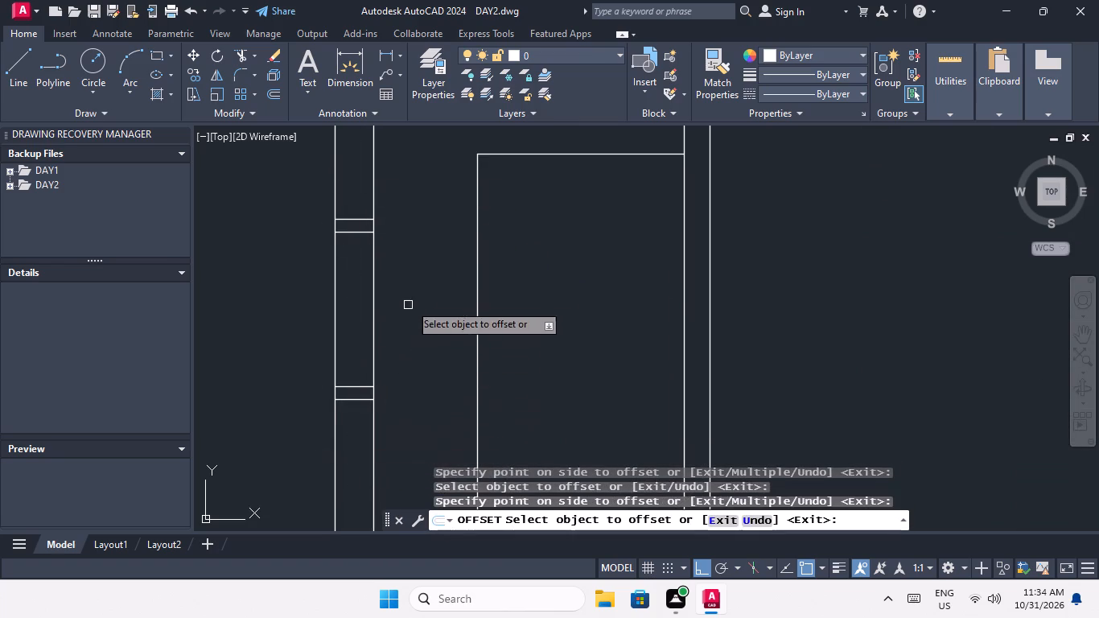
Offset both end lines of the lower window in the top row of the outer west wall outward by 3".
middle_drag(426, 287, 413, 202)
scroll(414, 204, down, 2)
scroll(387, 397, up, 2)
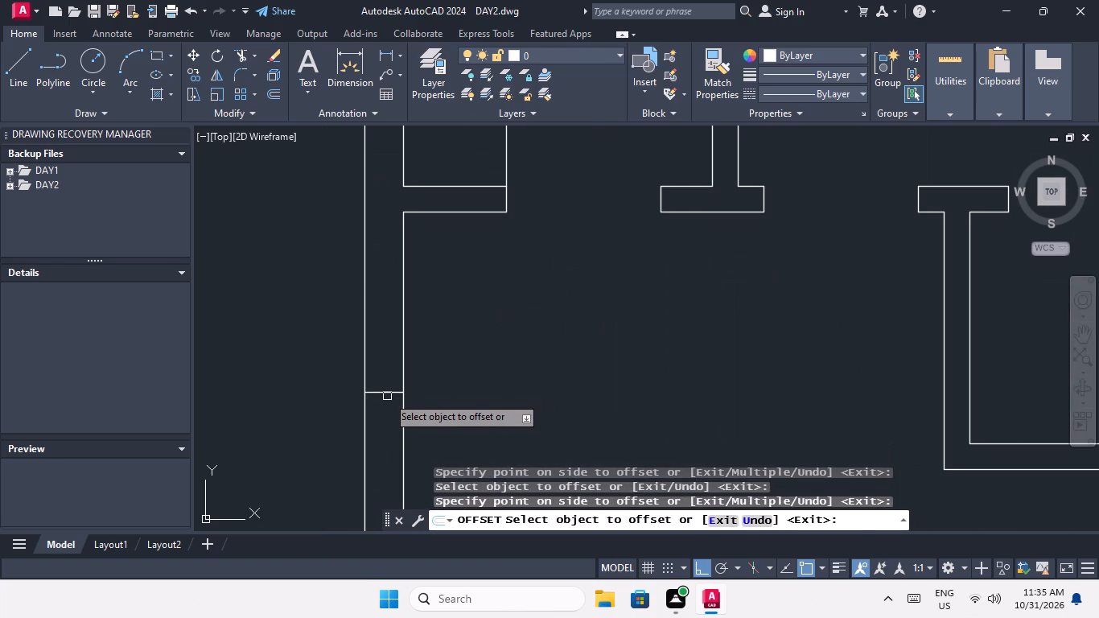
drag(388, 394, 385, 380)
click(376, 329)
scroll(374, 319, down, 1)
middle_drag(404, 459, 425, 351)
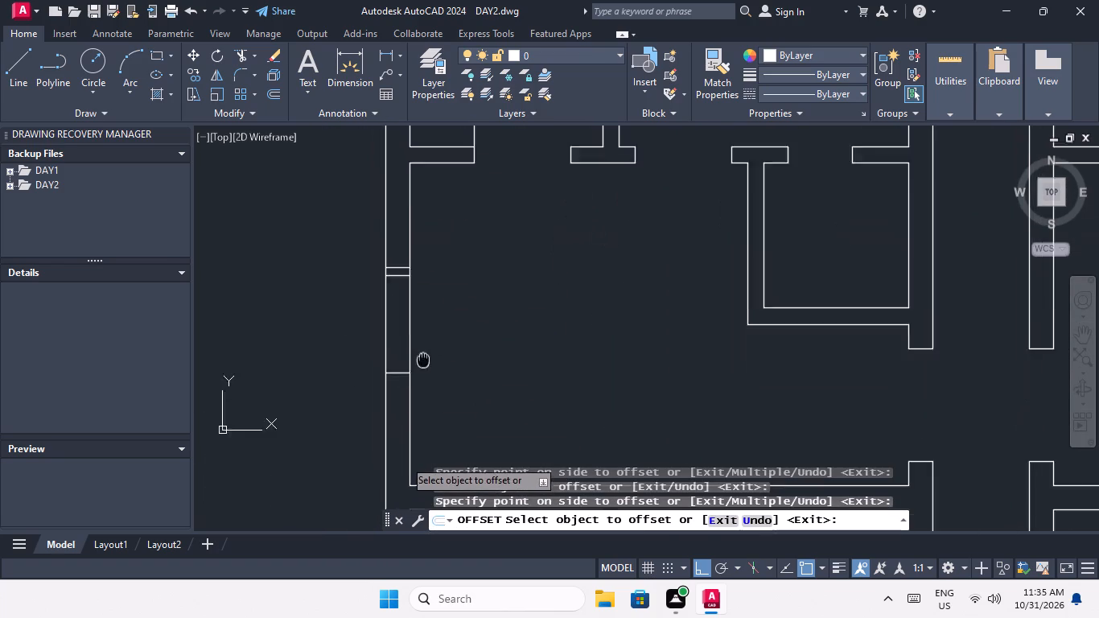
middle_drag(425, 351, 431, 320)
scroll(414, 334, up, 2)
drag(394, 307, 398, 351)
drag(401, 361, 402, 352)
Offset both end lines of the upper window in the second row of the outer west wall outward by 3".
scroll(397, 287, down, 4)
middle_drag(488, 292, 459, 351)
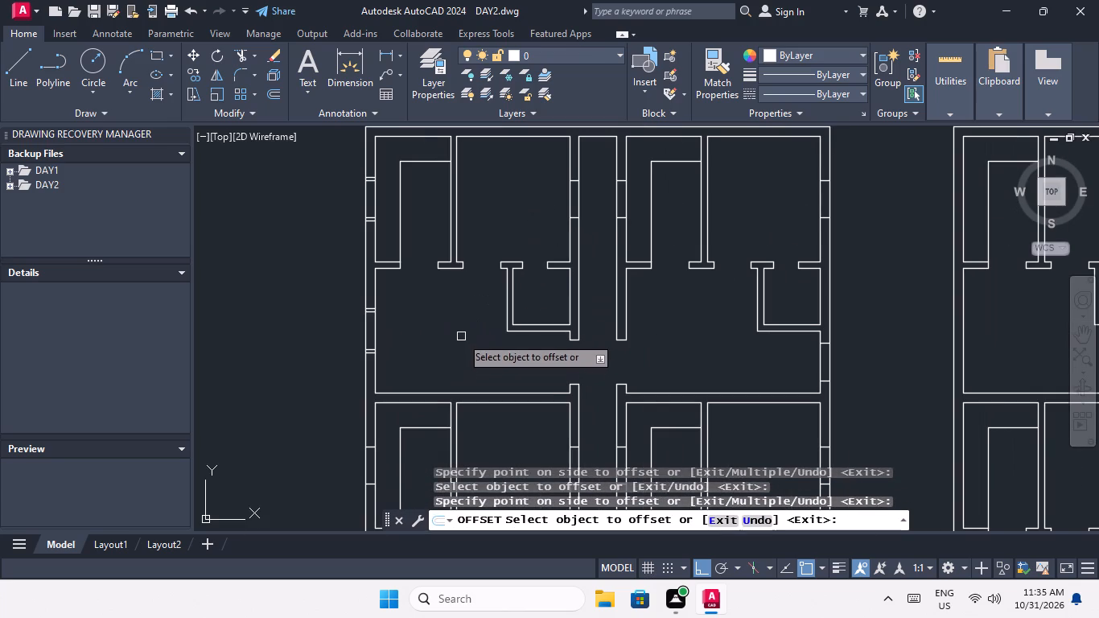
middle_drag(461, 319, 483, 247)
scroll(390, 379, up, 3)
drag(397, 363, 397, 345)
click(390, 278)
scroll(391, 282, down, 2)
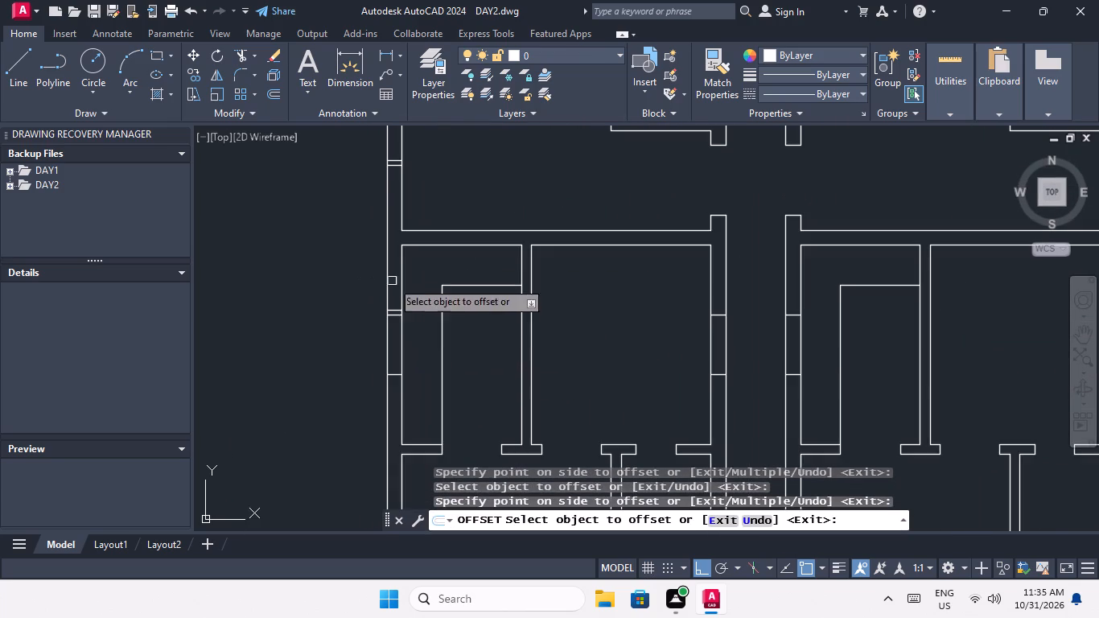
scroll(409, 390, up, 3)
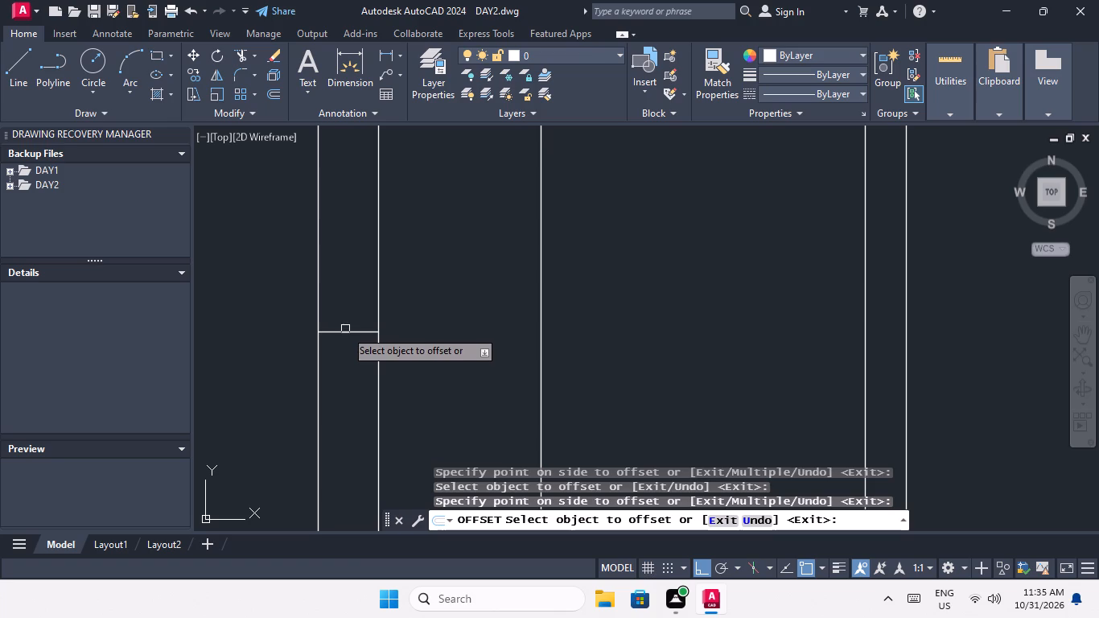
drag(345, 332, 352, 369)
click(356, 381)
Offset both end lines of the lower window in the second row of the outer west wall outward by 3".
scroll(344, 247, down, 3)
middle_drag(397, 303, 401, 292)
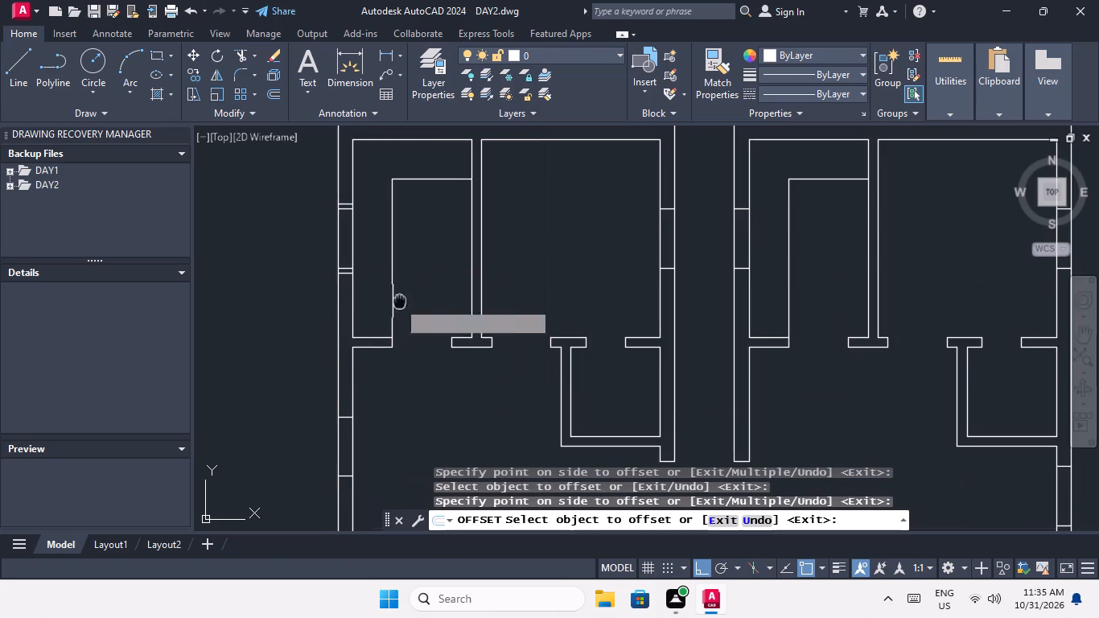
middle_drag(401, 292, 402, 208)
scroll(341, 315, up, 2)
drag(366, 333, 364, 319)
click(362, 273)
scroll(362, 272, down, 2)
scroll(372, 365, up, 3)
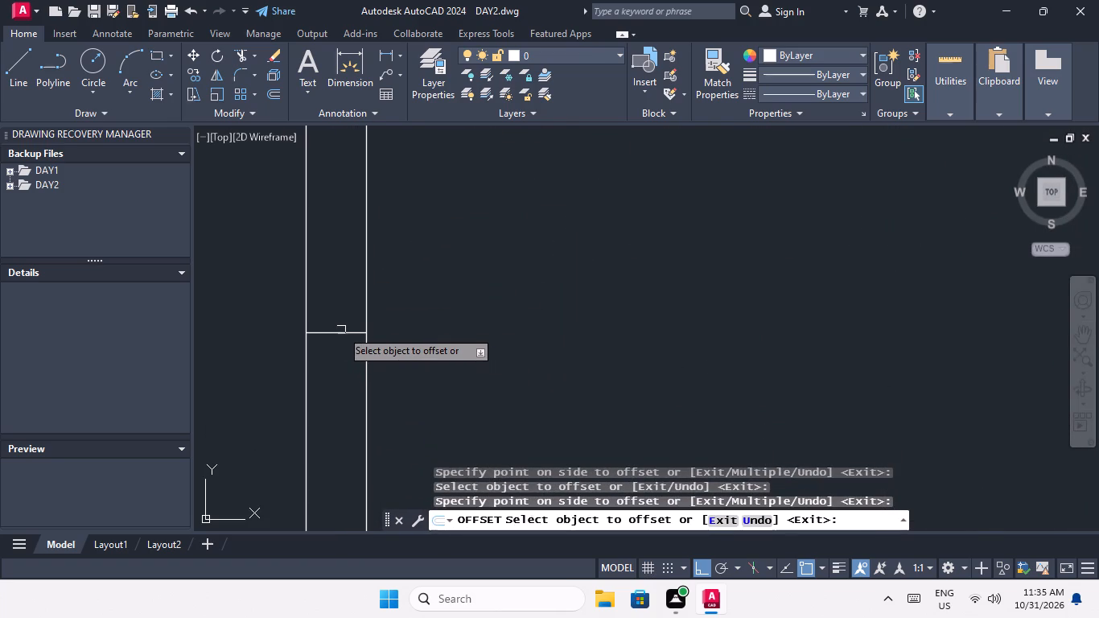
drag(338, 332, 340, 350)
drag(346, 383, 349, 376)
Offset both end lines of the upper window in the third row of the outer west wall outward by 3".
scroll(353, 272, down, 3)
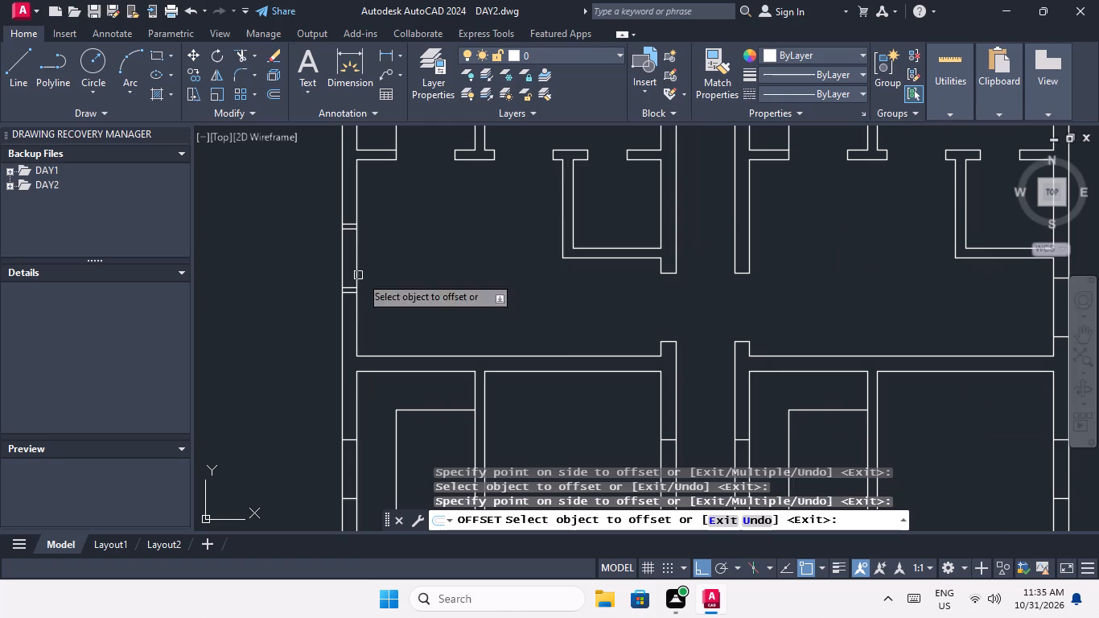
middle_drag(419, 319, 456, 198)
scroll(397, 311, up, 2)
drag(373, 332, 375, 294)
click(377, 277)
middle_drag(364, 451, 396, 294)
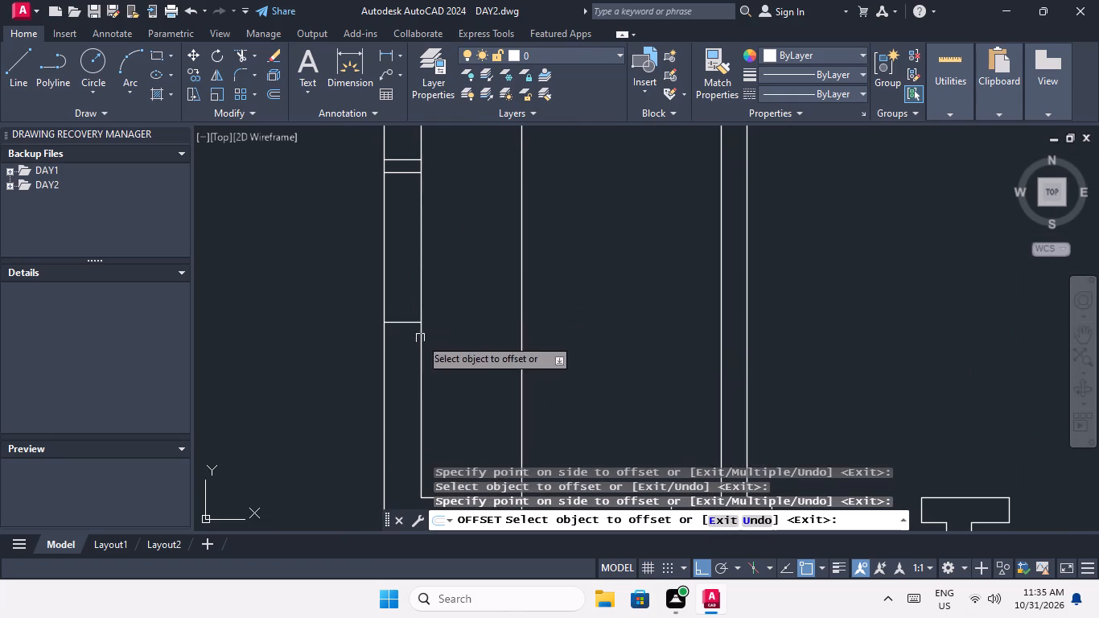
drag(401, 322, 402, 341)
drag(409, 373, 410, 365)
Offset both end lines of the lower window in the third row of the outer west wall outward by 3".
scroll(410, 286, down, 3)
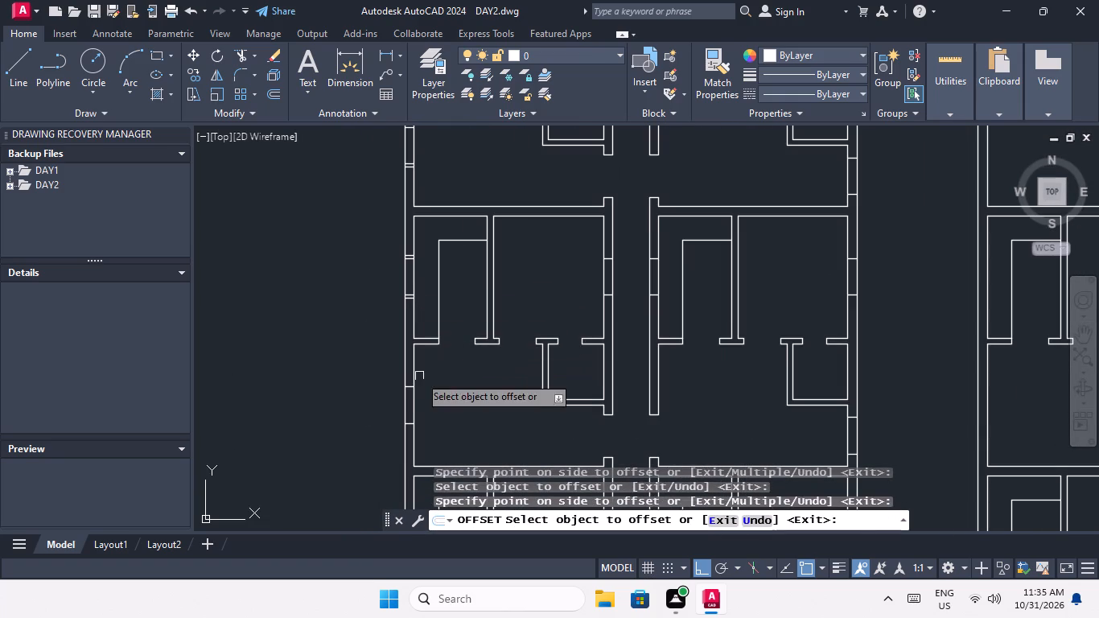
middle_drag(434, 377, 437, 307)
scroll(418, 315, up, 3)
click(390, 322)
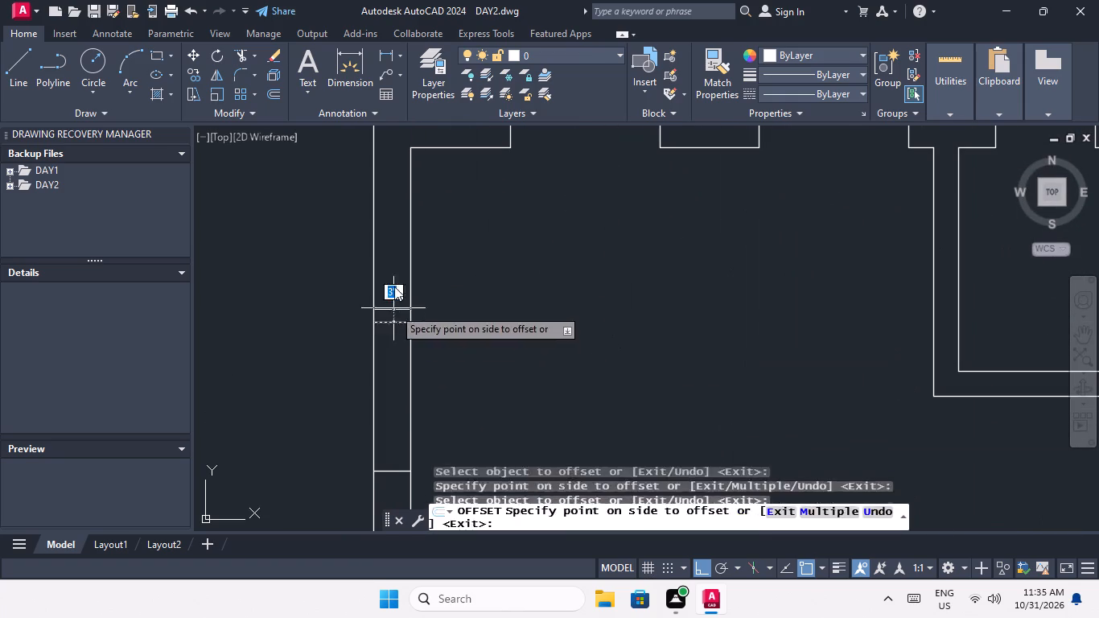
click(394, 275)
middle_drag(433, 359, 434, 249)
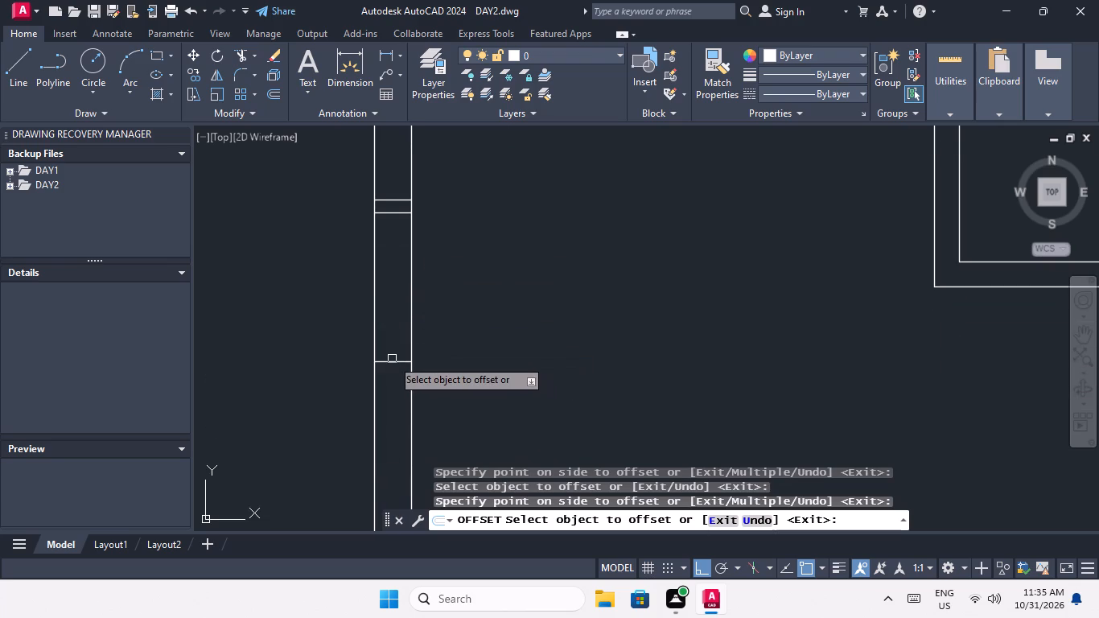
drag(392, 362, 397, 386)
drag(405, 406, 405, 394)
Offset both end lines of the upper window in the bottom row of the outer west wall outward by 3".
middle_drag(469, 342, 465, 264)
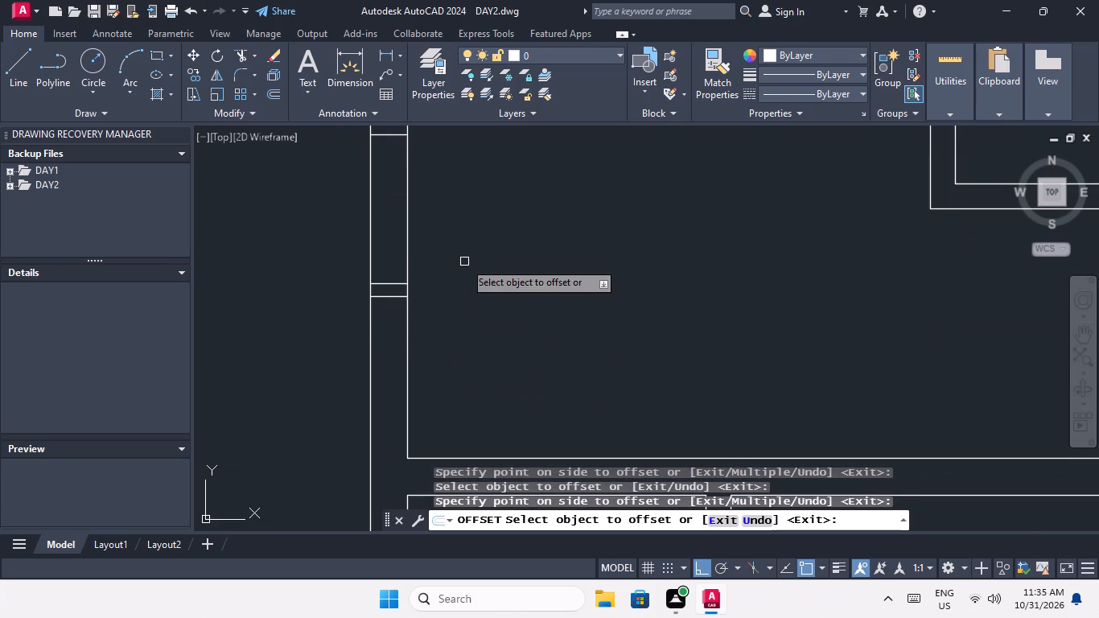
scroll(467, 262, down, 1)
middle_drag(484, 291, 471, 203)
scroll(471, 202, down, 1)
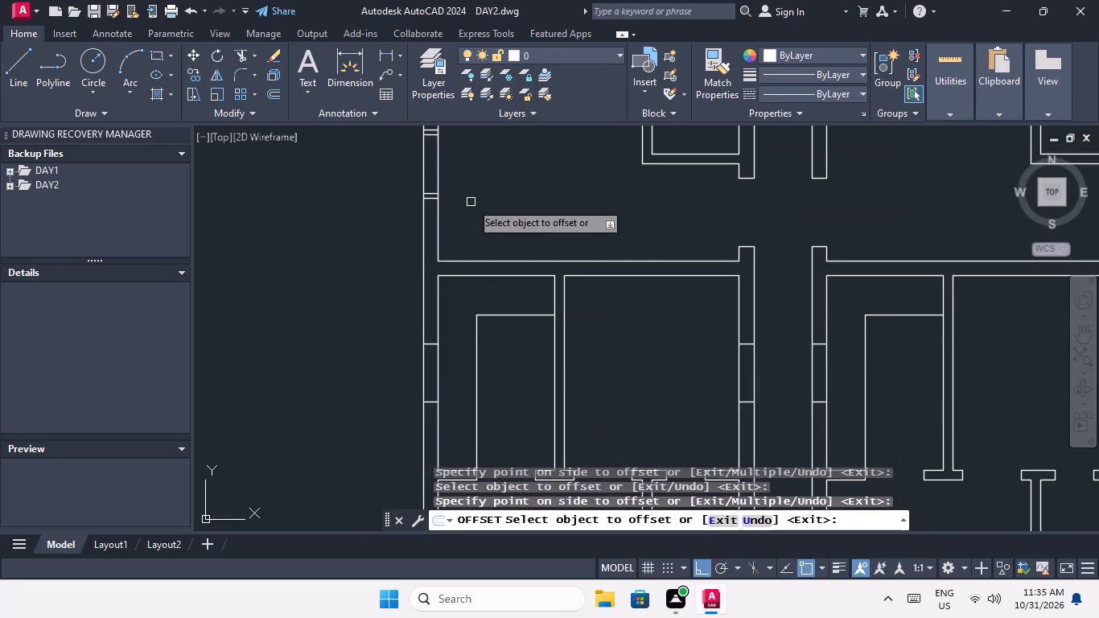
scroll(422, 348, up, 2)
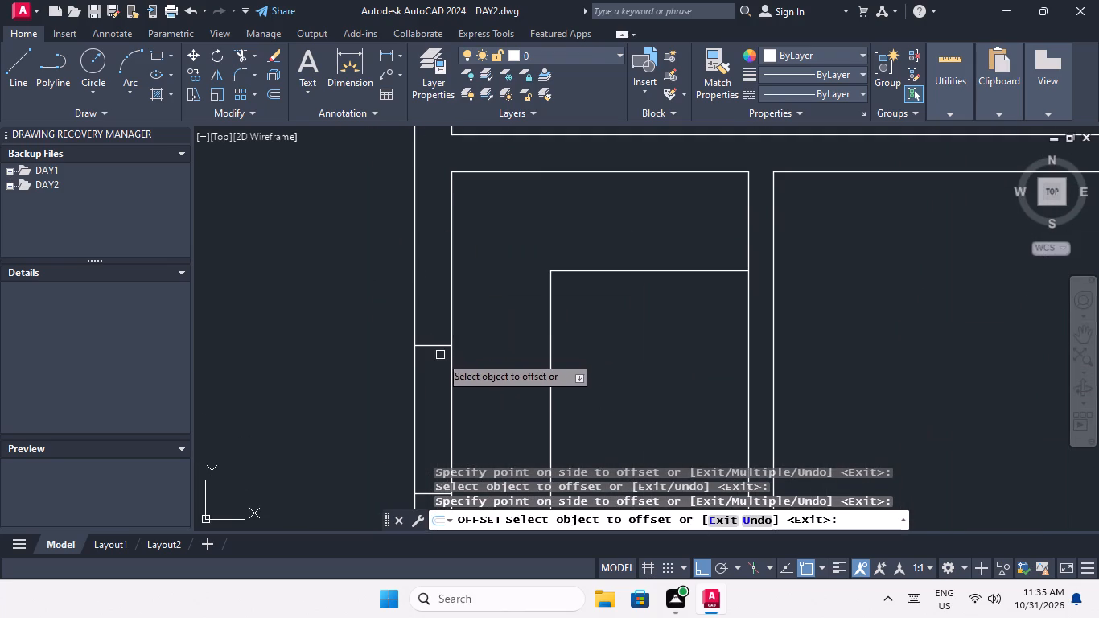
drag(435, 348, 432, 315)
drag(432, 282, 434, 294)
scroll(439, 307, down, 2)
middle_drag(454, 364, 454, 362)
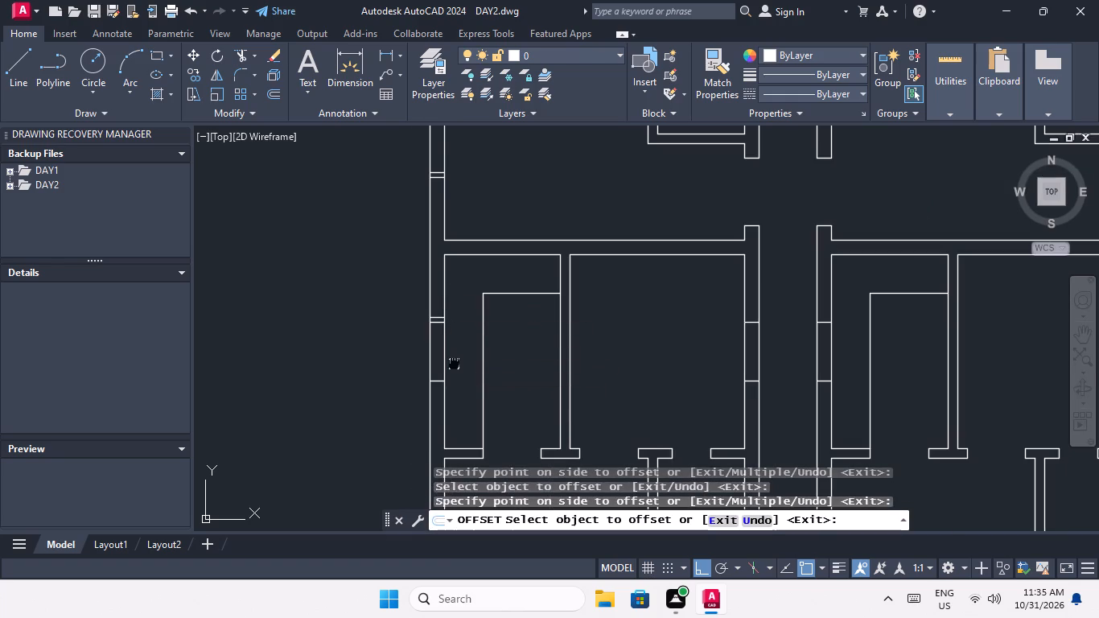
middle_drag(454, 362, 454, 282)
scroll(435, 295, up, 2)
drag(442, 305, 442, 345)
drag(442, 362, 445, 346)
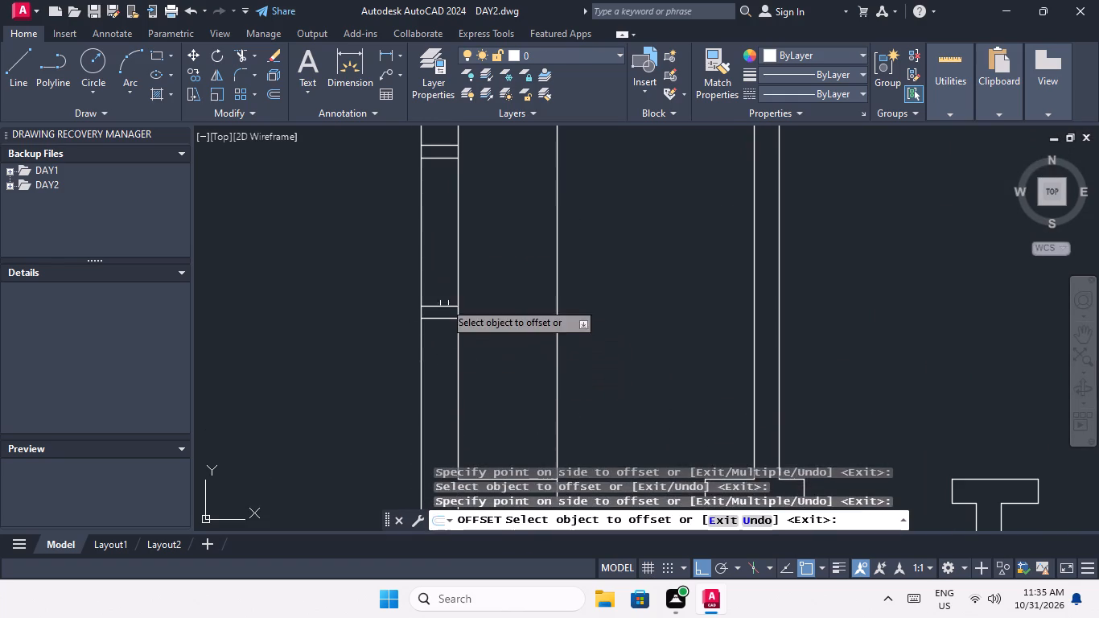
Offset both end lines of the lower window in the bottom row of the outer west wall outward by 3".
scroll(438, 258, down, 2)
middle_drag(475, 292, 454, 163)
scroll(418, 294, up, 2)
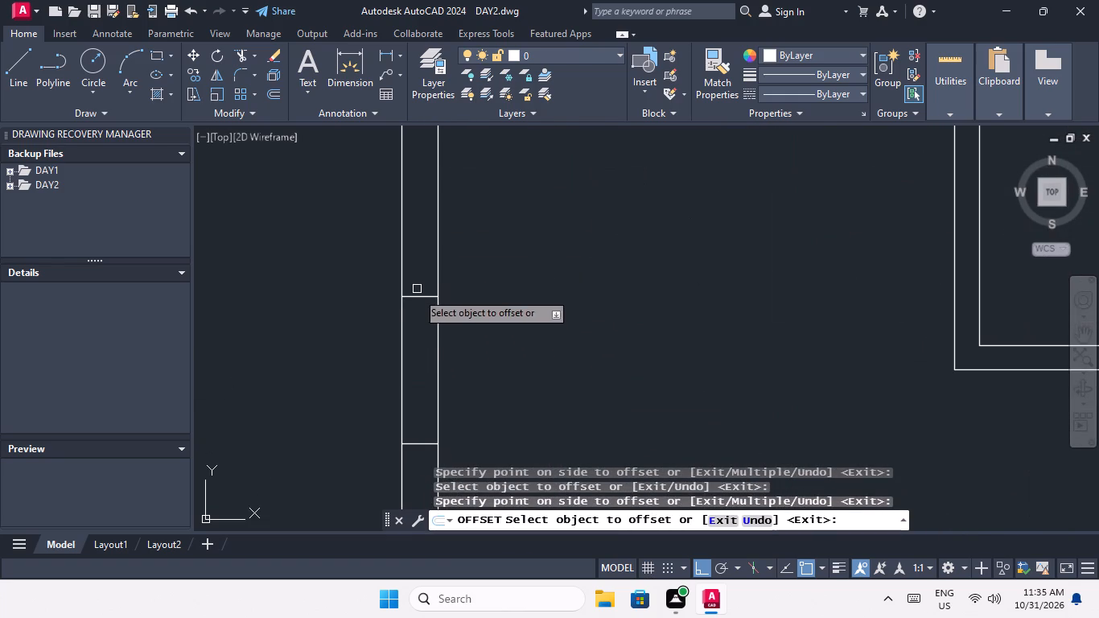
drag(415, 297, 415, 281)
click(419, 241)
scroll(422, 257, down, 1)
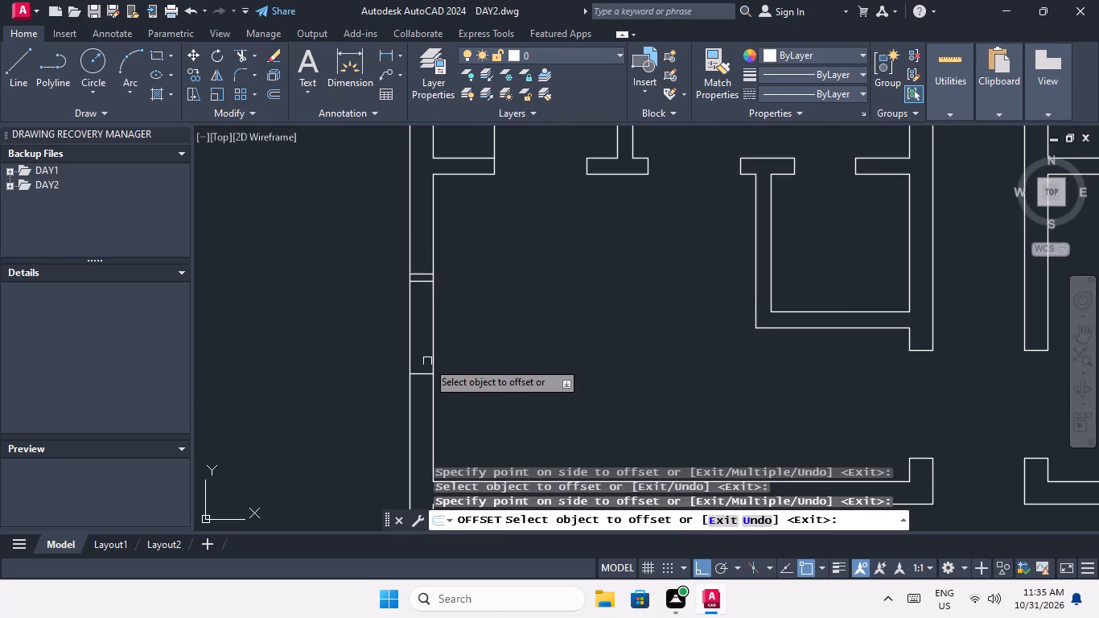
scroll(426, 364, up, 2)
drag(414, 390, 421, 402)
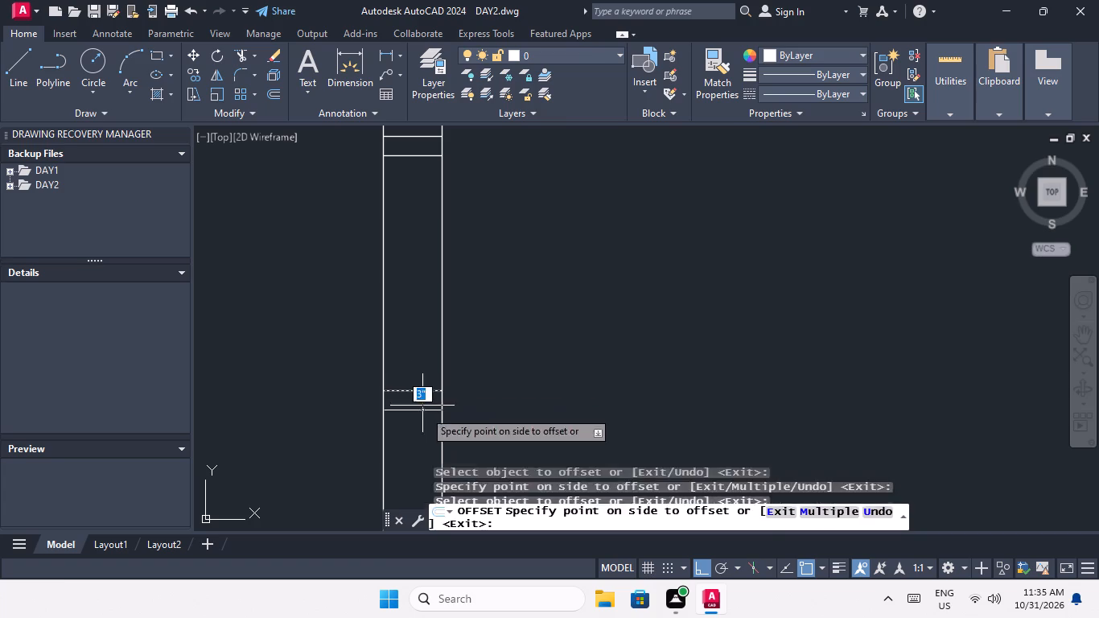
drag(428, 428, 430, 406)
Offset both end lines of the bottom-row window in the corridor's west wall outward by 3".
scroll(431, 276, down, 2)
middle_drag(475, 290, 461, 160)
scroll(484, 215, down, 2)
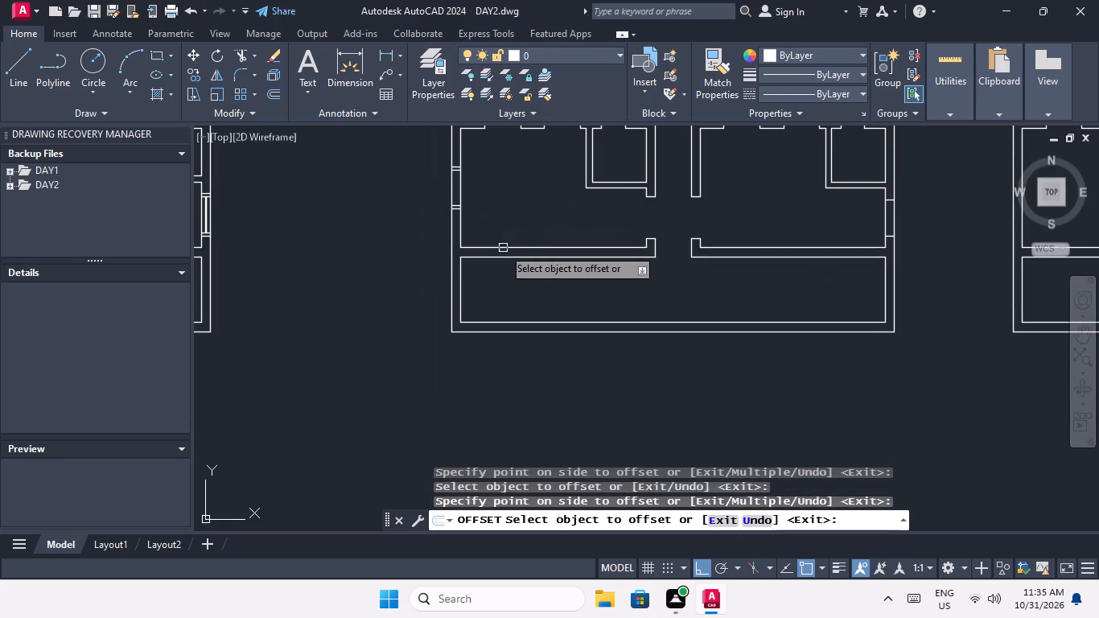
middle_drag(503, 247, 335, 347)
middle_drag(547, 287, 545, 375)
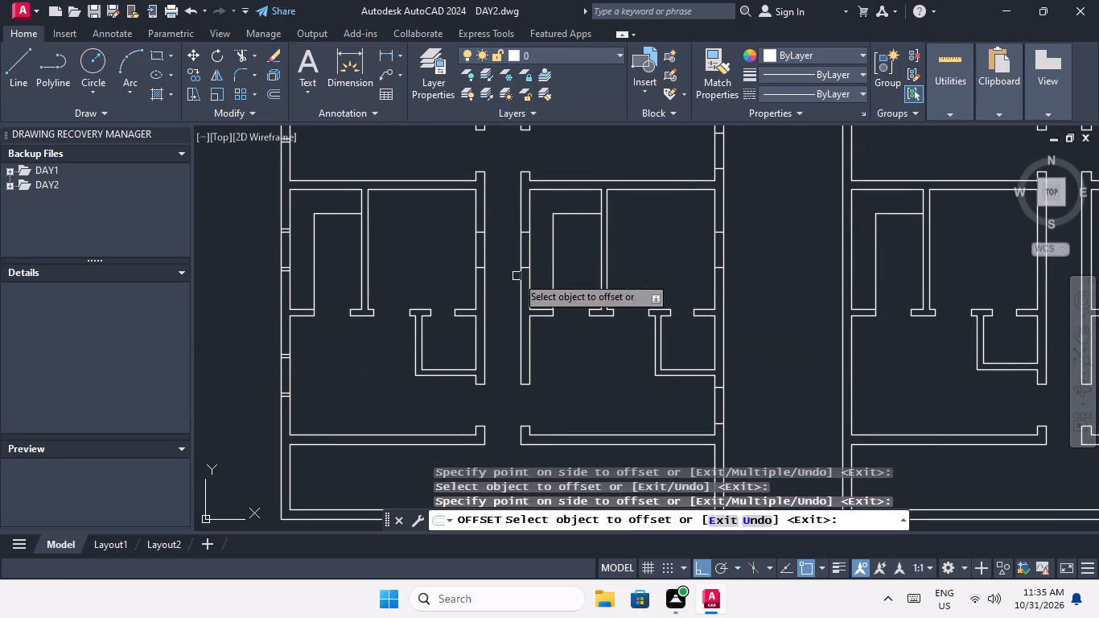
scroll(480, 230, up, 3)
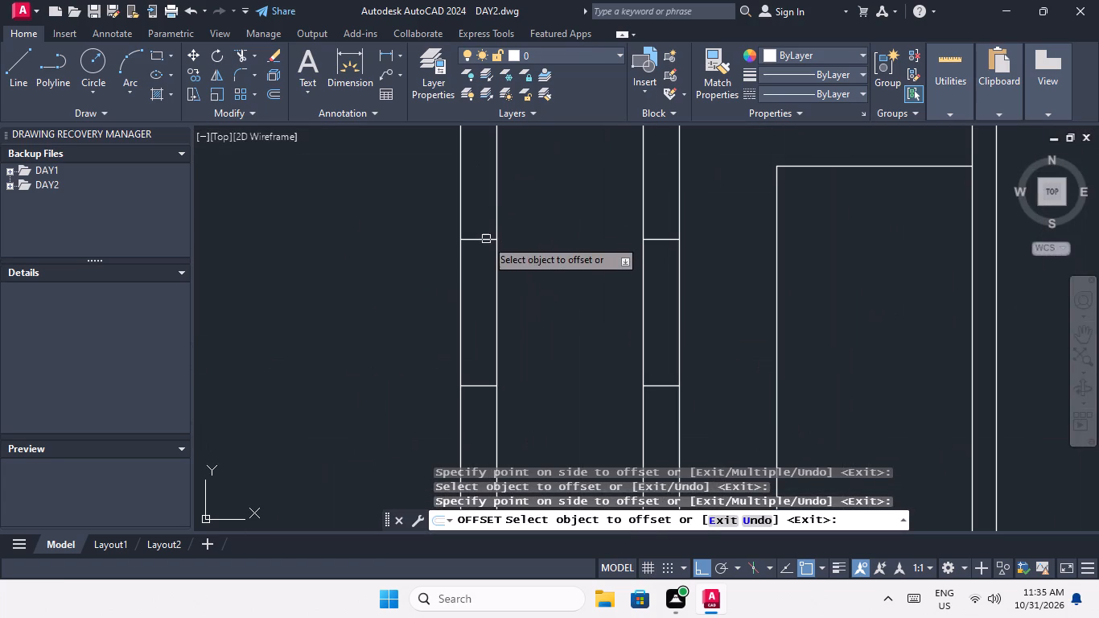
drag(485, 239, 484, 220)
click(481, 183)
drag(481, 387, 481, 406)
drag(484, 428, 487, 418)
Offset both end lines of the third-row window in the corridor's west wall outward by 3".
middle_drag(526, 248, 499, 370)
scroll(498, 373, down, 1)
scroll(512, 275, down, 1)
middle_drag(513, 285, 500, 381)
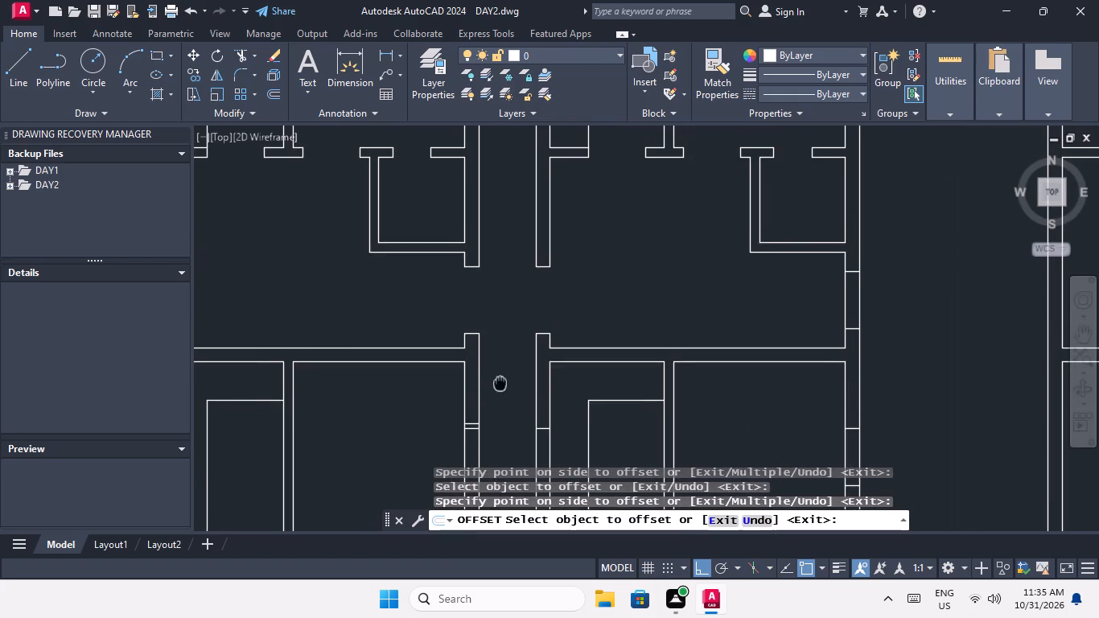
middle_drag(483, 315, 452, 409)
middle_drag(485, 282, 464, 387)
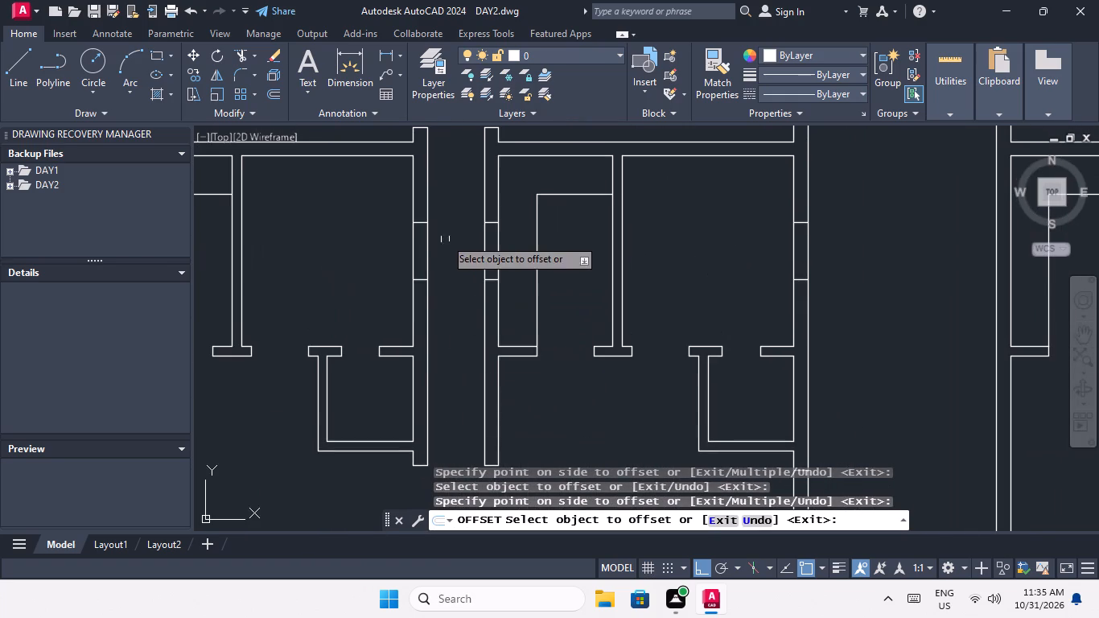
scroll(418, 222, up, 2)
click(421, 222)
click(423, 179)
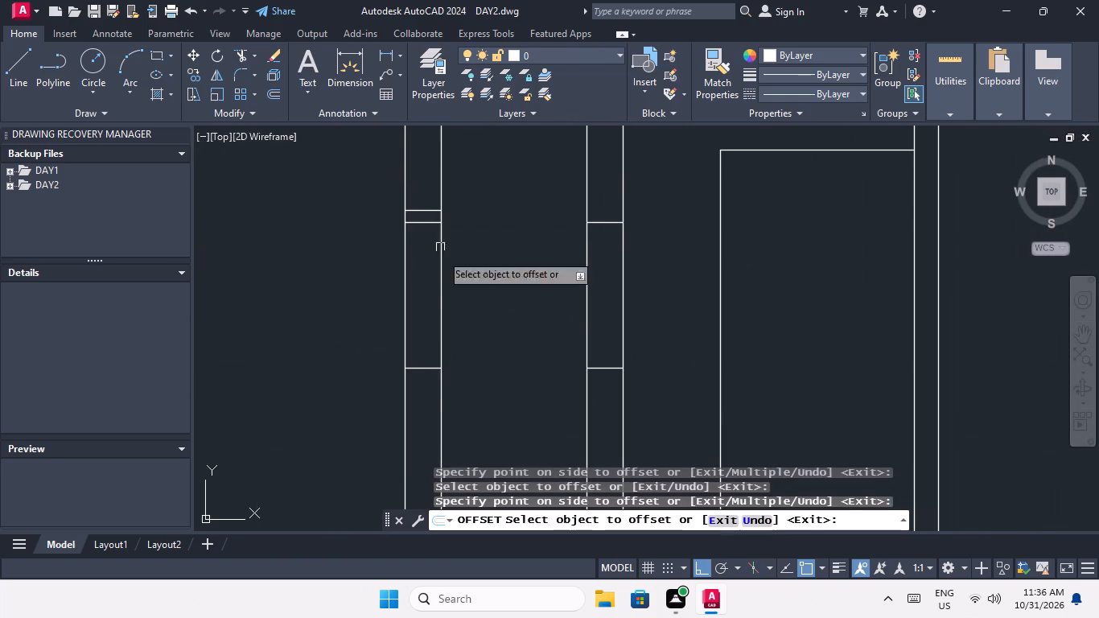
drag(427, 369, 428, 380)
click(434, 450)
middle_drag(501, 268, 492, 389)
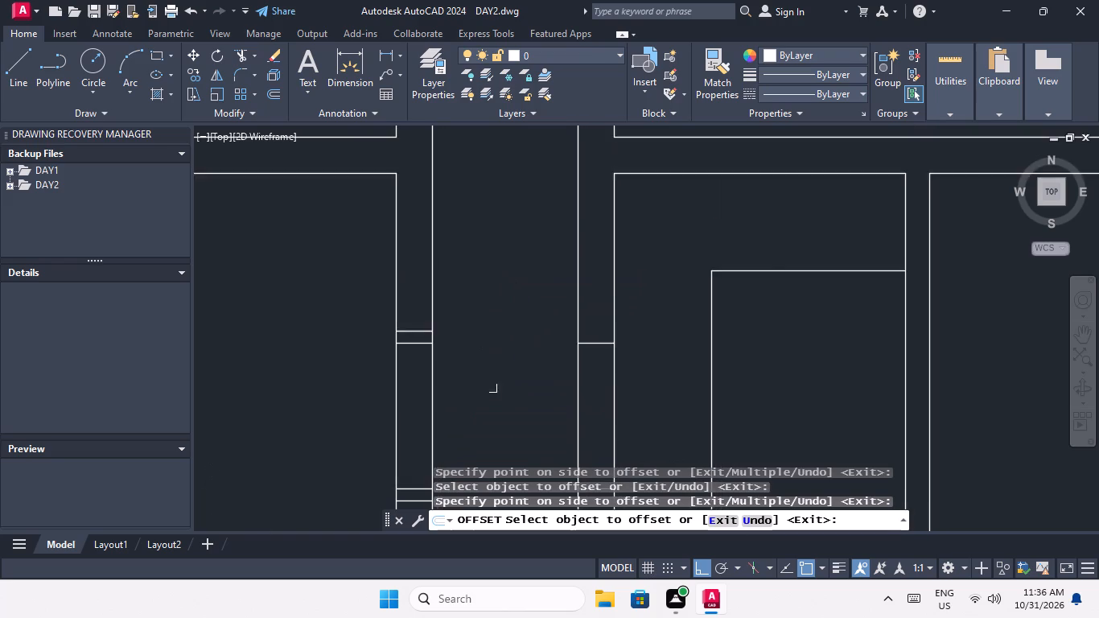
Offset both end lines of the second-row window in the corridor's west wall outward by 3".
scroll(495, 287, down, 2)
middle_drag(495, 286, 478, 398)
middle_drag(477, 290, 456, 438)
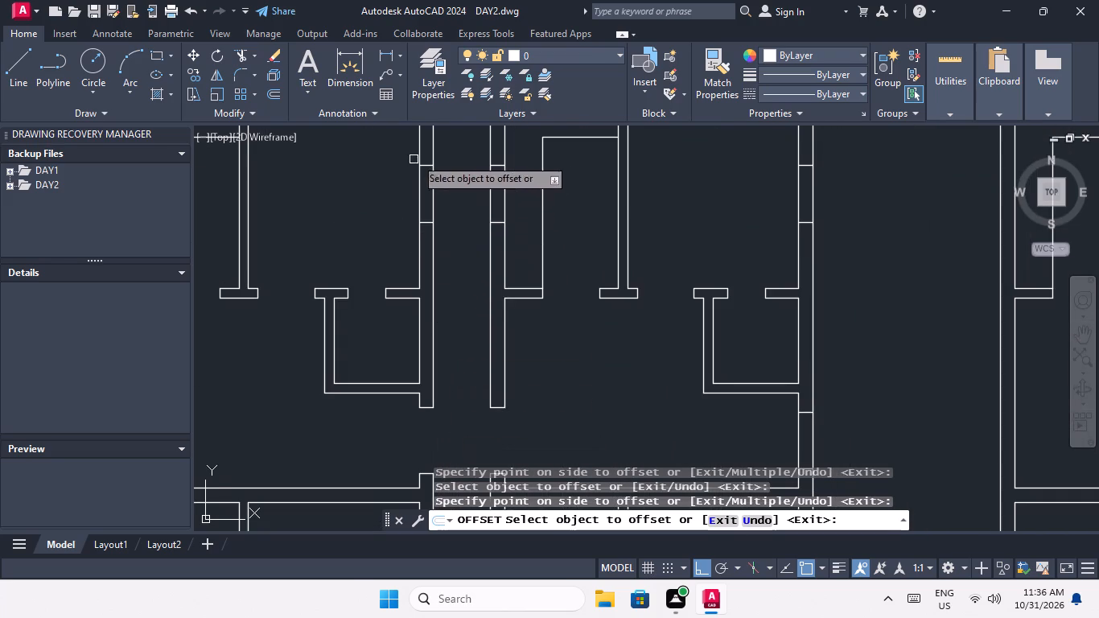
scroll(416, 156, up, 3)
click(460, 195)
click(457, 154)
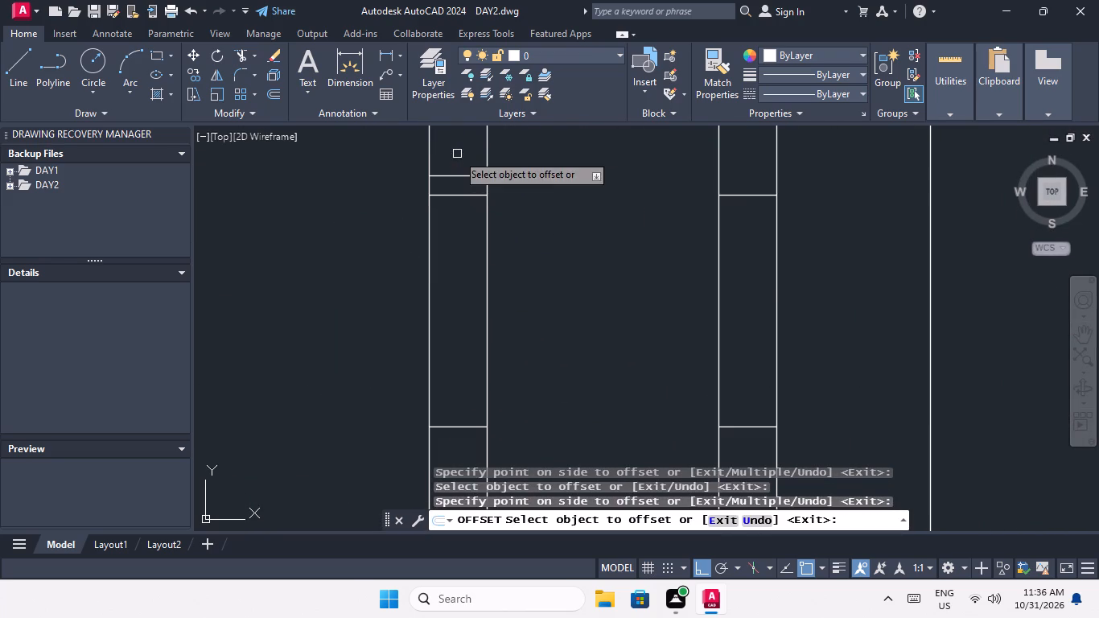
middle_drag(452, 370, 451, 266)
drag(461, 322, 458, 367)
click(457, 373)
Offset both end lines of the top-row window in the corridor's west wall outward by 3".
scroll(496, 308, down, 2)
middle_drag(496, 319, 479, 398)
scroll(508, 266, down, 1)
middle_drag(508, 266, 486, 408)
middle_drag(484, 315, 478, 395)
middle_drag(497, 335, 480, 463)
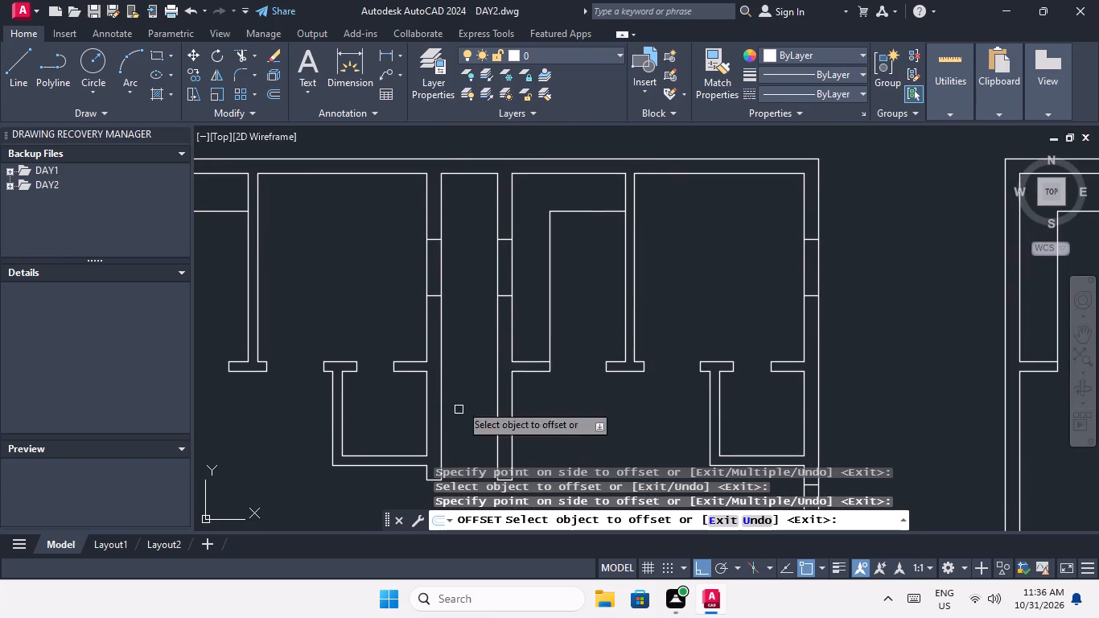
middle_drag(459, 328, 461, 249)
scroll(459, 259, down, 3)
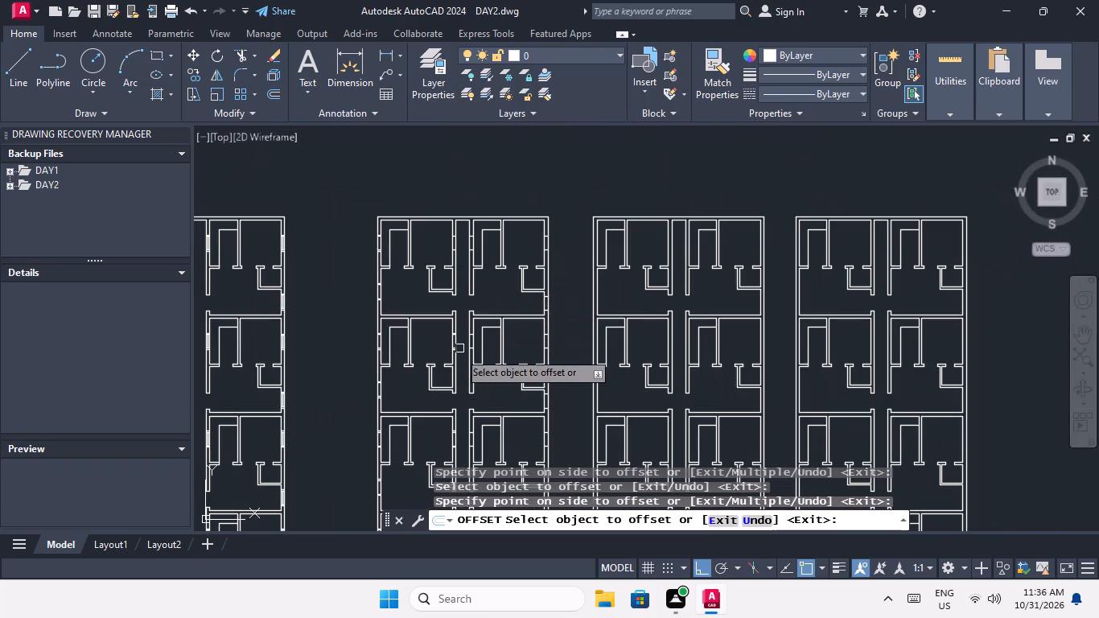
scroll(457, 369, up, 1)
middle_drag(462, 354, 455, 464)
scroll(445, 260, up, 4)
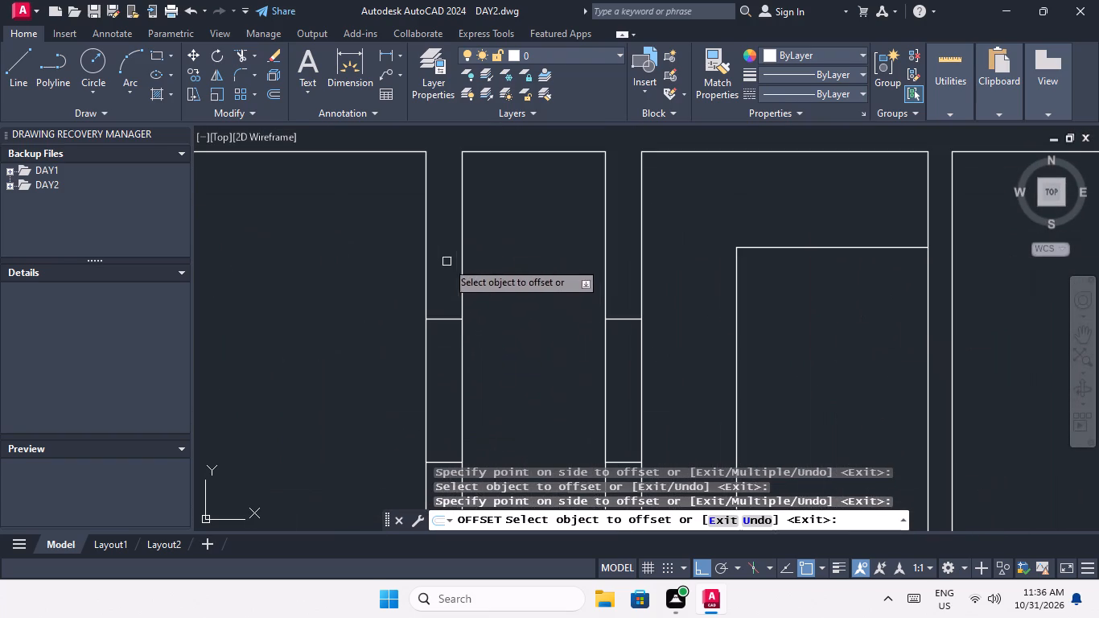
drag(446, 320, 446, 308)
click(446, 248)
scroll(448, 271, down, 2)
scroll(455, 365, up, 2)
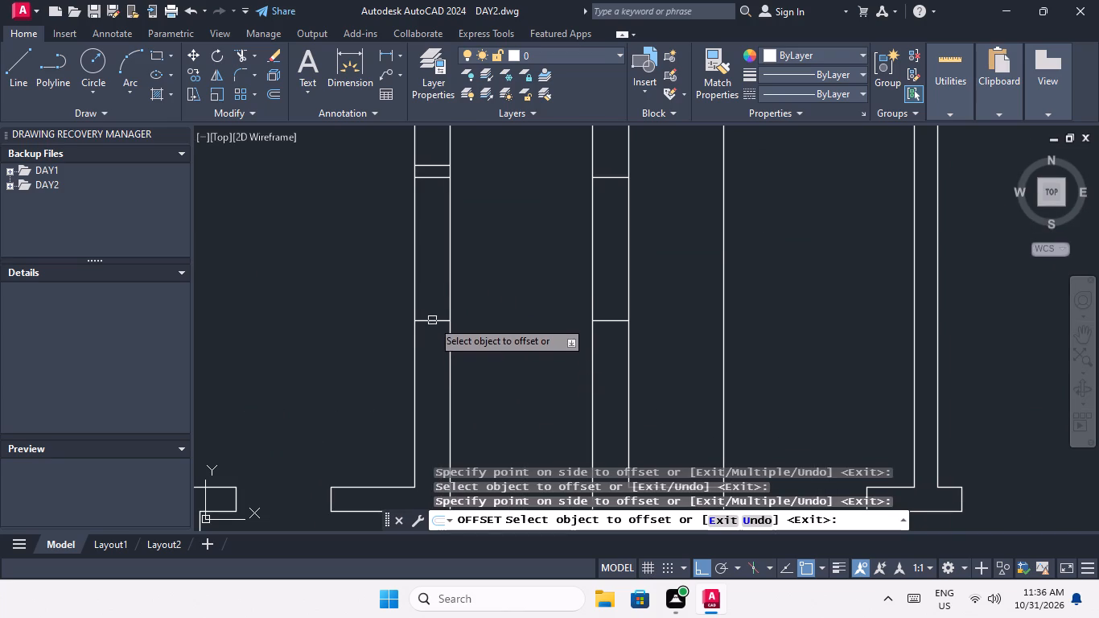
drag(432, 320, 432, 336)
click(432, 368)
Offset both end lines of the top-row window in the corridor's east wall outward by 3".
scroll(442, 310, down, 1)
middle_drag(472, 311, 370, 314)
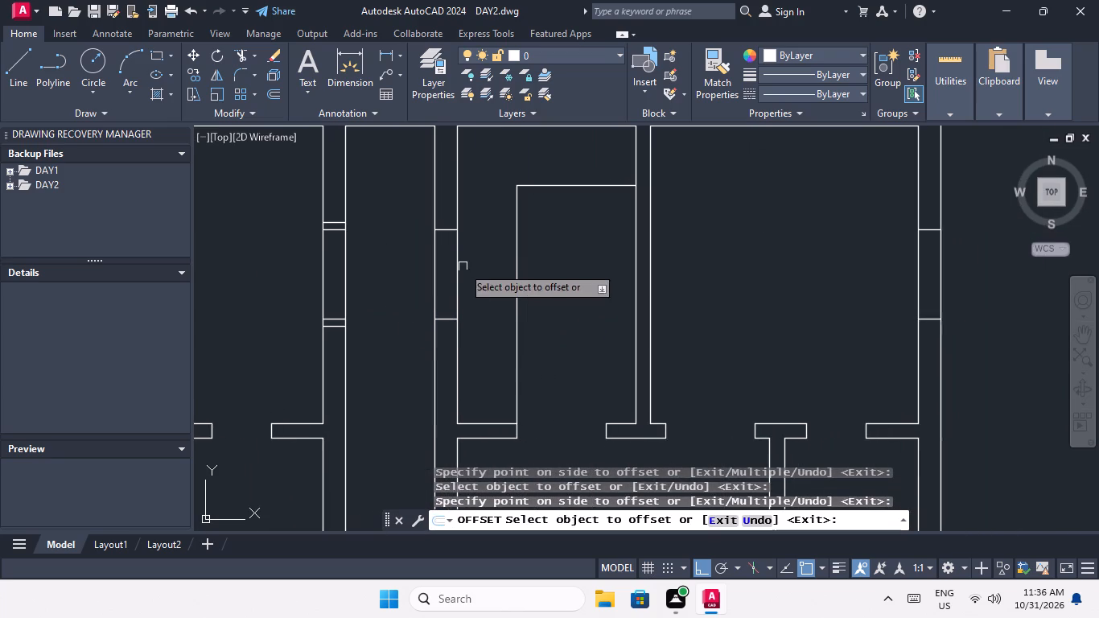
scroll(448, 233, up, 1)
drag(446, 229, 446, 217)
click(446, 179)
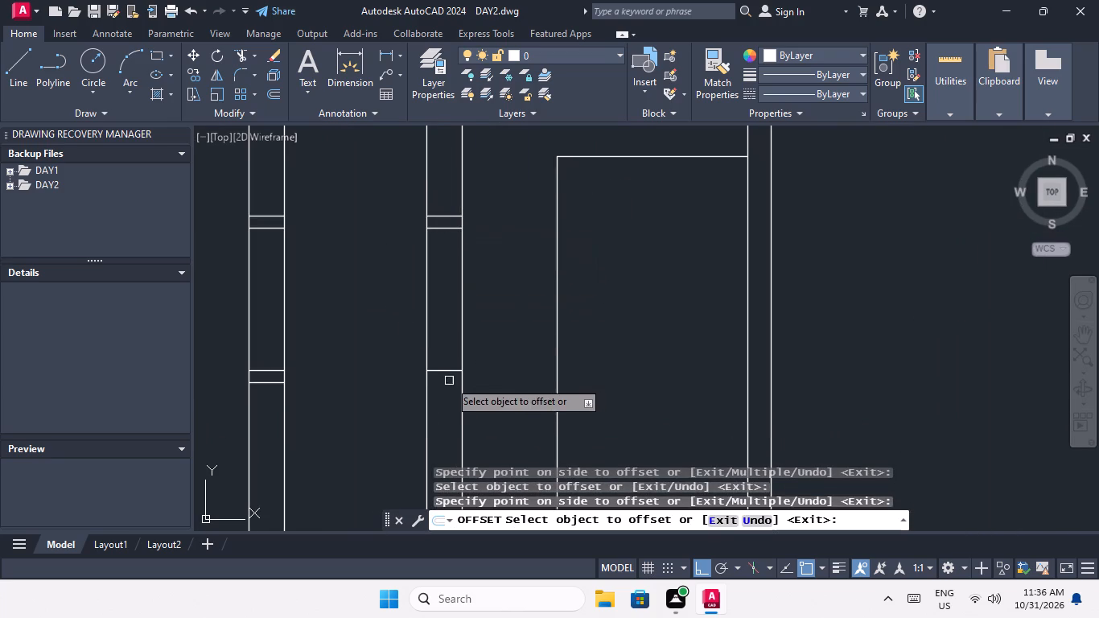
drag(451, 372, 451, 387)
drag(450, 402, 451, 395)
Offset both end lines of the second-row window in the corridor's east wall outward by 3".
scroll(451, 248, down, 1)
middle_drag(488, 307, 488, 170)
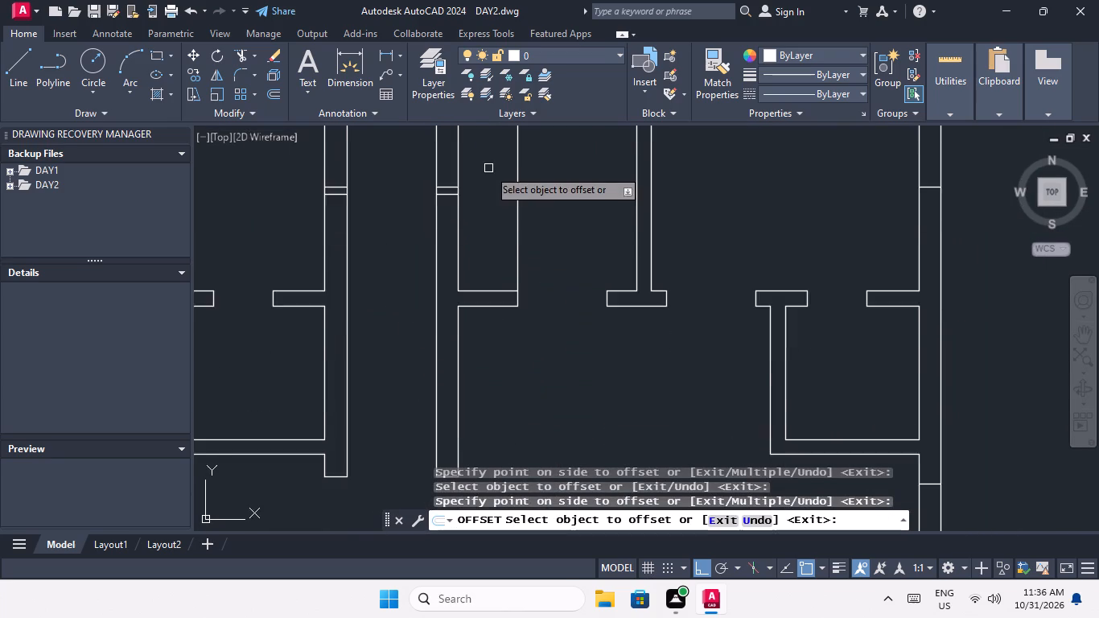
scroll(489, 187, down, 2)
middle_drag(485, 336, 463, 211)
scroll(457, 264, up, 3)
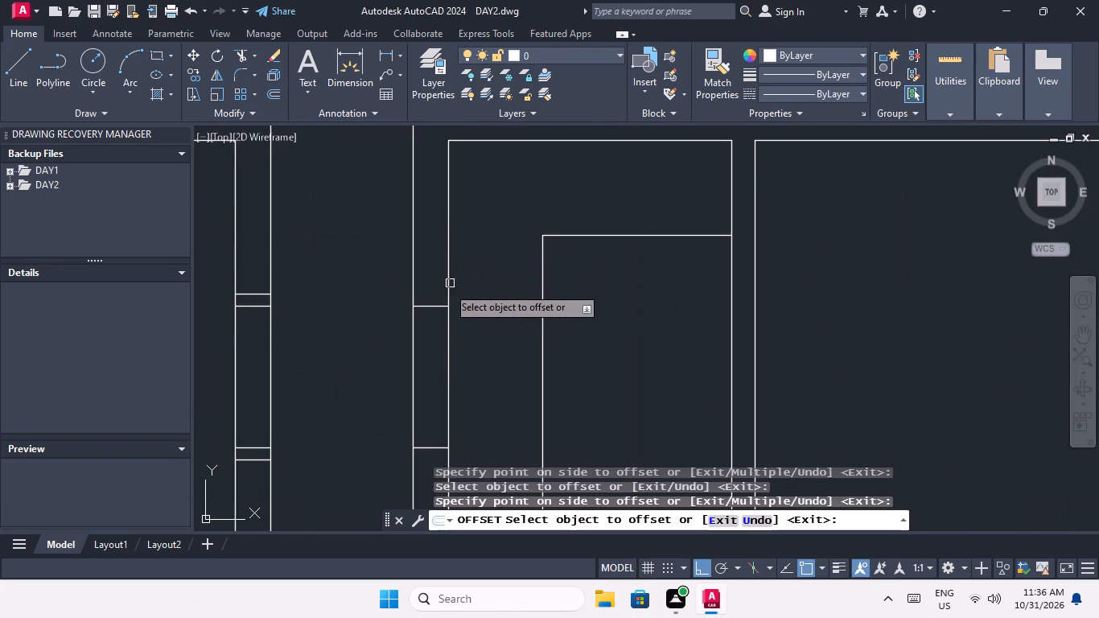
drag(434, 306, 434, 287)
click(434, 253)
middle_drag(417, 188, 416, 114)
scroll(416, 114, down, 1)
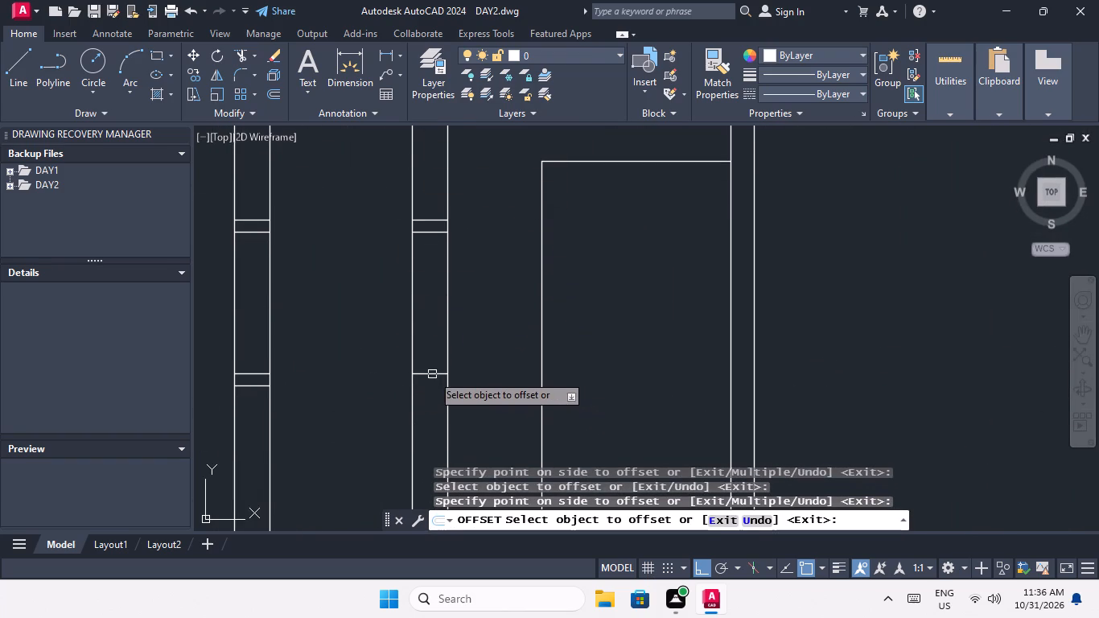
drag(432, 374, 433, 398)
drag(432, 416, 433, 406)
Offset both end lines of the third-row window in the corridor's east wall outward by 3".
scroll(426, 285, down, 2)
middle_drag(459, 335, 467, 146)
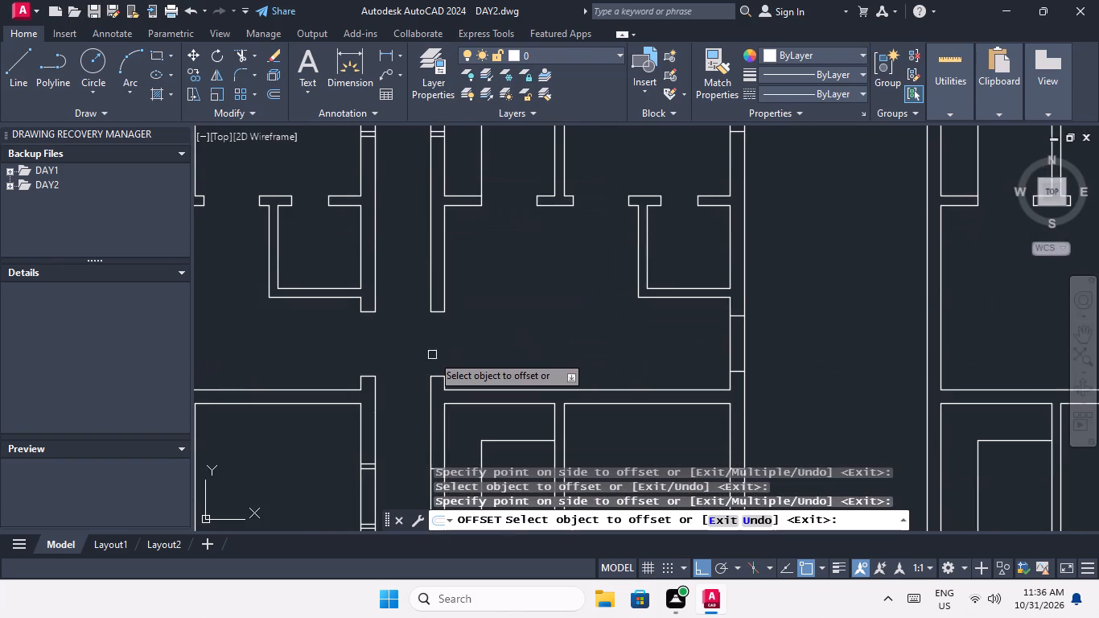
middle_drag(432, 353, 417, 203)
scroll(418, 314, up, 2)
drag(419, 321, 422, 310)
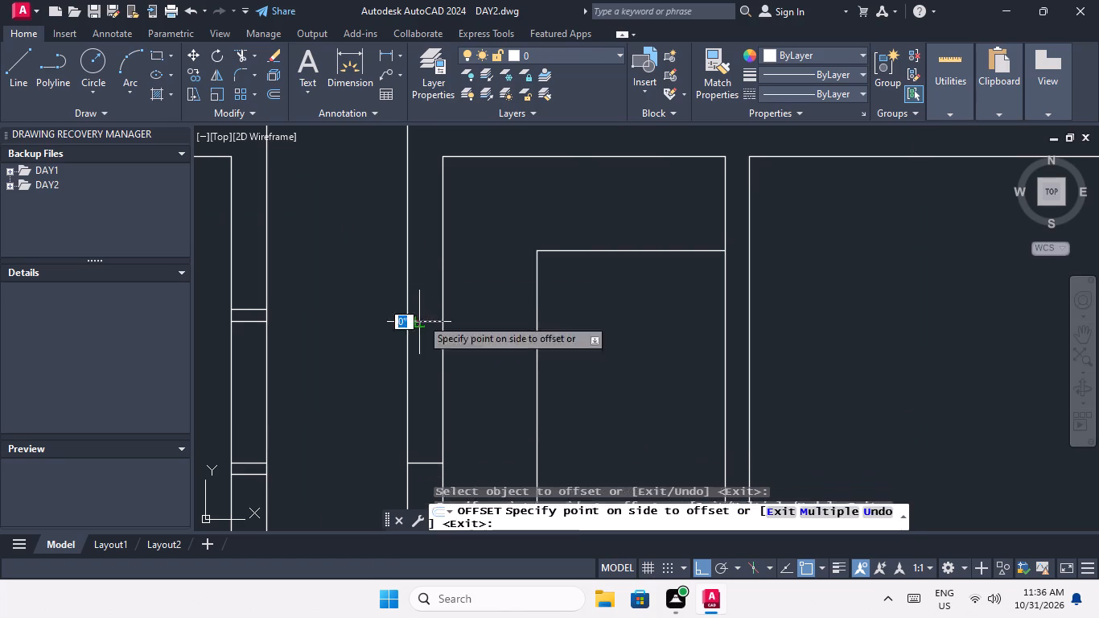
drag(422, 310, 425, 299)
click(428, 269)
scroll(429, 265, down, 2)
scroll(432, 349, up, 2)
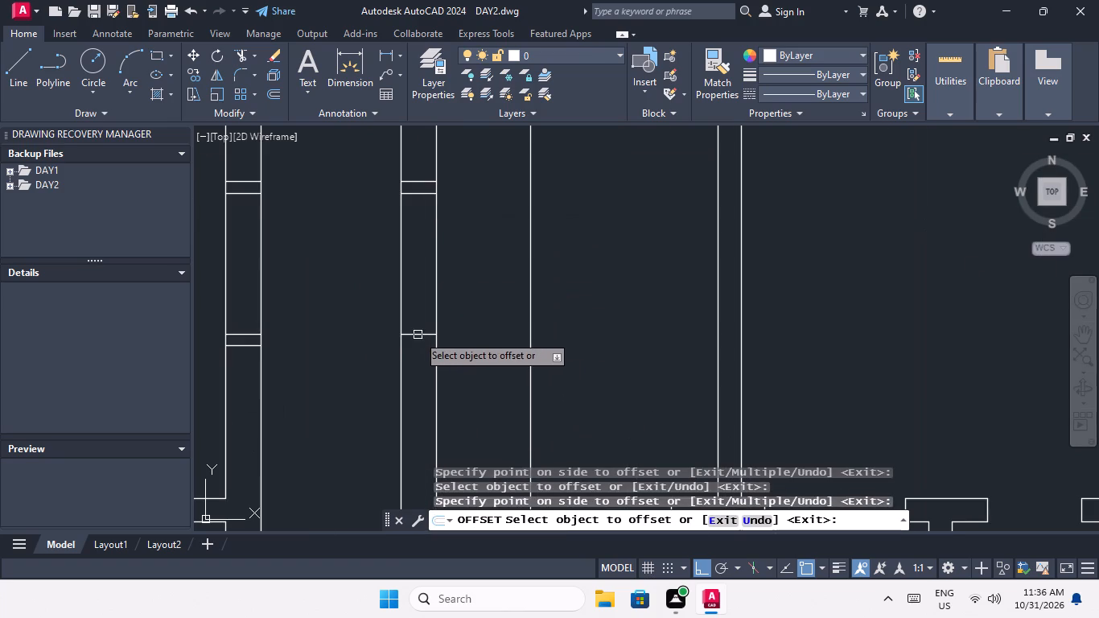
drag(418, 335, 419, 378)
drag(420, 384, 420, 376)
Offset both end lines of the bottom-row window in the corridor's east wall outward by 3".
scroll(421, 270, down, 2)
middle_drag(437, 308, 435, 218)
scroll(436, 229, down, 1)
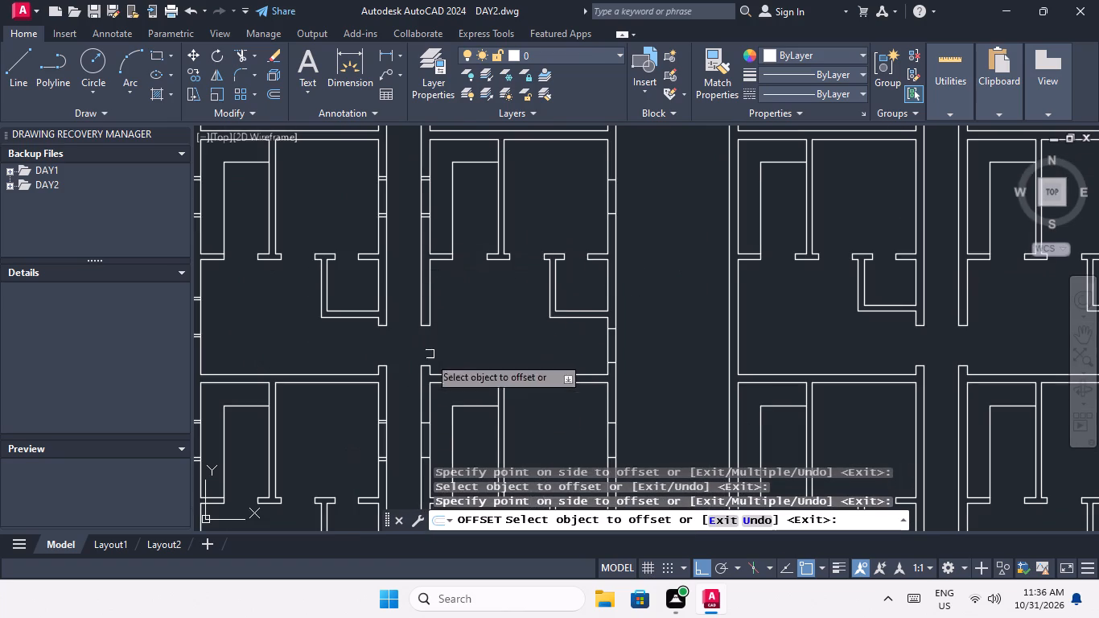
middle_drag(434, 392, 433, 291)
scroll(427, 336, up, 3)
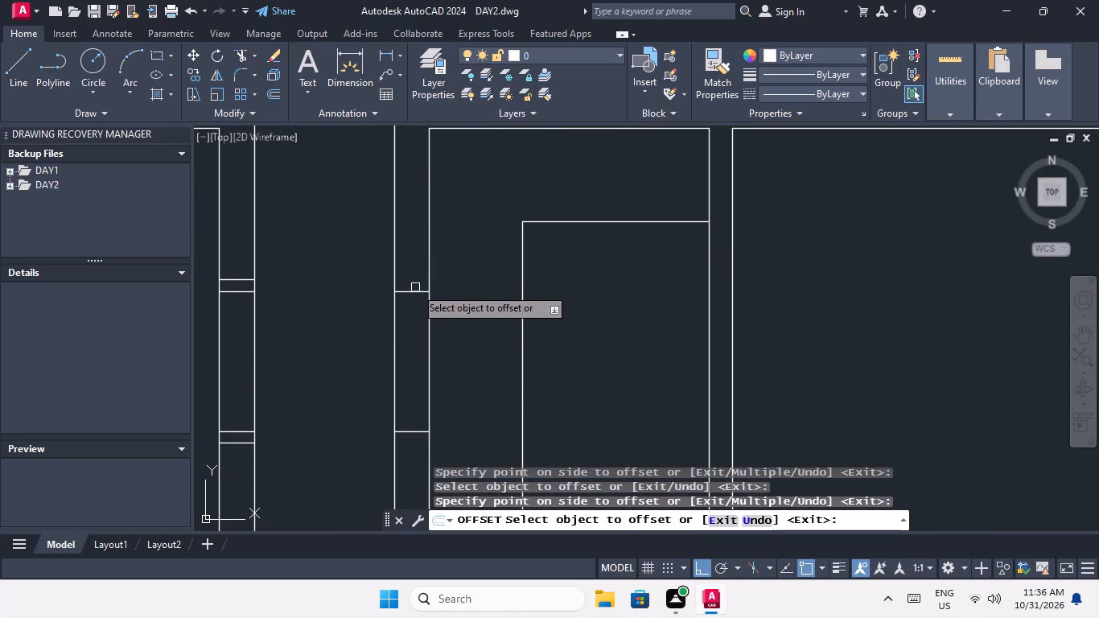
drag(414, 294, 414, 283)
click(413, 254)
scroll(414, 262, down, 2)
scroll(426, 341, up, 3)
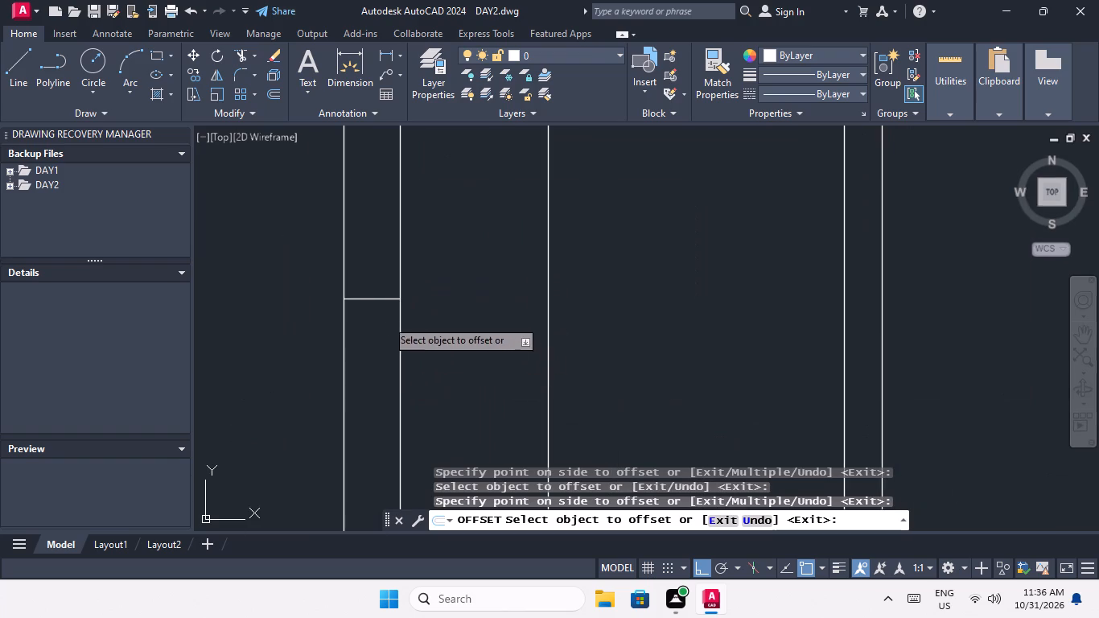
drag(377, 301, 377, 312)
click(382, 349)
Offset both end lines of the lower window in the bottom row of the outer east wall outward by 3".
scroll(387, 301, down, 2)
middle_drag(400, 336, 413, 273)
scroll(414, 266, down, 2)
middle_drag(441, 340, 441, 262)
middle_drag(438, 278, 368, 379)
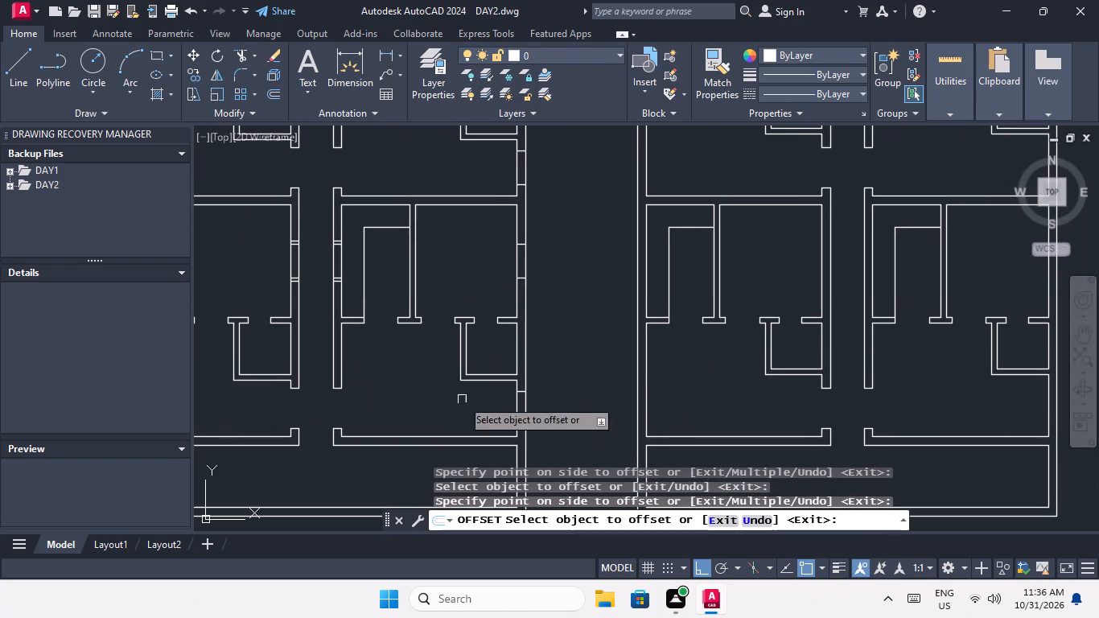
middle_drag(523, 407, 428, 337)
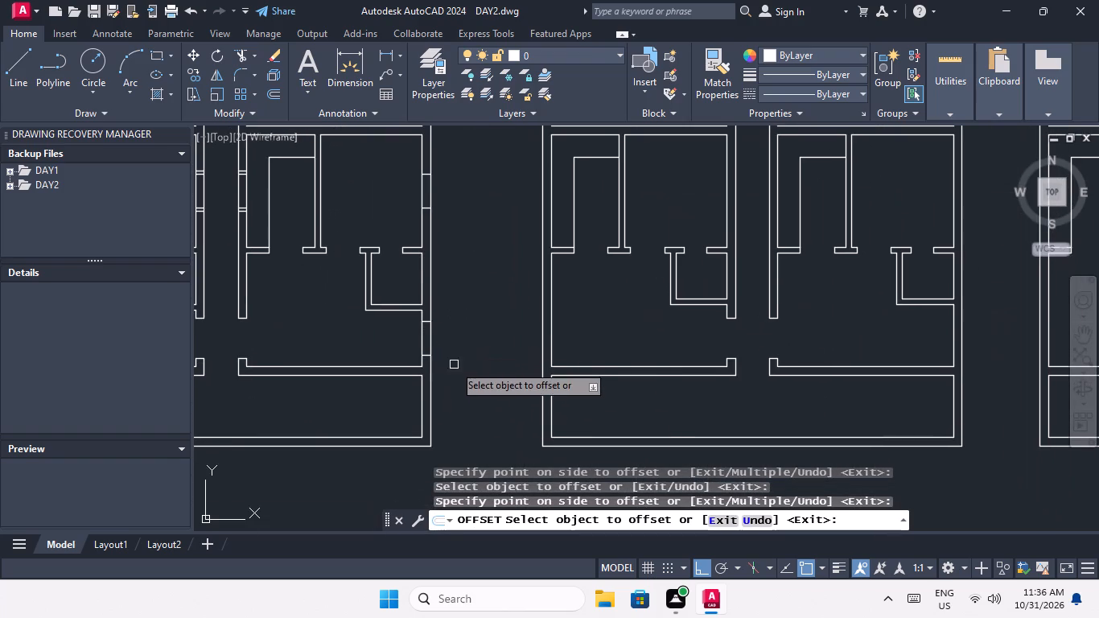
scroll(430, 352, up, 4)
drag(423, 365, 426, 380)
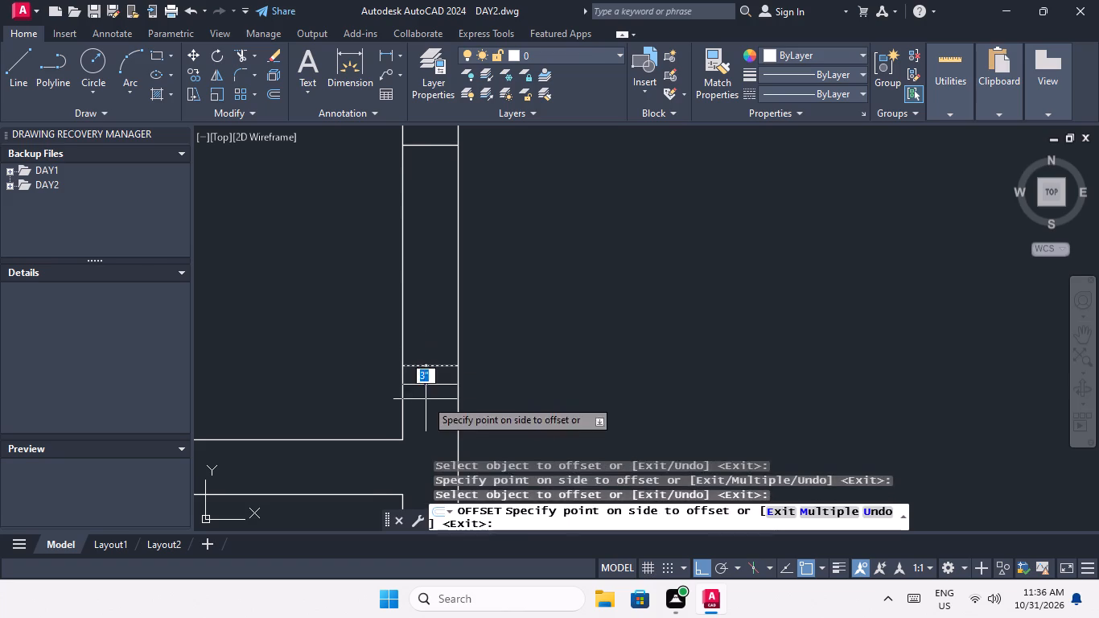
click(426, 399)
middle_drag(429, 280, 431, 393)
click(442, 257)
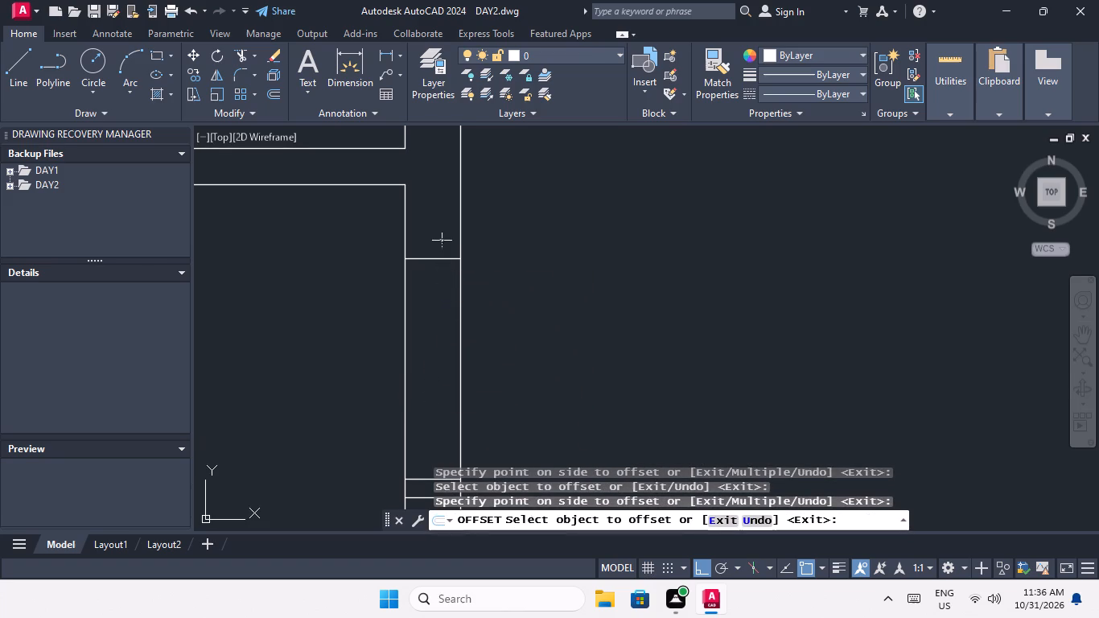
click(431, 204)
Offset both end lines of the upper window in the bottom row of the outer east wall outward by 3".
scroll(435, 216, down, 2)
middle_drag(469, 266, 470, 387)
middle_drag(503, 299, 505, 382)
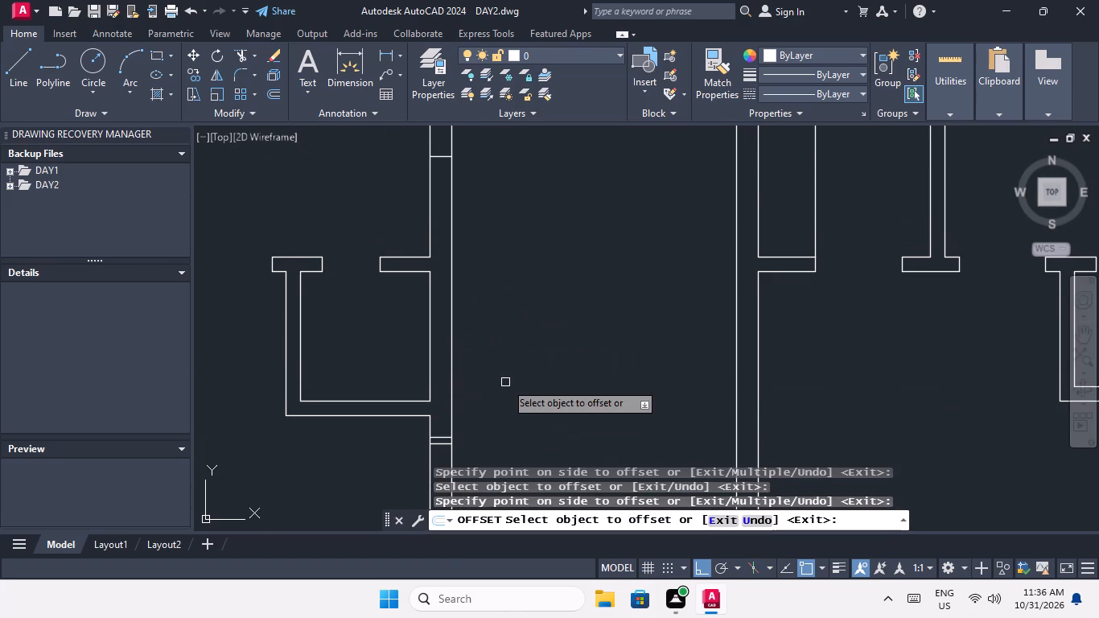
middle_drag(529, 336, 529, 402)
scroll(496, 325, down, 2)
middle_drag(496, 347, 493, 404)
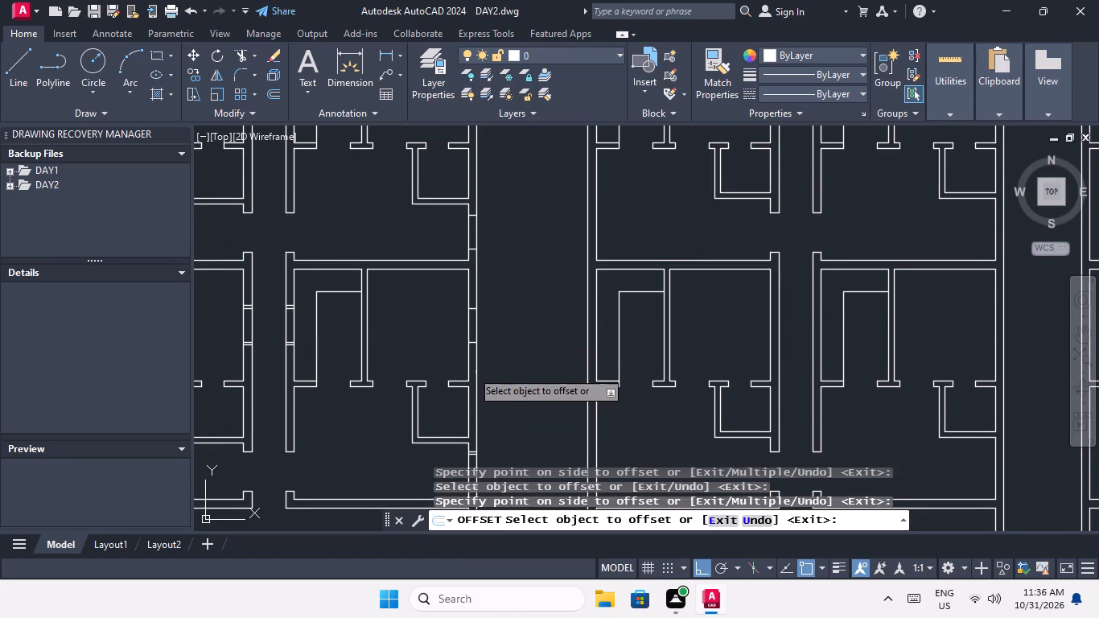
scroll(473, 352, up, 1)
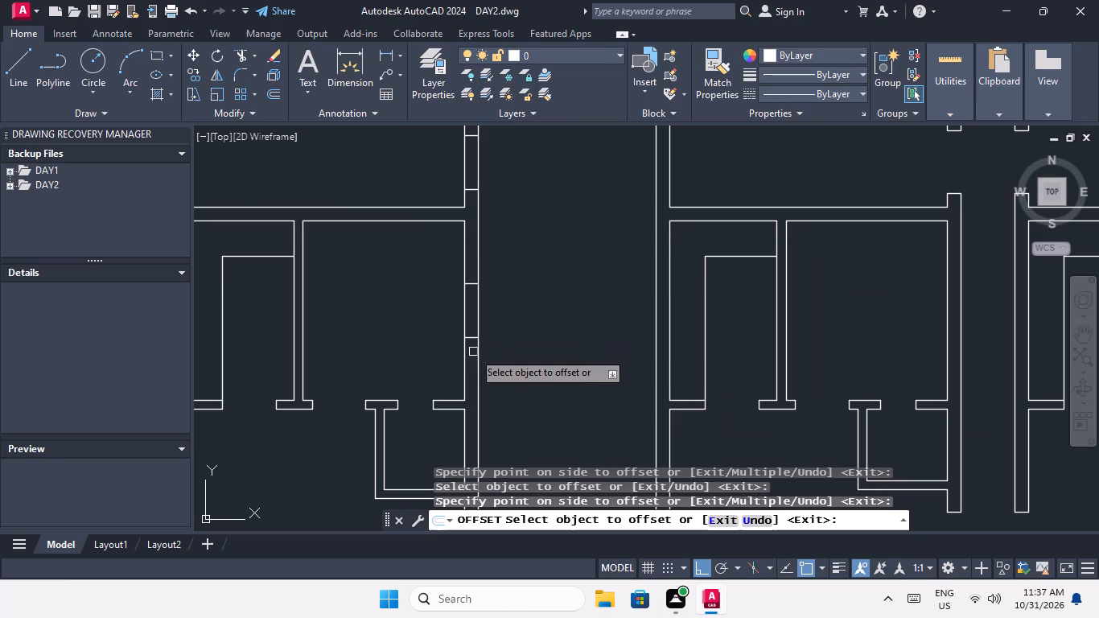
scroll(475, 341, up, 2)
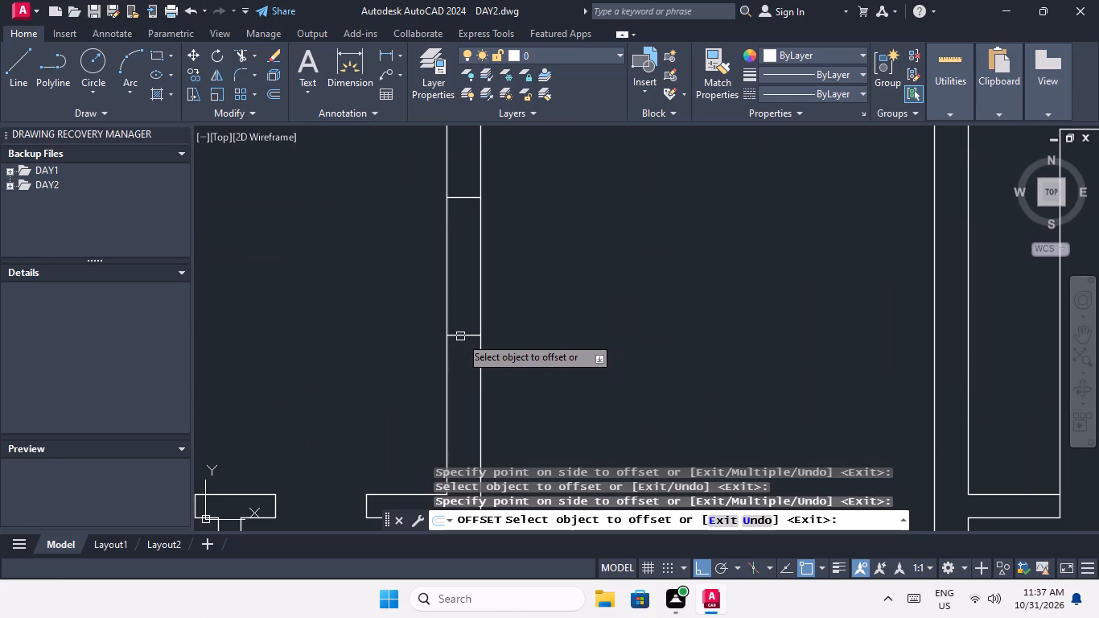
drag(461, 336, 461, 352)
click(464, 377)
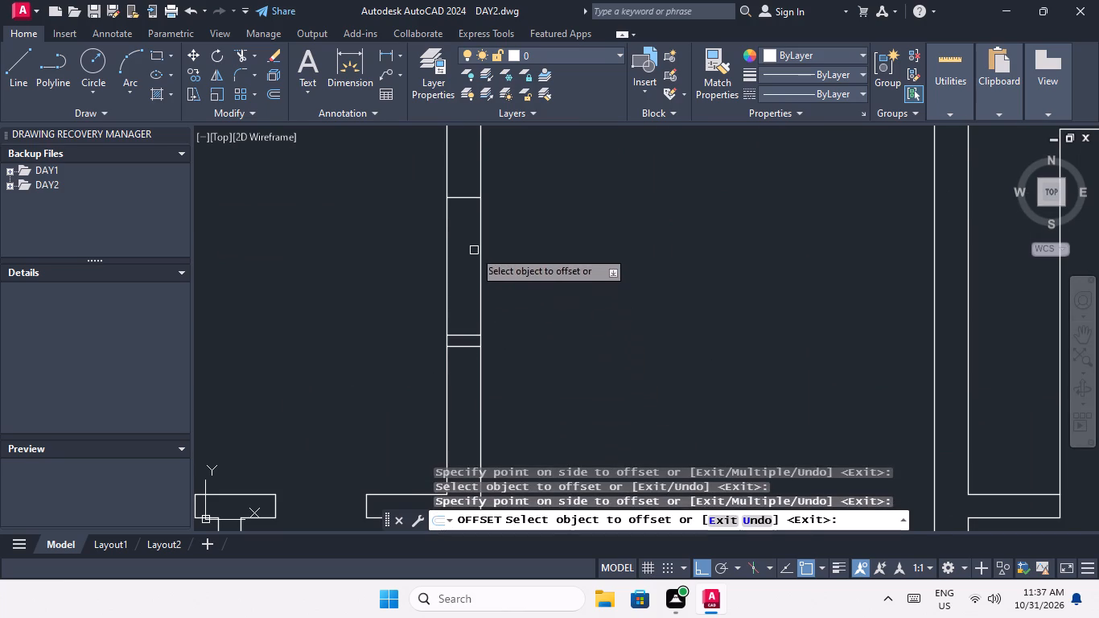
middle_drag(482, 268, 487, 415)
click(474, 344)
click(466, 307)
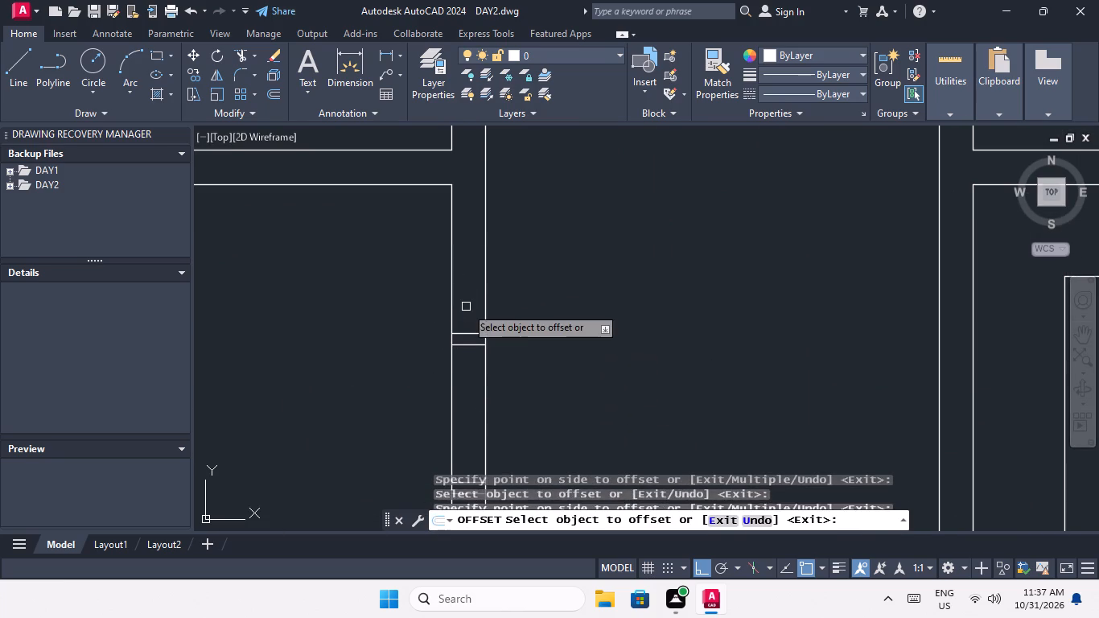
Offset both end lines of the lower window in the third row of the outer east wall outward by 3".
scroll(466, 307, down, 2)
middle_drag(512, 303, 510, 374)
scroll(504, 340, down, 1)
middle_drag(504, 330, 511, 381)
scroll(491, 366, up, 3)
drag(480, 372, 474, 404)
click(472, 414)
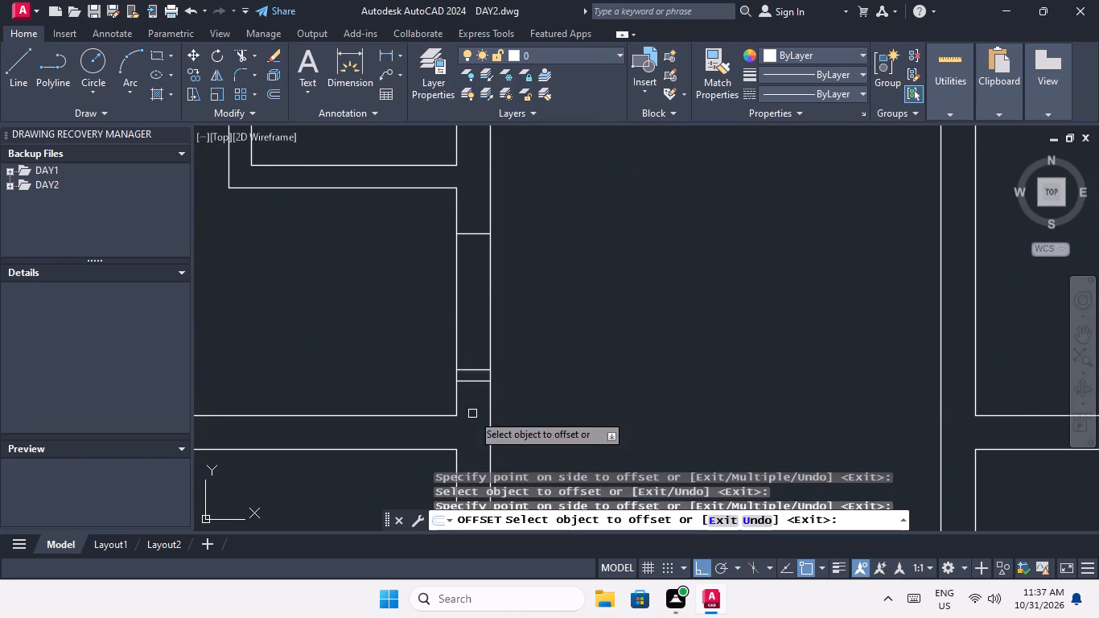
middle_drag(551, 349, 558, 473)
drag(475, 356, 475, 345)
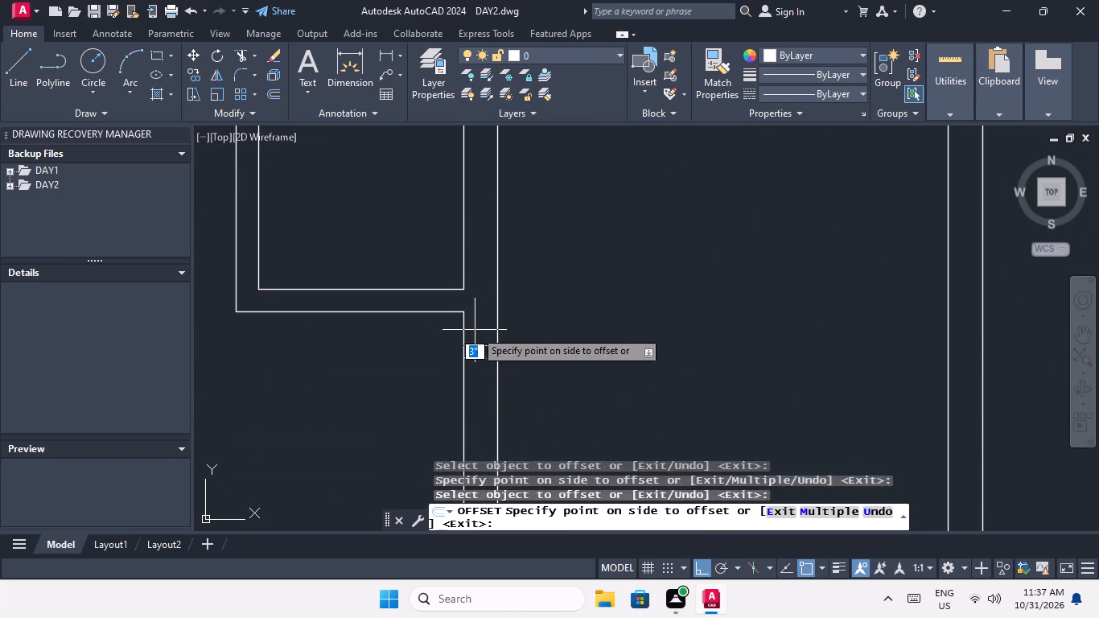
click(475, 330)
Offset both end lines of the upper window in the third row of the outer east wall outward by 3".
scroll(488, 340, down, 2)
middle_drag(538, 354, 548, 443)
scroll(534, 387, down, 1)
middle_drag(537, 402, 536, 422)
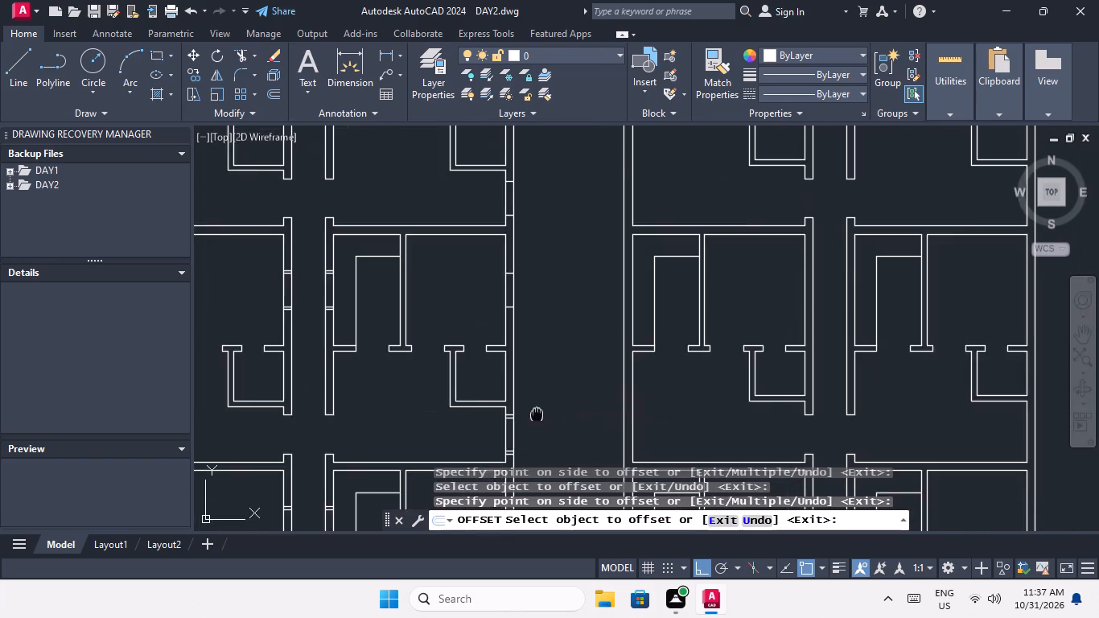
middle_drag(536, 422, 517, 492)
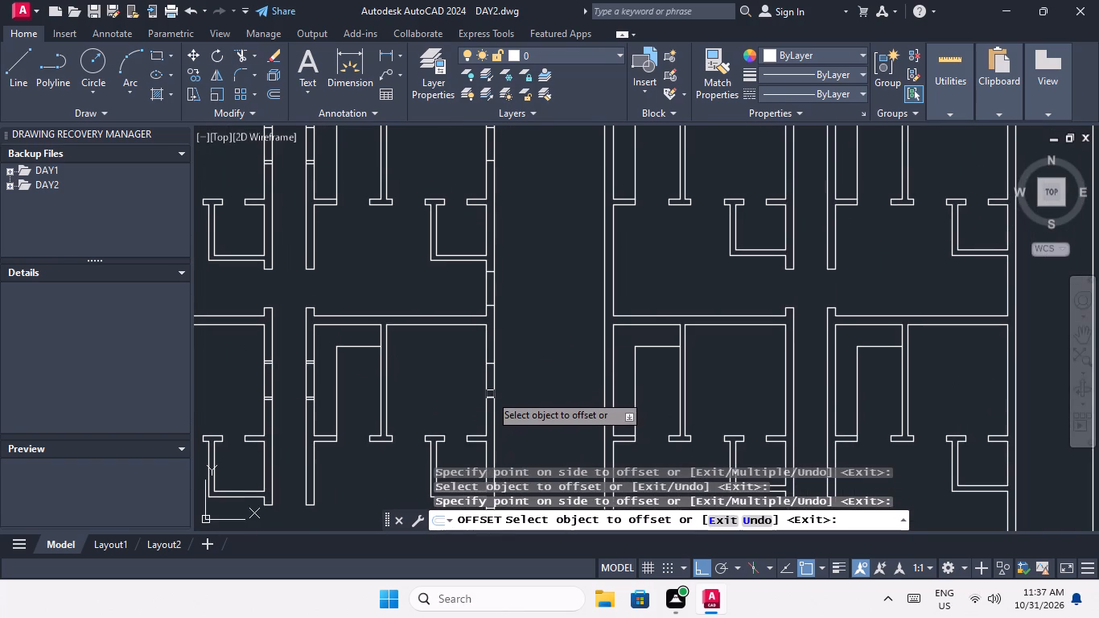
scroll(490, 395, up, 5)
drag(490, 387, 491, 407)
click(491, 431)
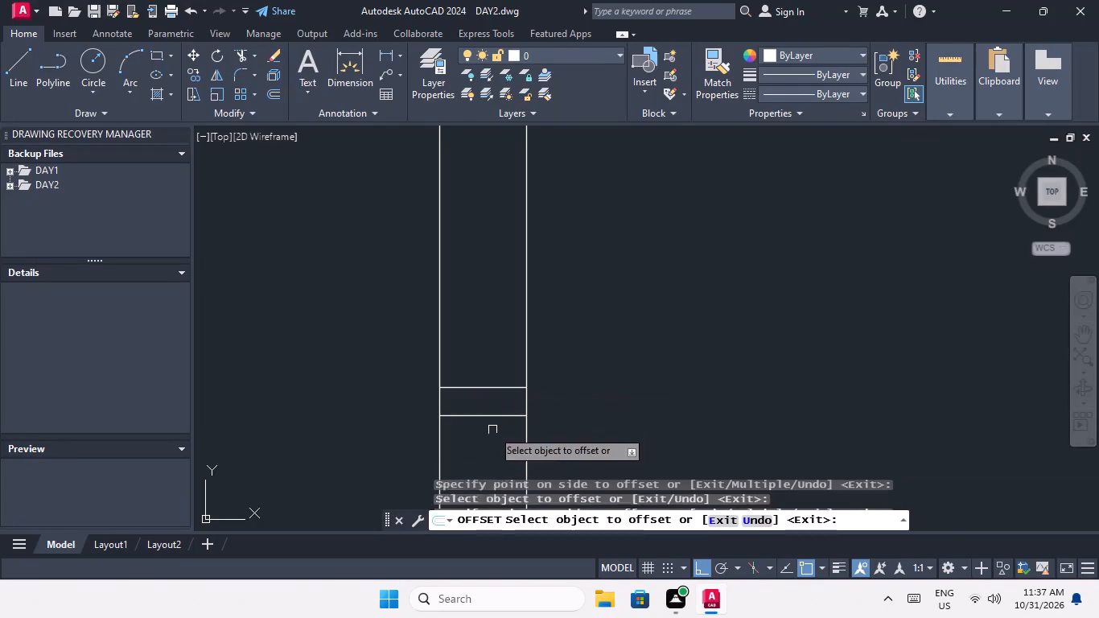
scroll(492, 360, down, 3)
scroll(492, 273, up, 1)
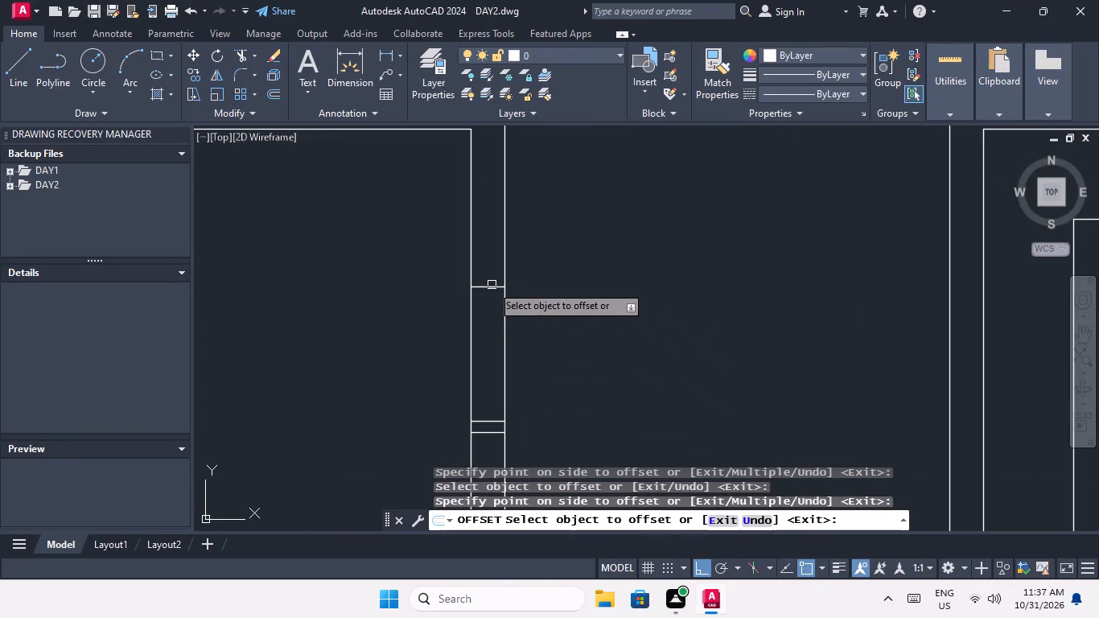
drag(492, 285, 492, 274)
click(492, 248)
Offset both end lines of the lower window in the second row of the outer east wall outward by 3".
scroll(496, 252, down, 1)
middle_drag(554, 291, 554, 392)
scroll(554, 354, down, 1)
middle_drag(554, 394, 550, 434)
scroll(506, 297, up, 2)
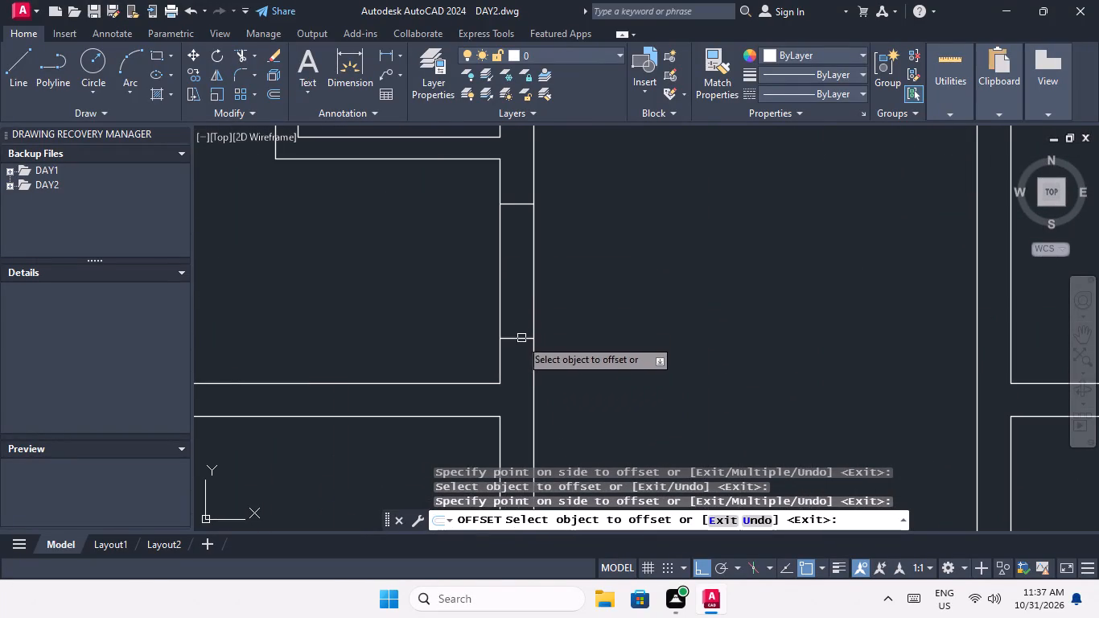
click(519, 340)
click(517, 356)
middle_drag(586, 307, 590, 431)
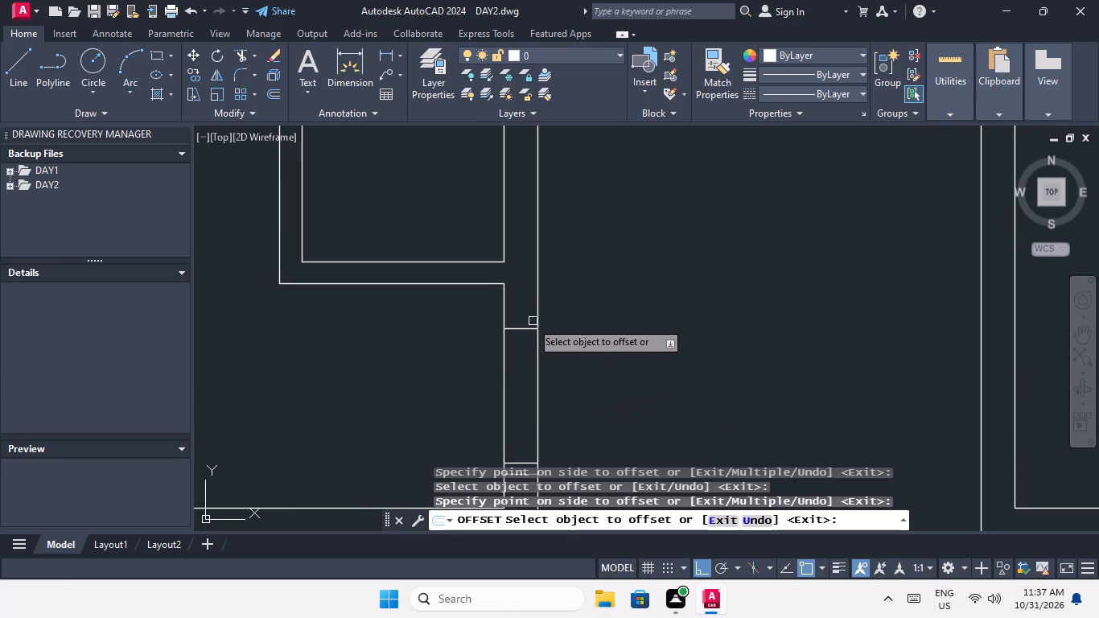
click(520, 329)
click(520, 299)
Offset both end lines of the upper window in the second row of the outer east wall outward by 3".
scroll(520, 300, down, 2)
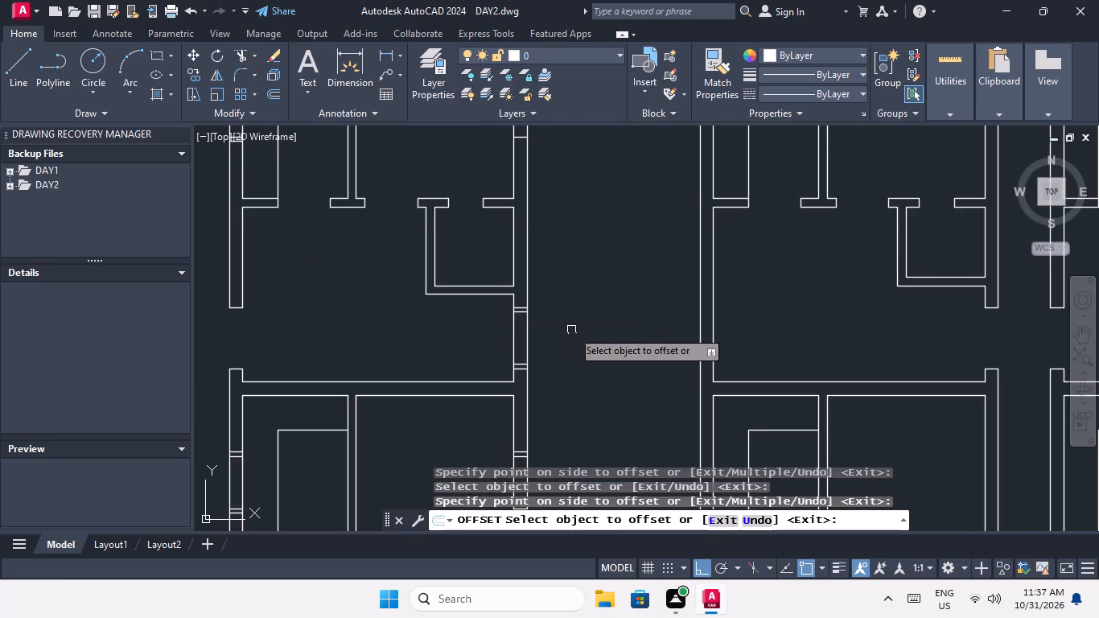
middle_drag(575, 332, 578, 414)
scroll(554, 329, down, 1)
middle_drag(554, 359, 542, 427)
scroll(543, 425, down, 1)
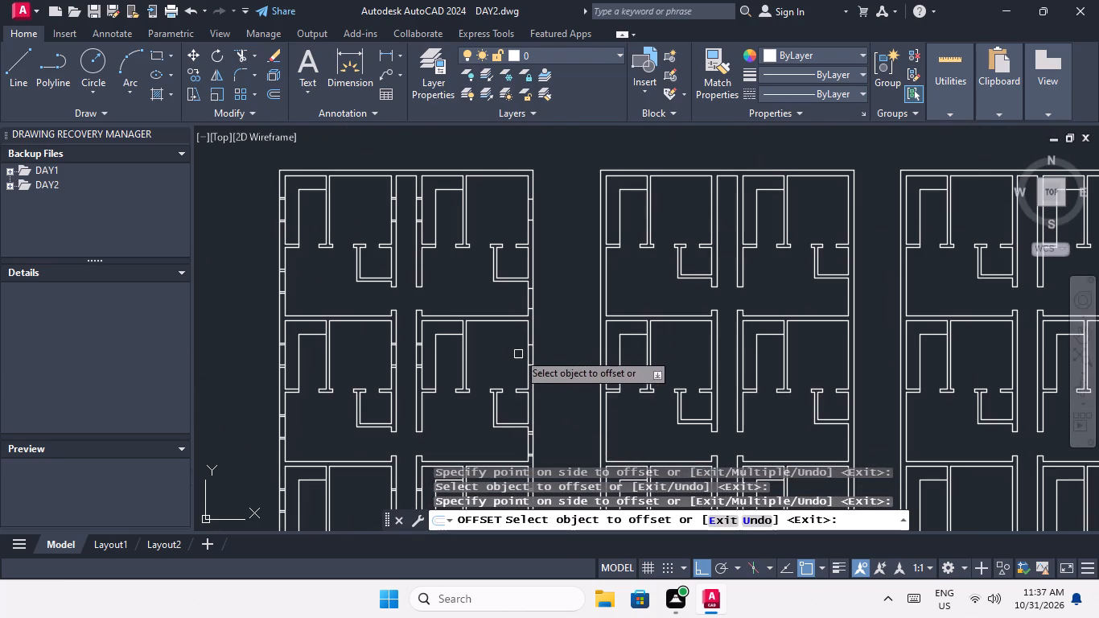
scroll(539, 372, up, 6)
drag(500, 337, 500, 354)
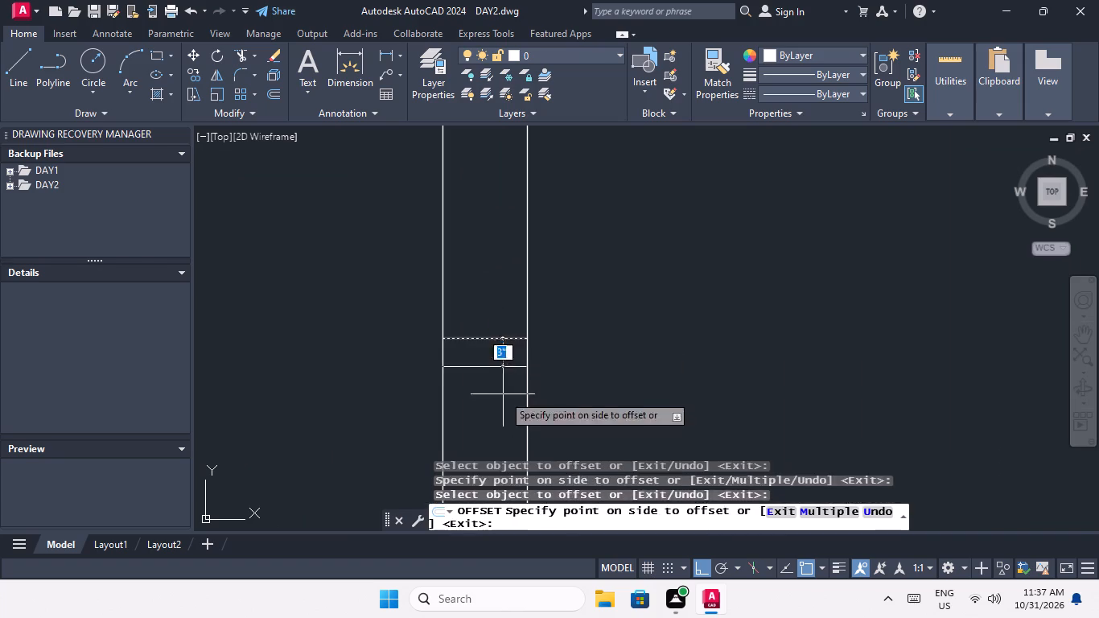
click(504, 395)
scroll(506, 385, down, 2)
middle_drag(568, 357, 571, 422)
middle_drag(581, 394, 587, 430)
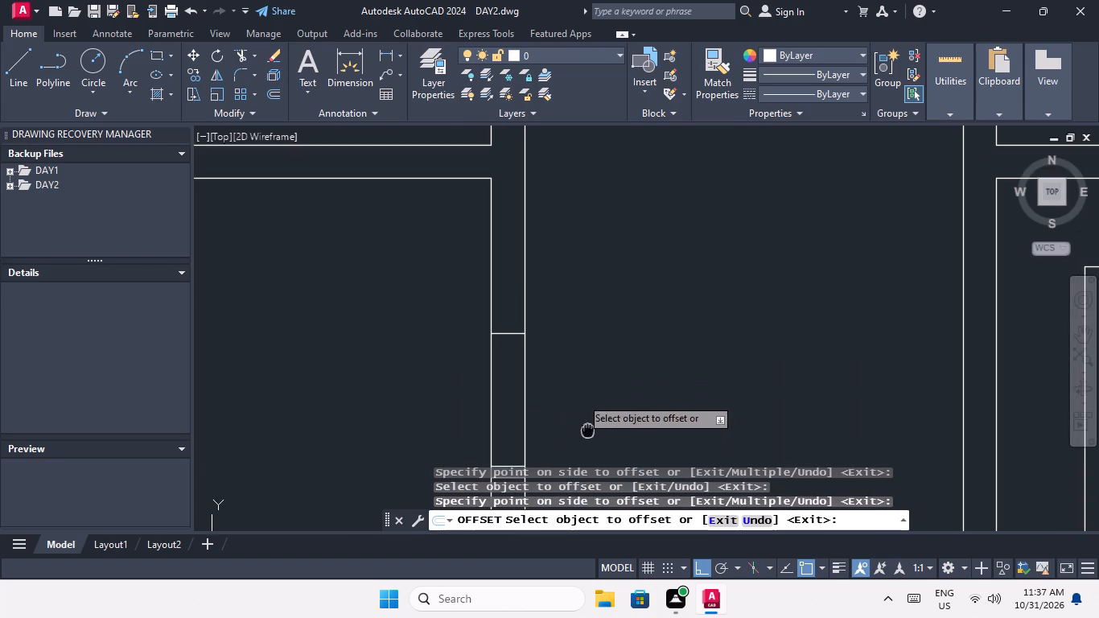
middle_drag(587, 430, 587, 432)
drag(506, 338, 505, 319)
click(504, 282)
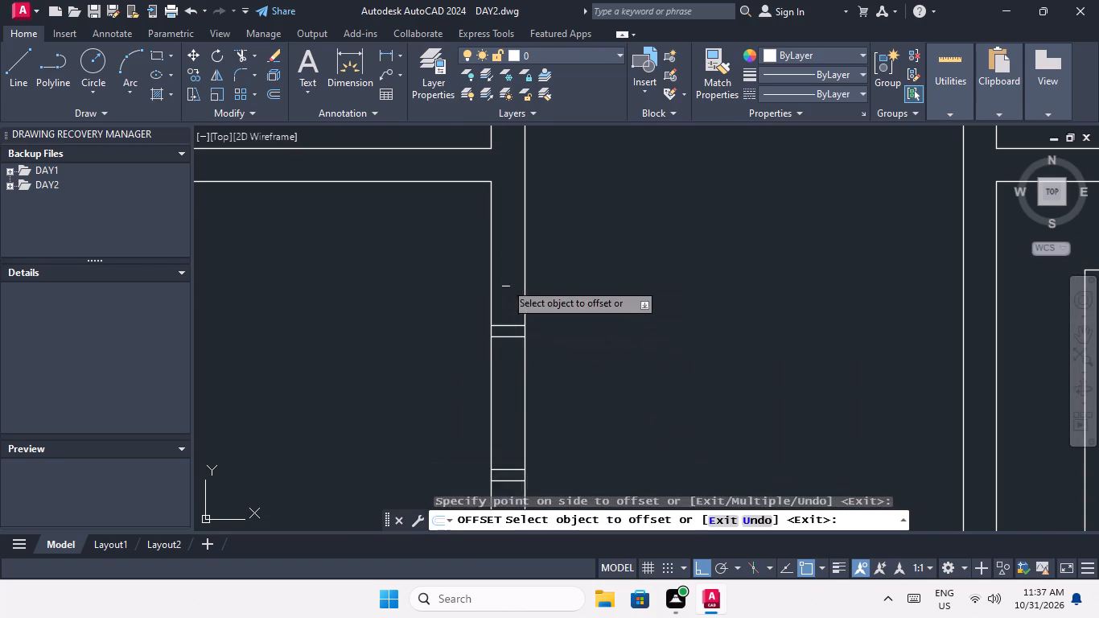
Offset both end lines of the lower window in the top row of the outer east wall outward by 3".
scroll(508, 292, down, 3)
middle_drag(558, 307, 546, 387)
scroll(497, 315, up, 3)
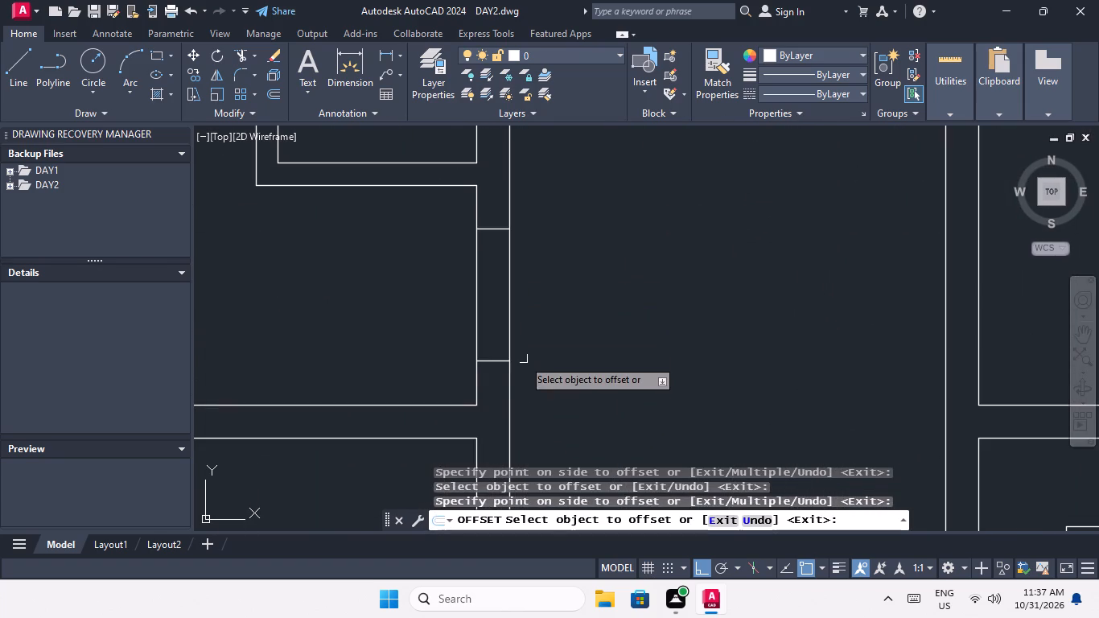
drag(491, 361, 494, 372)
click(500, 388)
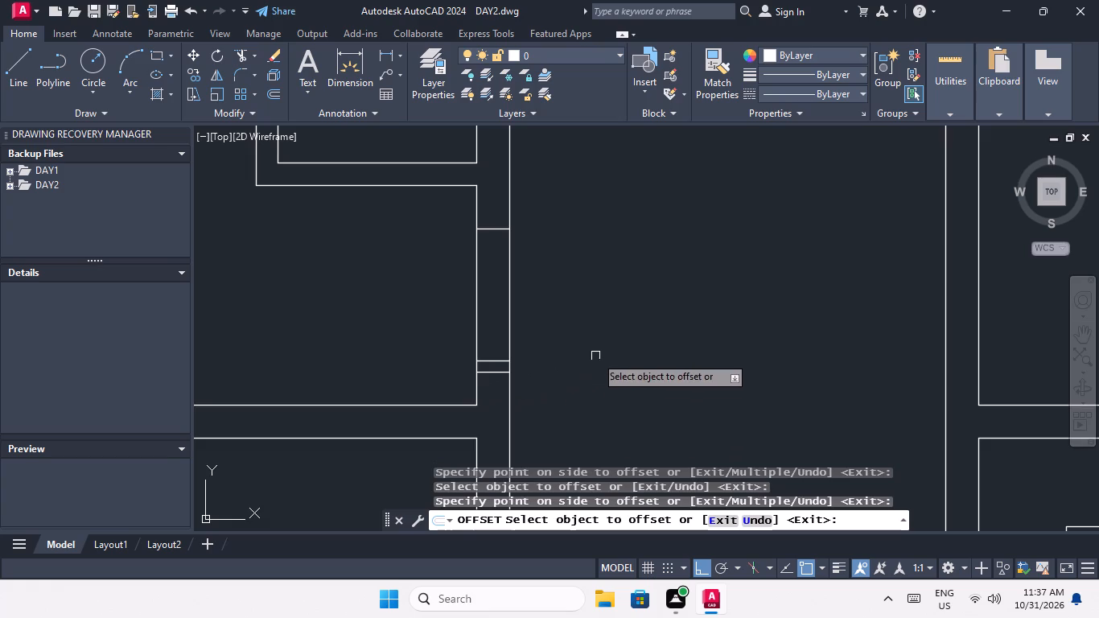
middle_drag(595, 356, 599, 448)
drag(493, 321, 498, 305)
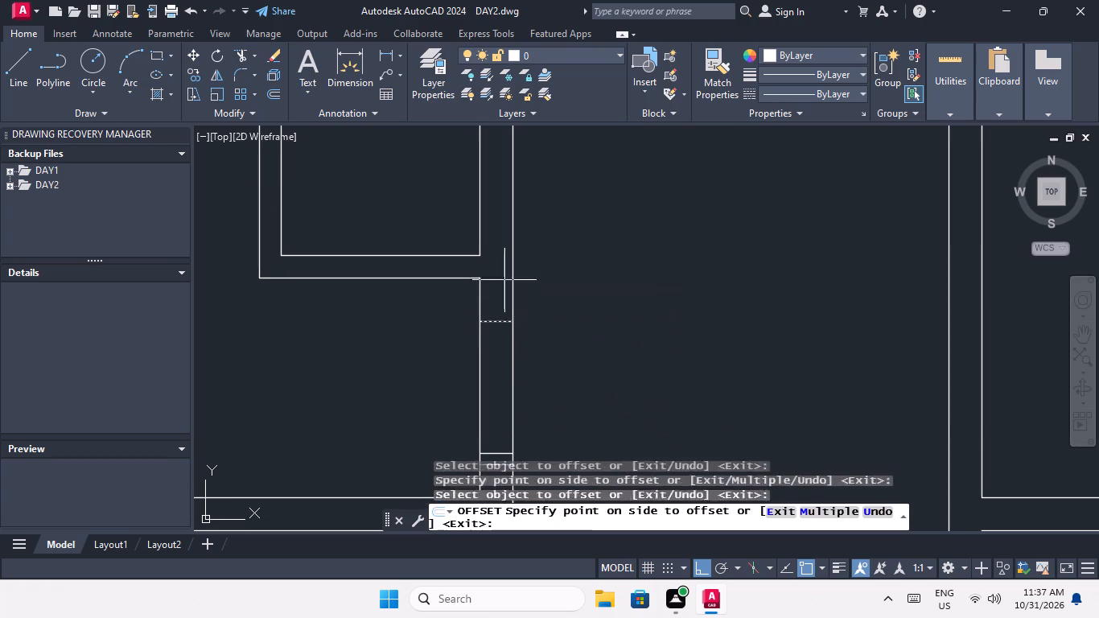
click(504, 280)
Offset both end lines of the upper window in the top row of the outer east wall outward by 3".
scroll(505, 279, down, 2)
middle_drag(580, 289, 574, 410)
middle_drag(571, 340, 569, 426)
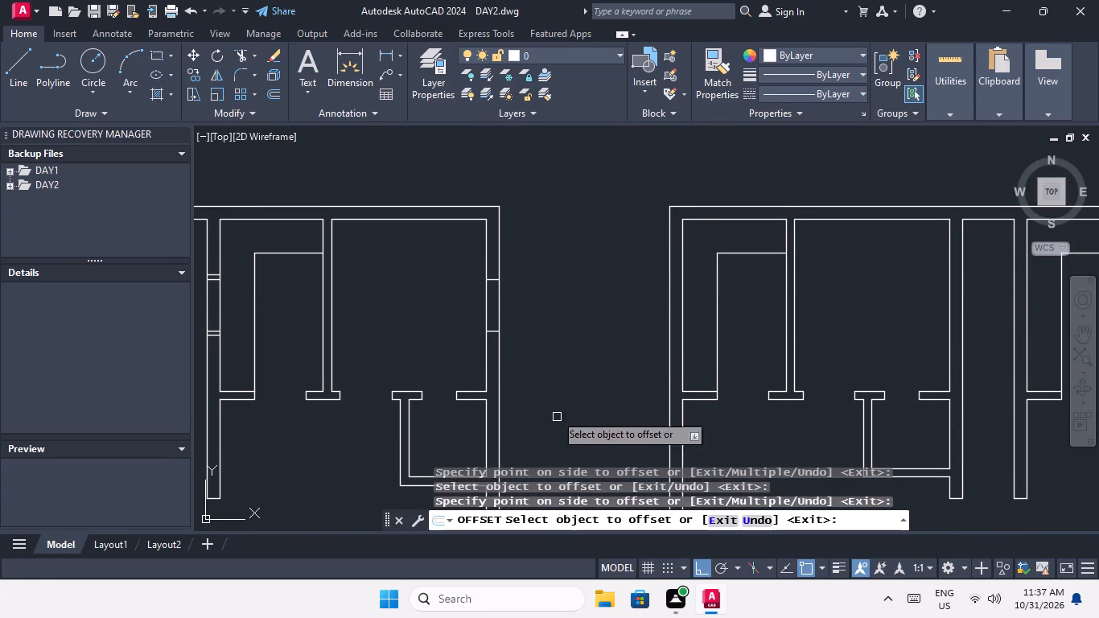
scroll(492, 328, up, 2)
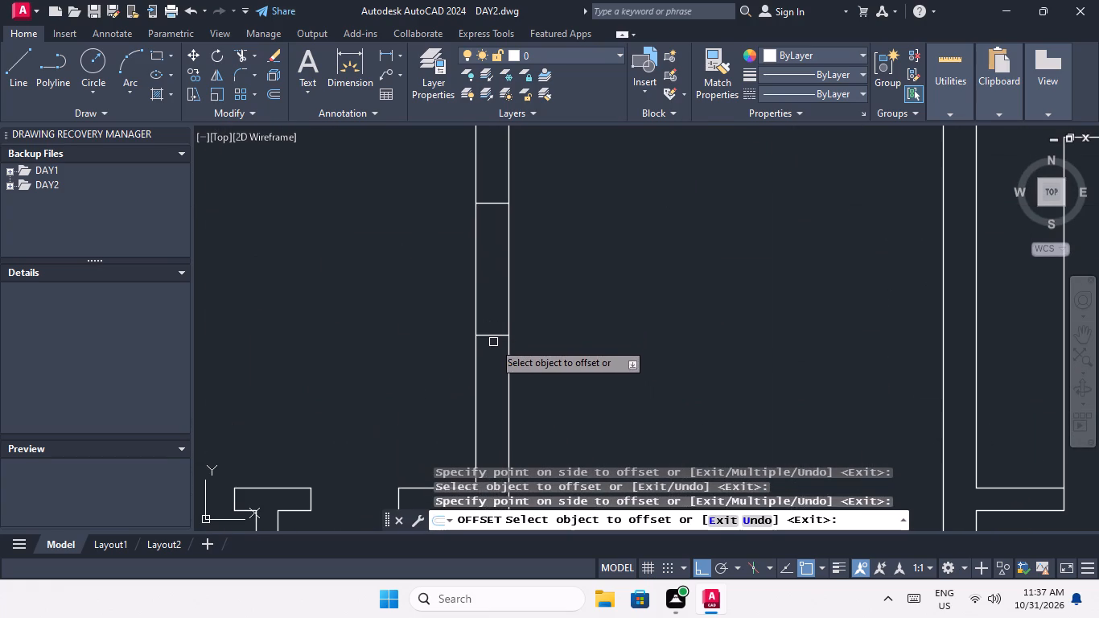
scroll(493, 344, up, 1)
drag(495, 329, 496, 350)
click(496, 379)
scroll(504, 351, down, 1)
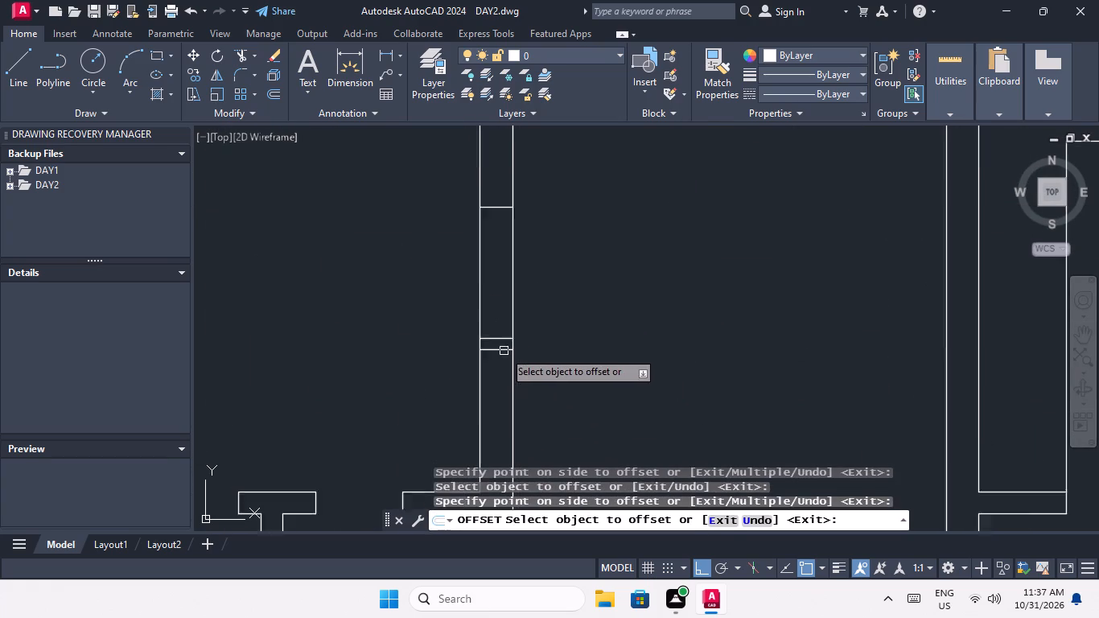
scroll(504, 351, down, 1)
middle_drag(555, 322, 554, 422)
scroll(506, 362, up, 2)
click(488, 359)
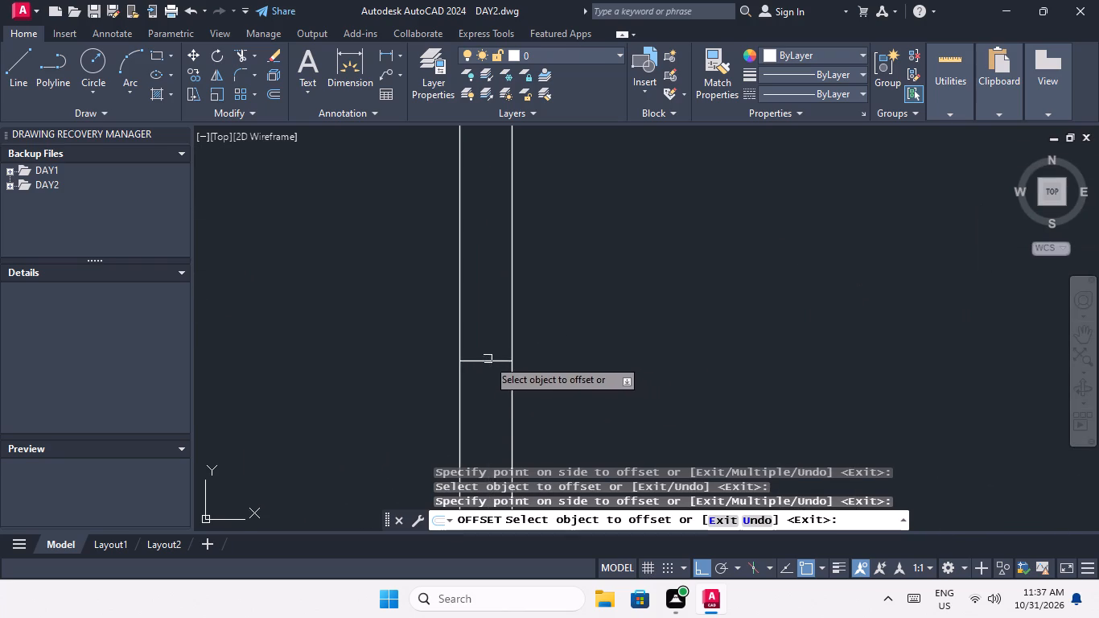
click(490, 308)
scroll(590, 262, down, 4)
middle_drag(596, 290, 608, 246)
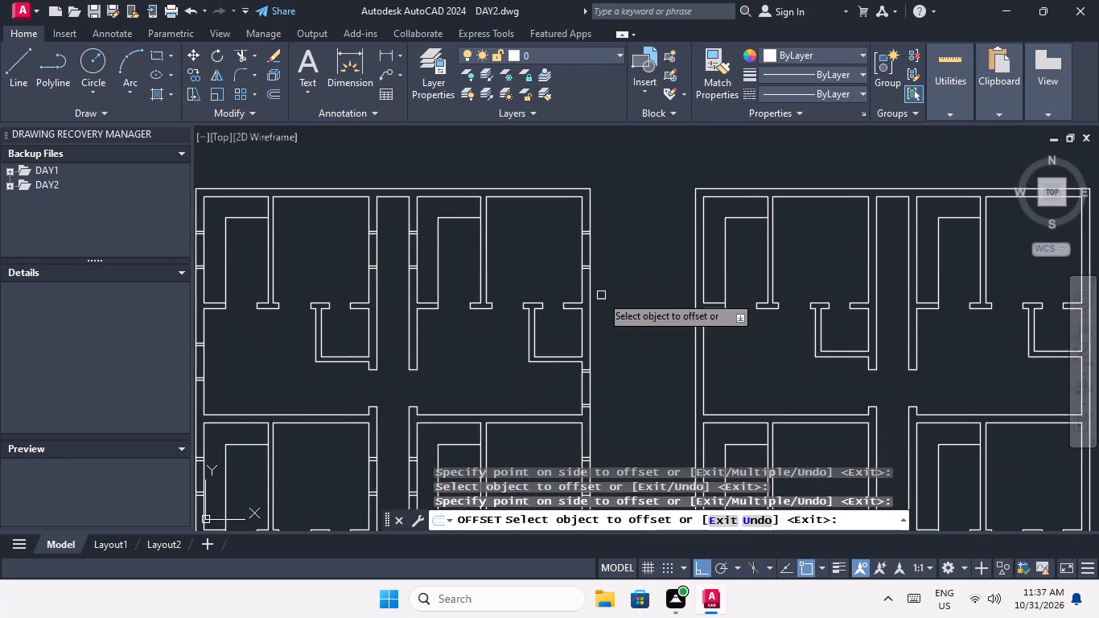
scroll(600, 295, down, 1)
key(Escape)
key(Escape)
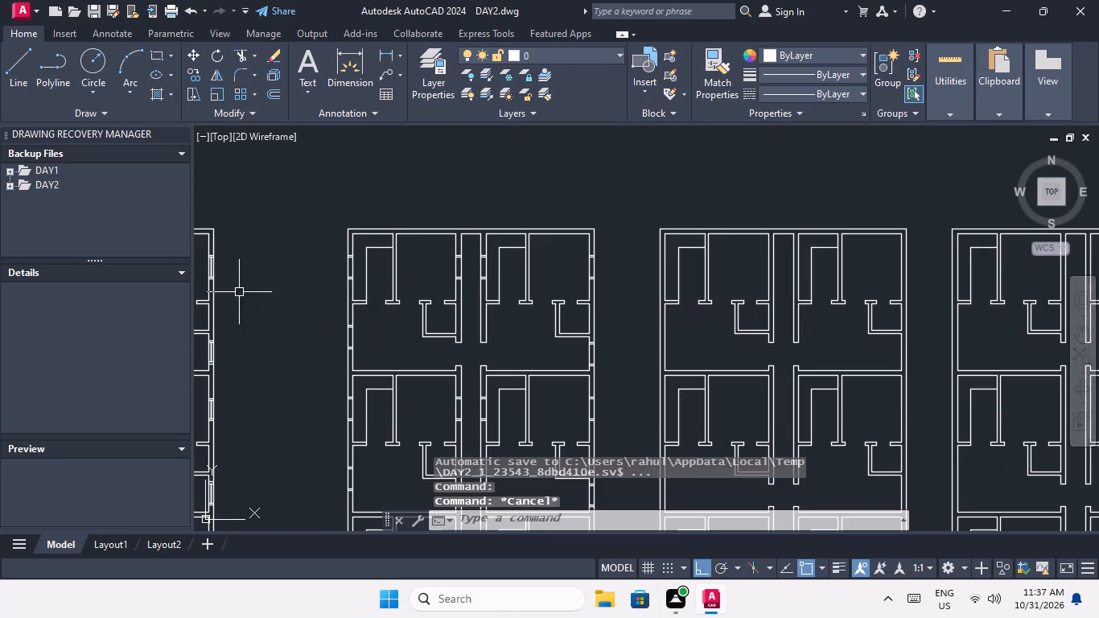
Draw a vertical centre line between the inner end lines of the upper window in the top row of the block's outer west wall.
text(l)
key(space)
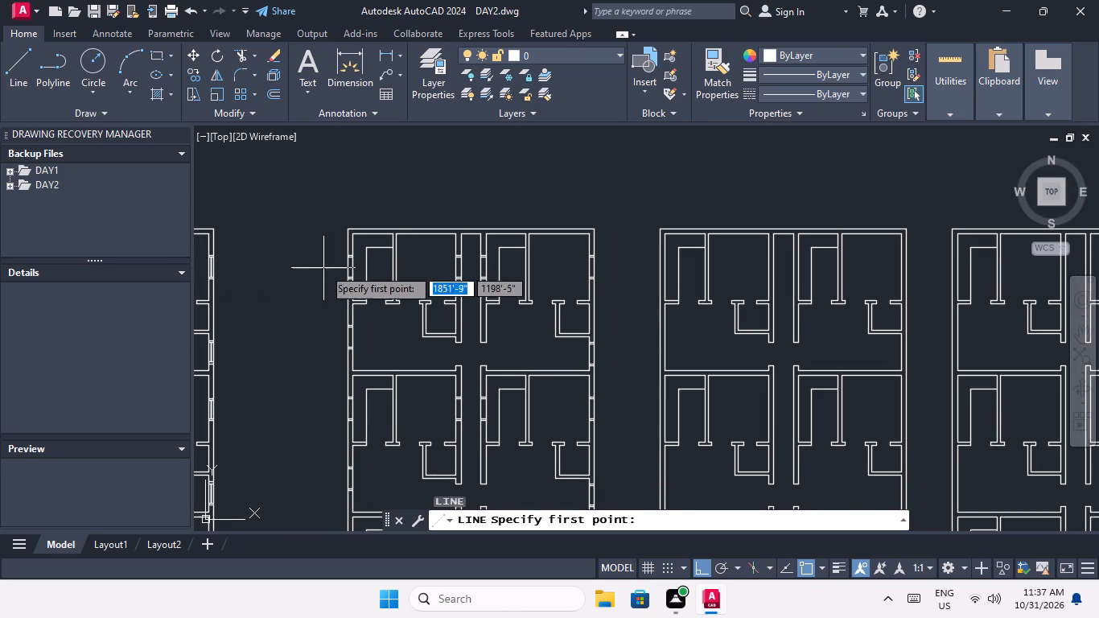
scroll(346, 259, up, 5)
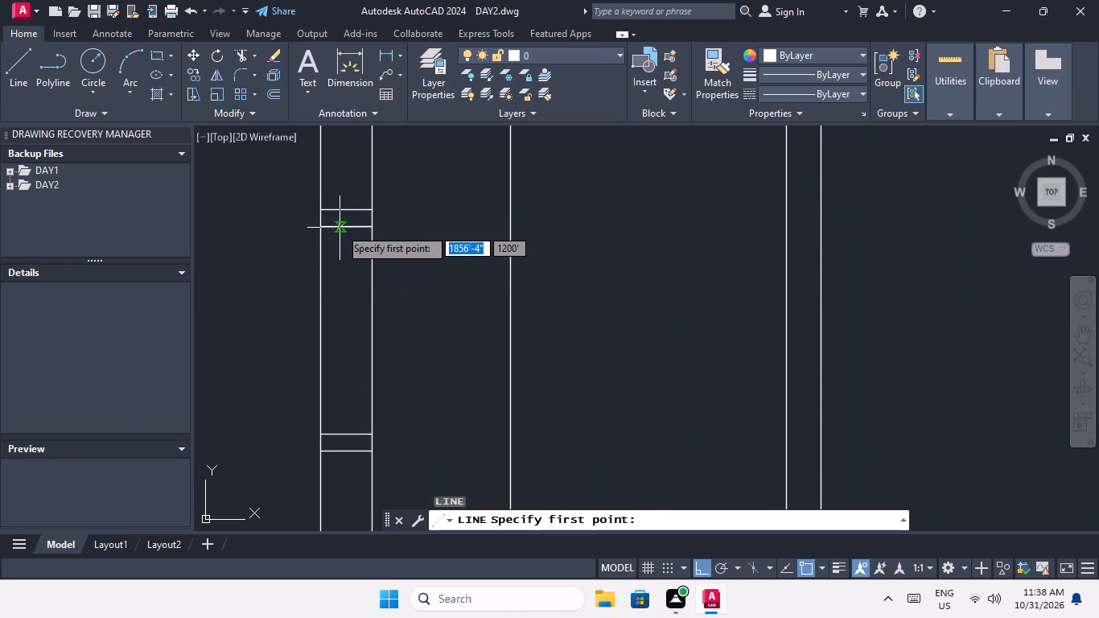
drag(347, 229, 347, 242)
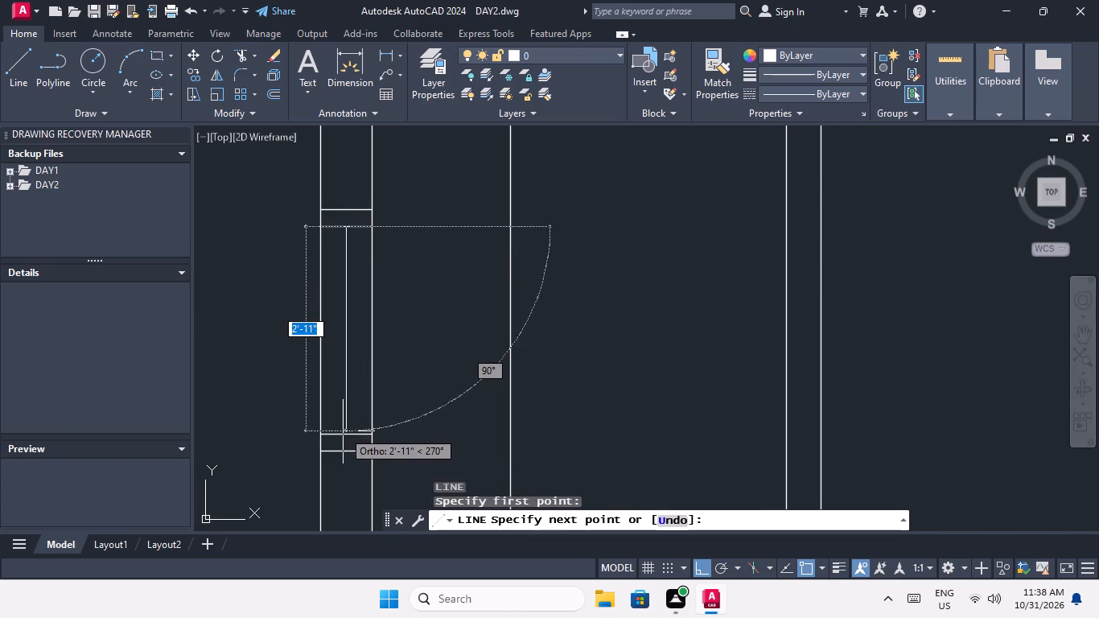
click(345, 438)
key(space)
Draw a vertical centre line between the inner end lines of the lower window in the top row of the outer west wall.
scroll(357, 347, down, 1)
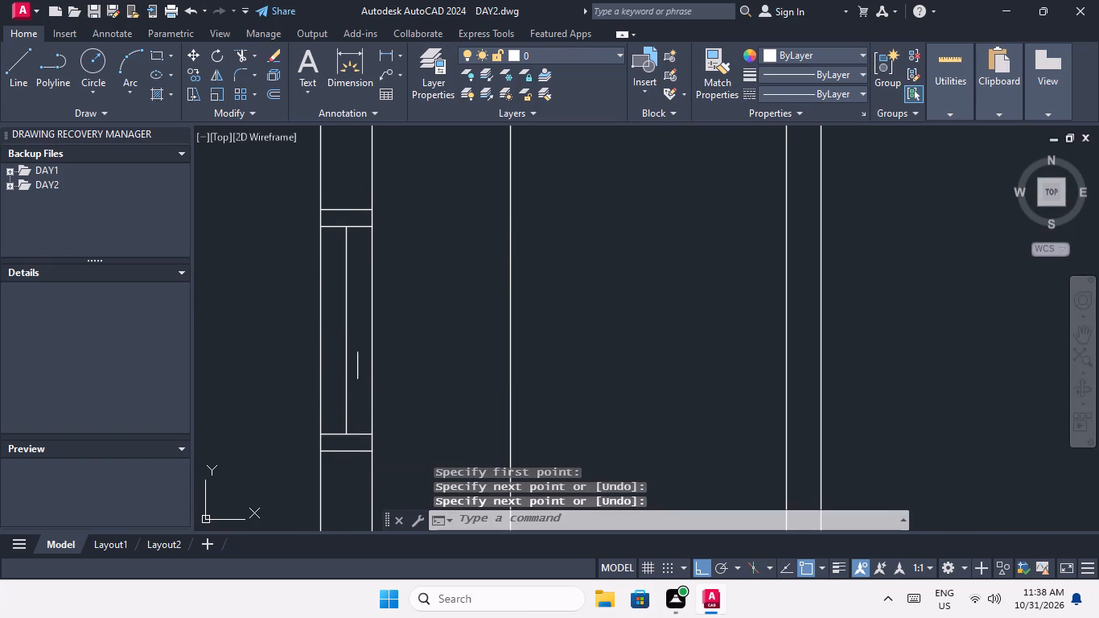
scroll(357, 347, down, 1)
middle_drag(389, 360, 406, 224)
scroll(412, 233, down, 1)
middle_drag(410, 389, 414, 332)
key(space)
scroll(374, 316, up, 3)
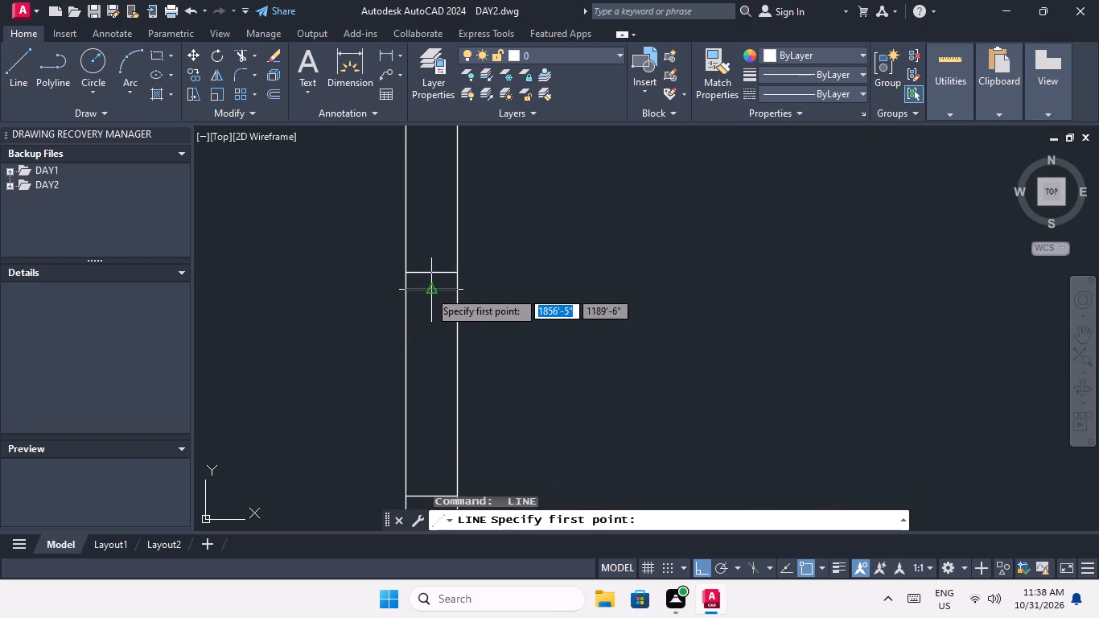
drag(430, 290, 429, 299)
middle_drag(430, 427, 429, 359)
click(431, 430)
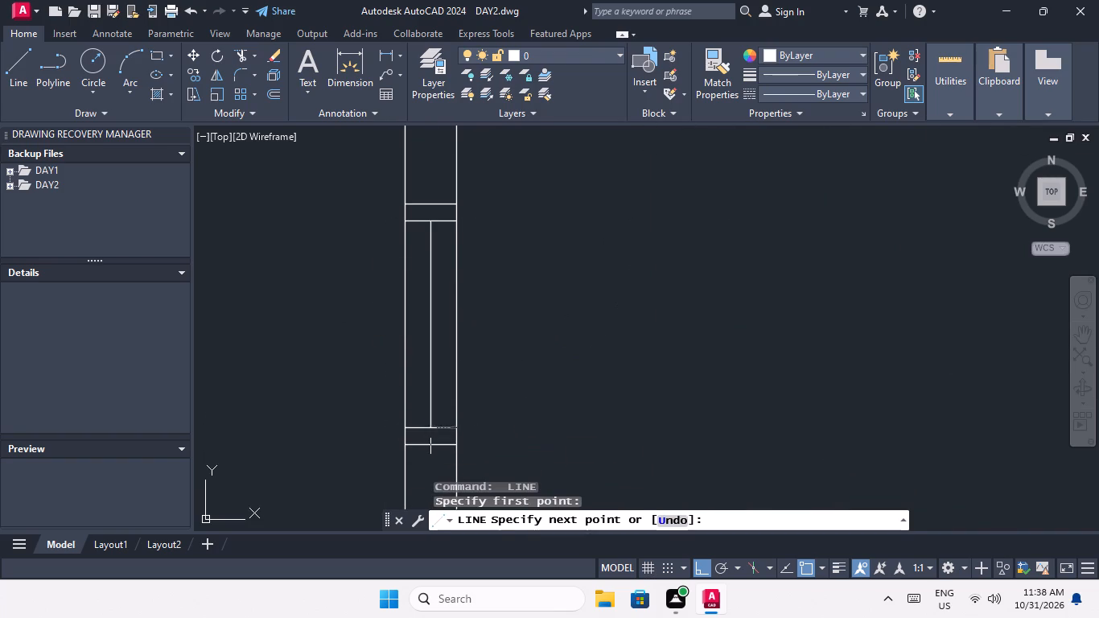
key(space)
Draw a vertical centre line between the inner end lines of the upper window in the second row of the outer west wall.
scroll(404, 278, down, 3)
middle_drag(450, 335, 452, 266)
key(space)
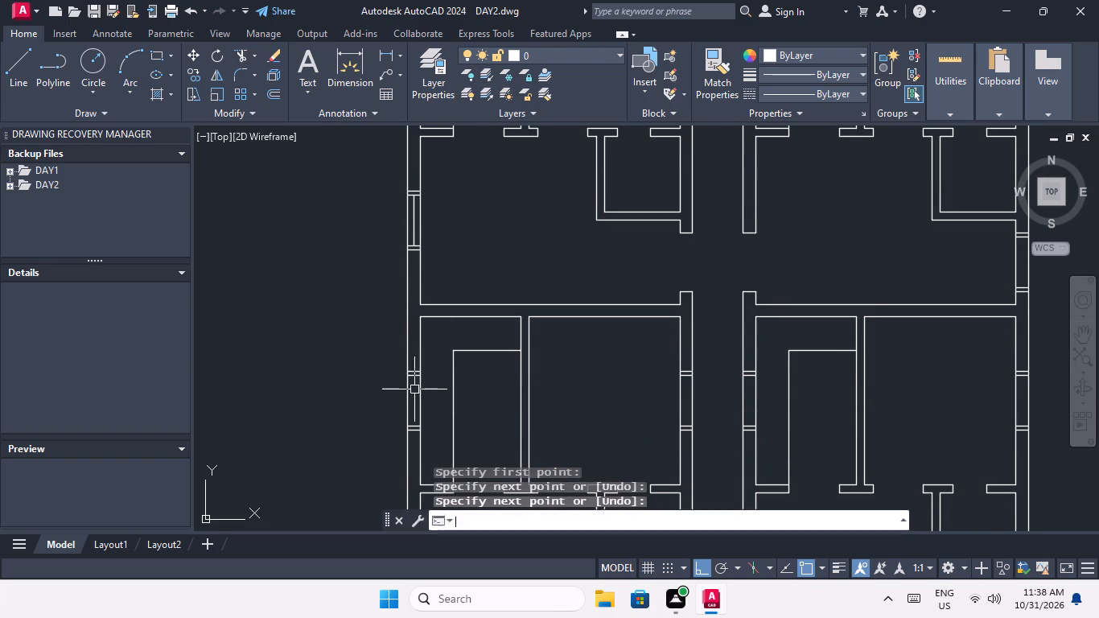
scroll(418, 383, up, 2)
click(407, 365)
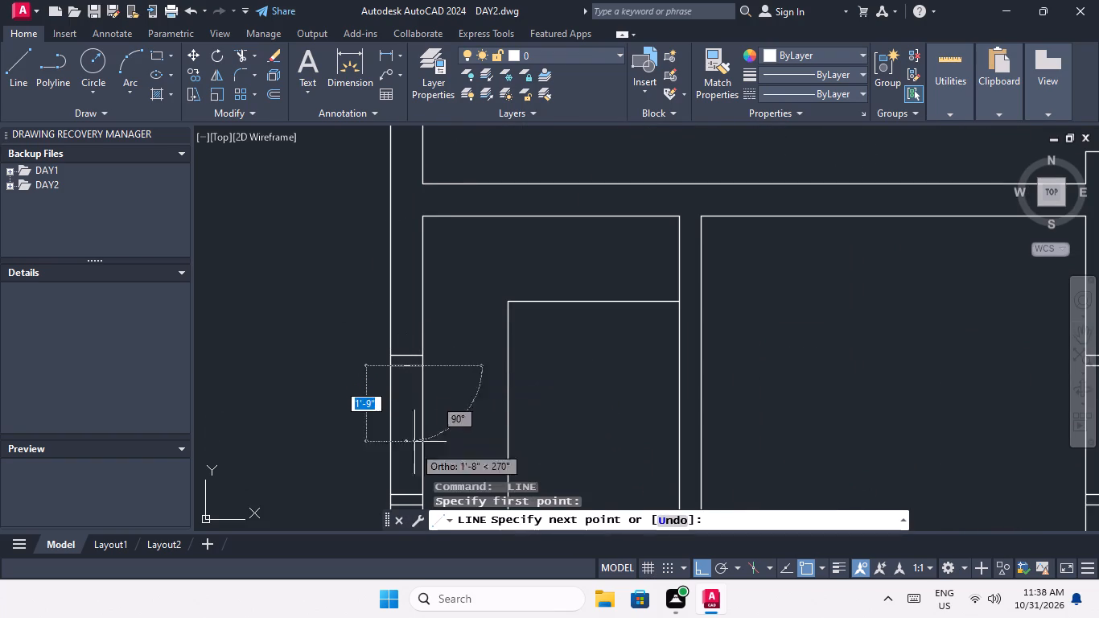
click(407, 495)
key(space)
Draw a 3' vertical centre line between the inner end lines of the lower window in the second row of the outer west wall.
middle_drag(415, 392, 415, 283)
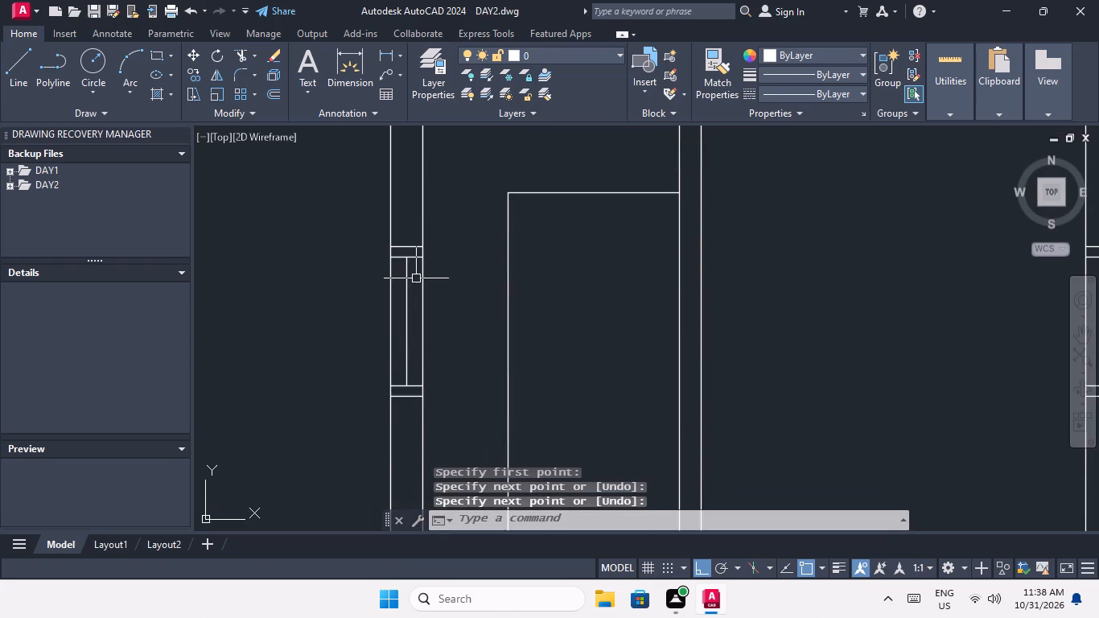
key(space)
middle_drag(415, 373, 415, 214)
scroll(415, 266, down, 2)
scroll(410, 420, up, 1)
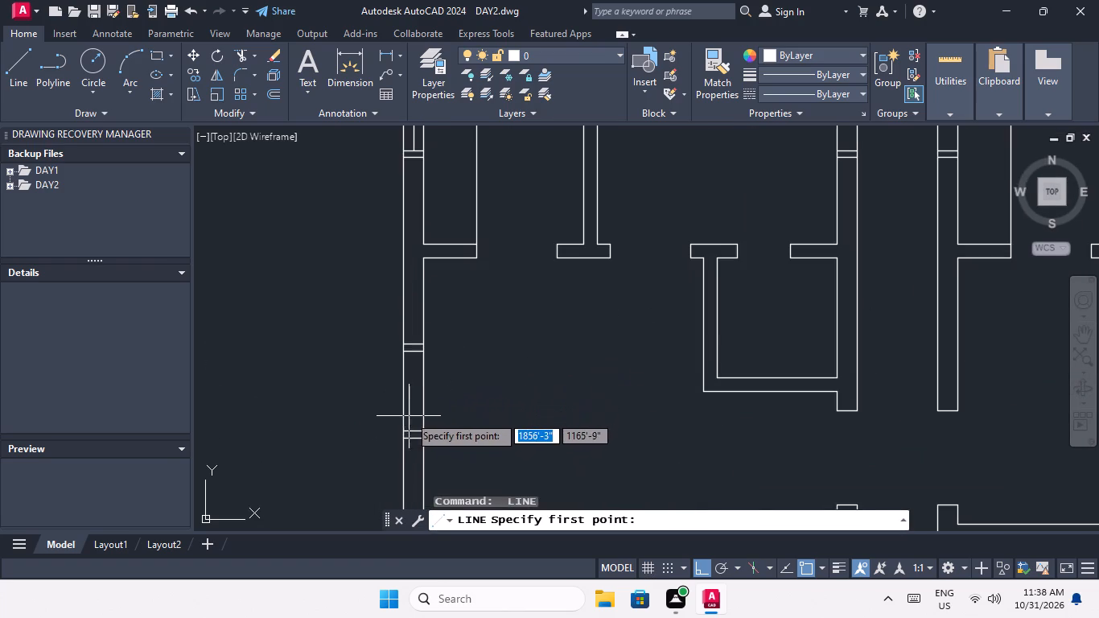
scroll(413, 368, up, 1)
middle_drag(413, 367, 413, 297)
key(space)
key(space)
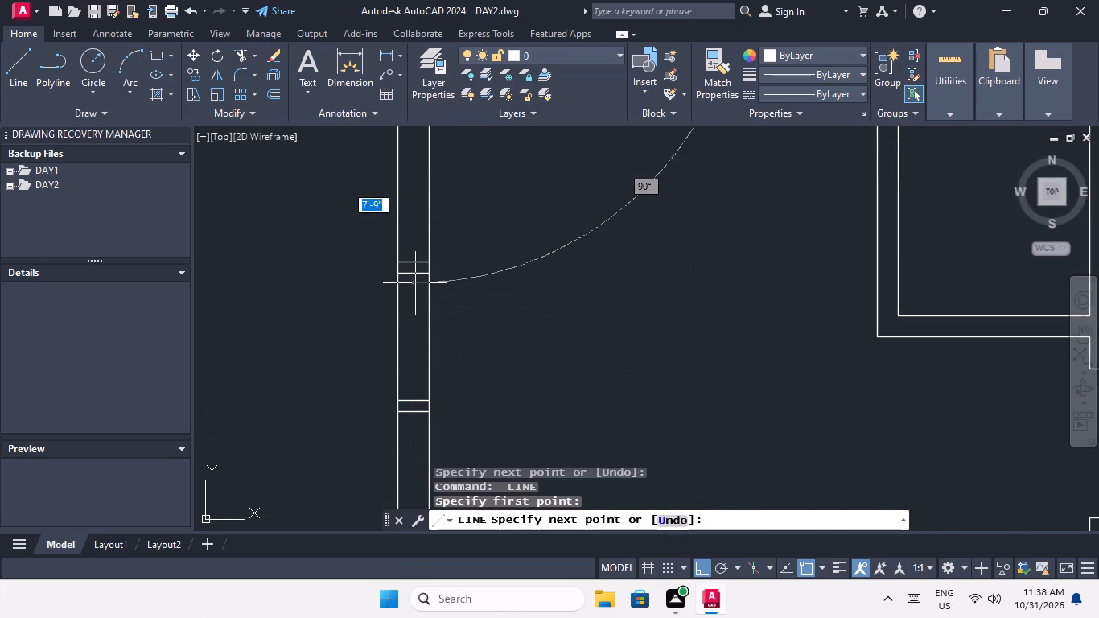
key(space)
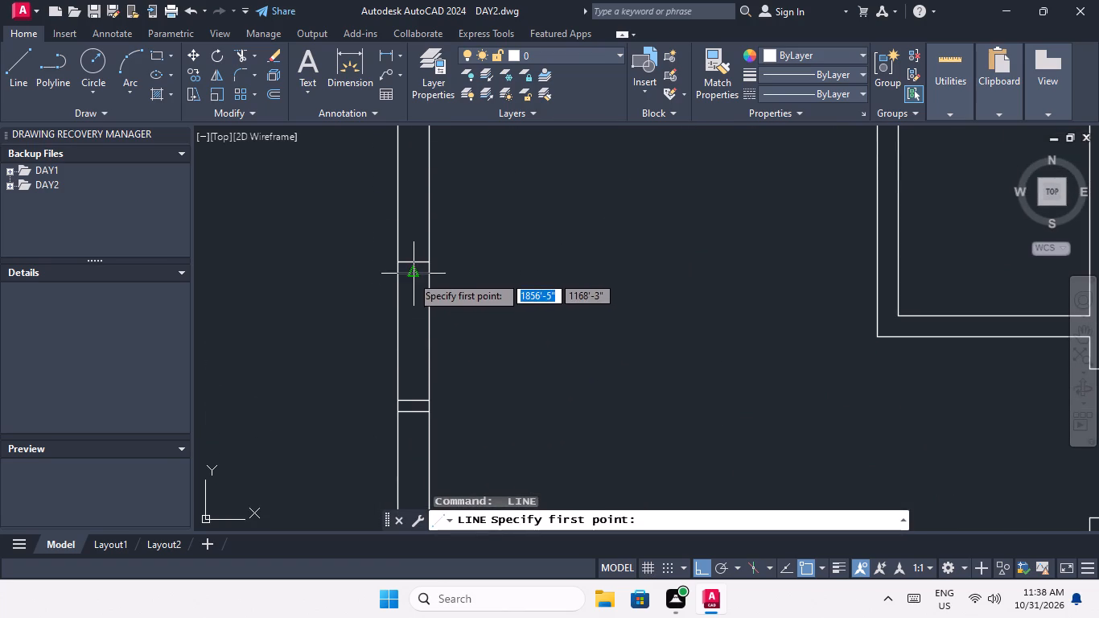
click(411, 275)
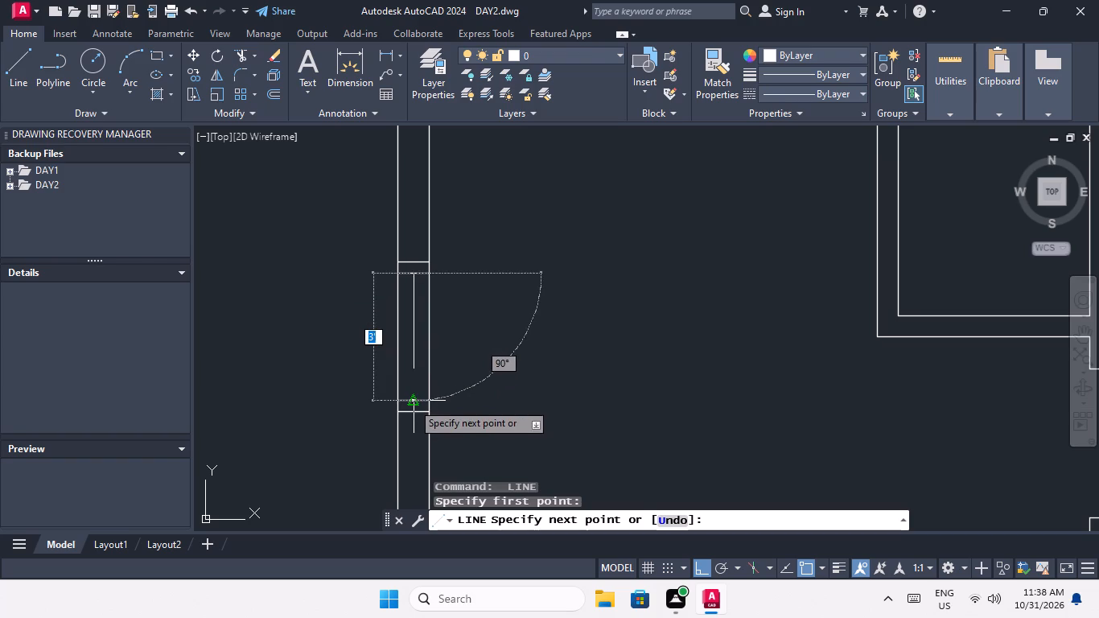
click(412, 402)
key(space)
Draw a 3' vertical centre line between the inner end lines of the upper window in the third row of the outer west wall.
middle_drag(586, 324, 586, 184)
scroll(582, 193, down, 3)
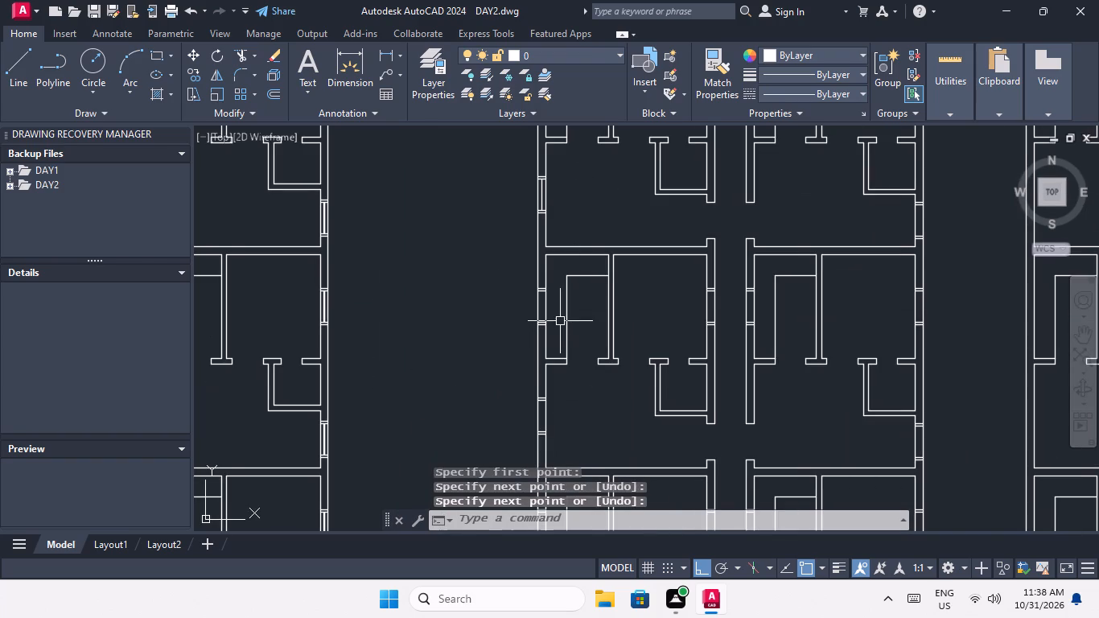
middle_drag(560, 321, 442, 295)
scroll(430, 265, up, 3)
key(space)
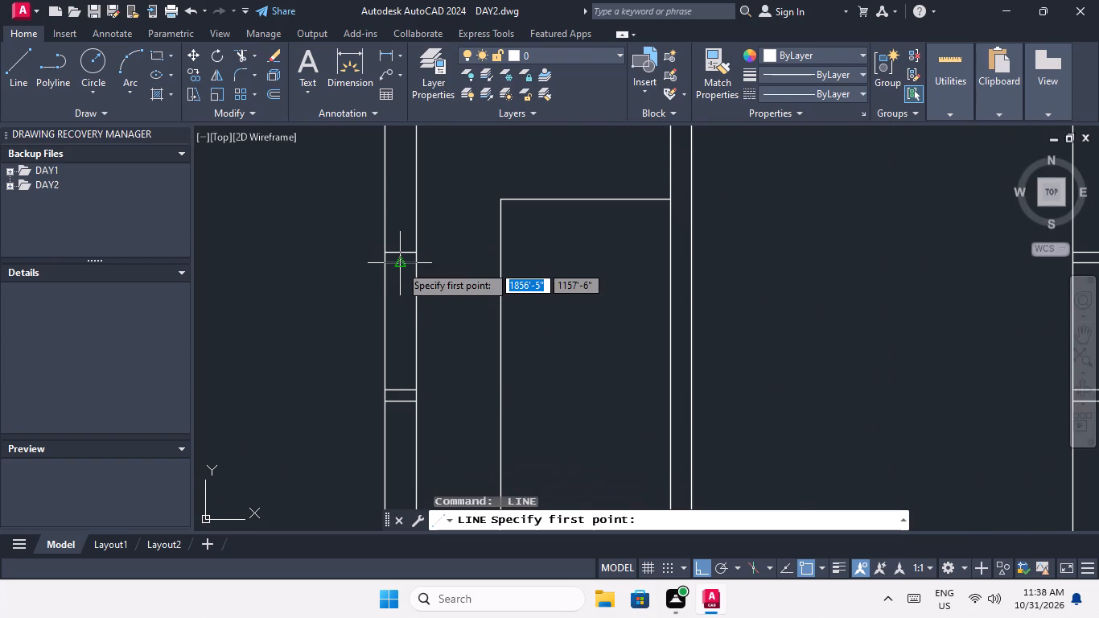
drag(400, 264, 400, 273)
scroll(405, 370, up, 2)
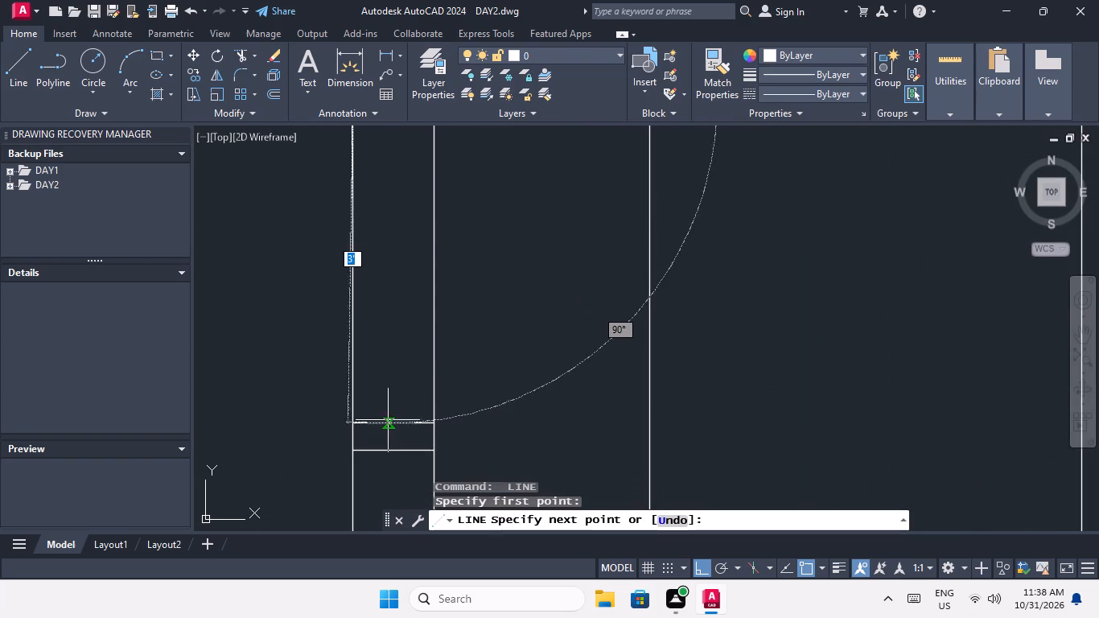
click(392, 426)
key(space)
Draw a vertical centre line between the inner end lines of the lower window in the third row of the outer west wall.
scroll(395, 334, down, 2)
middle_drag(403, 344, 403, 222)
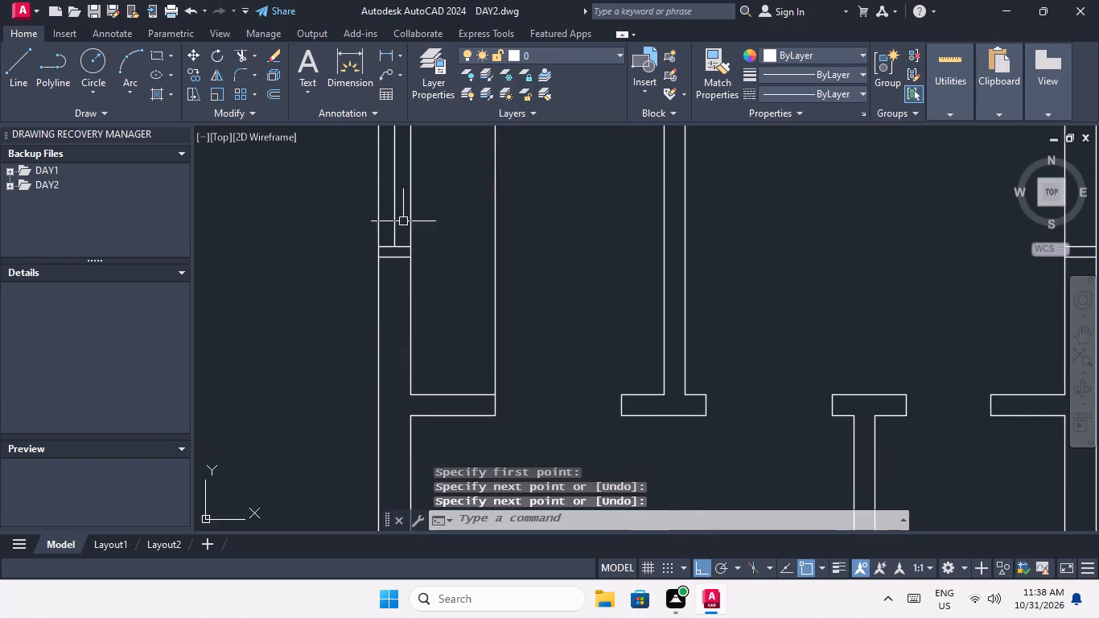
scroll(401, 254, down, 3)
scroll(399, 363, up, 3)
key(space)
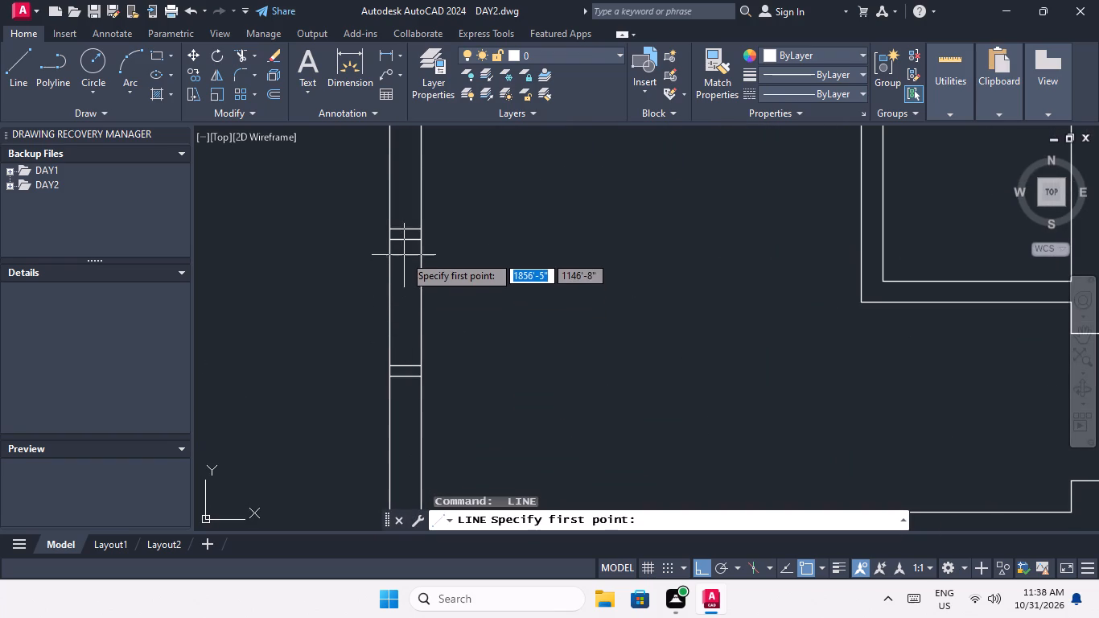
click(405, 241)
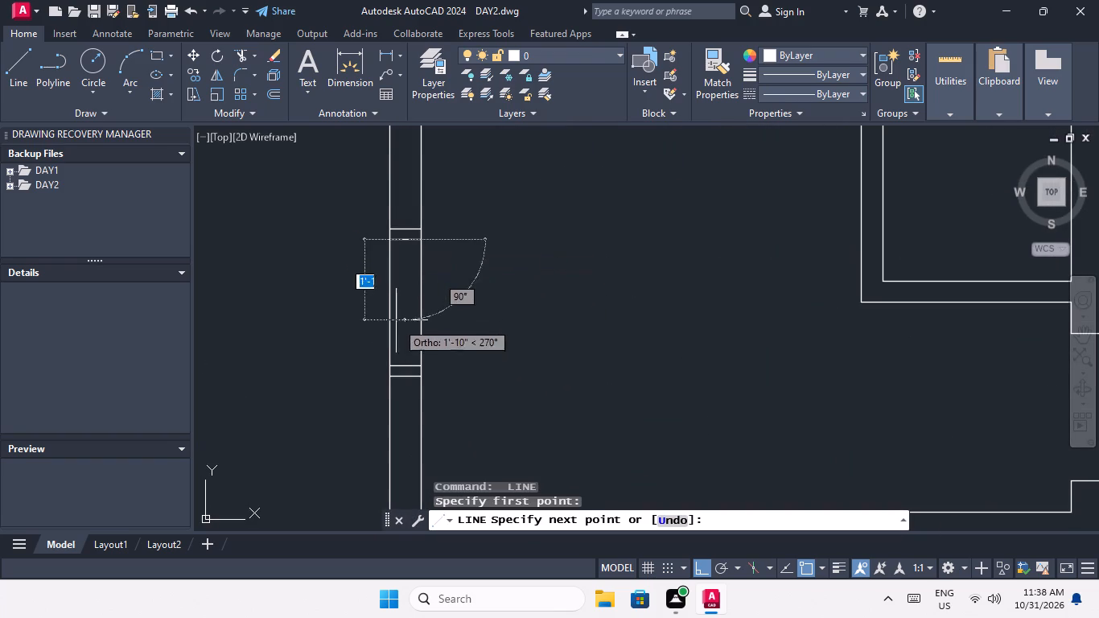
click(406, 367)
key(space)
Draw a vertical centre line between the inner end lines of the upper window in the bottom row of the outer west wall.
middle_drag(514, 329, 515, 212)
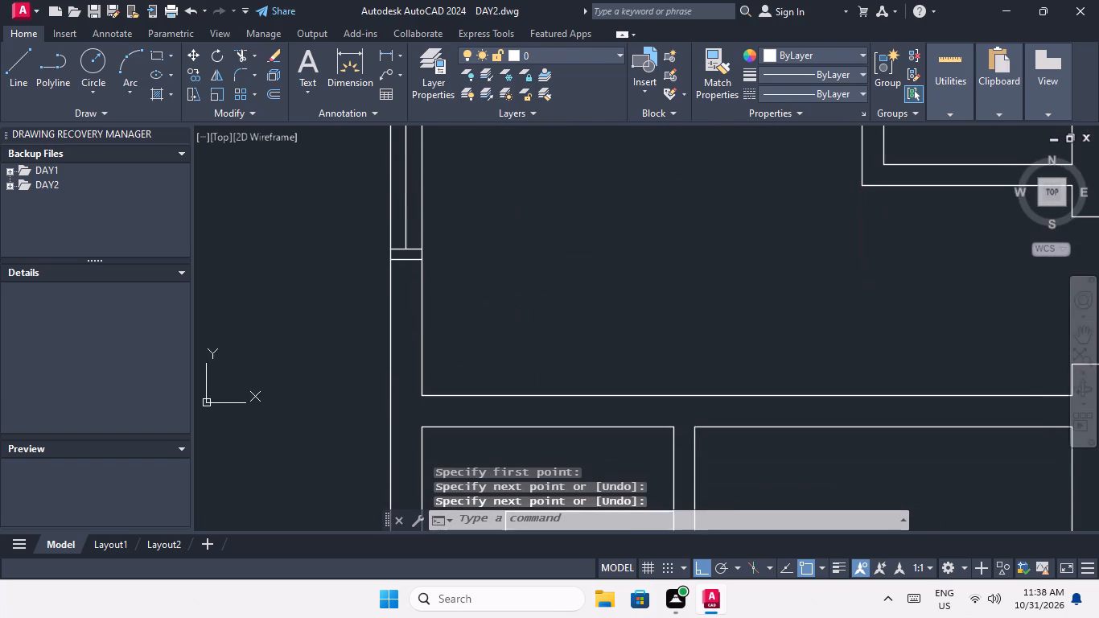
scroll(515, 212, down, 2)
middle_drag(488, 368, 476, 285)
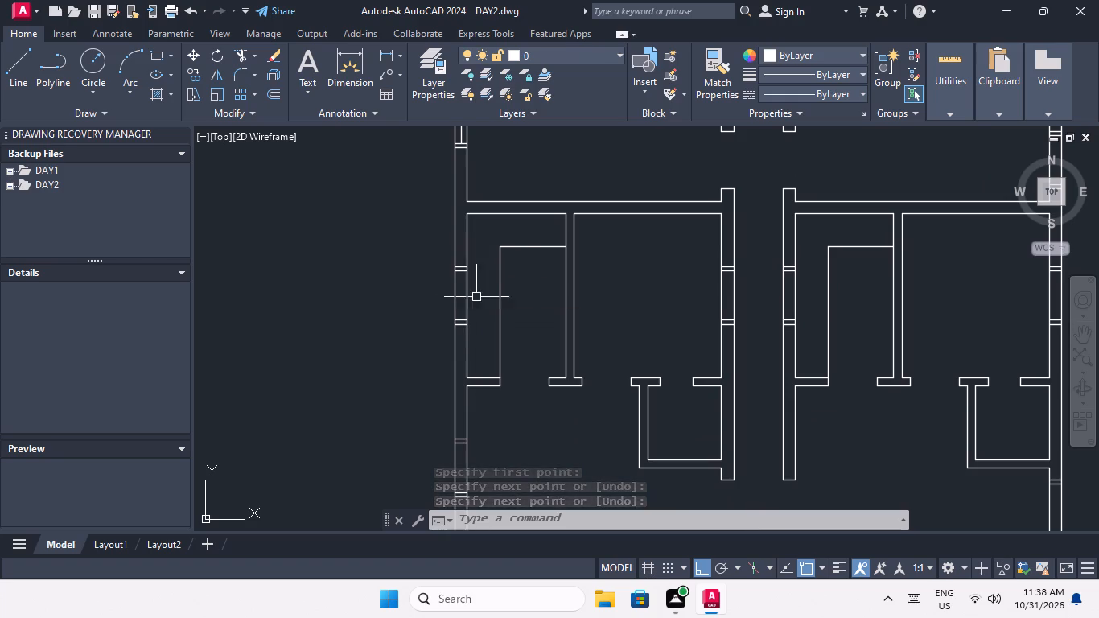
key(space)
scroll(457, 275, up, 3)
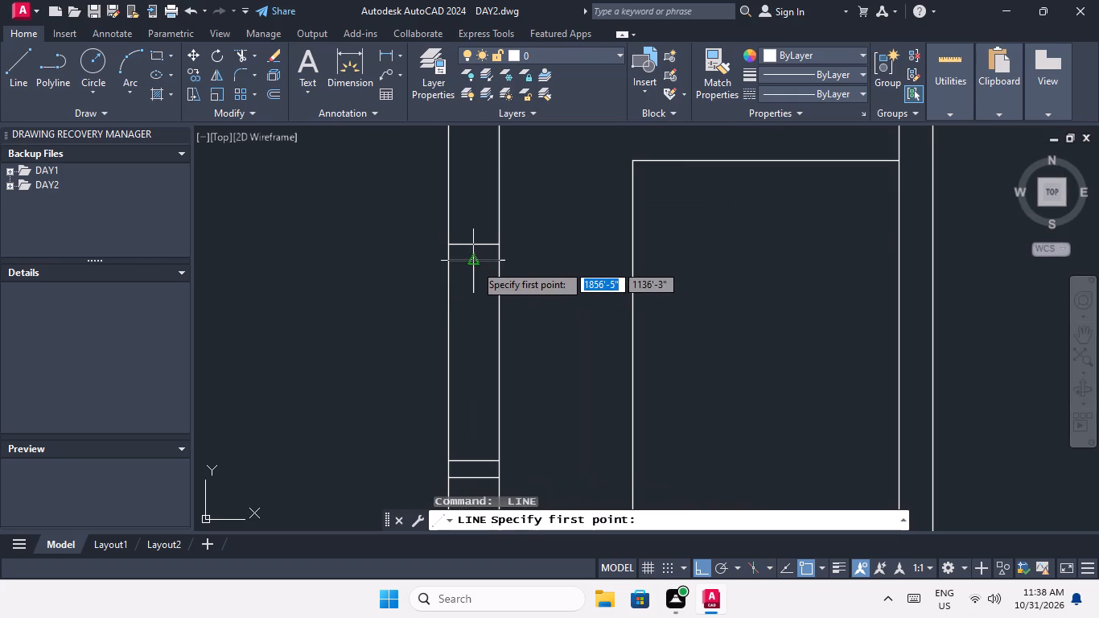
click(475, 262)
middle_drag(469, 418, 448, 278)
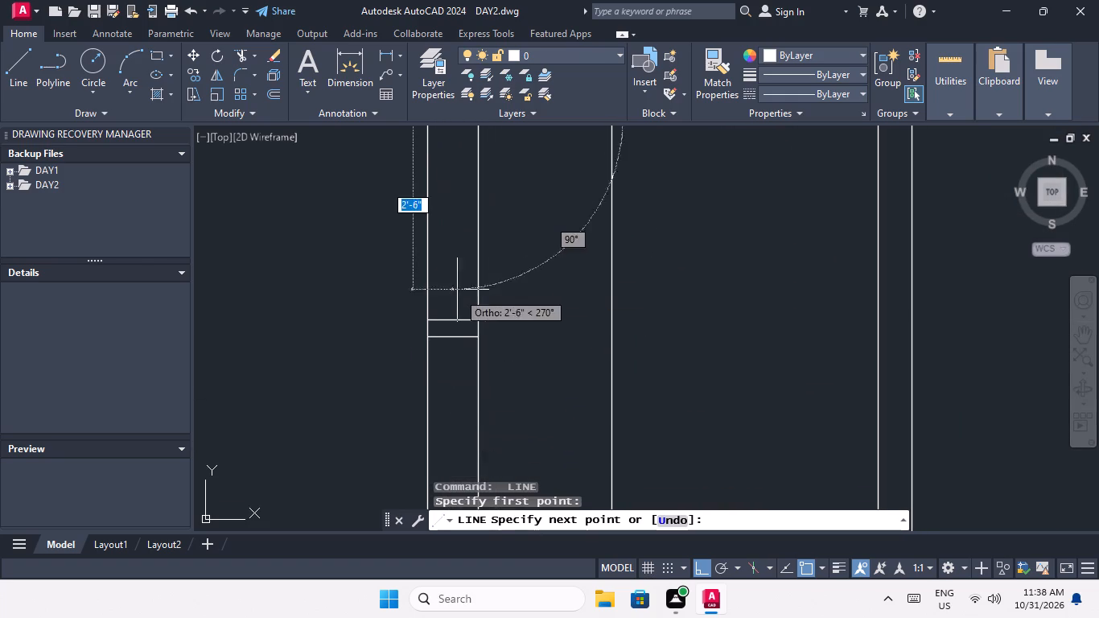
click(452, 321)
key(space)
Draw a vertical centre line between the inner end lines of the lower window in the bottom row of the outer west wall.
scroll(468, 328, down, 2)
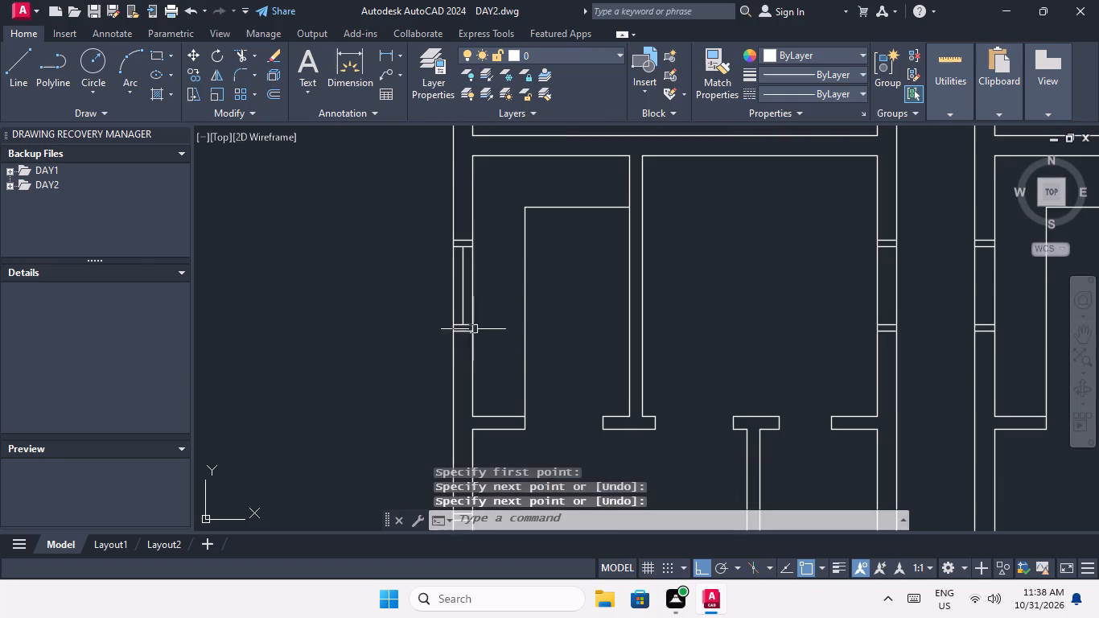
middle_drag(473, 332, 457, 256)
middle_drag(467, 323, 424, 187)
scroll(427, 195, down, 2)
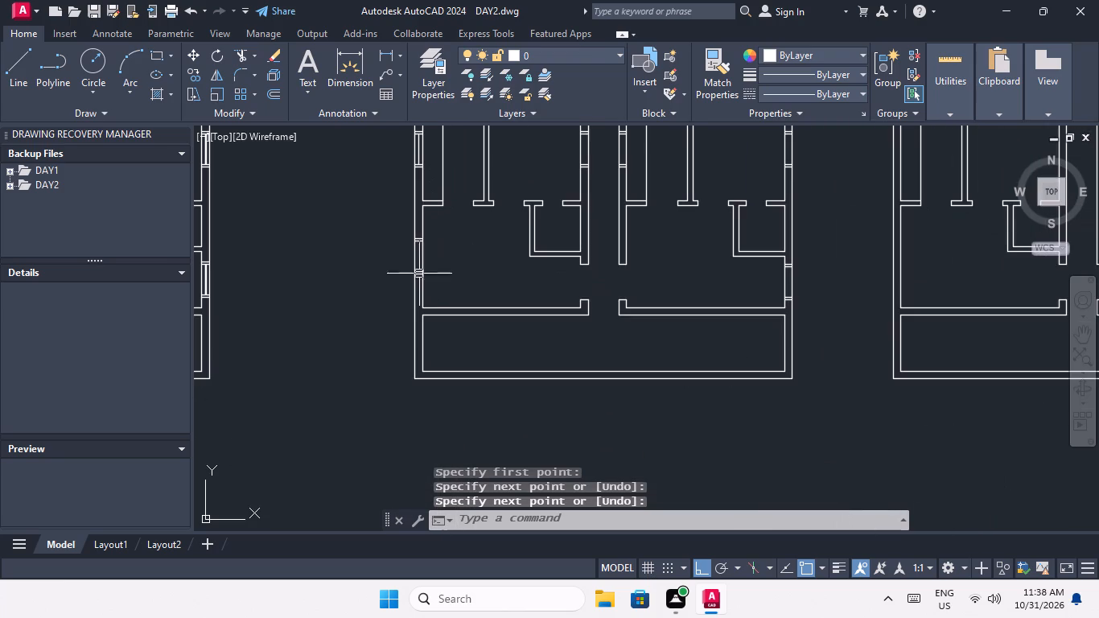
scroll(418, 245, up, 2)
key(space)
scroll(419, 235, up, 3)
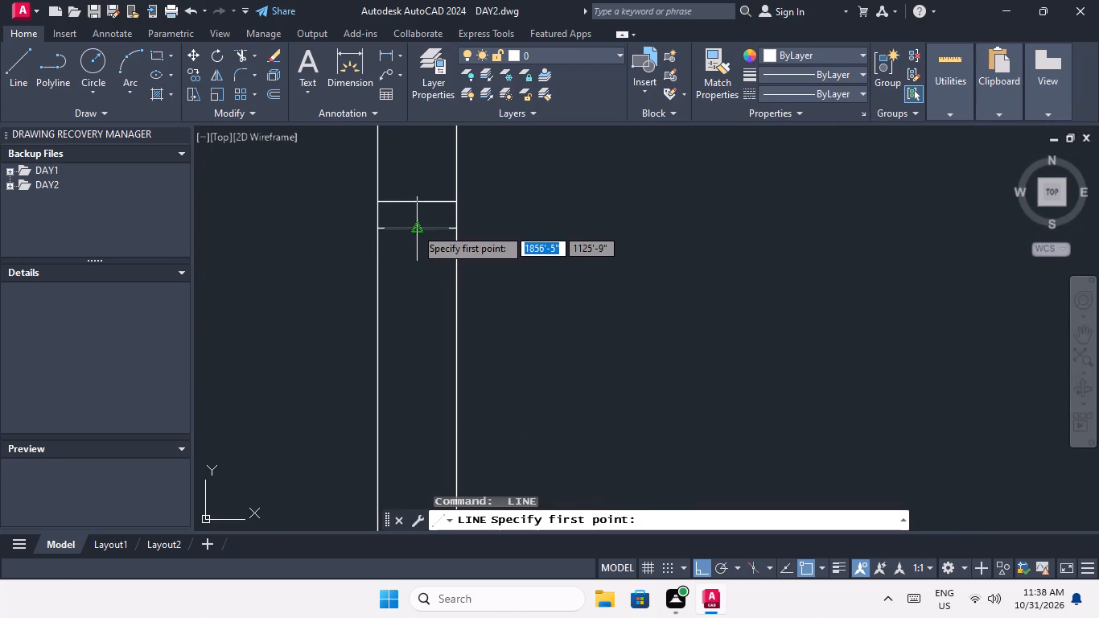
click(415, 228)
middle_drag(422, 299, 419, 252)
scroll(419, 241, down, 2)
scroll(416, 354, up, 1)
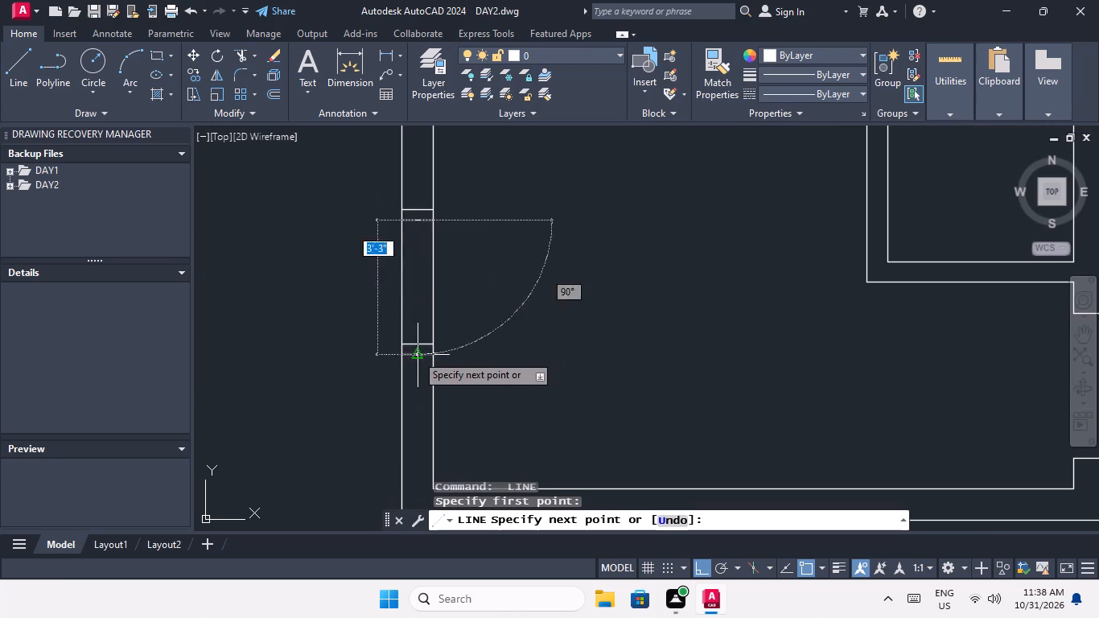
scroll(416, 354, up, 1)
click(420, 331)
key(space)
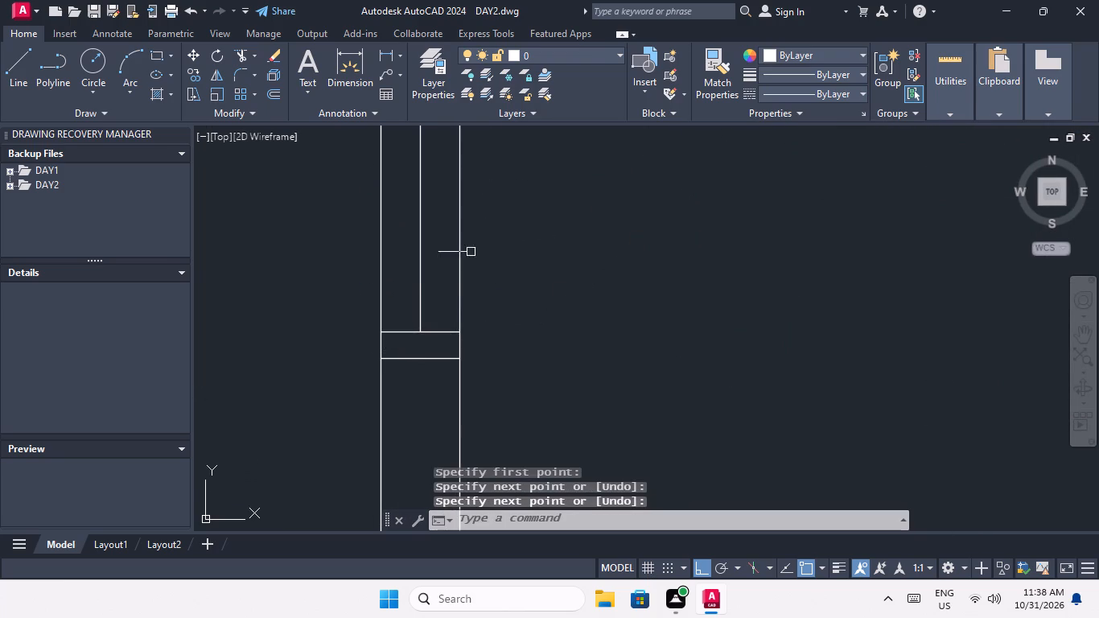
Draw a vertical centre line between the inner end lines of the bottom-row window in the corridor's west wall.
scroll(471, 251, down, 3)
middle_drag(525, 274, 391, 373)
scroll(447, 339, down, 3)
middle_drag(473, 340, 463, 345)
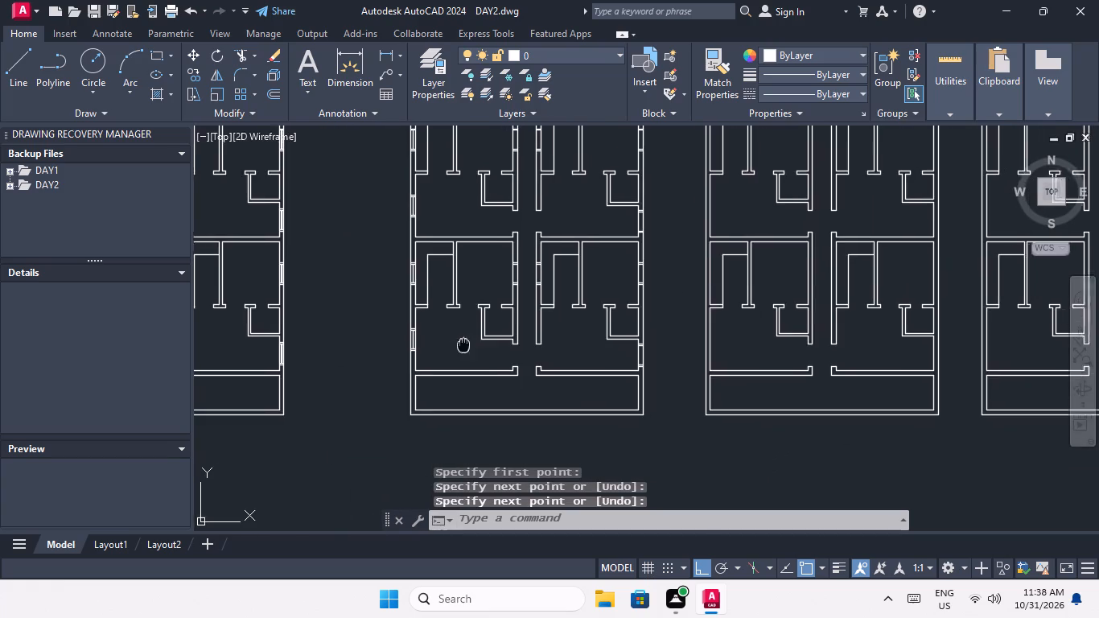
middle_drag(463, 345, 321, 389)
scroll(371, 312, up, 4)
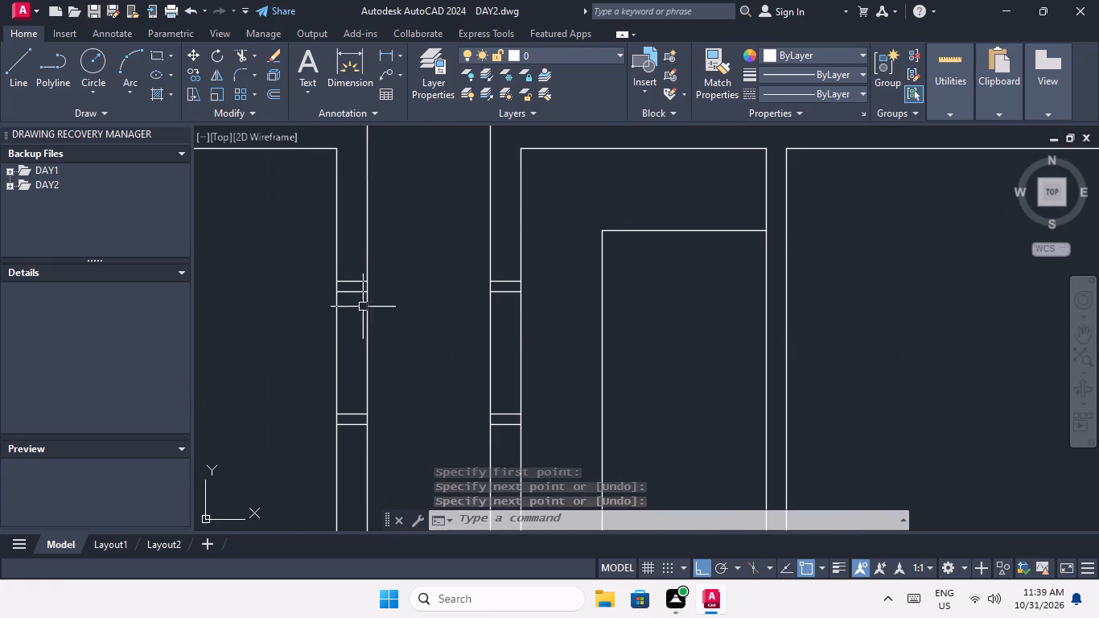
key(space)
click(352, 292)
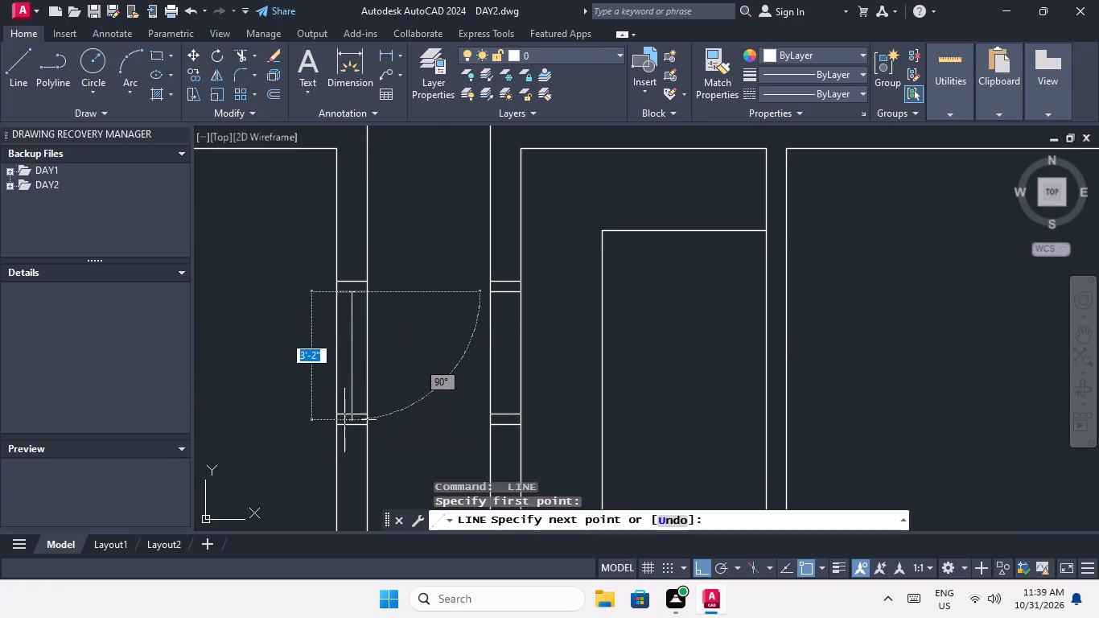
click(355, 413)
key(space)
Draw a vertical centre line between the inner end lines of the third-row window in the corridor's west wall.
scroll(408, 350, down, 3)
middle_drag(407, 358, 394, 475)
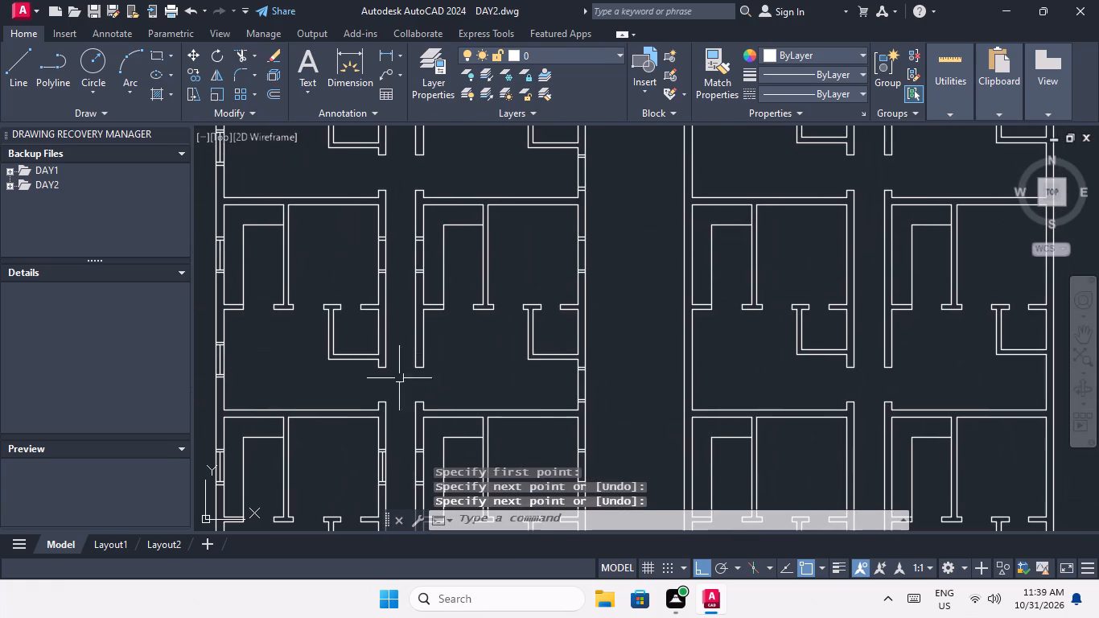
scroll(386, 237, up, 3)
key(space)
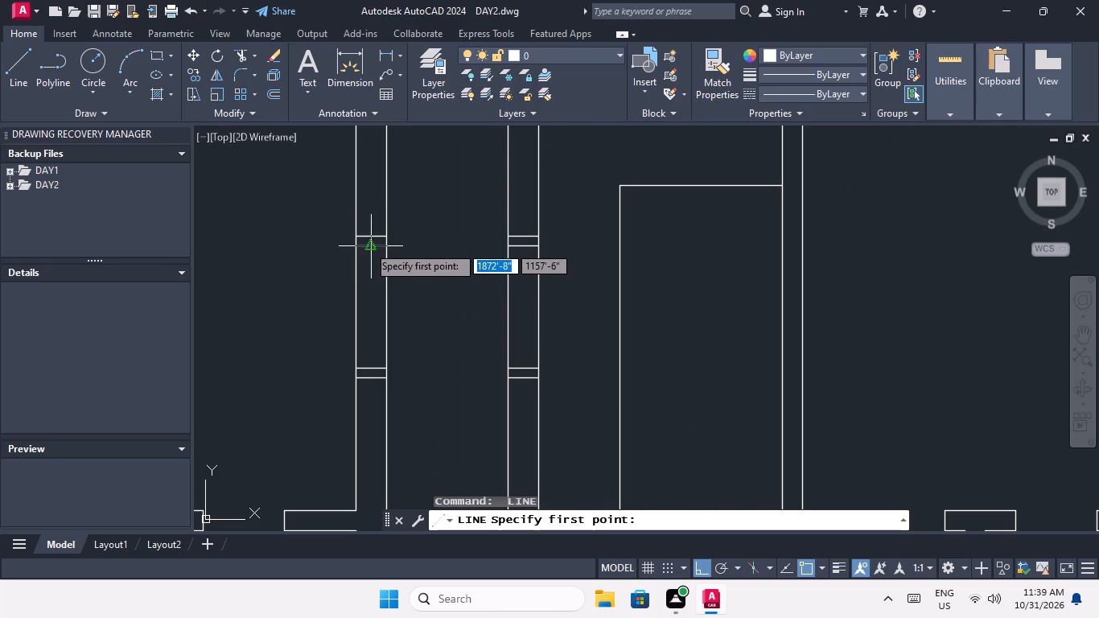
click(368, 245)
click(372, 365)
key(space)
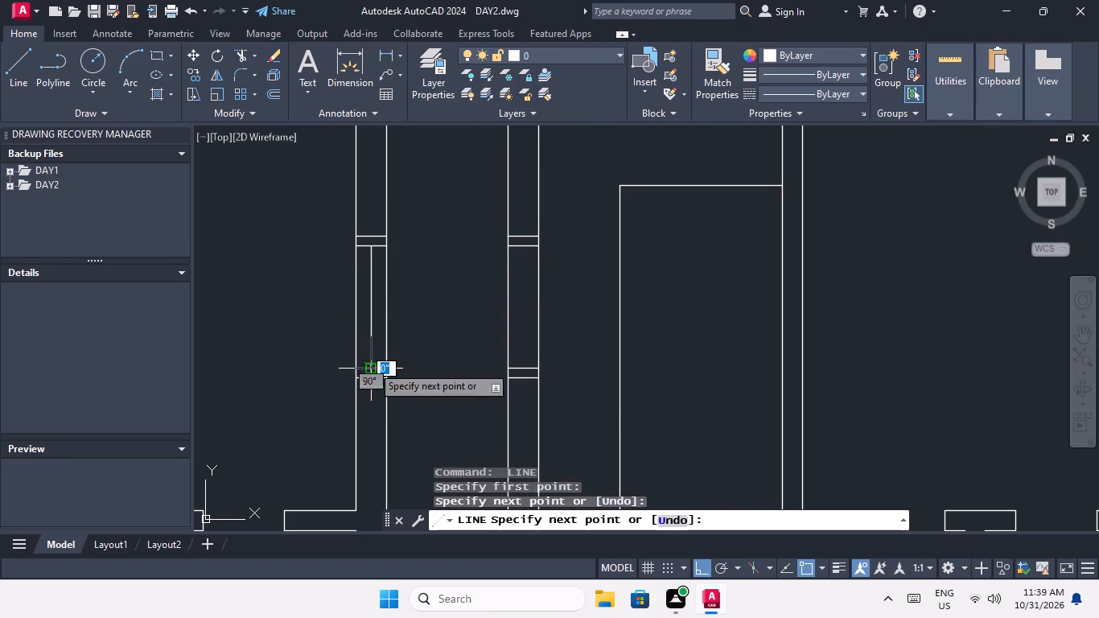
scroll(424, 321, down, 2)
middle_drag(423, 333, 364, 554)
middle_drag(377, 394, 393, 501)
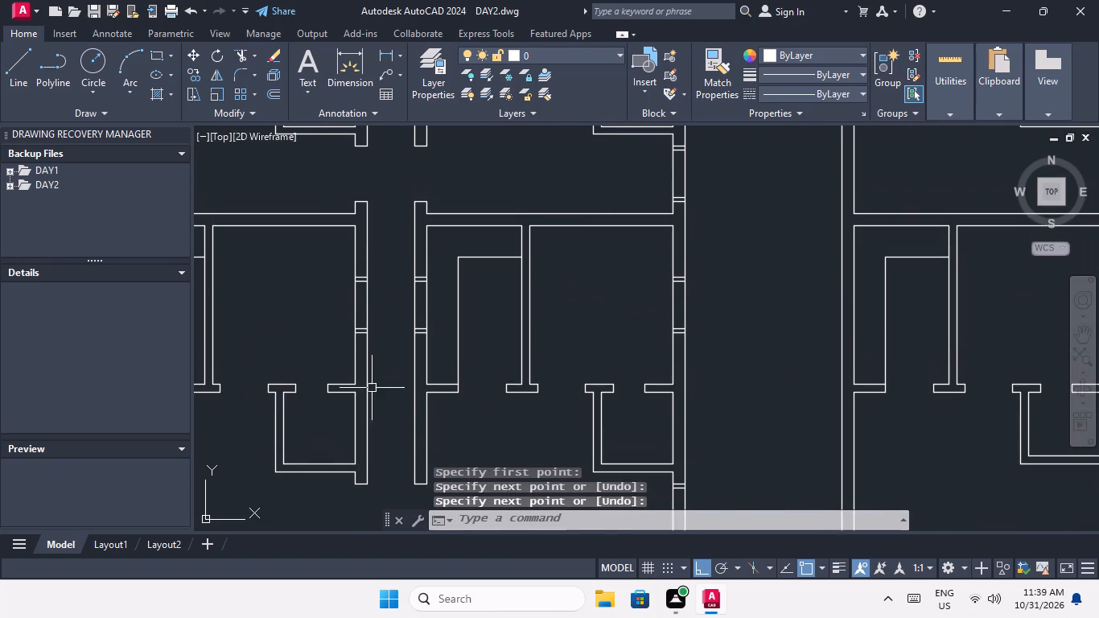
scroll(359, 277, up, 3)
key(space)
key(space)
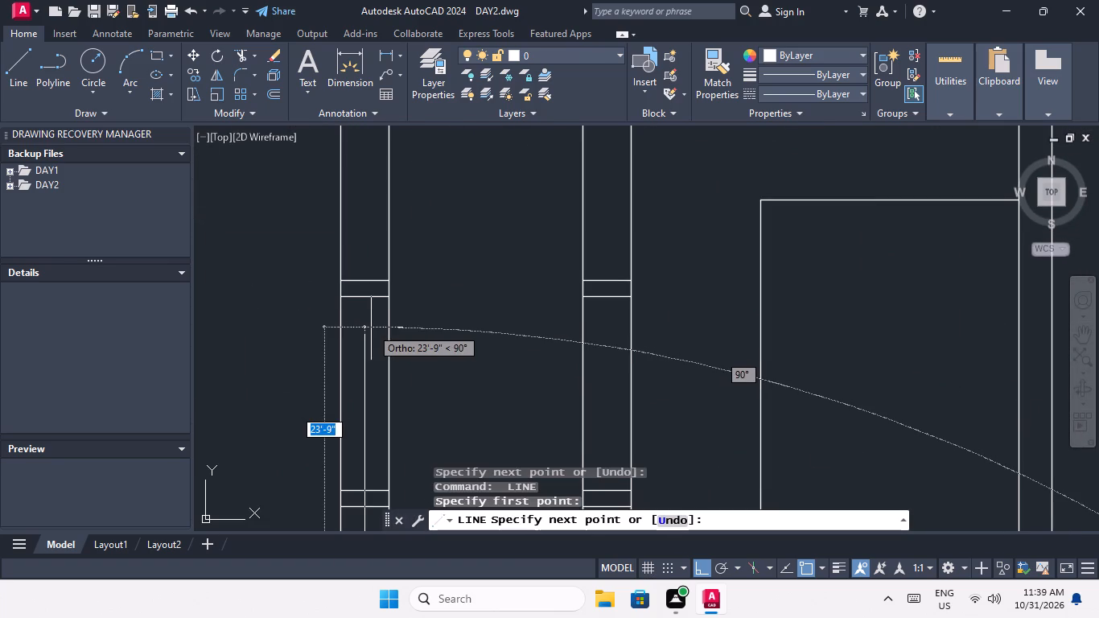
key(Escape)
Draw a 3' vertical centre line between the inner end lines of the second-row window in the corridor's west wall.
key(space)
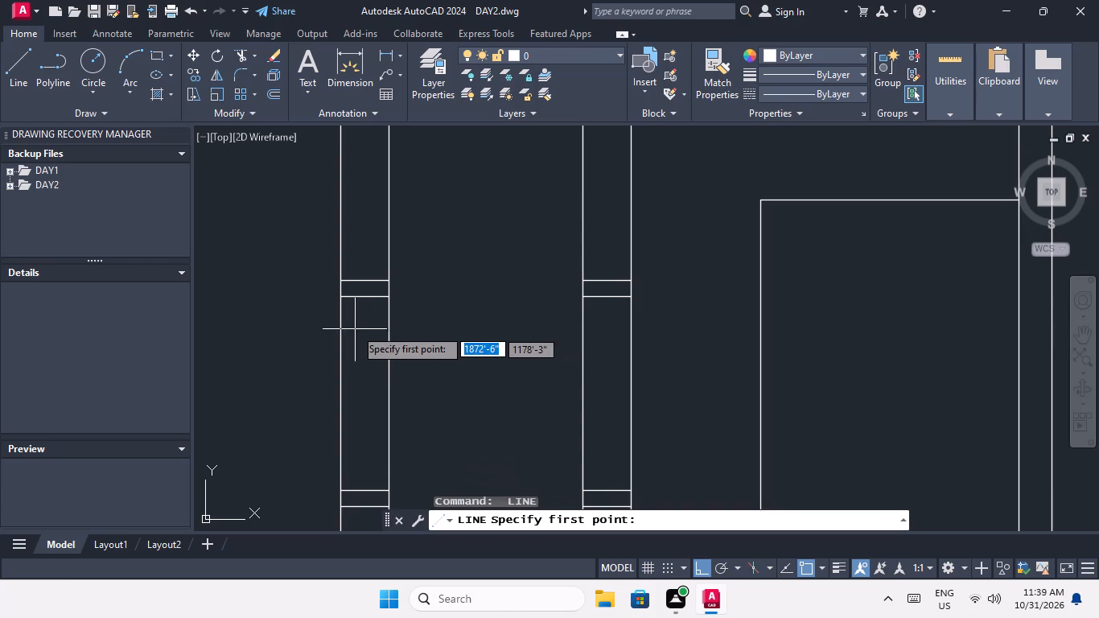
drag(364, 296, 364, 313)
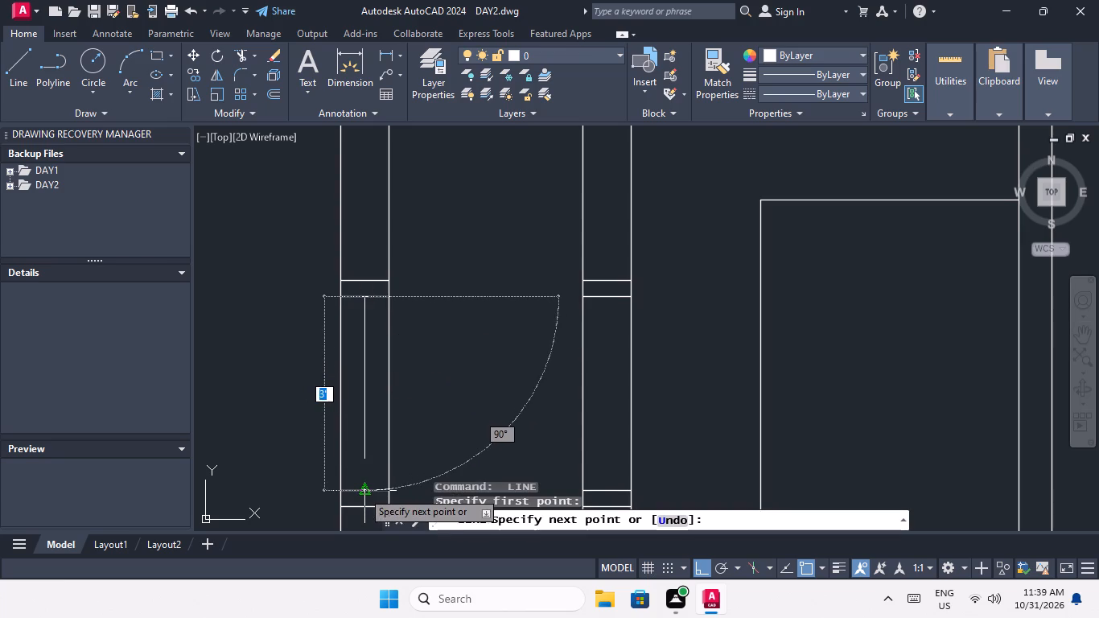
click(362, 492)
key(space)
Draw a vertical centre line between the inner end lines of the top-row window in the corridor's west wall.
scroll(433, 350, down, 2)
middle_drag(430, 425, 422, 488)
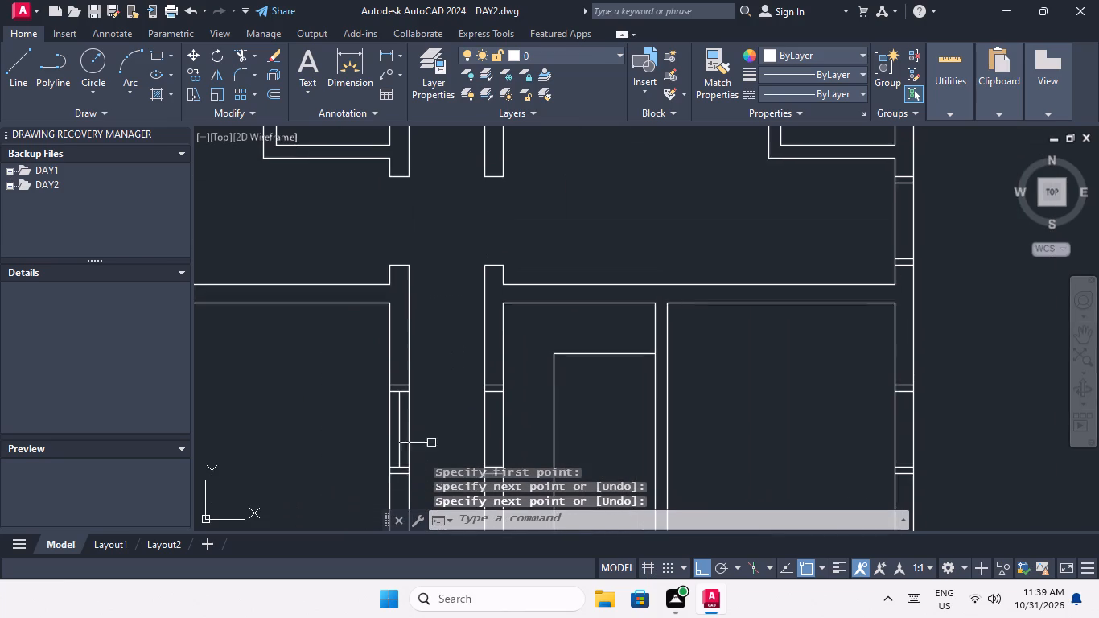
scroll(437, 347, down, 2)
middle_drag(422, 447, 418, 489)
middle_drag(429, 339, 427, 447)
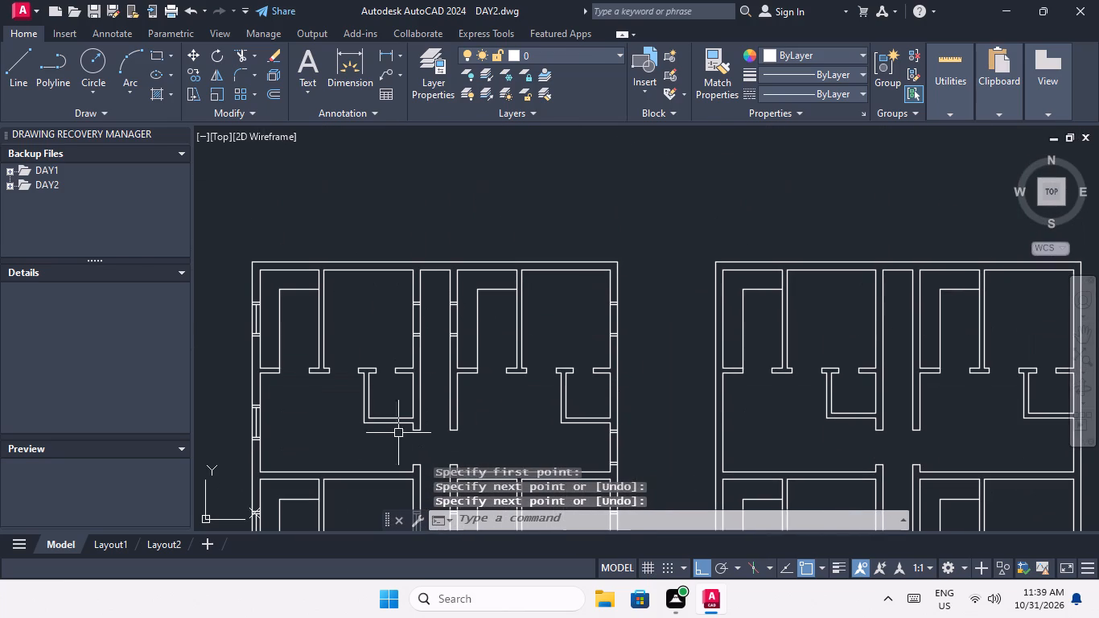
scroll(415, 300, up, 3)
key(space)
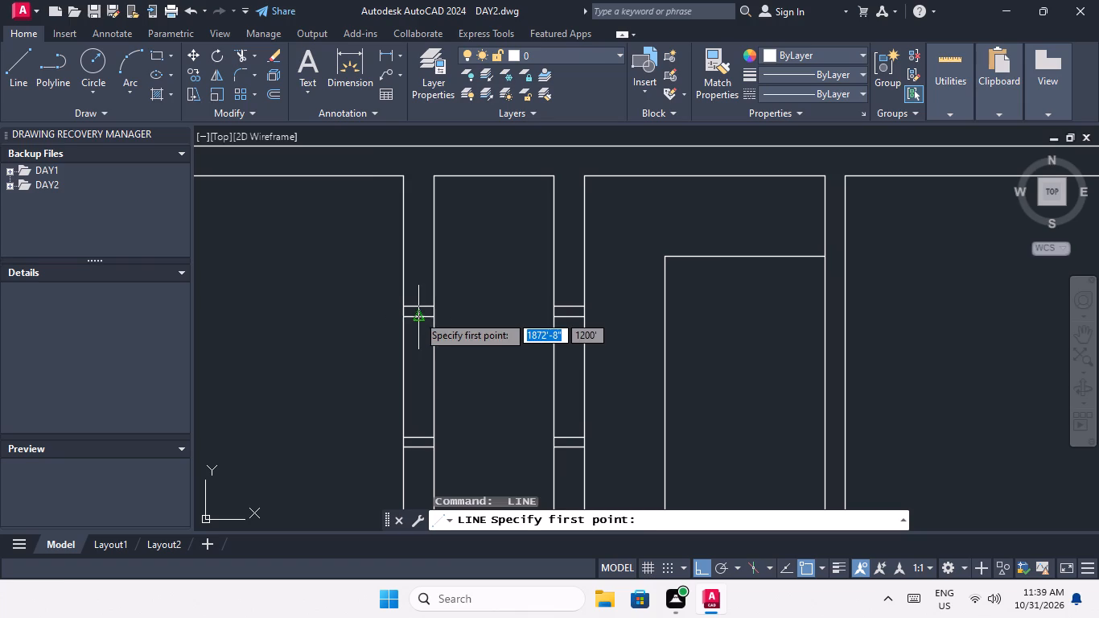
click(418, 314)
click(416, 435)
key(space)
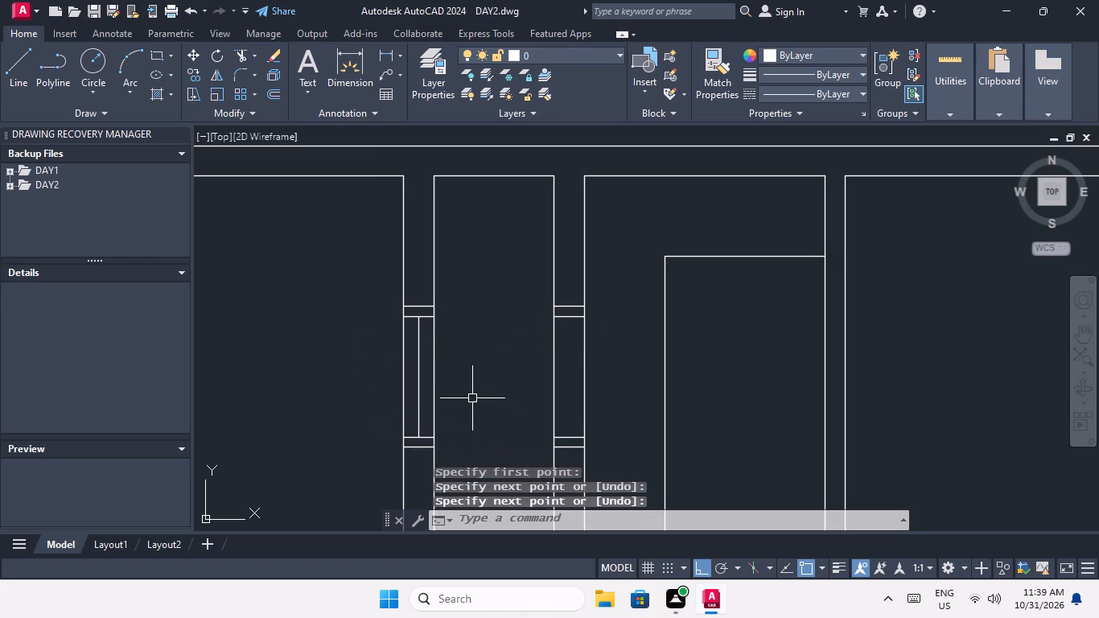
Draw a vertical centre line between the inner end lines of the top-row window in the corridor's east wall.
middle_drag(470, 398, 297, 389)
key(space)
drag(397, 307, 397, 319)
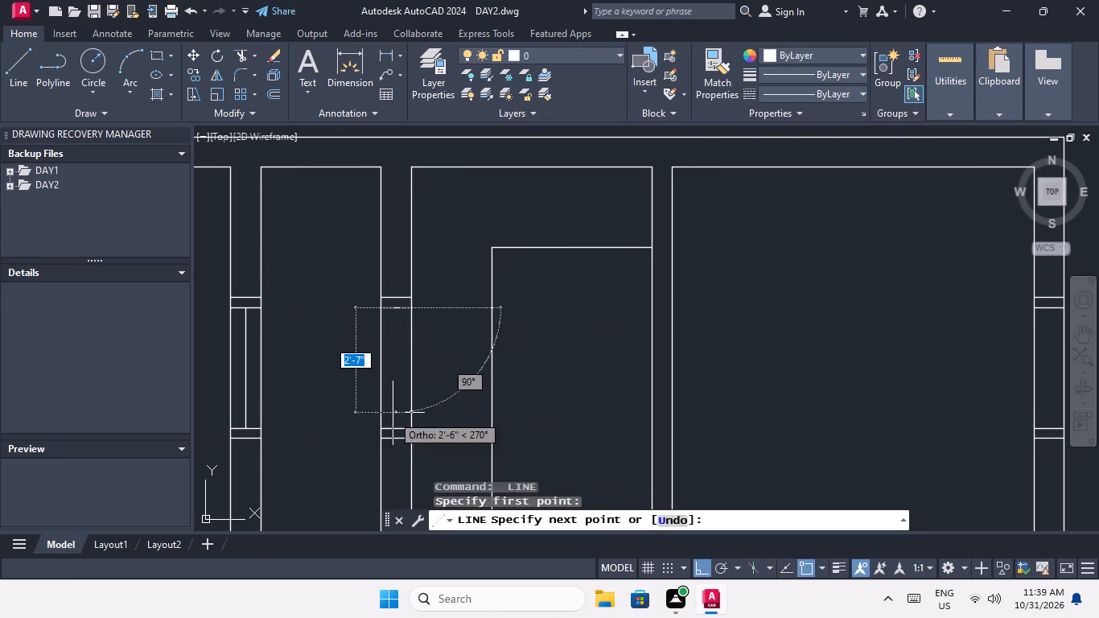
click(397, 429)
key(space)
Draw a 3' vertical centre line between the inner end lines of the second-row window in the corridor's east wall.
middle_drag(365, 417, 365, 296)
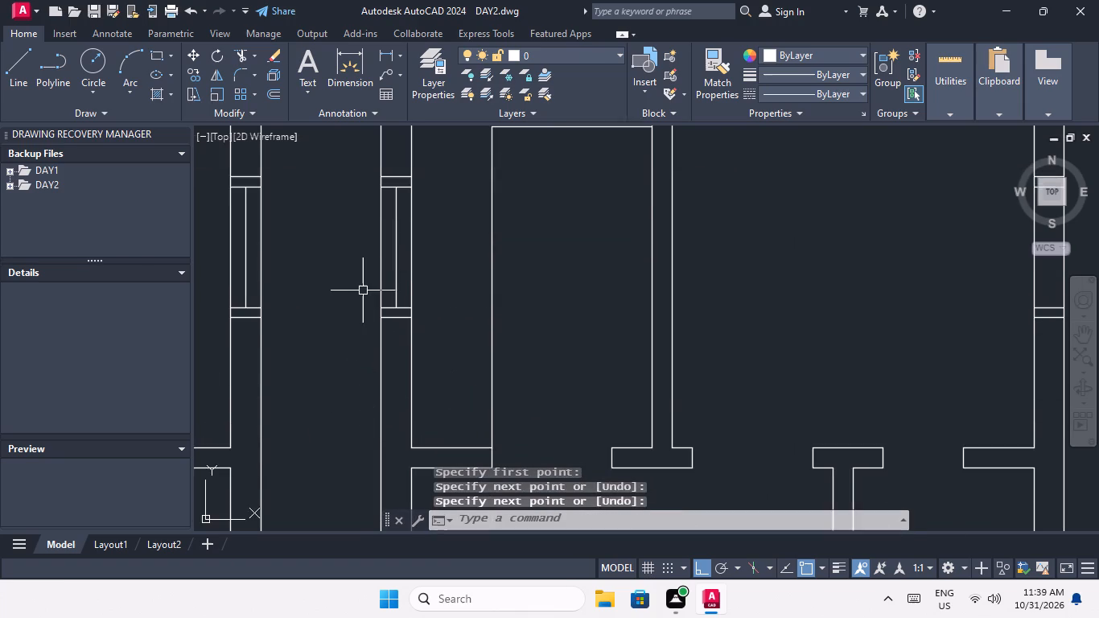
scroll(363, 290, down, 2)
middle_drag(393, 368, 377, 245)
middle_drag(391, 382, 391, 251)
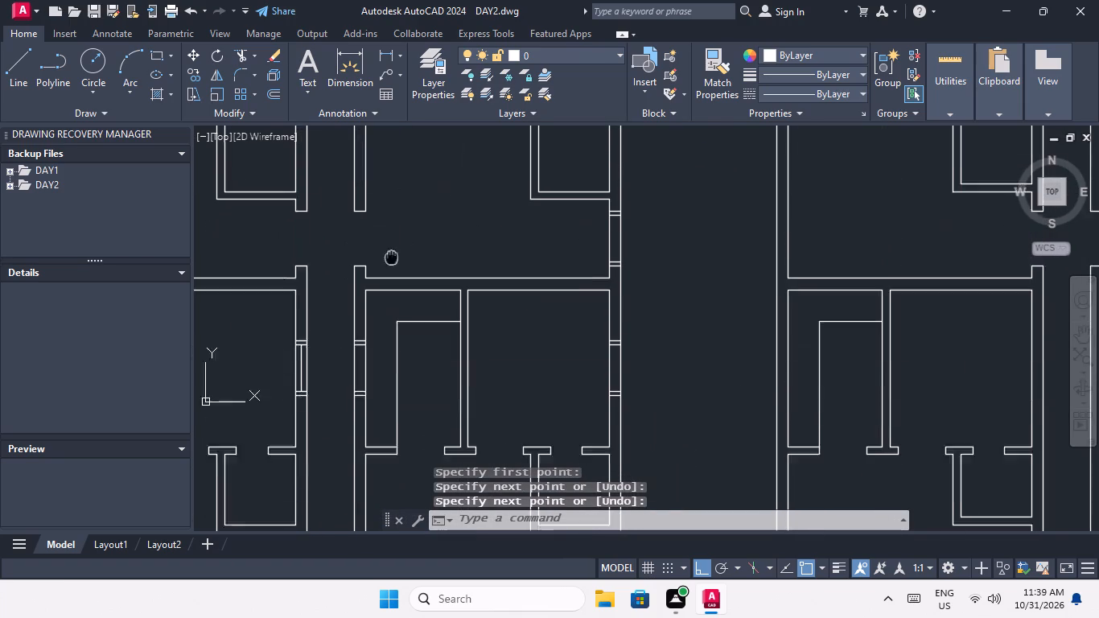
key(space)
scroll(358, 332, up, 2)
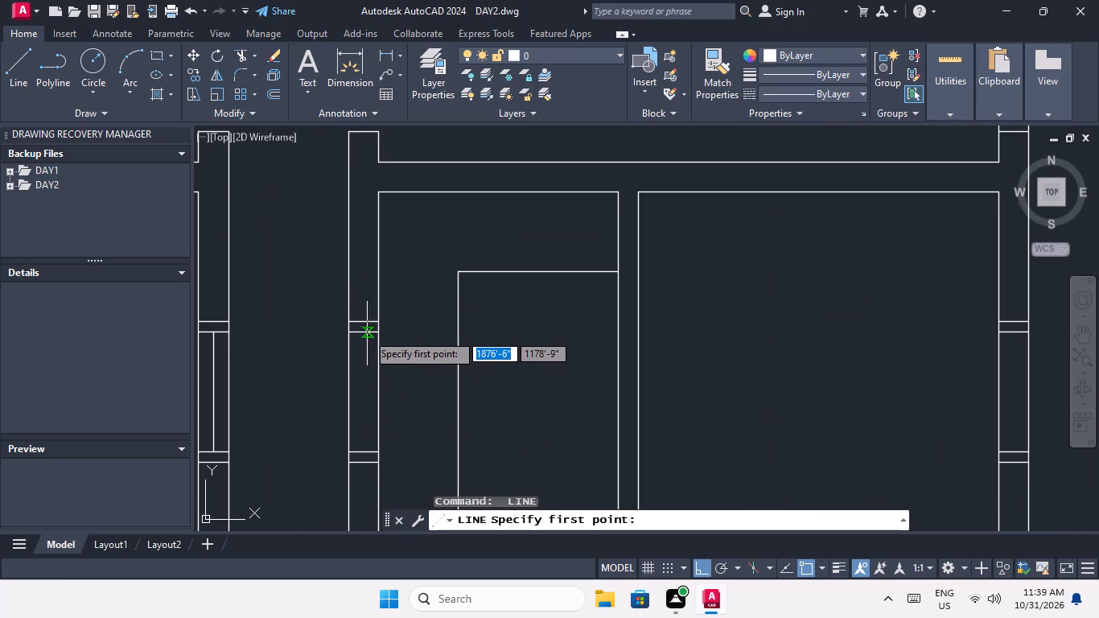
click(362, 334)
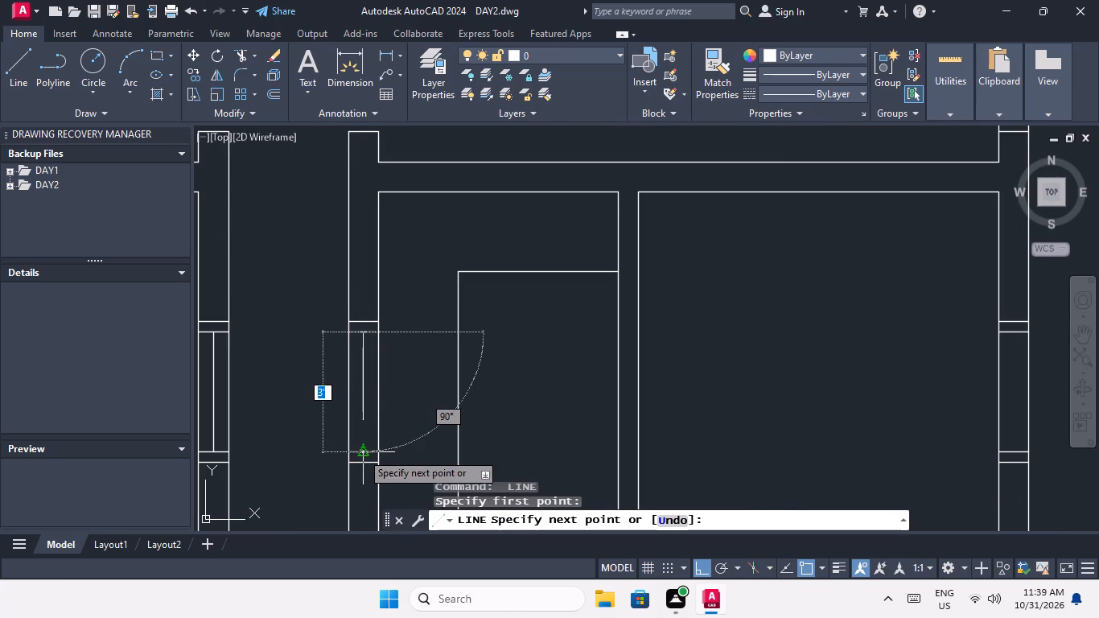
click(361, 452)
key(space)
Draw a vertical centre line between the inner end lines of the third-row window in the corridor's east wall.
middle_drag(362, 418, 353, 262)
scroll(348, 268, down, 3)
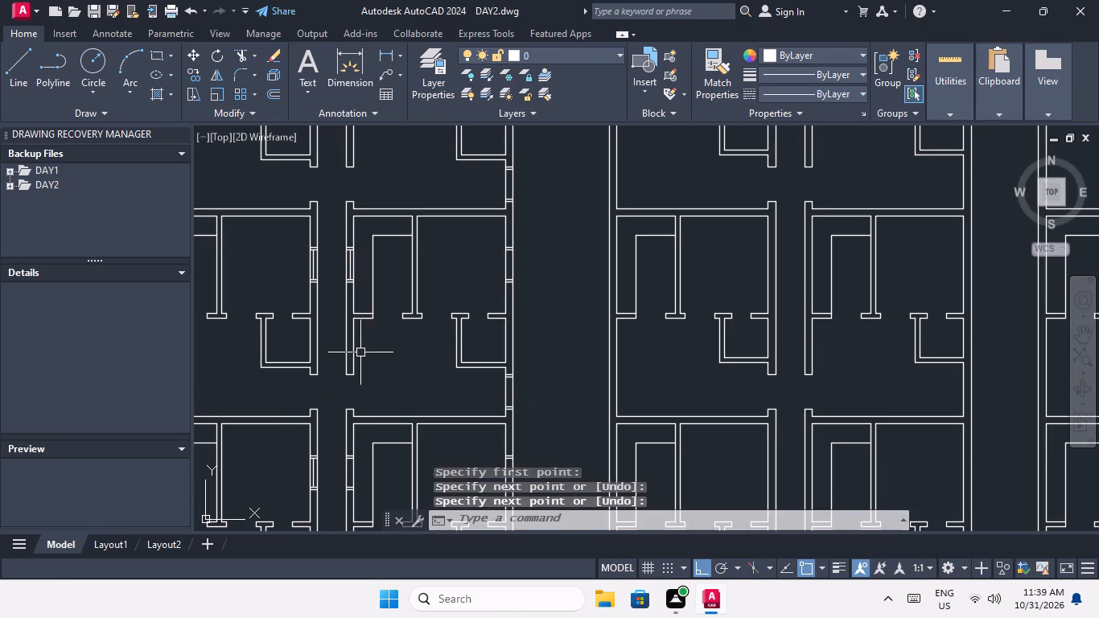
scroll(344, 468, up, 3)
middle_drag(353, 440, 364, 283)
key(space)
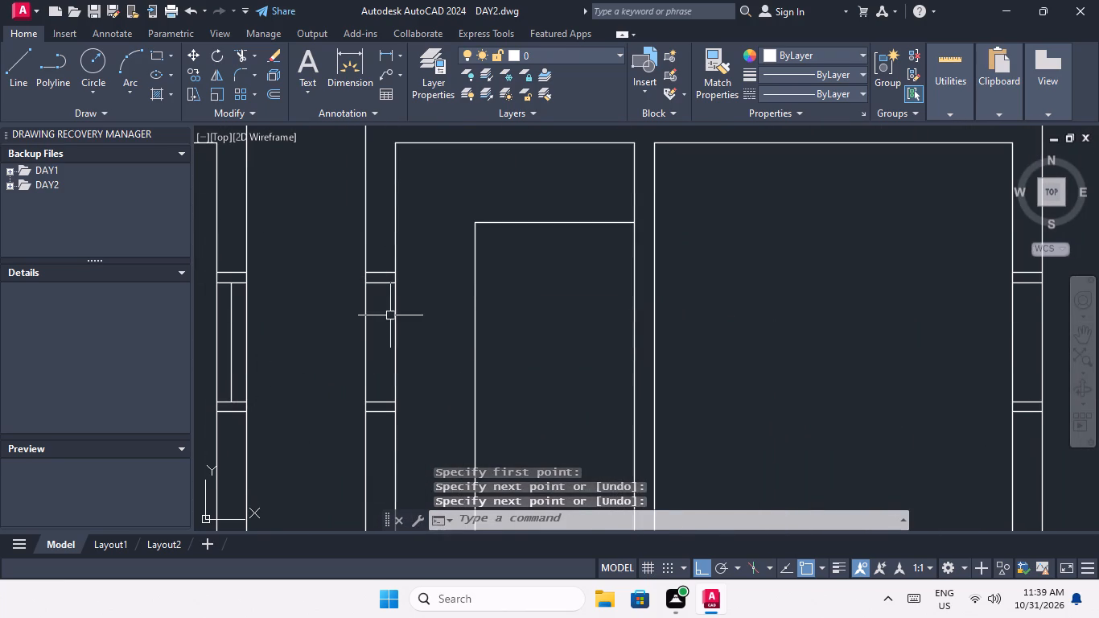
drag(380, 282, 380, 290)
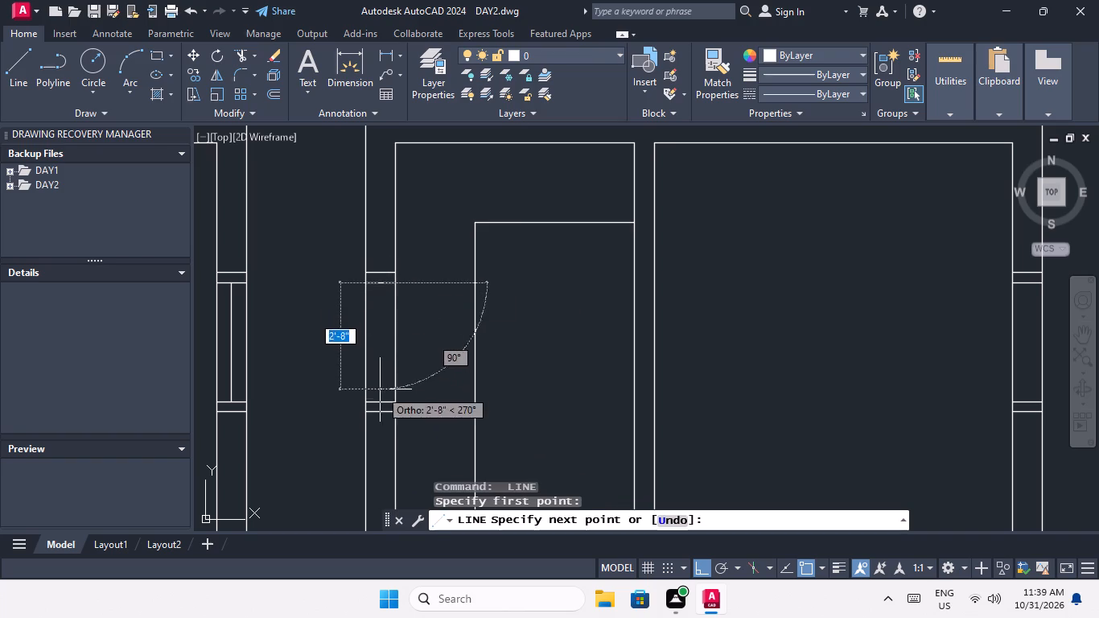
click(381, 405)
key(space)
middle_drag(352, 383, 350, 371)
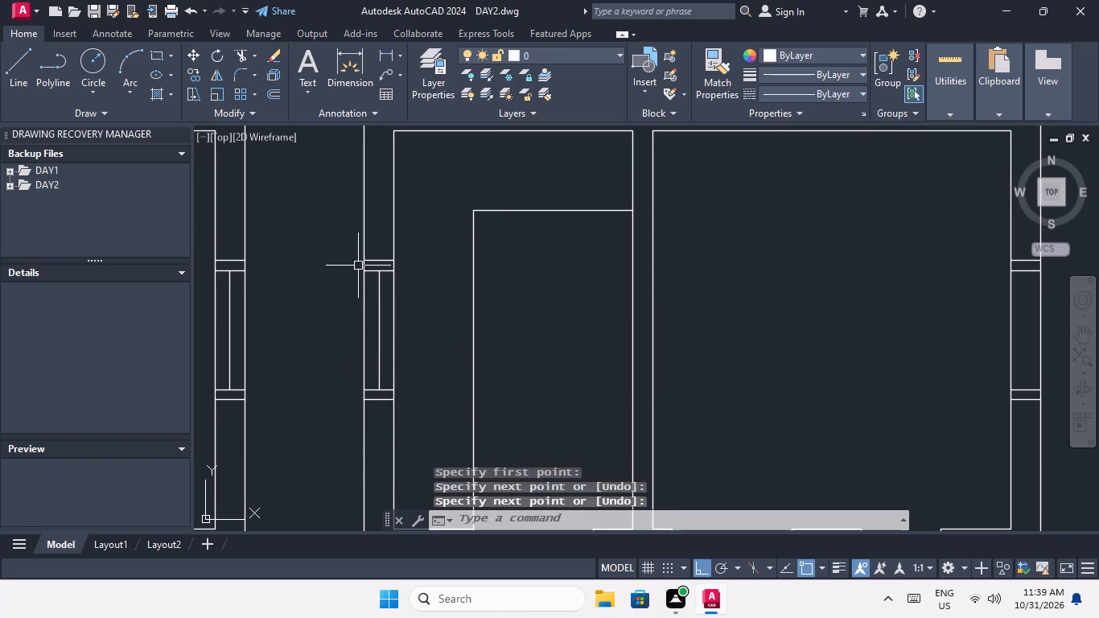
Draw a vertical centre line between the inner end lines of the fourth-row window in the corridor's east wall.
scroll(356, 272, down, 2)
middle_drag(352, 349, 352, 235)
middle_drag(372, 332, 376, 210)
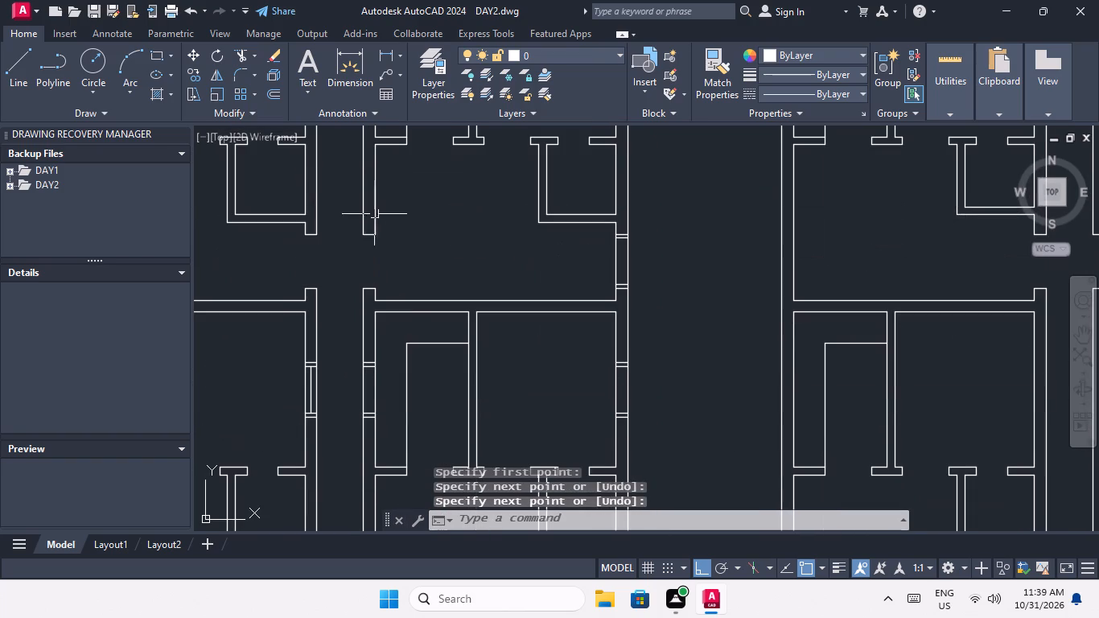
key(space)
scroll(371, 381, up, 2)
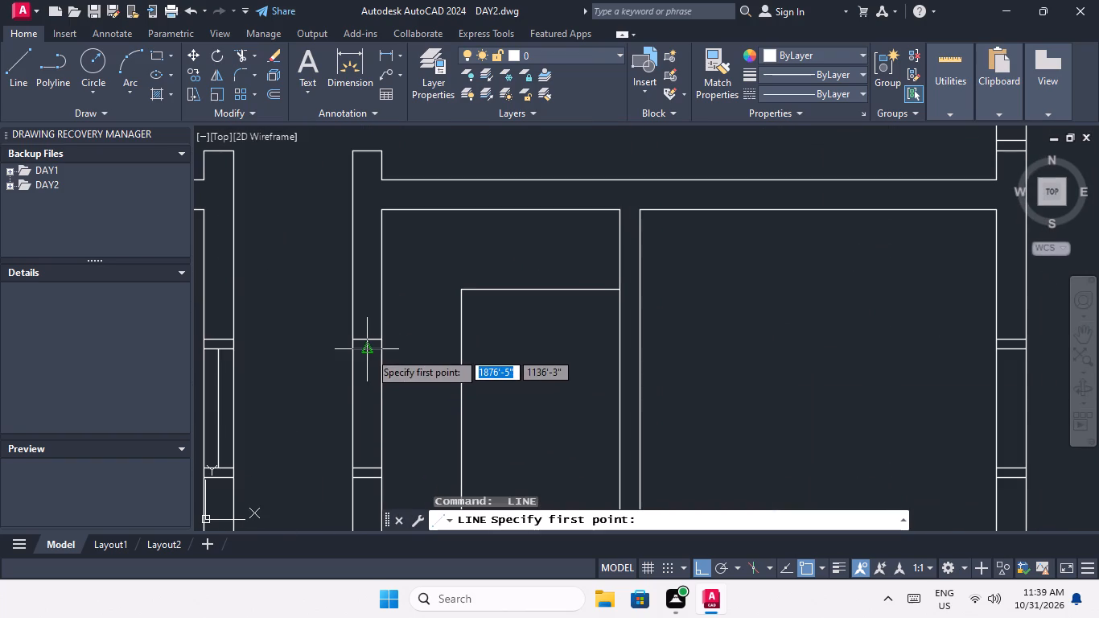
click(370, 350)
click(366, 469)
key(space)
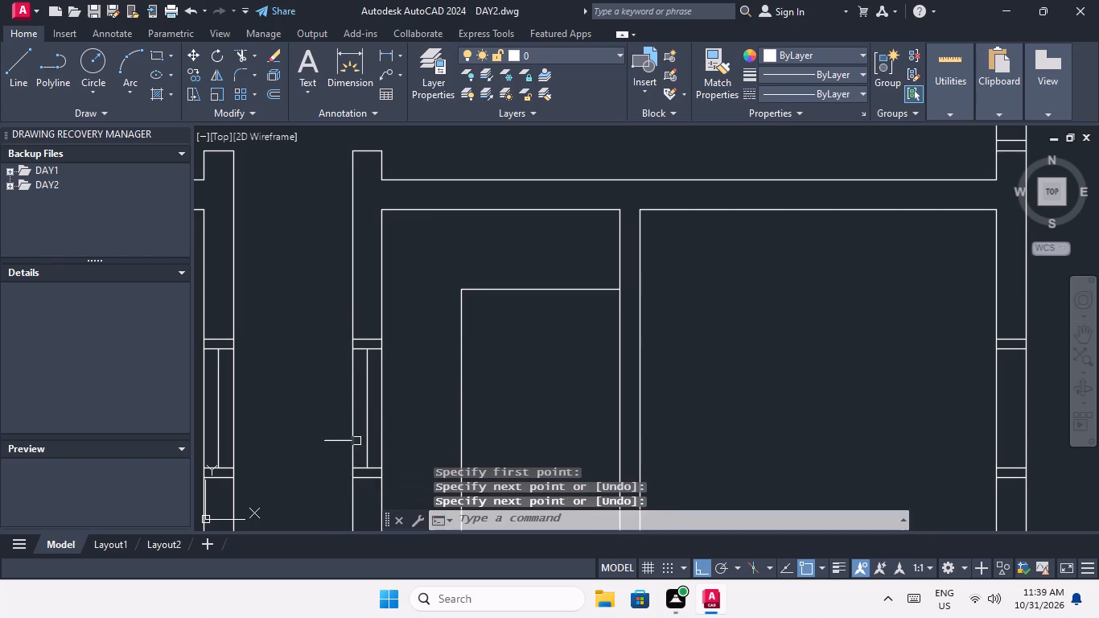
Draw a vertical centre line in the fourth-row apartment's lower window in the block's outer east wall, between its inner end lines.
middle_drag(352, 425, 351, 330)
scroll(346, 319, down, 2)
middle_drag(366, 365, 261, 390)
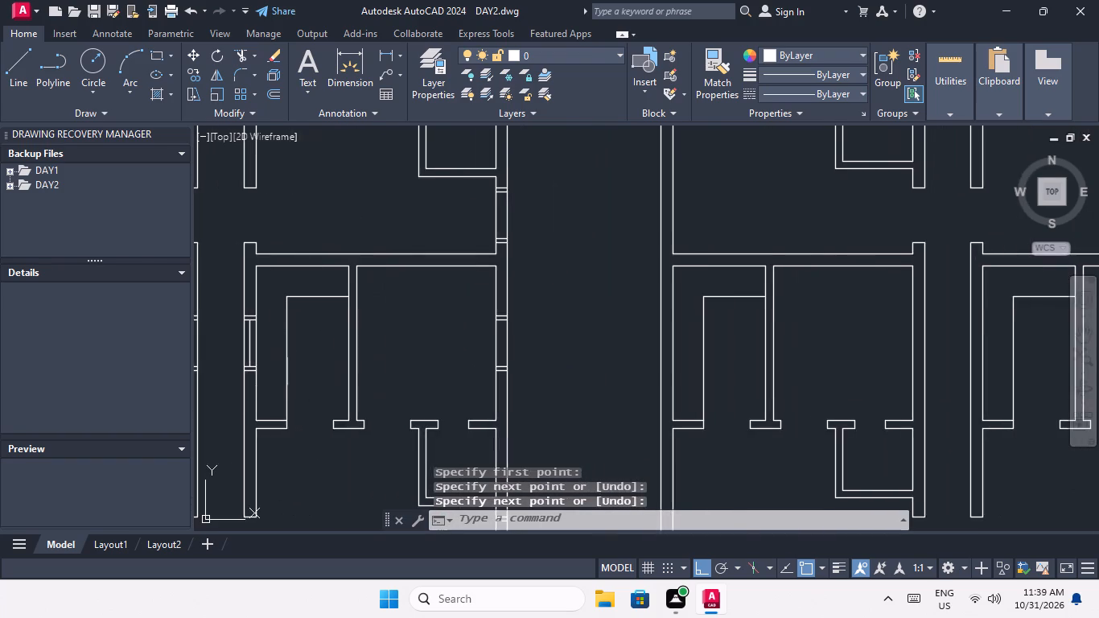
scroll(299, 326, down, 2)
scroll(387, 418, up, 3)
key(space)
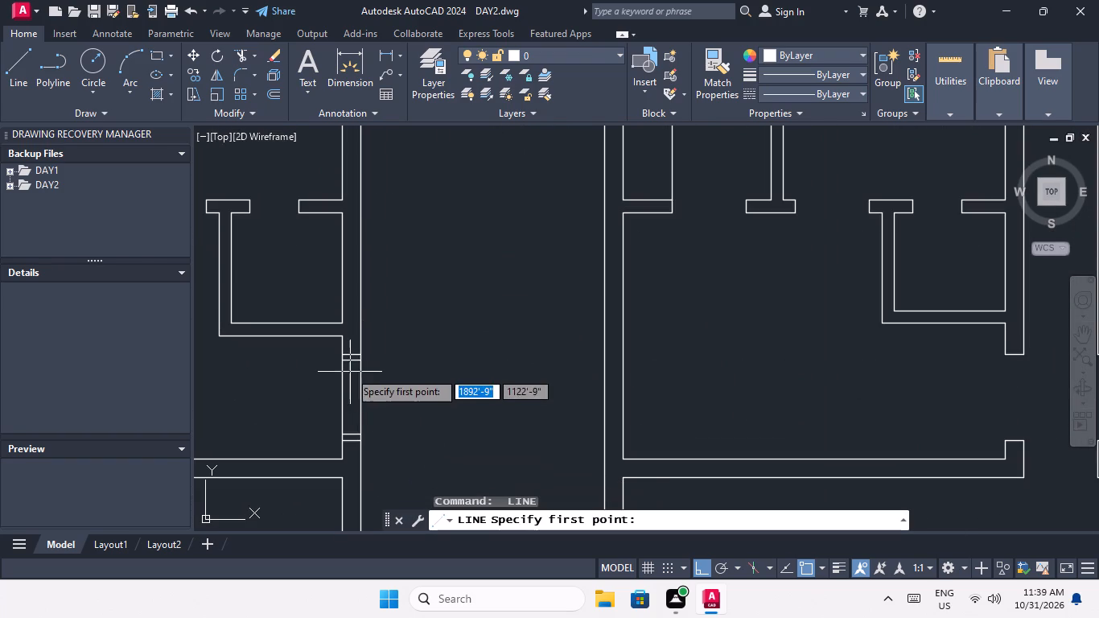
scroll(354, 360, up, 3)
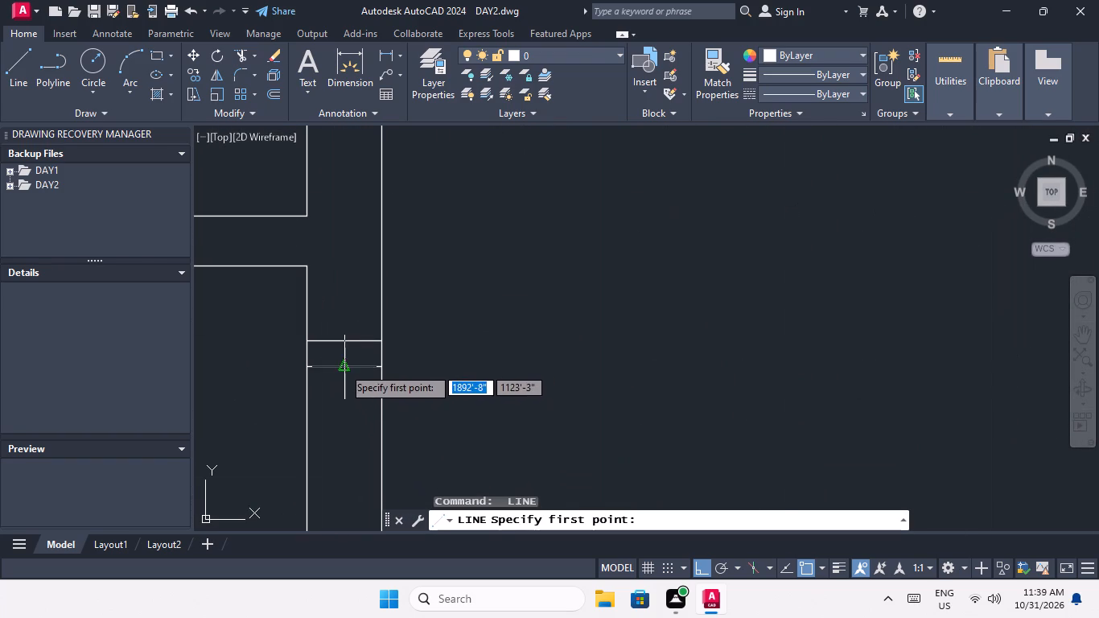
click(343, 367)
middle_drag(344, 402, 358, 332)
scroll(358, 323, down, 2)
scroll(352, 417, up, 2)
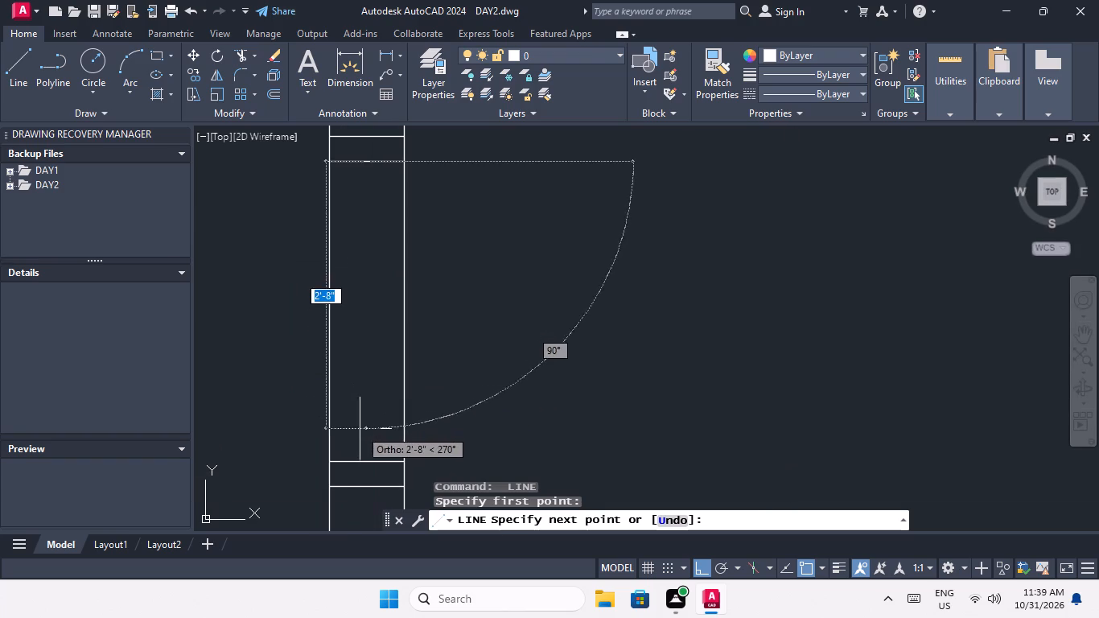
click(364, 463)
key(space)
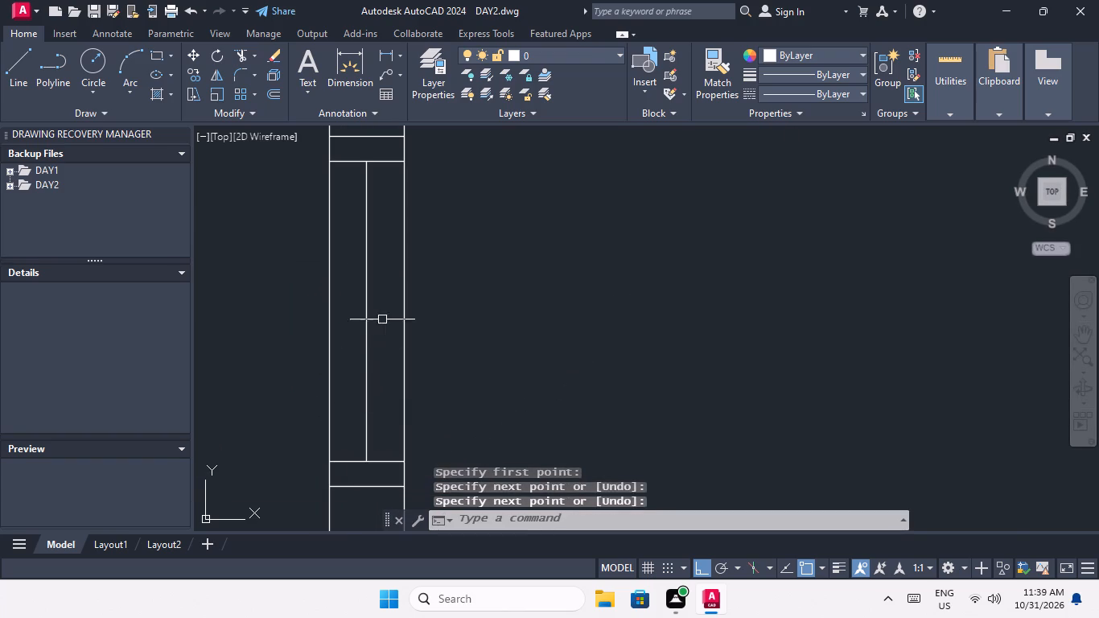
Draw a 3' vertical centre line in the fourth-row apartment's upper window in the outer east wall, between its inner end lines.
scroll(382, 319, down, 3)
middle_drag(417, 273, 384, 436)
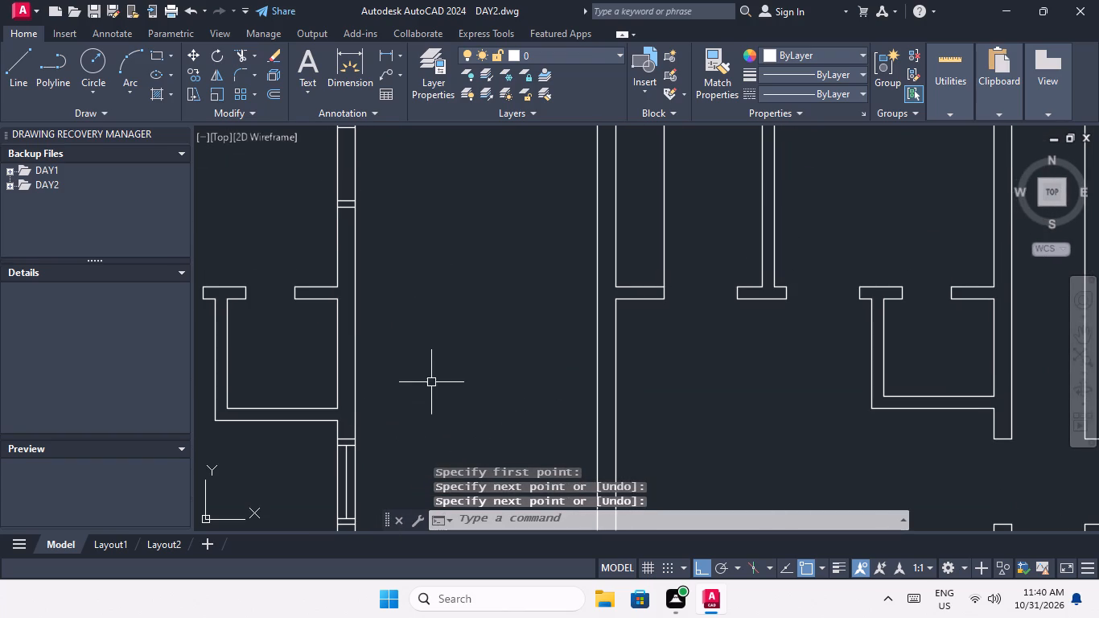
middle_drag(403, 347, 399, 464)
key(space)
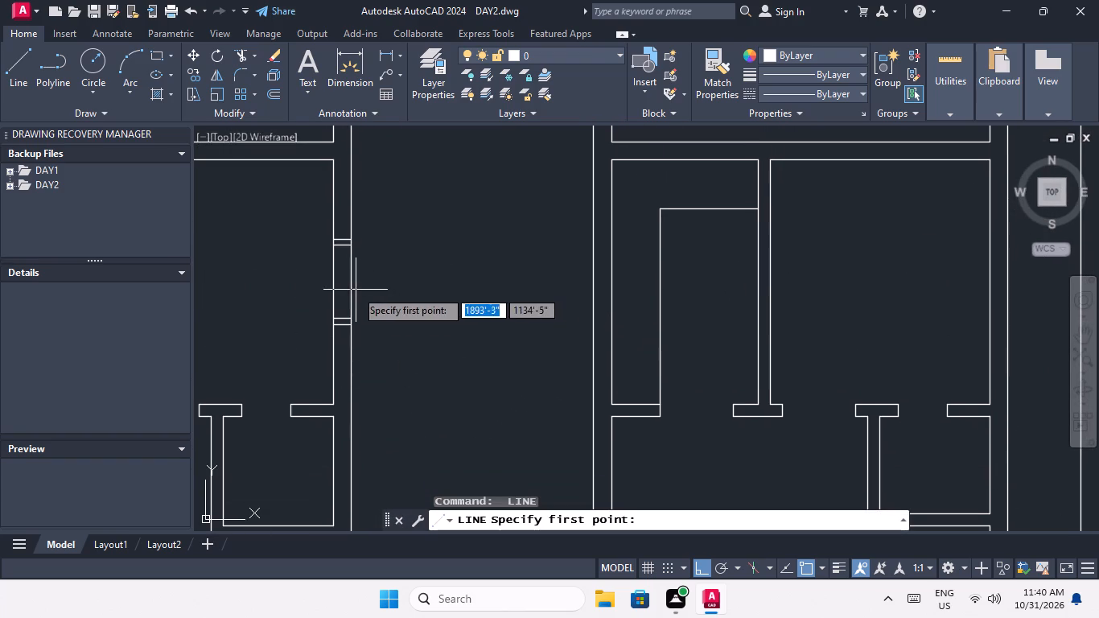
scroll(343, 254, up, 2)
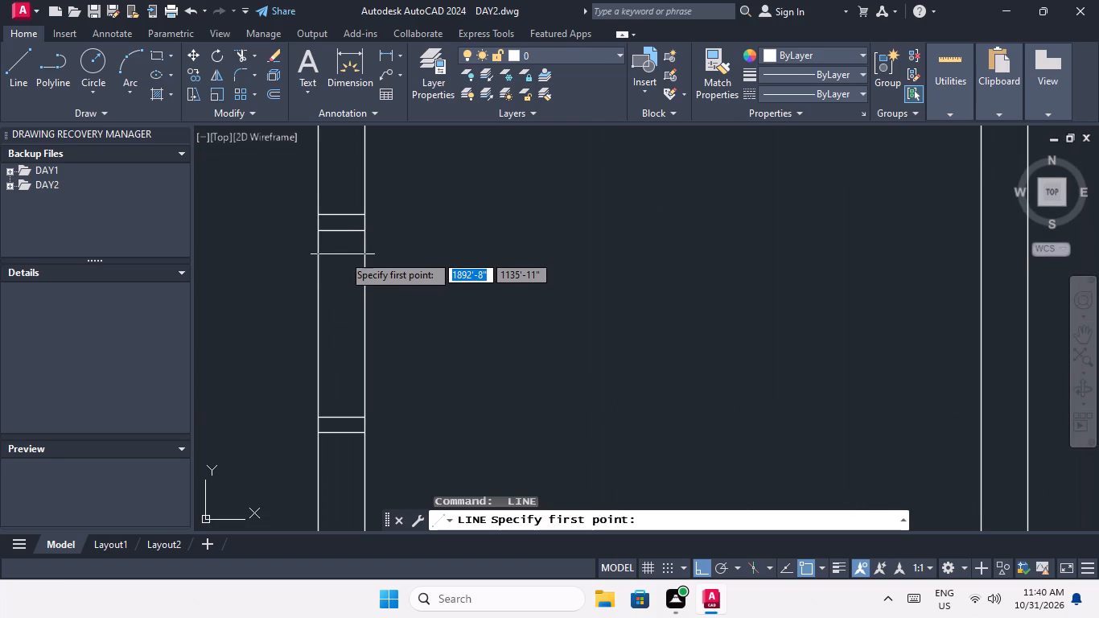
drag(341, 231, 341, 244)
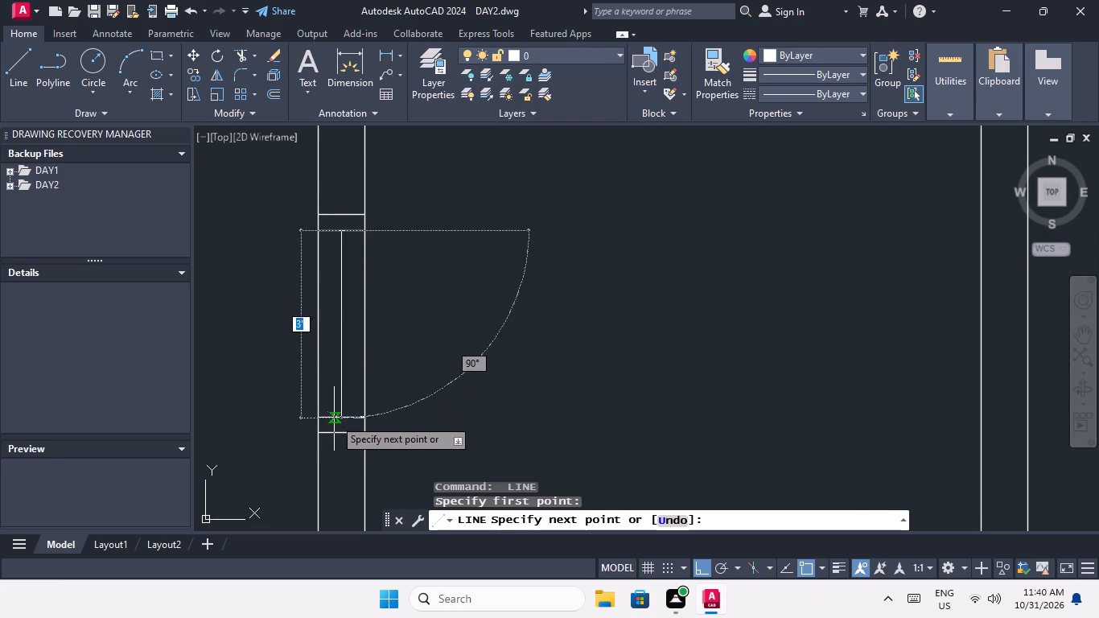
click(342, 416)
key(space)
Draw a vertical centre line in the third-row apartment's lower window in the outer east wall, between its inner end lines.
scroll(373, 380, down, 3)
middle_drag(388, 388, 393, 418)
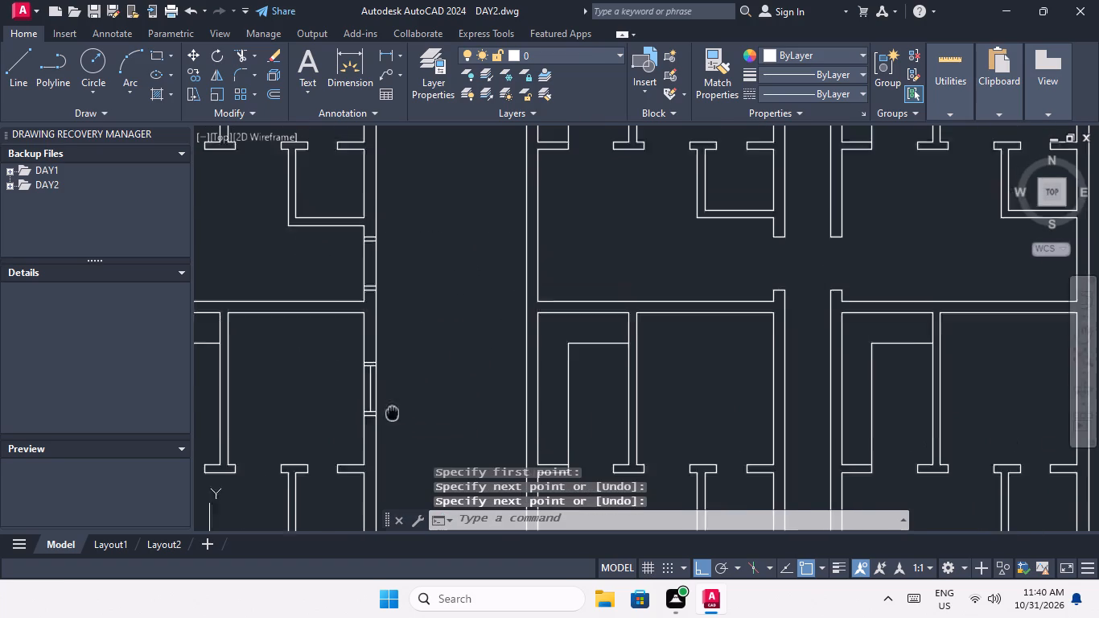
middle_drag(393, 418, 393, 468)
key(space)
scroll(373, 295, up, 2)
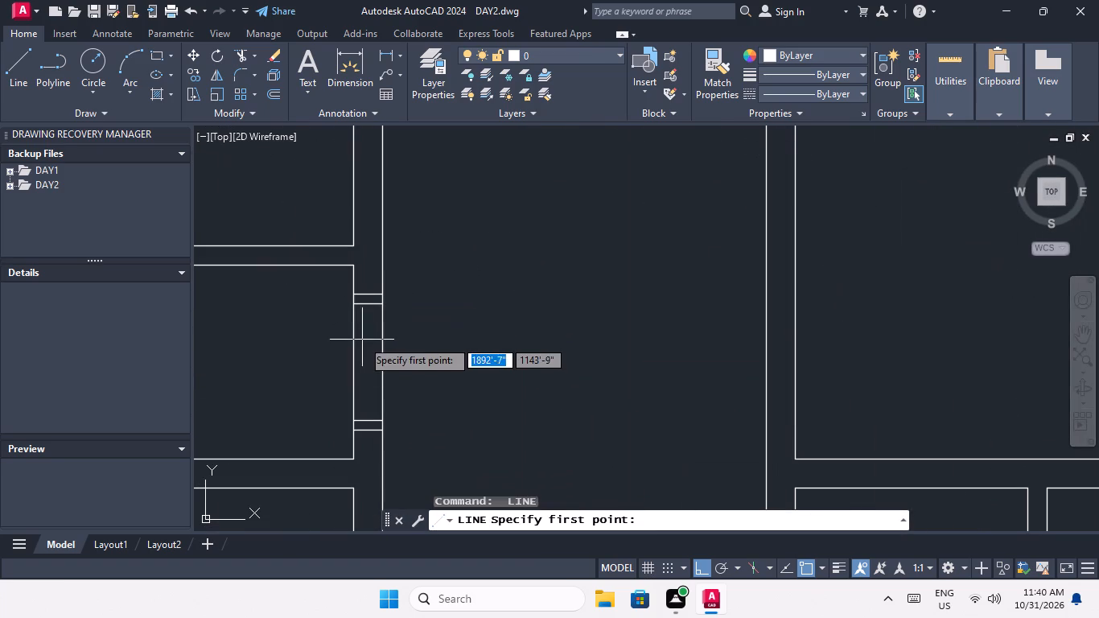
drag(370, 303, 370, 316)
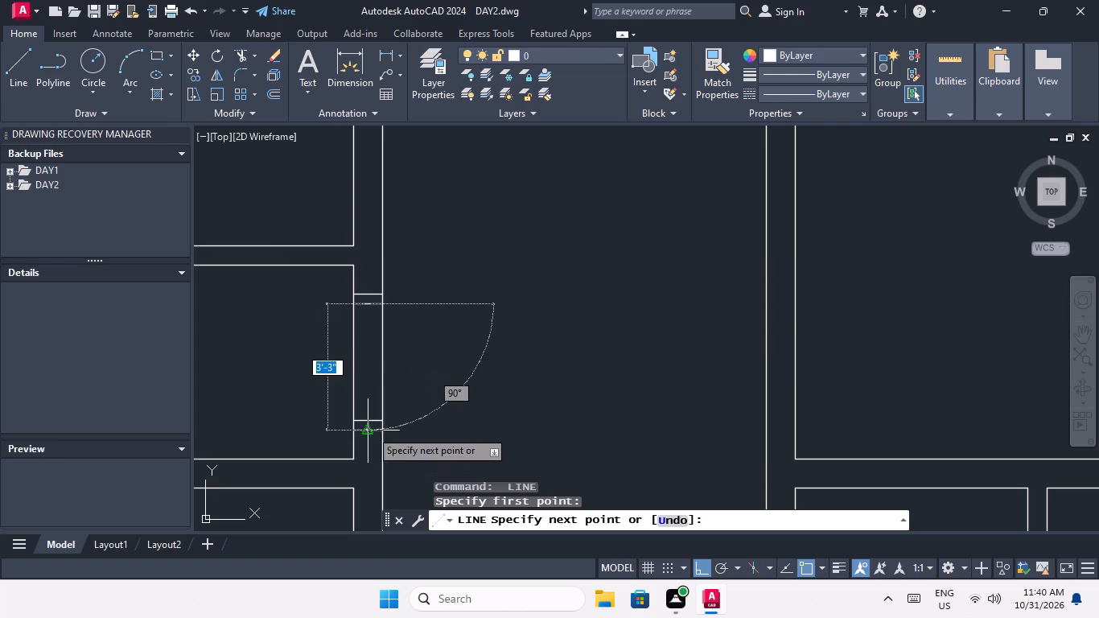
click(365, 420)
key(space)
Draw a vertical centre line in the third-row apartment's upper window in the outer east wall, between its inner end lines.
scroll(410, 376, down, 3)
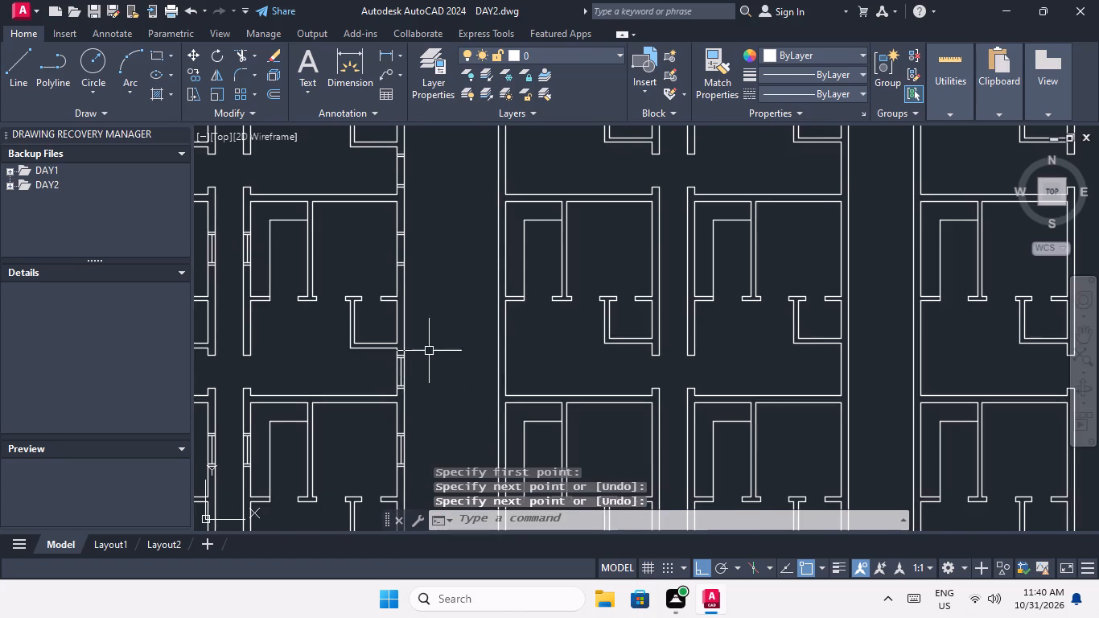
middle_drag(429, 351, 434, 451)
scroll(393, 332, up, 1)
key(space)
scroll(410, 345, up, 2)
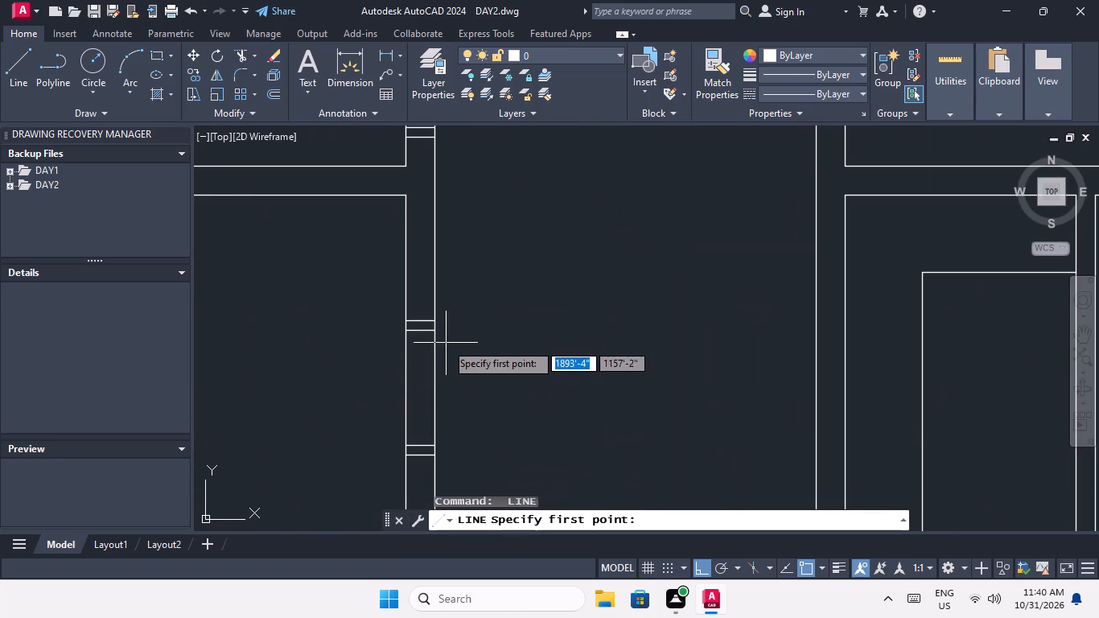
click(418, 331)
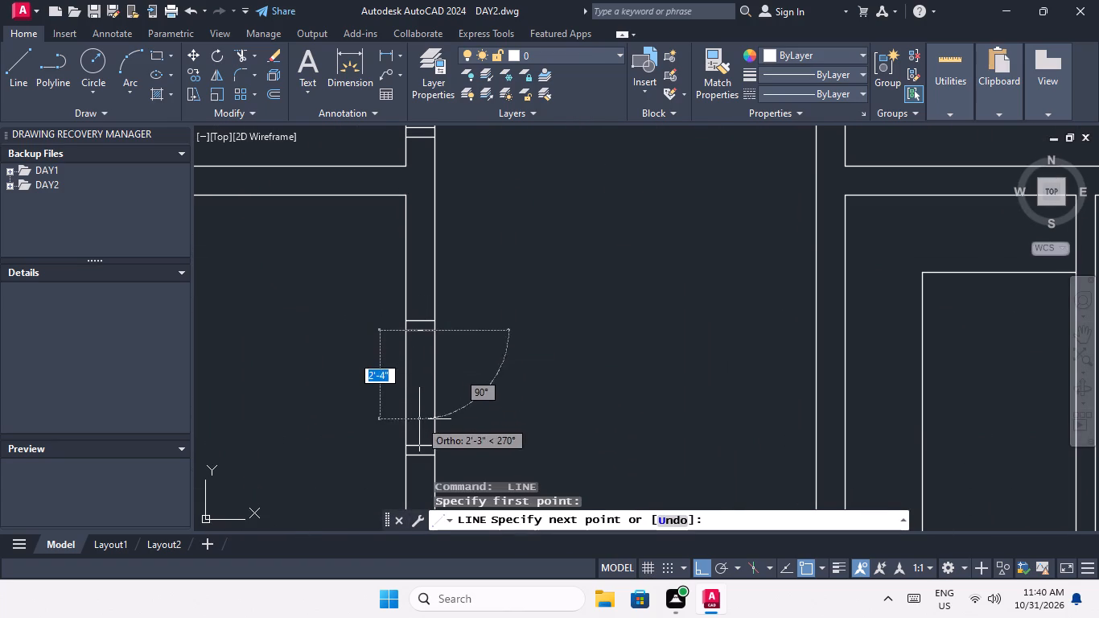
click(420, 445)
key(space)
Draw a vertical centre line in the second-row apartment's lower window in the outer east wall, between its inner end lines.
middle_drag(486, 403, 485, 402)
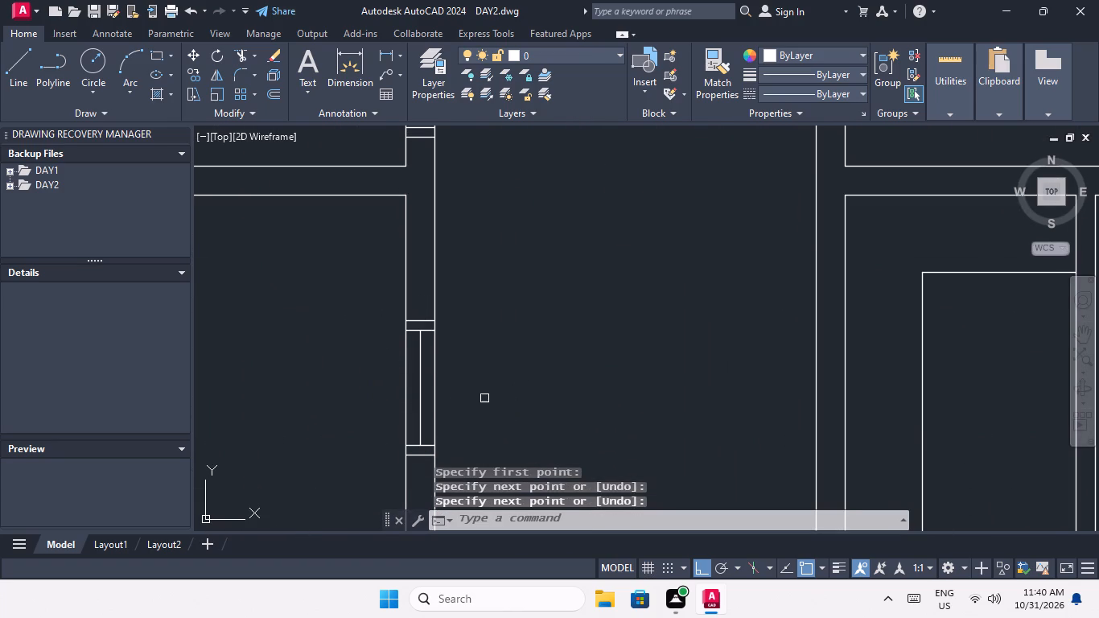
middle_drag(485, 402, 479, 493)
scroll(478, 377, down, 1)
middle_drag(478, 382, 451, 480)
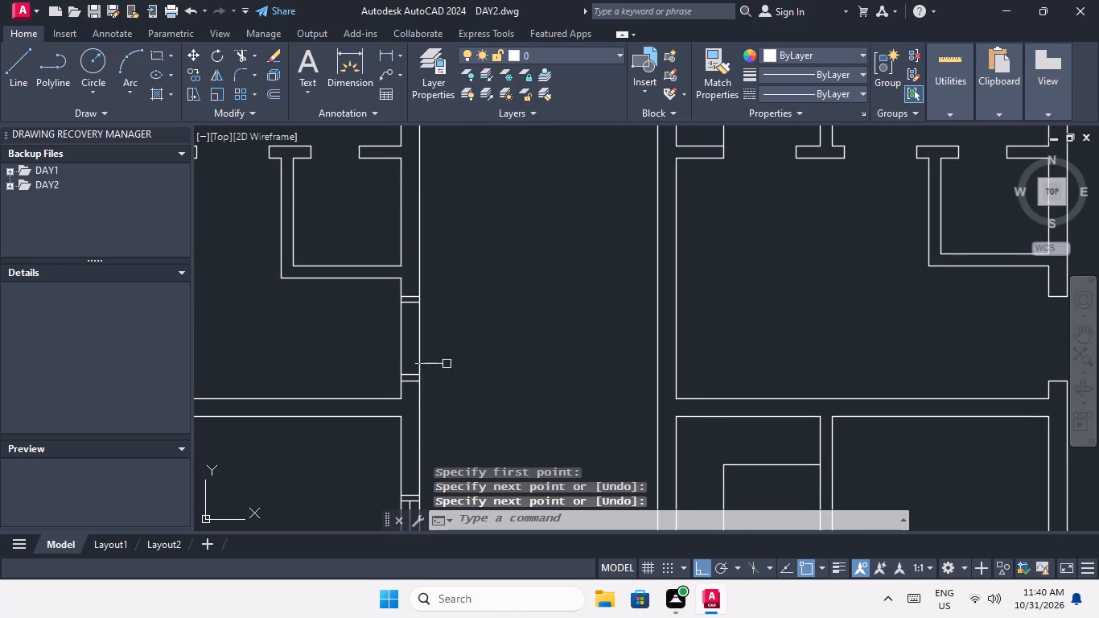
key(space)
scroll(402, 305, up, 2)
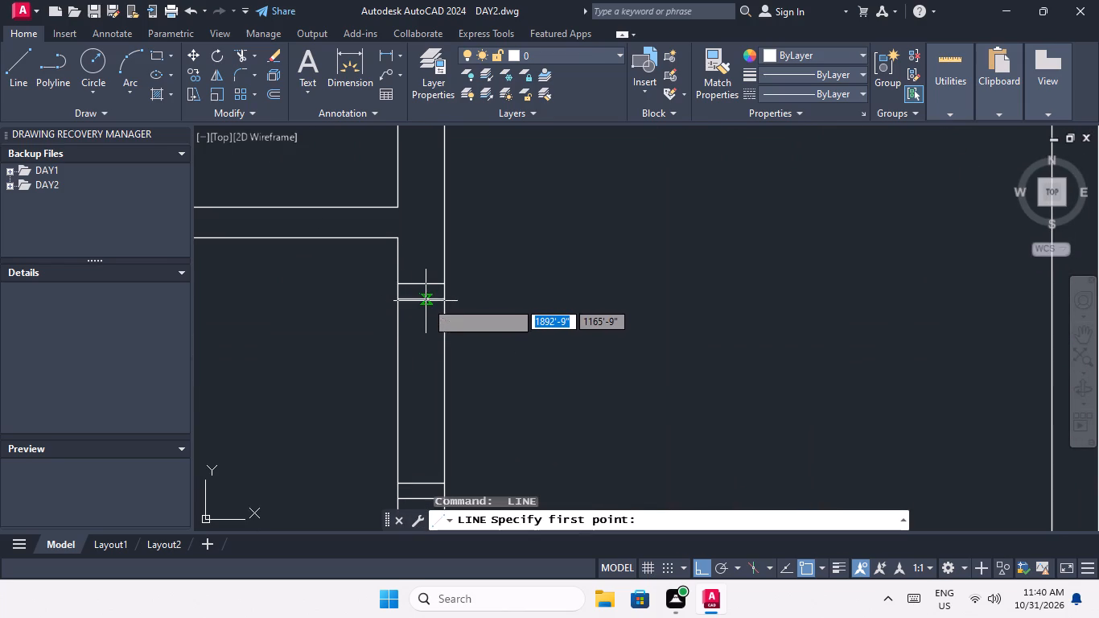
drag(422, 300, 424, 315)
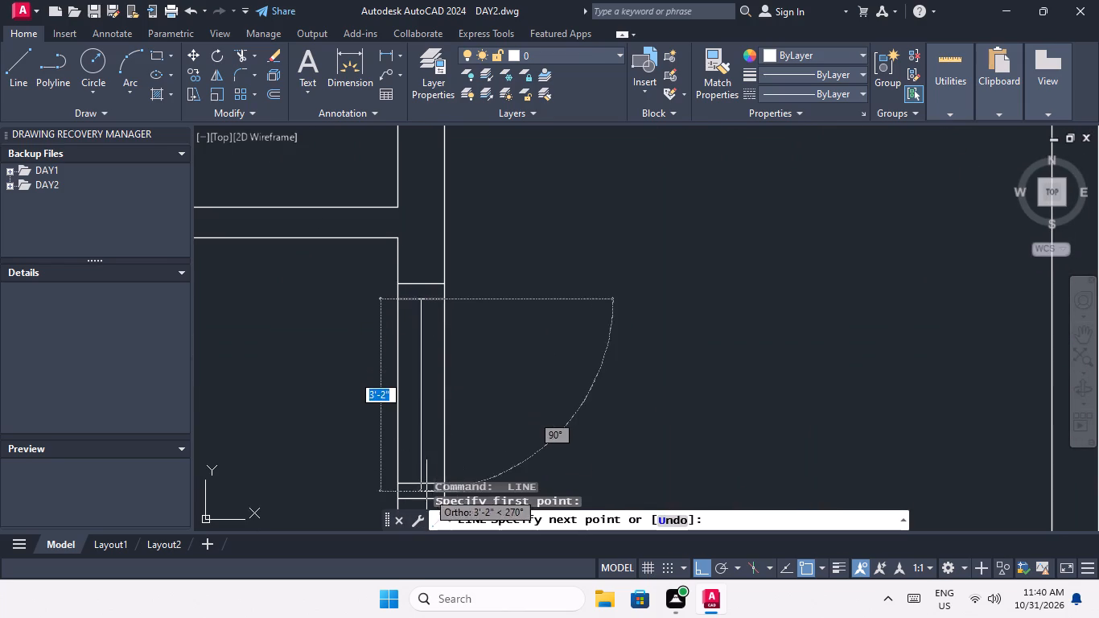
click(419, 485)
key(space)
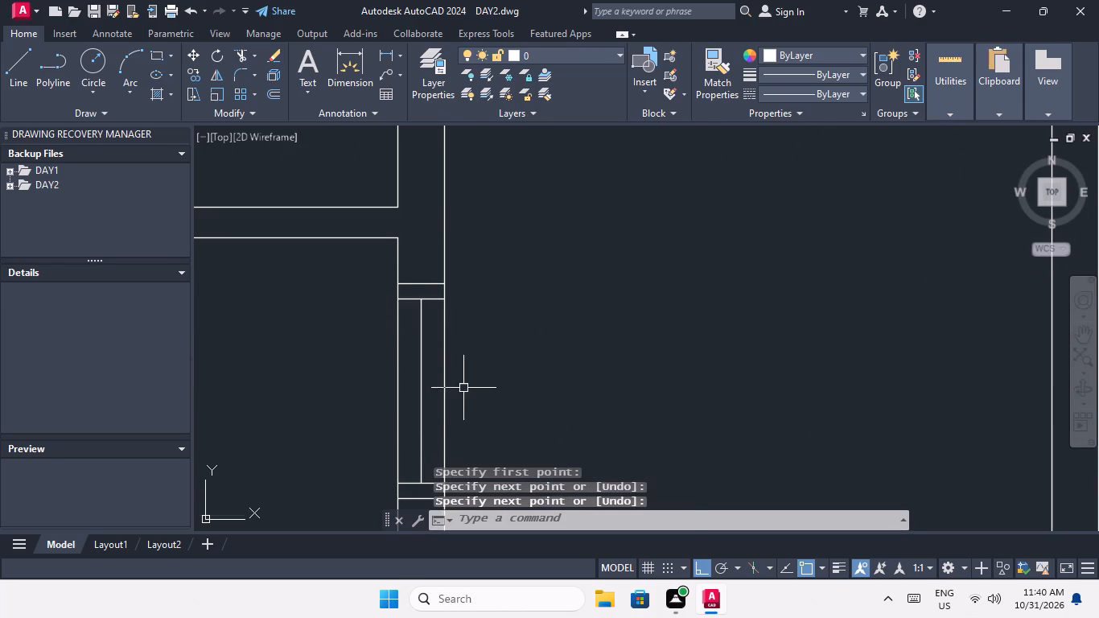
Draw a vertical centre line in the second-row apartment's upper window in the outer east wall, between its inner end lines.
scroll(463, 388, down, 2)
middle_drag(467, 389, 456, 473)
scroll(467, 340, down, 1)
middle_drag(467, 340, 429, 464)
key(space)
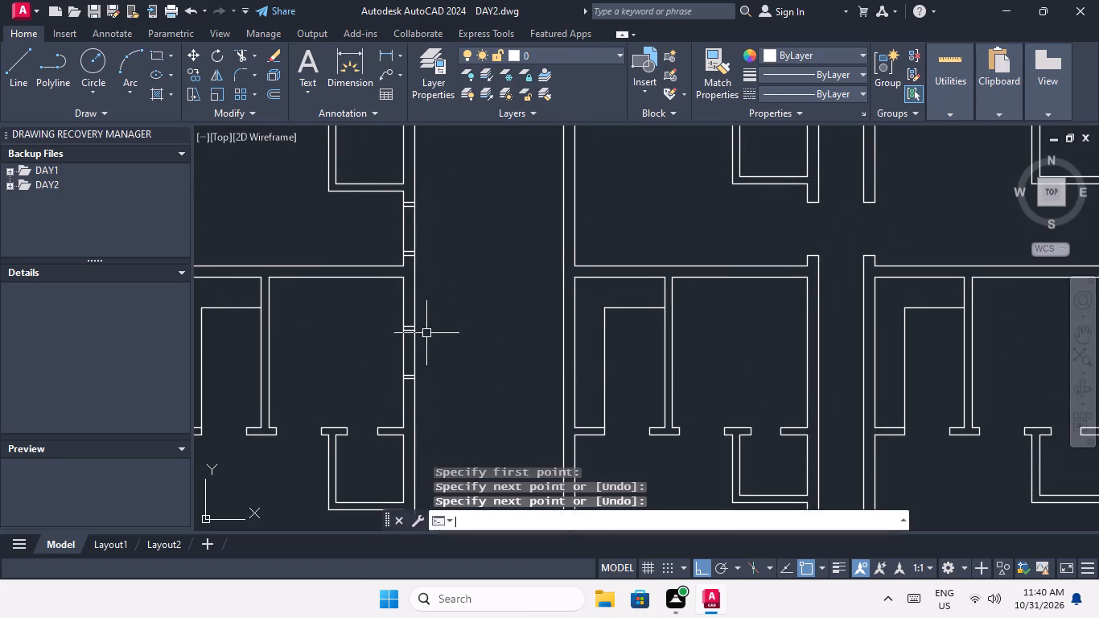
scroll(408, 332, up, 2)
drag(411, 330, 411, 345)
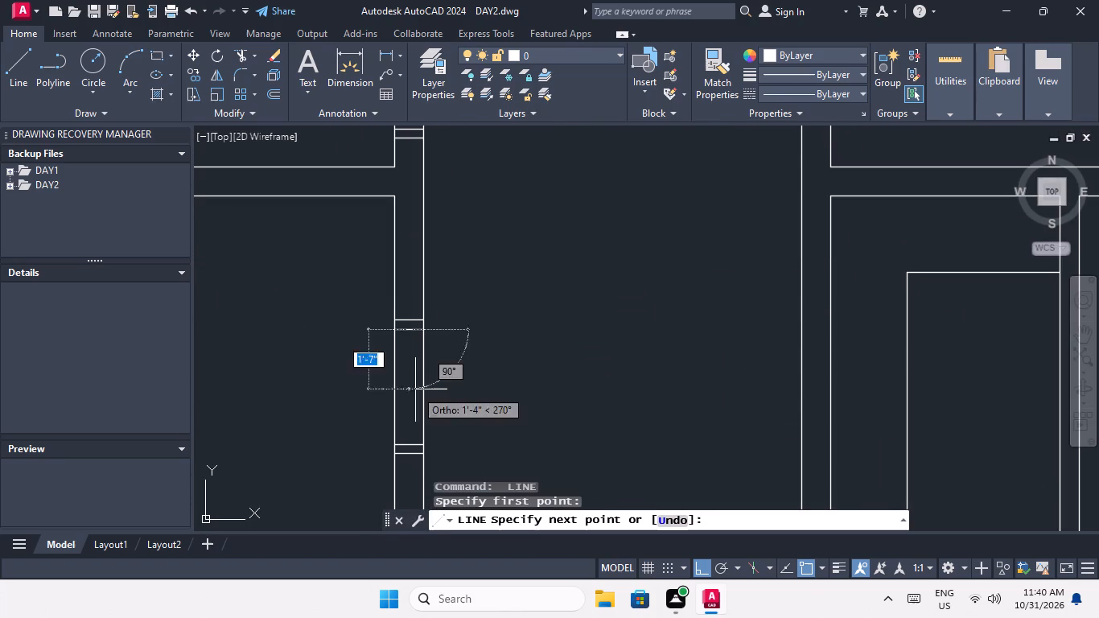
click(405, 442)
key(space)
Draw a vertical centre line in the top-row apartment's lower window in the outer east wall, between its inner end lines.
scroll(478, 381, down, 1)
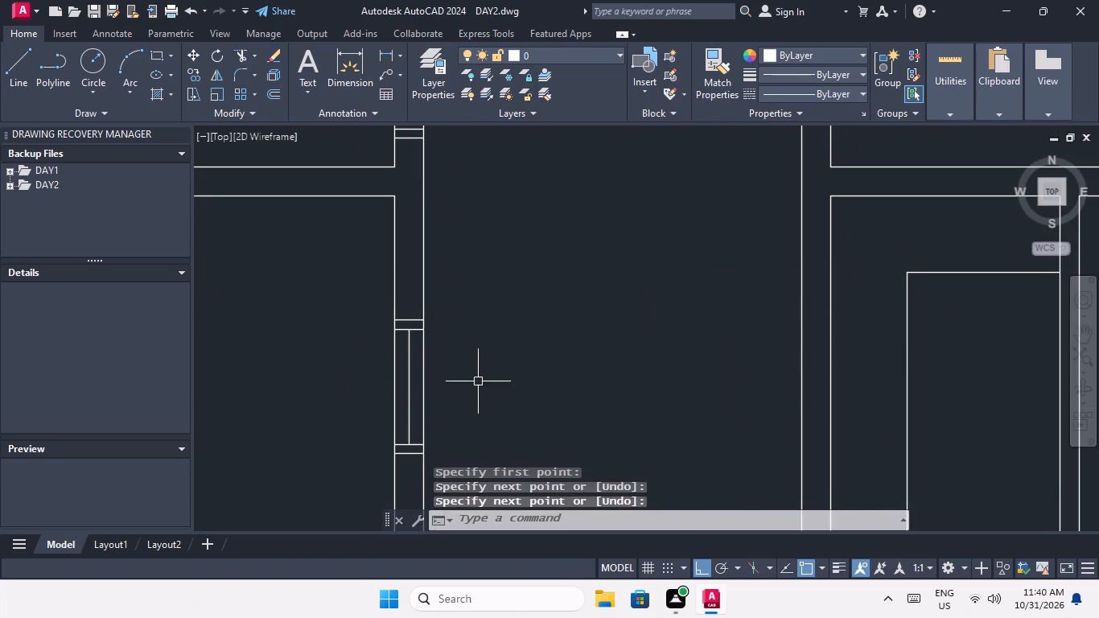
middle_drag(478, 381, 460, 484)
key(space)
scroll(417, 253, up, 2)
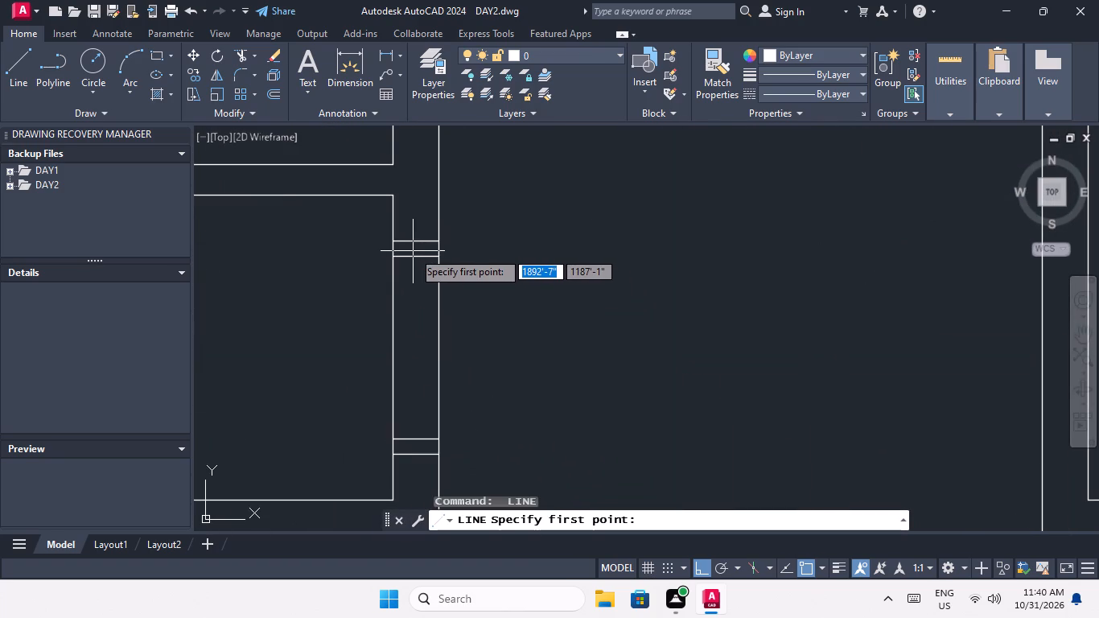
click(418, 259)
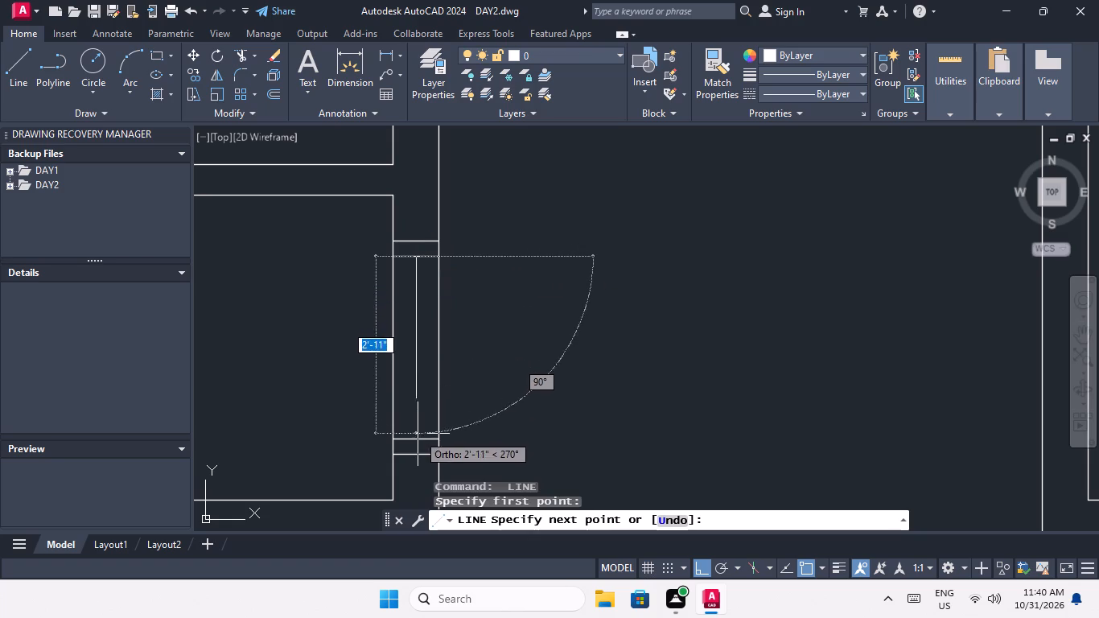
click(418, 443)
key(space)
Draw a vertical centre line in the top-row apartment's upper window in the outer east wall, between its inner end lines.
scroll(488, 360, down, 4)
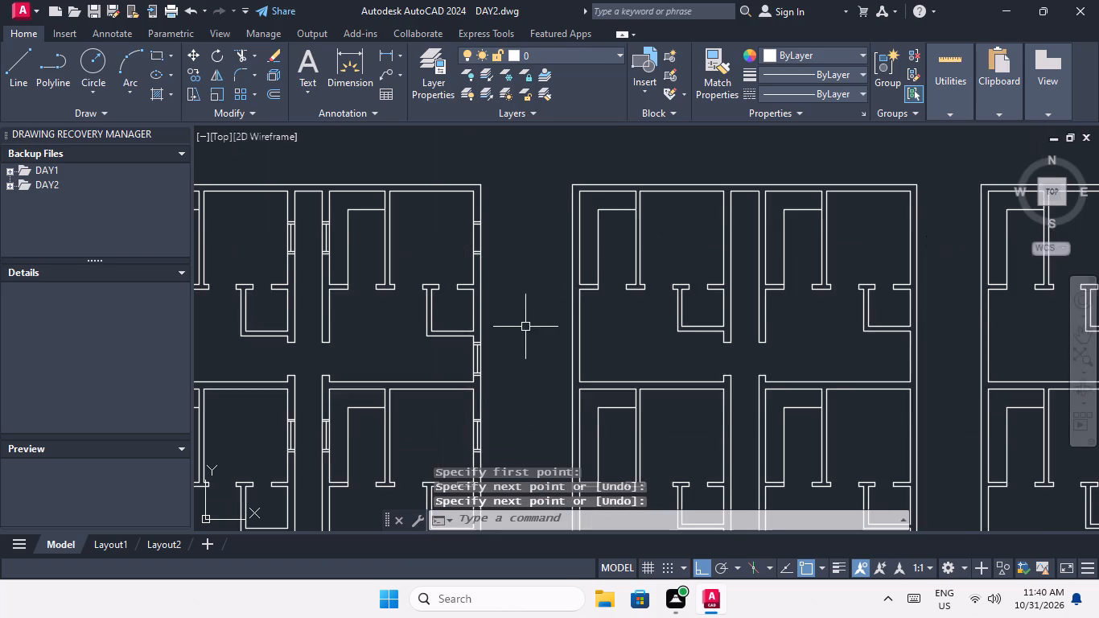
middle_drag(524, 335, 513, 439)
scroll(470, 311, up, 3)
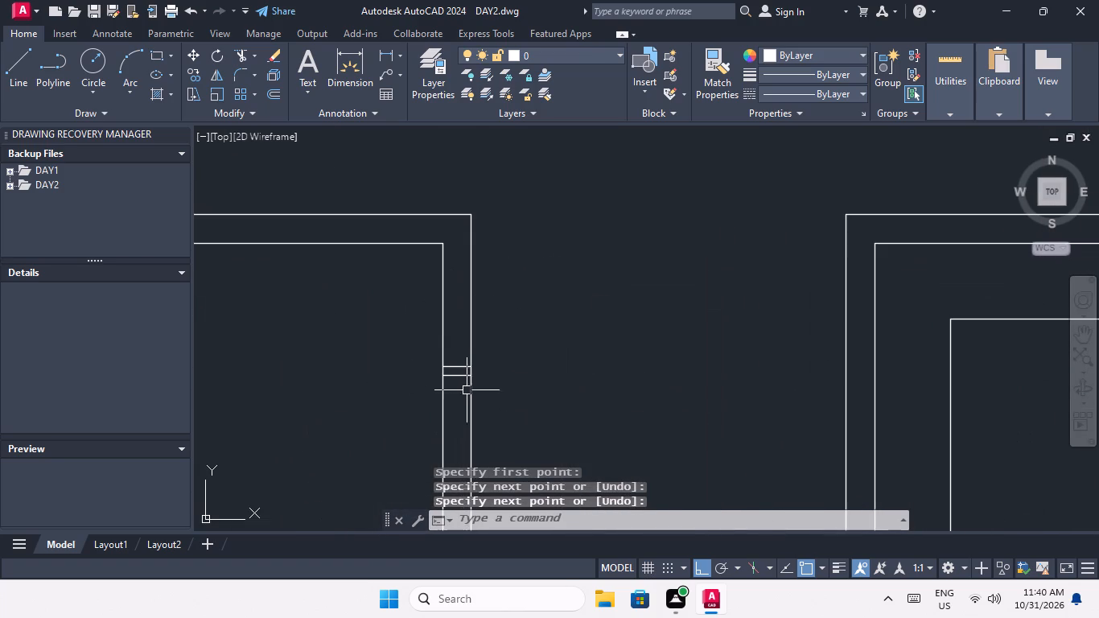
middle_drag(465, 389, 432, 297)
key(space)
click(426, 283)
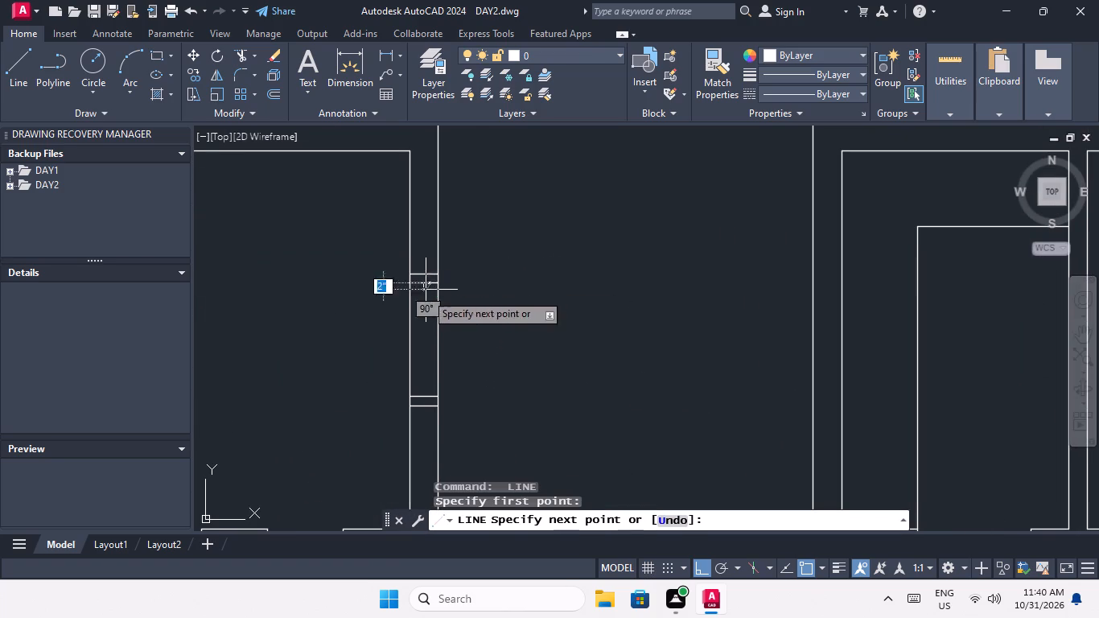
click(421, 398)
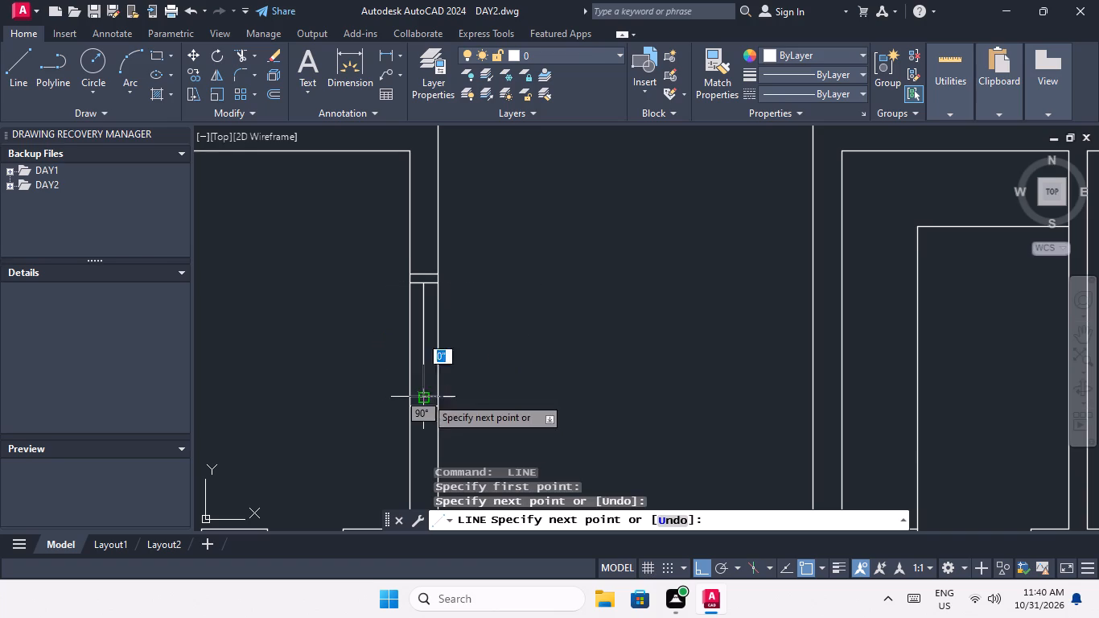
key(Escape)
key(Escape)
key(Escape)
key(Escape)
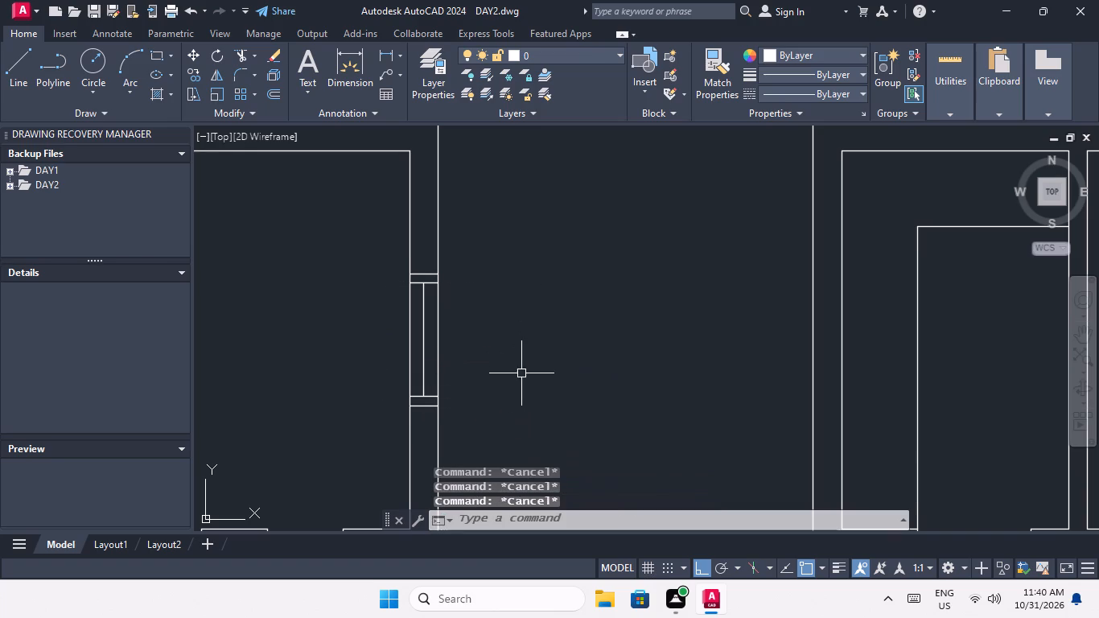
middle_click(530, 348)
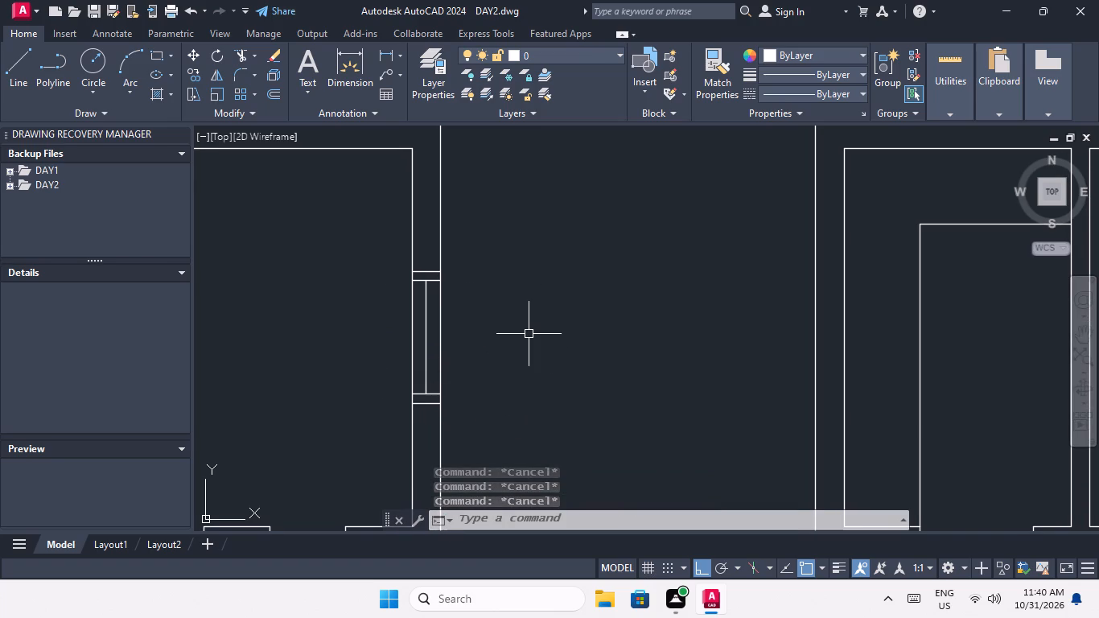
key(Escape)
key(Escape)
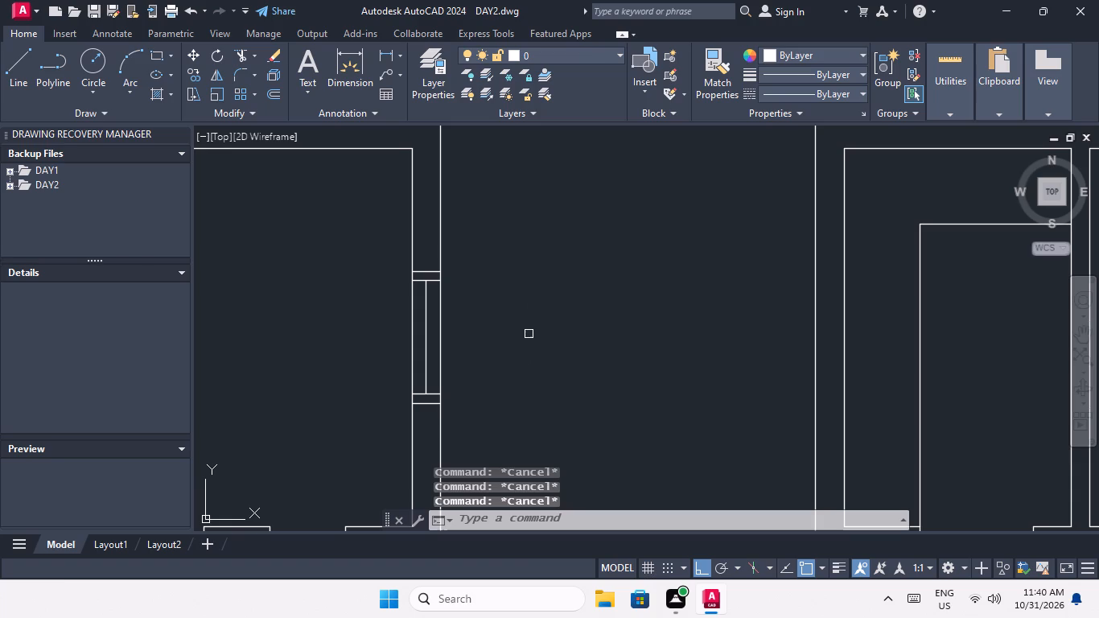
Offset the centre line of the top-row apartment's upper window in the outer west wall by 1/2" to both sides.
key(o)
key(Return)
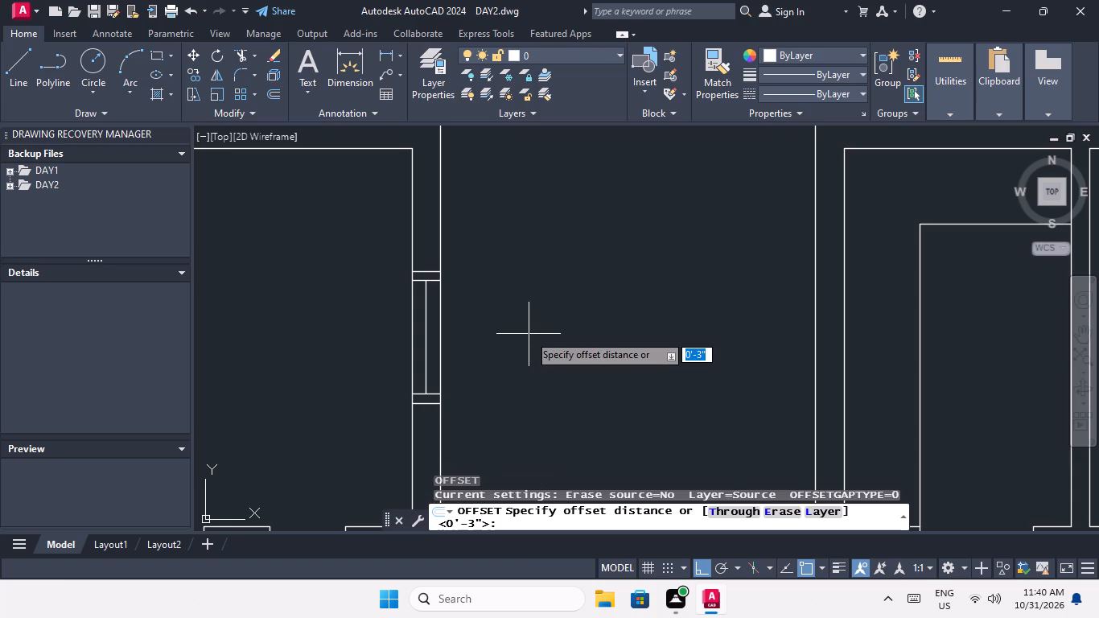
text(1/2")
key(Return)
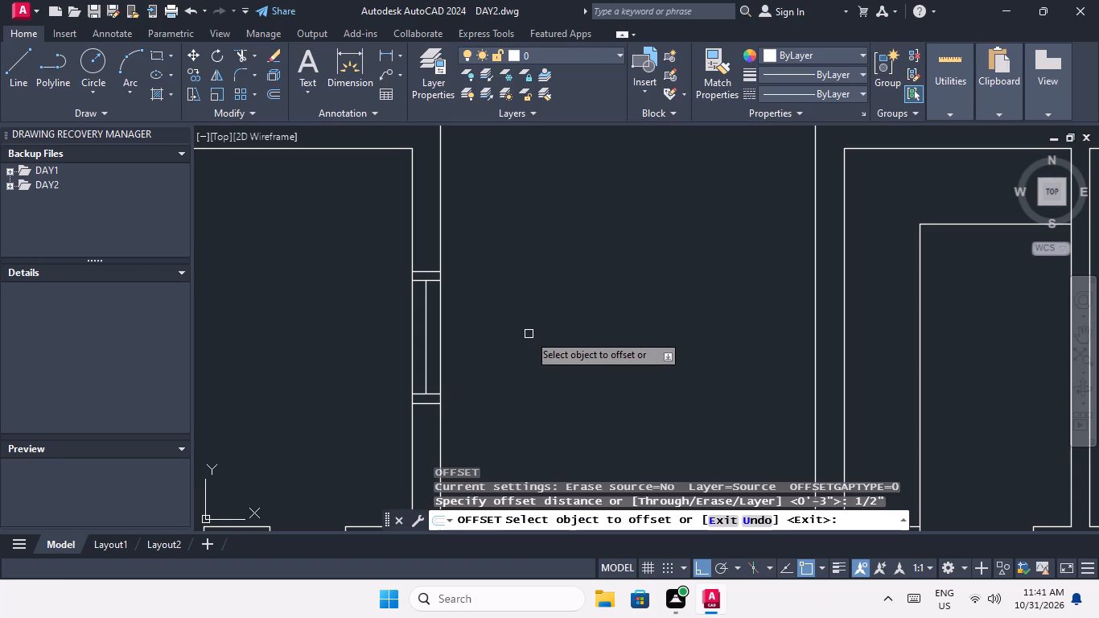
scroll(521, 344, down, 3)
middle_drag(540, 374, 627, 307)
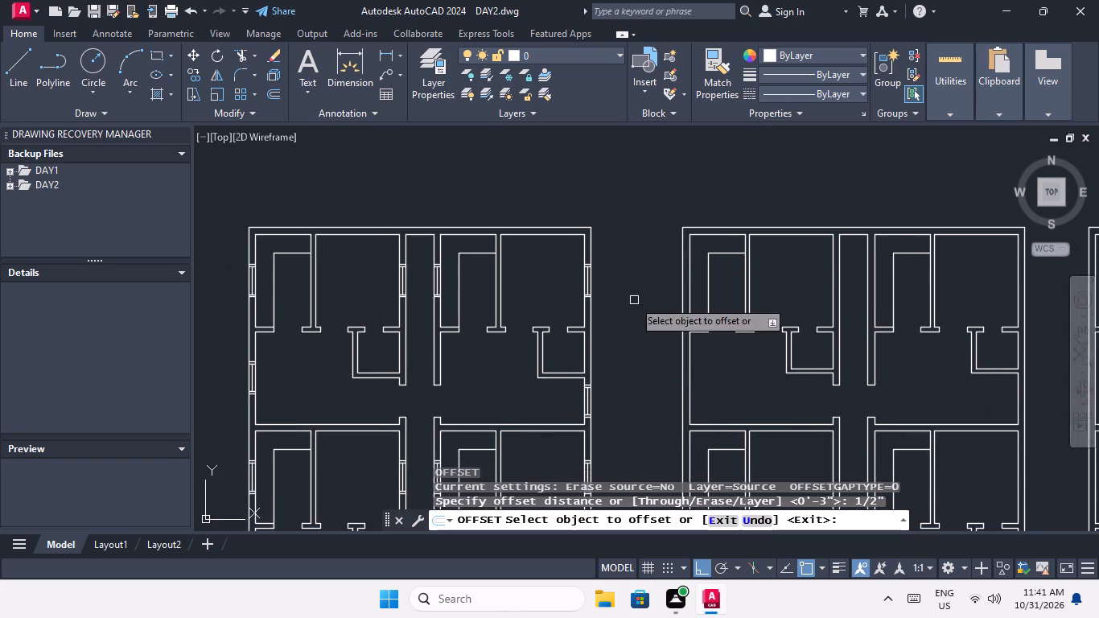
scroll(632, 300, down, 1)
scroll(388, 290, up, 6)
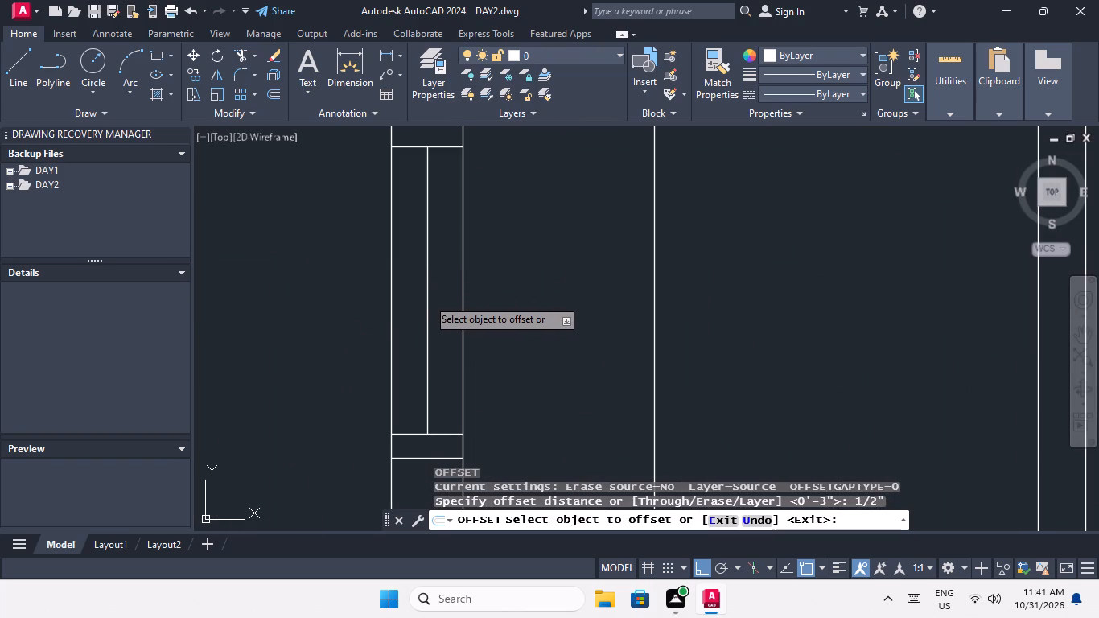
click(428, 299)
click(449, 300)
scroll(426, 321, up, 2)
drag(427, 318, 412, 324)
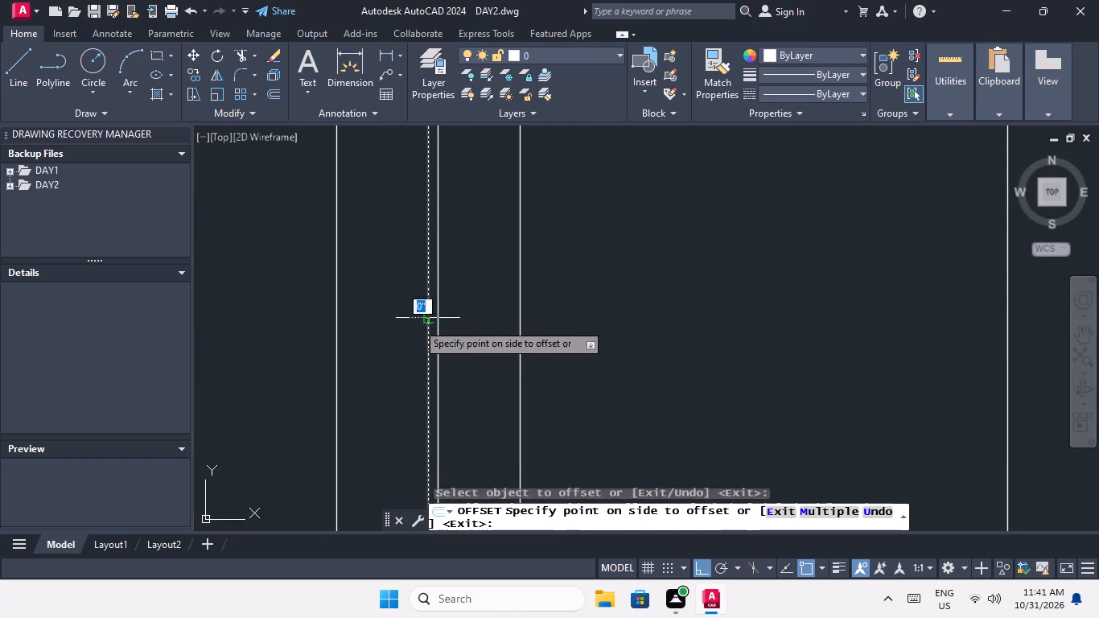
click(377, 339)
Offset the centre line of the top-row apartment's lower window in the outer west wall 1/2" to both sides.
scroll(441, 335, down, 3)
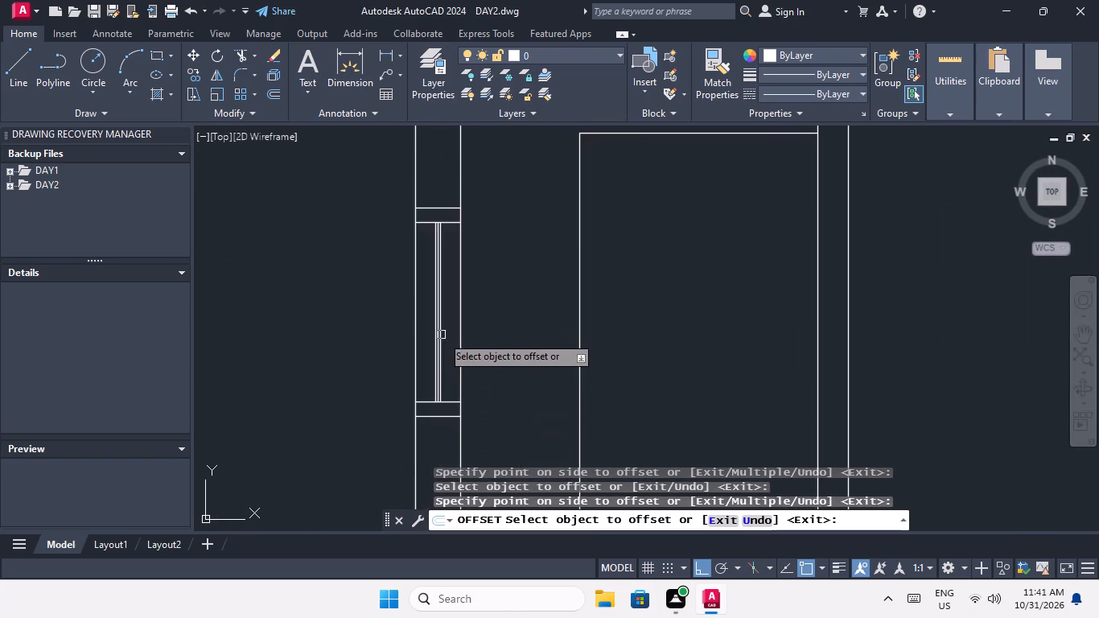
middle_drag(454, 388, 443, 305)
scroll(431, 305, down, 2)
middle_drag(460, 349, 467, 267)
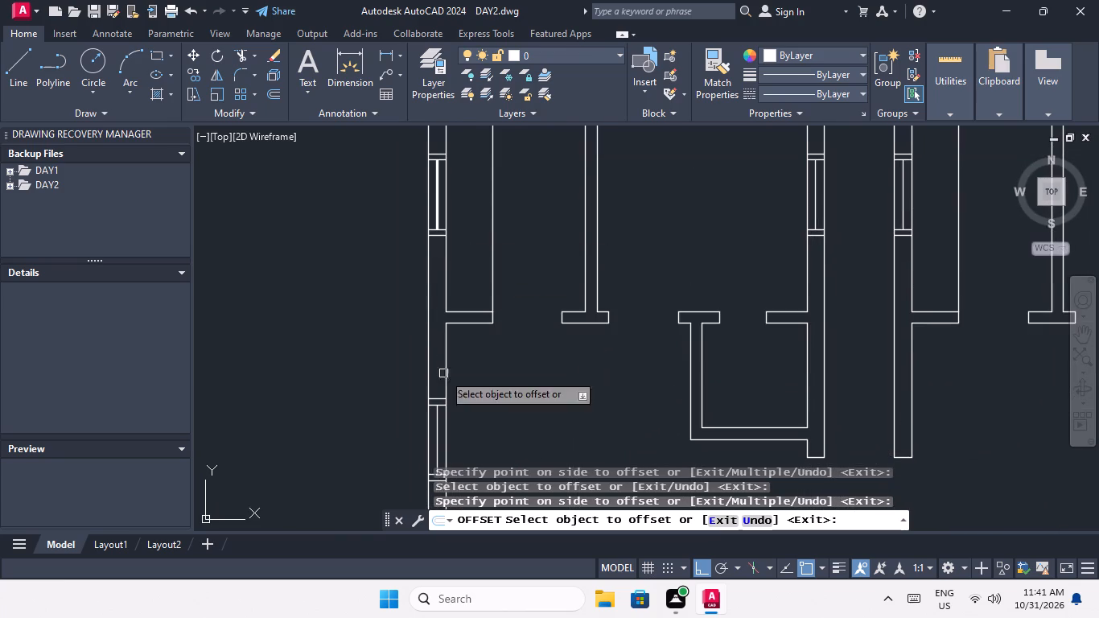
middle_drag(461, 400, 463, 310)
scroll(454, 374, up, 3)
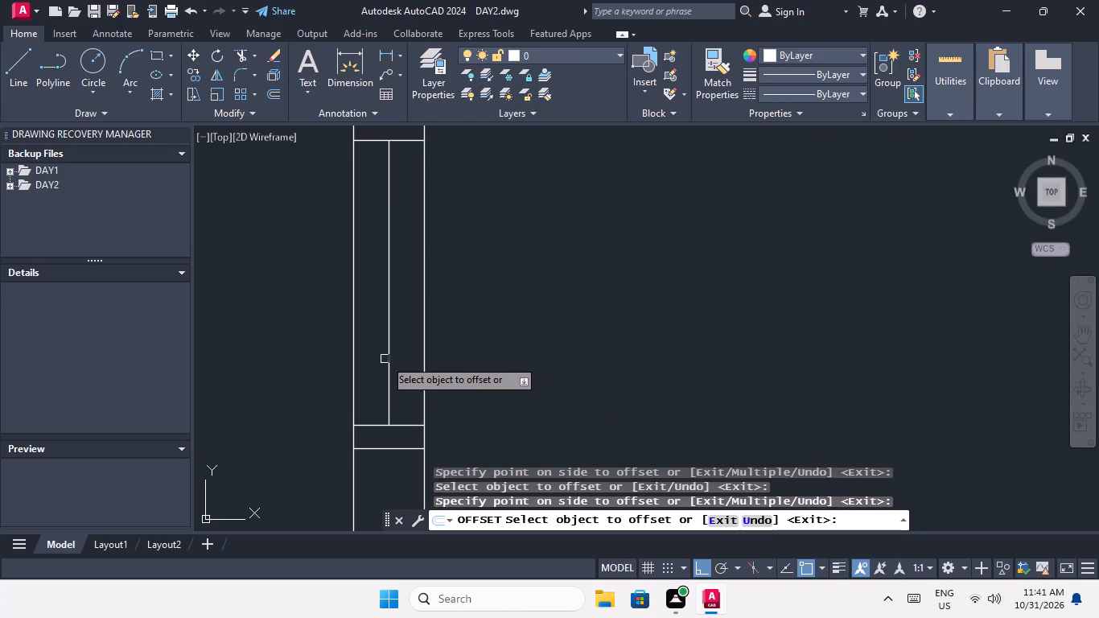
drag(389, 356, 397, 358)
click(446, 355)
scroll(388, 373, up, 2)
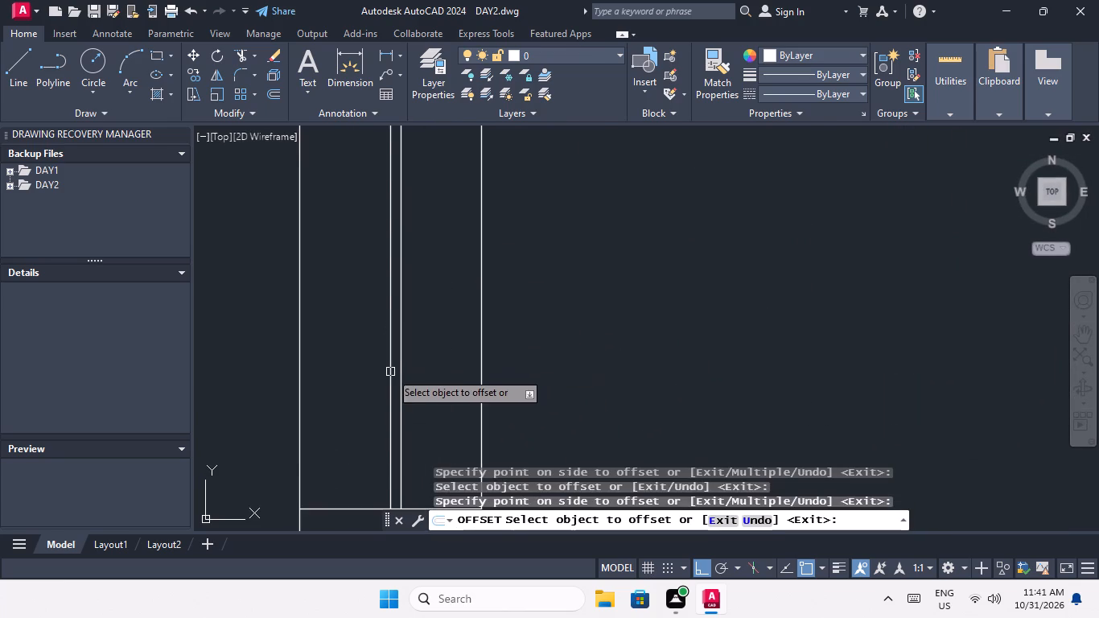
drag(391, 372, 360, 385)
click(343, 389)
Offset the centre line of the second-row apartment's upper window in the outer west wall 1/2" to both sides.
scroll(350, 369, down, 3)
middle_drag(422, 389, 445, 310)
scroll(455, 290, down, 2)
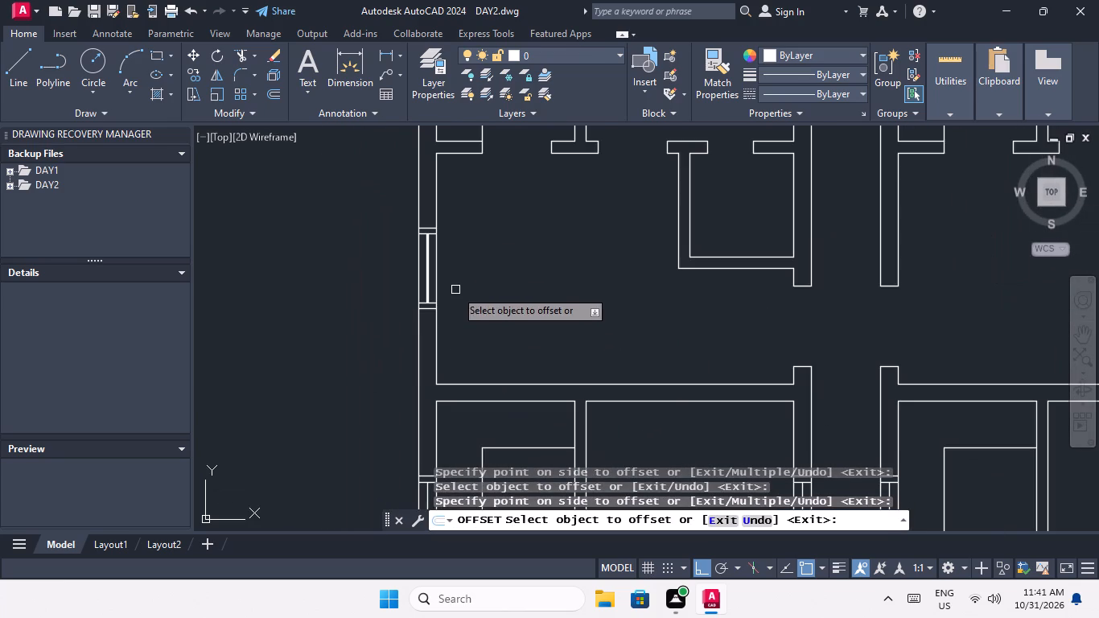
scroll(469, 321, down, 1)
middle_drag(463, 325, 462, 158)
scroll(444, 276, up, 3)
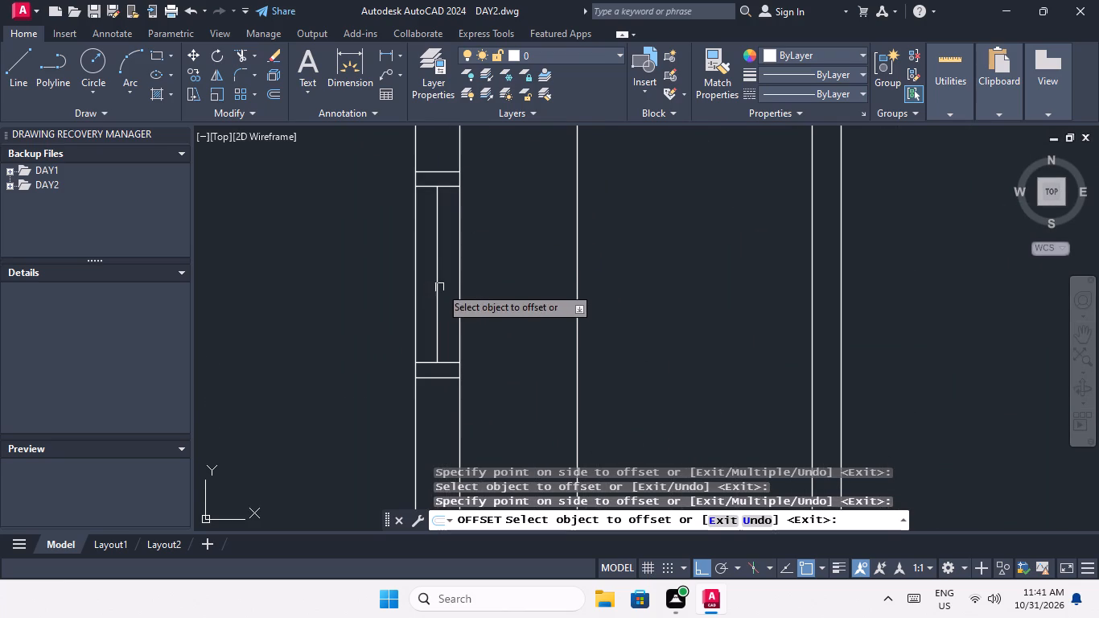
drag(437, 288, 455, 288)
click(468, 287)
scroll(435, 302, up, 3)
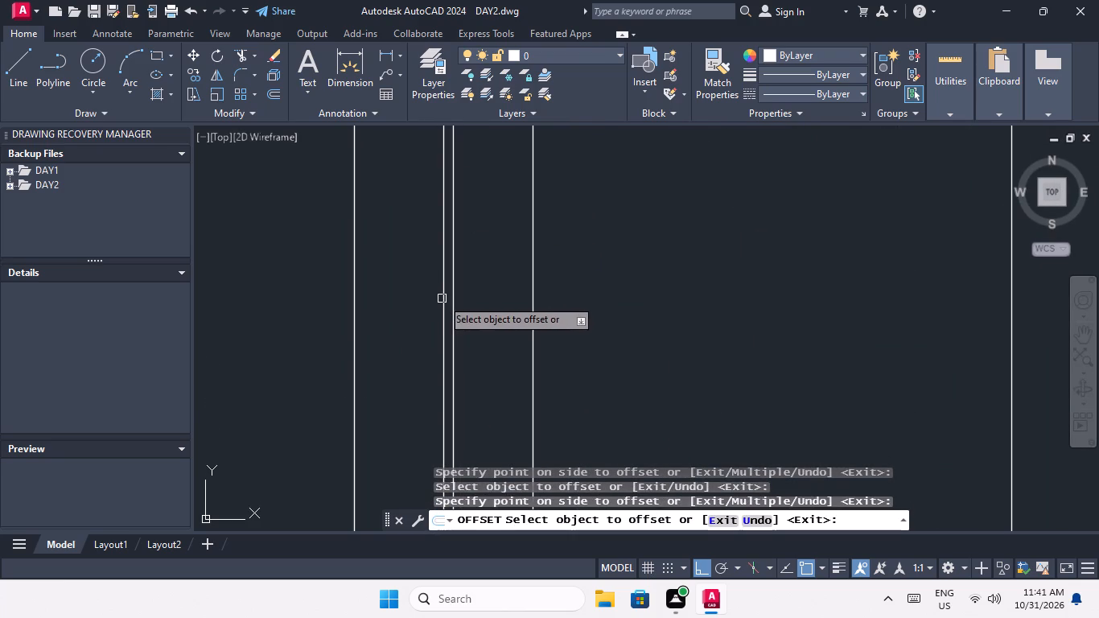
drag(442, 299, 430, 304)
click(405, 315)
Offset the centre line of the second-row apartment's lower window in the outer west wall 1/2" to both sides.
scroll(416, 283, down, 2)
middle_drag(489, 333, 495, 287)
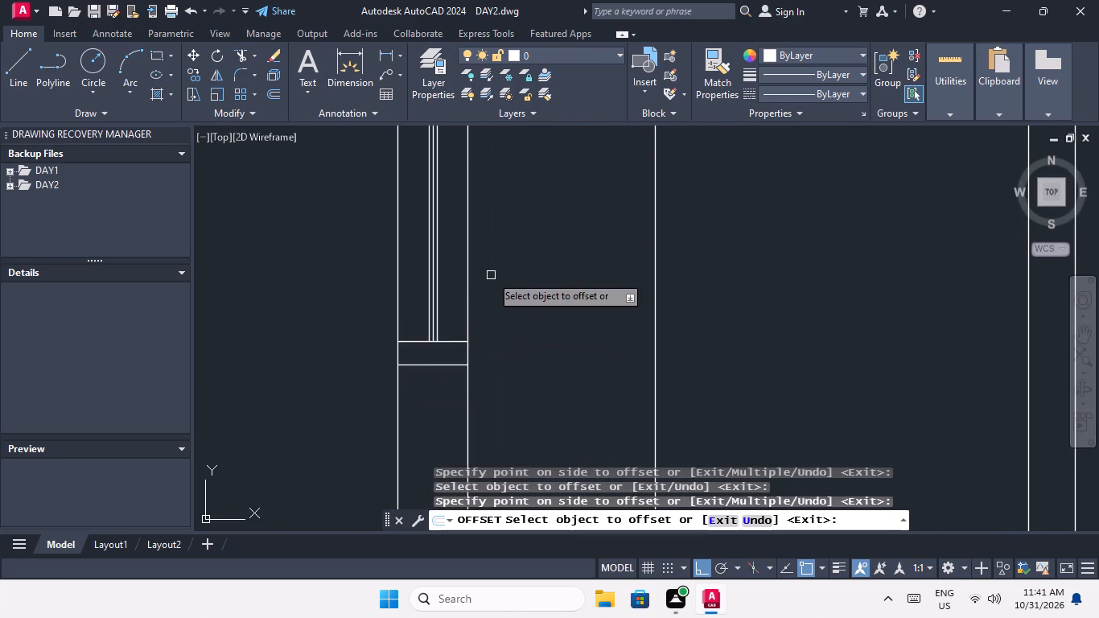
scroll(491, 274, down, 2)
middle_drag(518, 364, 504, 237)
middle_drag(499, 369, 484, 285)
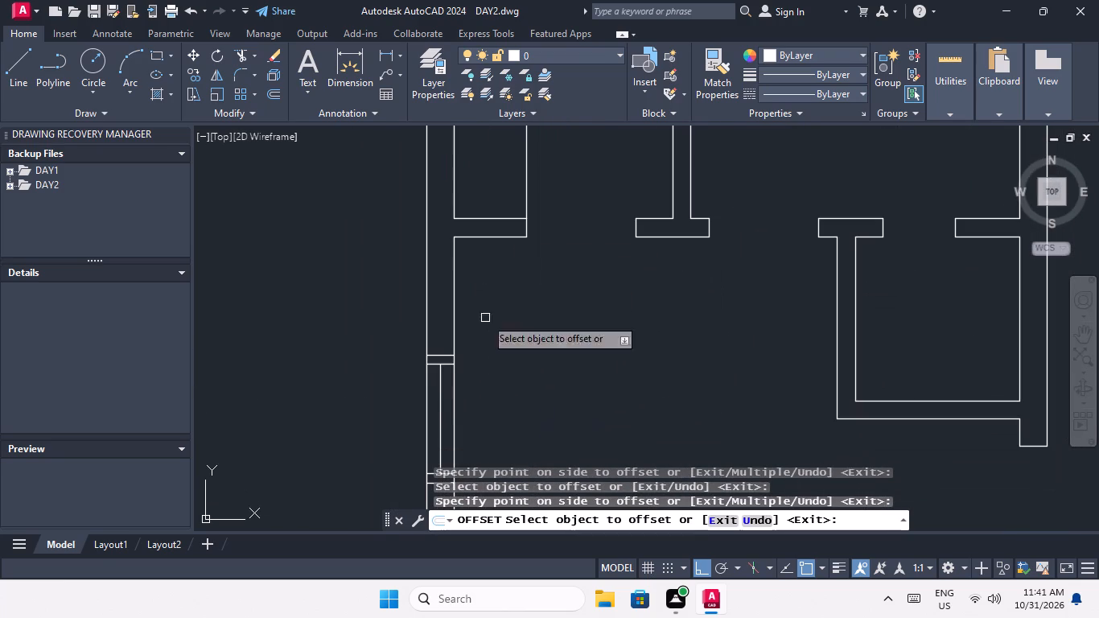
scroll(481, 336, down, 2)
middle_drag(477, 359, 478, 251)
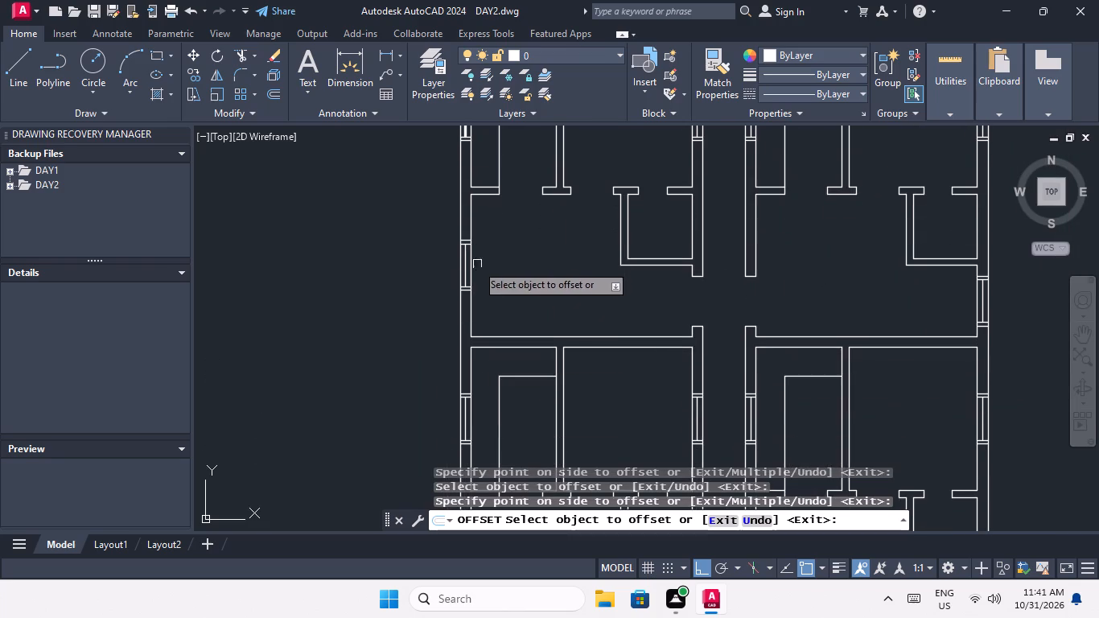
scroll(470, 268, up, 3)
drag(451, 277, 462, 280)
click(471, 280)
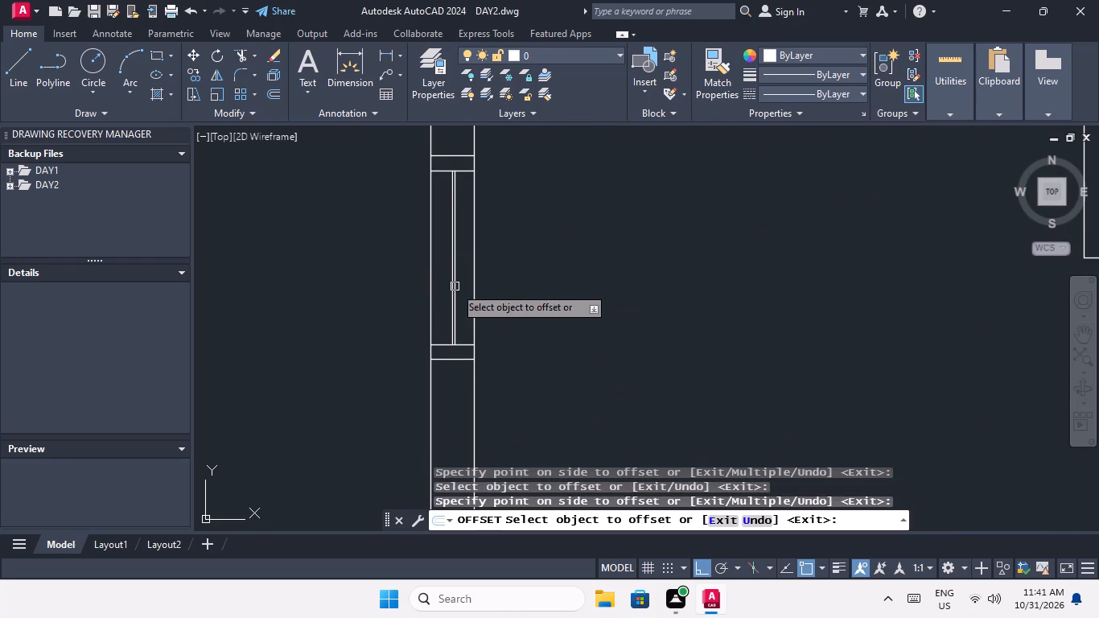
scroll(455, 286, up, 2)
drag(449, 286, 431, 297)
click(413, 303)
Offset the centre line of the third-row apartment's upper window in the outer west wall 1/2" to both sides.
scroll(425, 284, down, 2)
middle_drag(512, 312, 525, 244)
scroll(525, 237, down, 2)
middle_drag(535, 288, 528, 190)
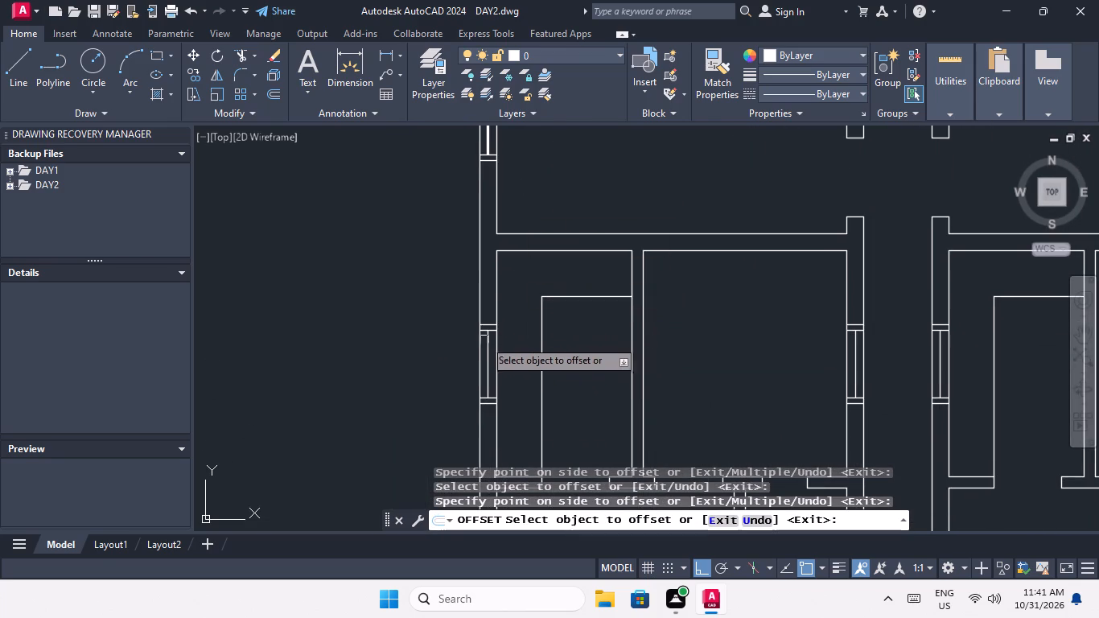
scroll(485, 345, up, 3)
drag(492, 355, 500, 355)
click(514, 352)
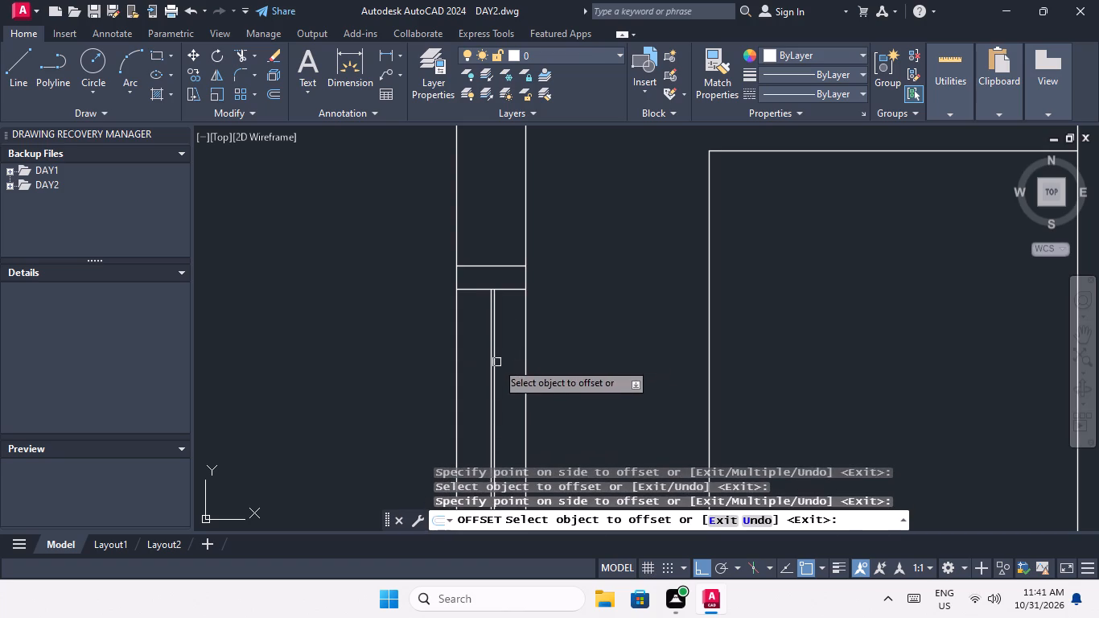
scroll(493, 359, up, 2)
click(485, 359)
click(430, 379)
Offset the centre line of the third-row apartment's lower window in the outer west wall 1/2" to both sides.
scroll(444, 331, down, 2)
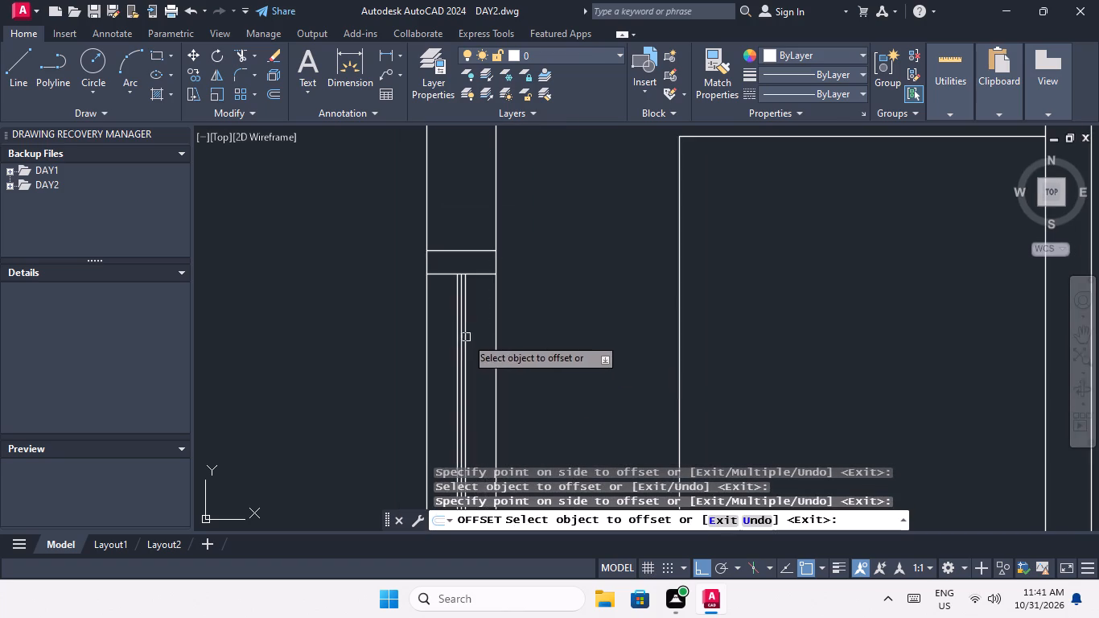
middle_drag(562, 372, 537, 211)
scroll(532, 207, down, 2)
middle_drag(519, 257, 516, 157)
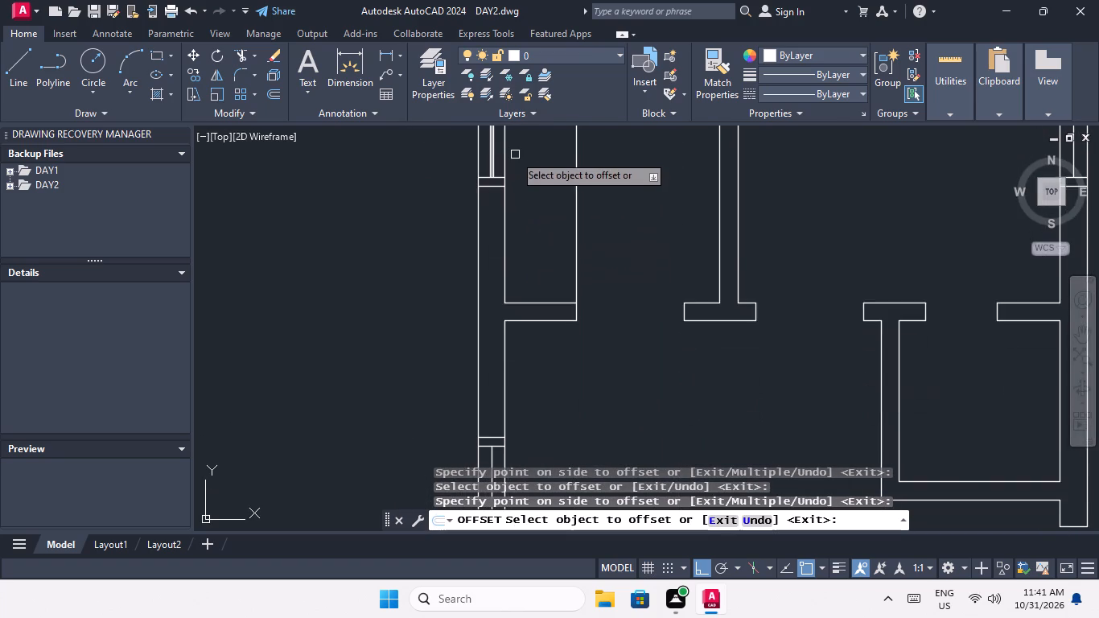
scroll(514, 158, down, 2)
scroll(504, 295, up, 5)
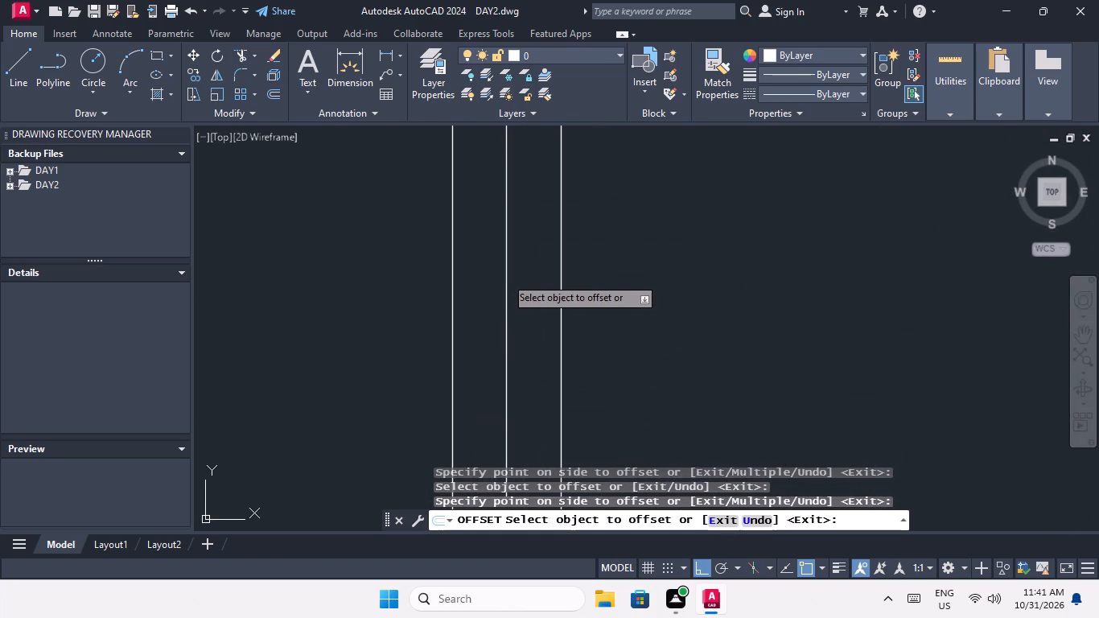
drag(505, 277, 525, 278)
click(546, 278)
scroll(512, 287, up, 1)
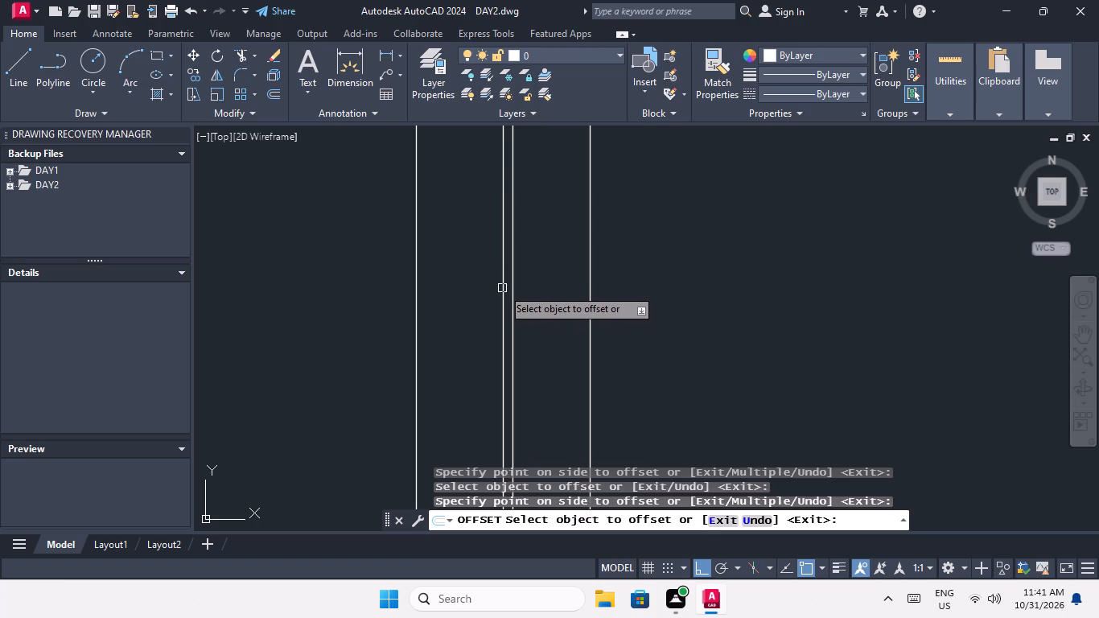
drag(502, 288, 488, 301)
click(478, 305)
Offset the centre line of the bottom-row apartment's upper window in the outer west wall 1/2" to both sides.
scroll(479, 269, down, 2)
middle_drag(555, 297, 541, 214)
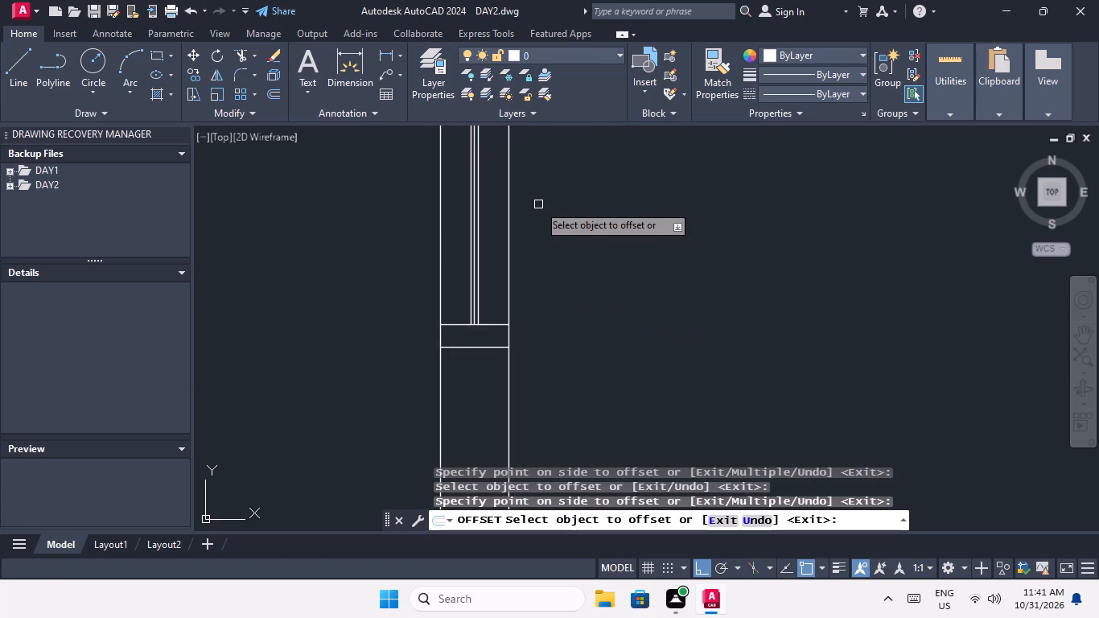
scroll(538, 204, down, 2)
middle_drag(535, 262, 525, 186)
scroll(518, 194, down, 2)
scroll(516, 315, up, 4)
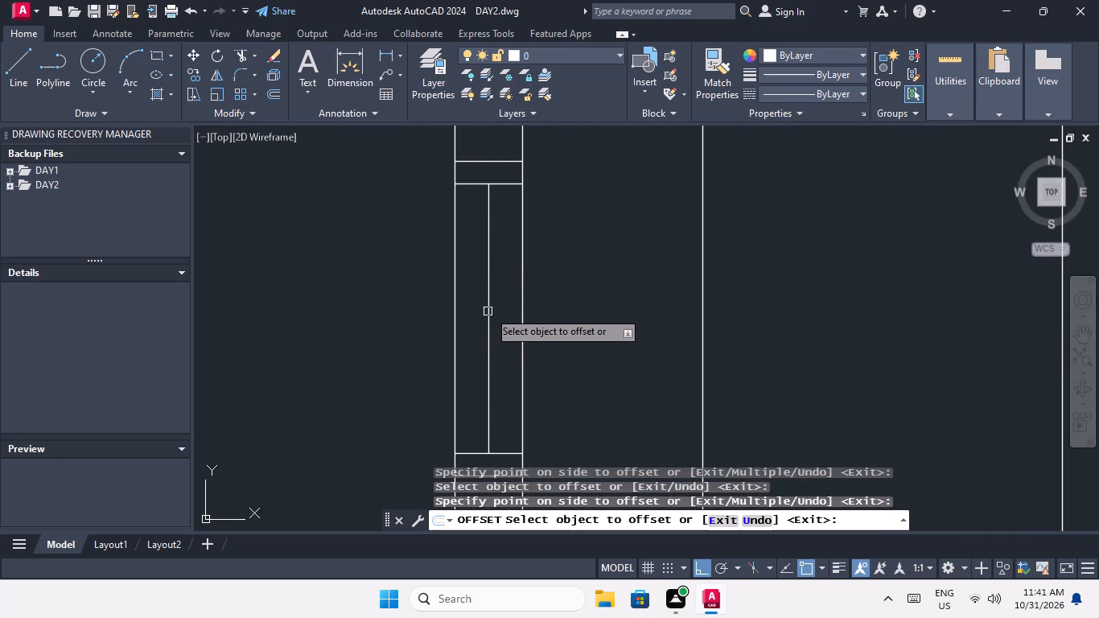
drag(488, 311, 512, 311)
click(546, 308)
scroll(504, 317, up, 2)
drag(466, 324, 449, 336)
click(437, 339)
Offset the centre line of the bottom-row apartment's lower window in the outer west wall 1/2" to both sides.
scroll(441, 291, down, 3)
middle_drag(486, 317, 516, 205)
scroll(510, 210, down, 2)
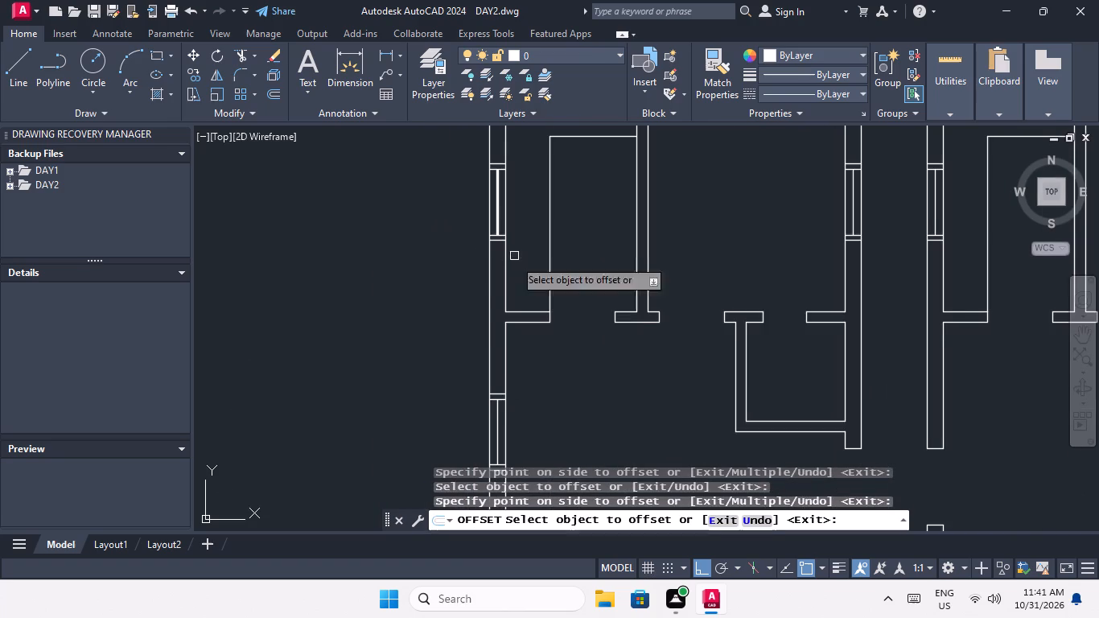
middle_drag(497, 339, 478, 205)
scroll(482, 277, up, 2)
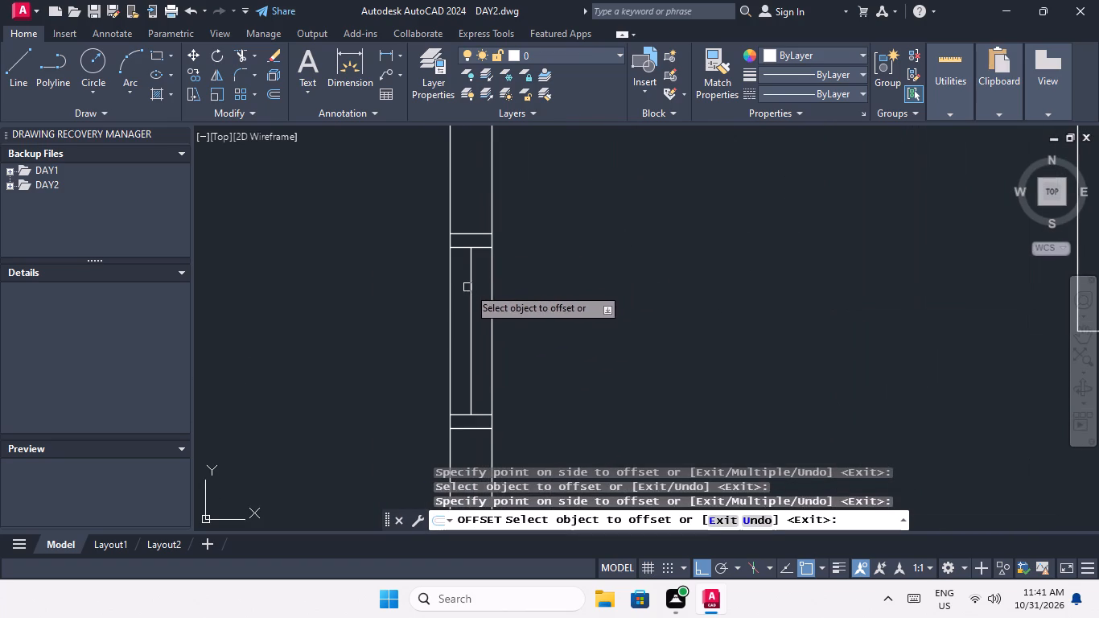
drag(471, 285, 482, 286)
click(517, 280)
scroll(466, 302, up, 3)
drag(480, 297, 454, 309)
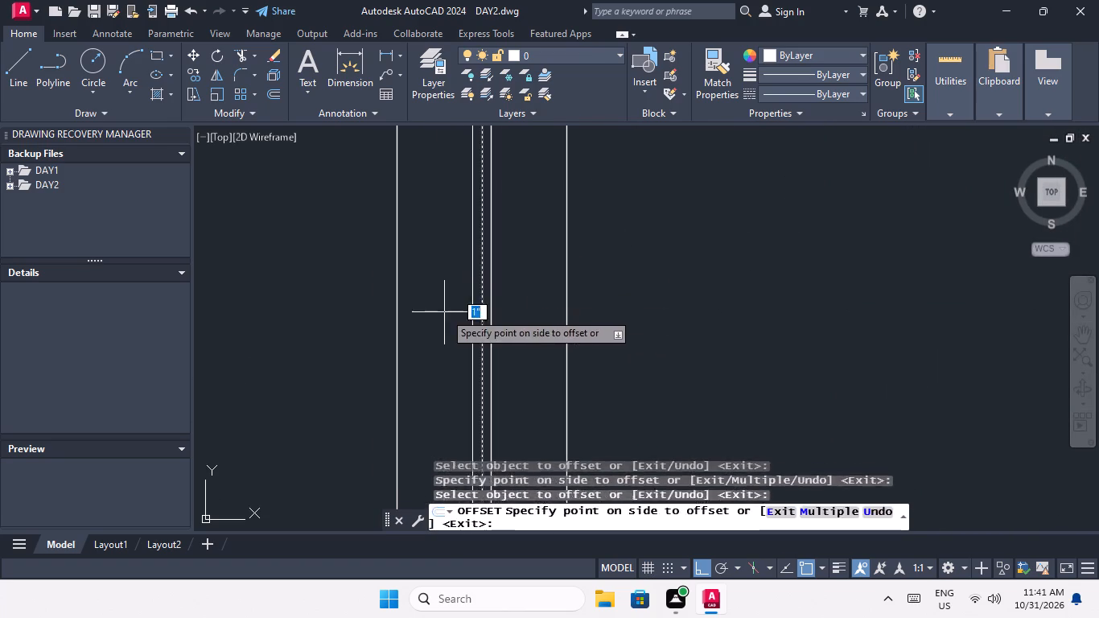
click(444, 312)
Offset the centre line of the bottom-row window in the corridor's west wall 1/2" to both sides.
scroll(453, 297, down, 3)
middle_drag(496, 290, 489, 393)
scroll(496, 339, down, 2)
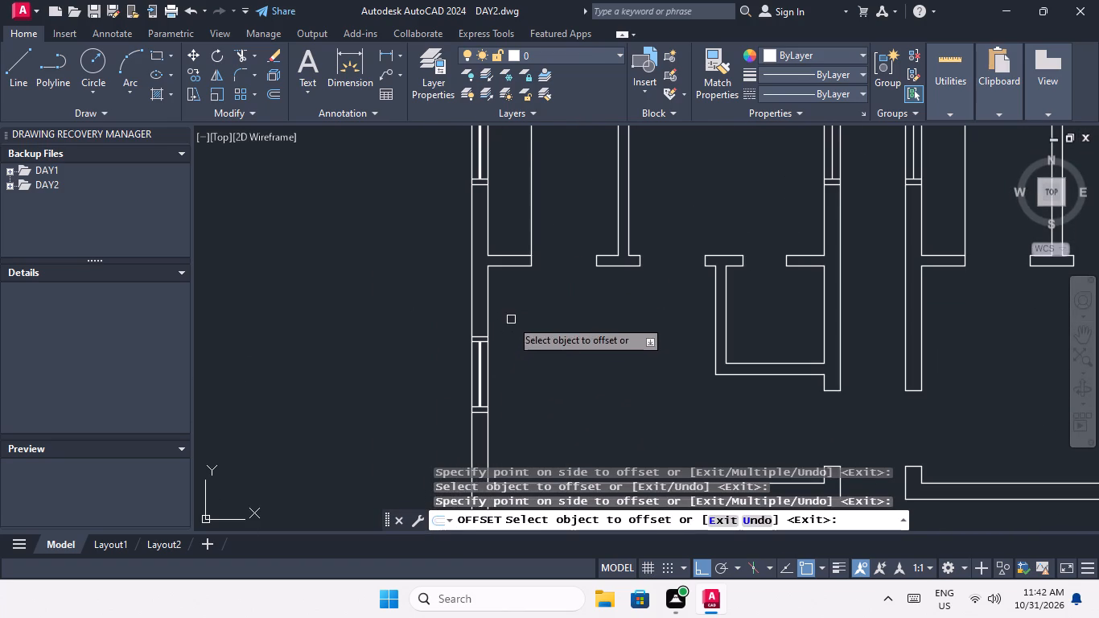
middle_drag(525, 340, 514, 224)
scroll(506, 234, down, 2)
middle_drag(525, 266, 381, 352)
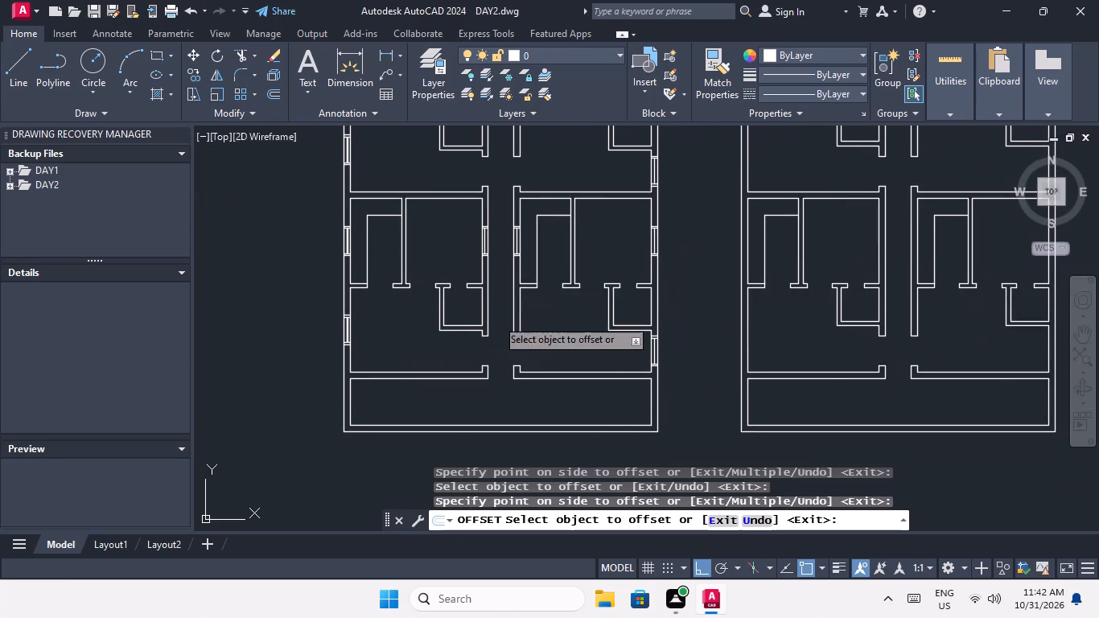
scroll(491, 235, up, 6)
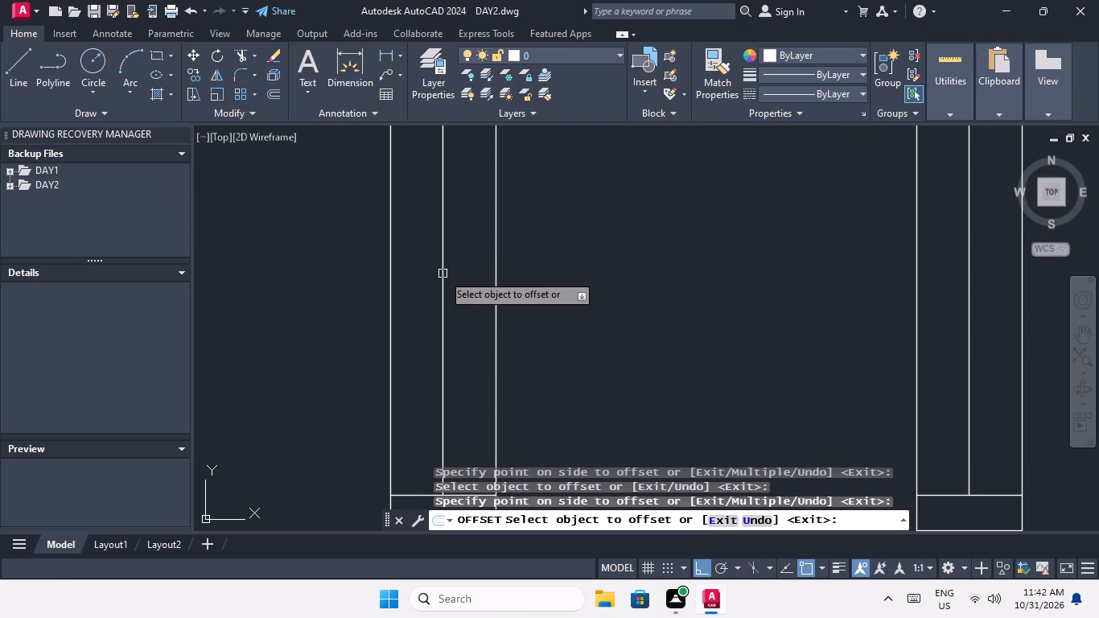
drag(442, 274, 466, 275)
click(491, 275)
scroll(434, 297, up, 2)
drag(453, 292, 442, 298)
click(409, 313)
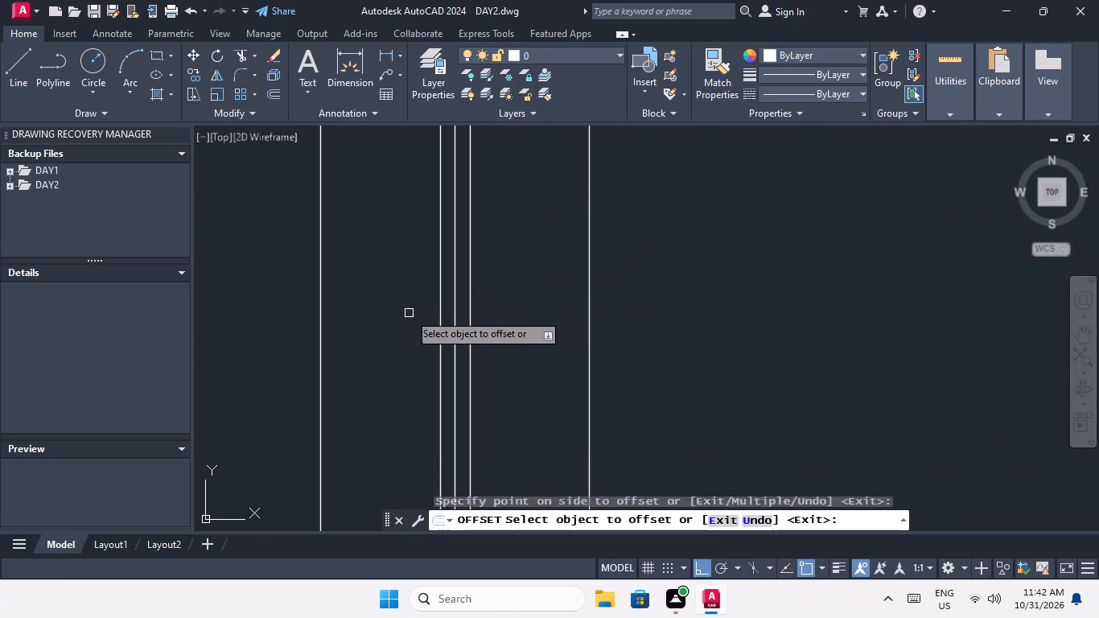
Offset the centre line of the third-row window in the corridor's west wall 1/2" to both sides.
scroll(412, 305, down, 5)
middle_drag(449, 285, 471, 395)
scroll(491, 334, down, 2)
middle_drag(489, 335, 499, 403)
middle_drag(510, 289, 505, 389)
scroll(480, 238, up, 3)
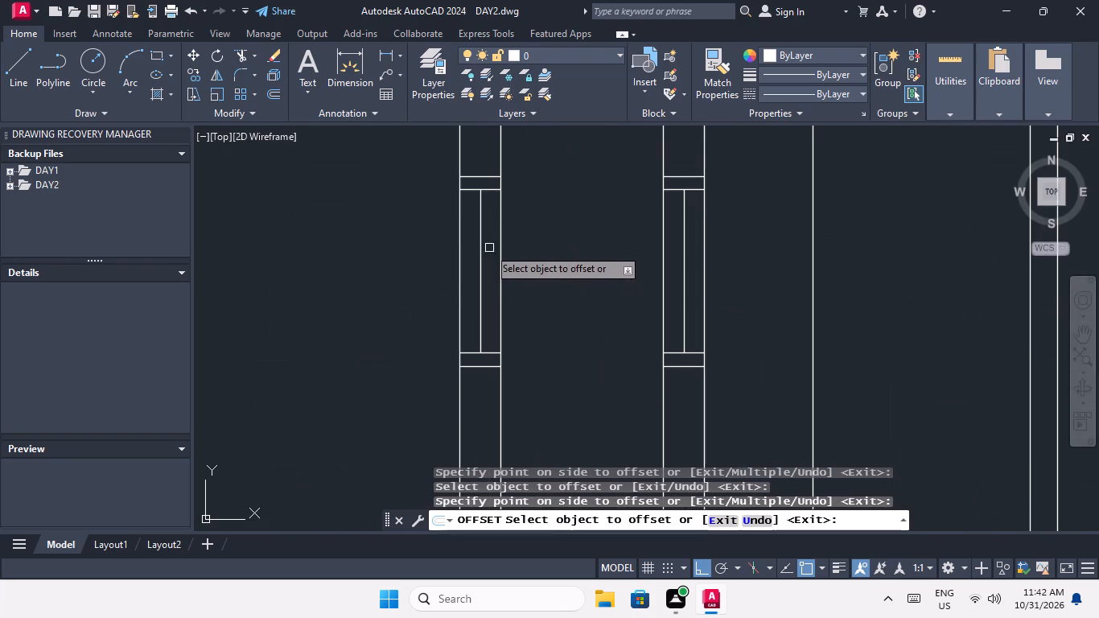
drag(480, 259, 524, 261)
click(526, 261)
scroll(475, 270, up, 3)
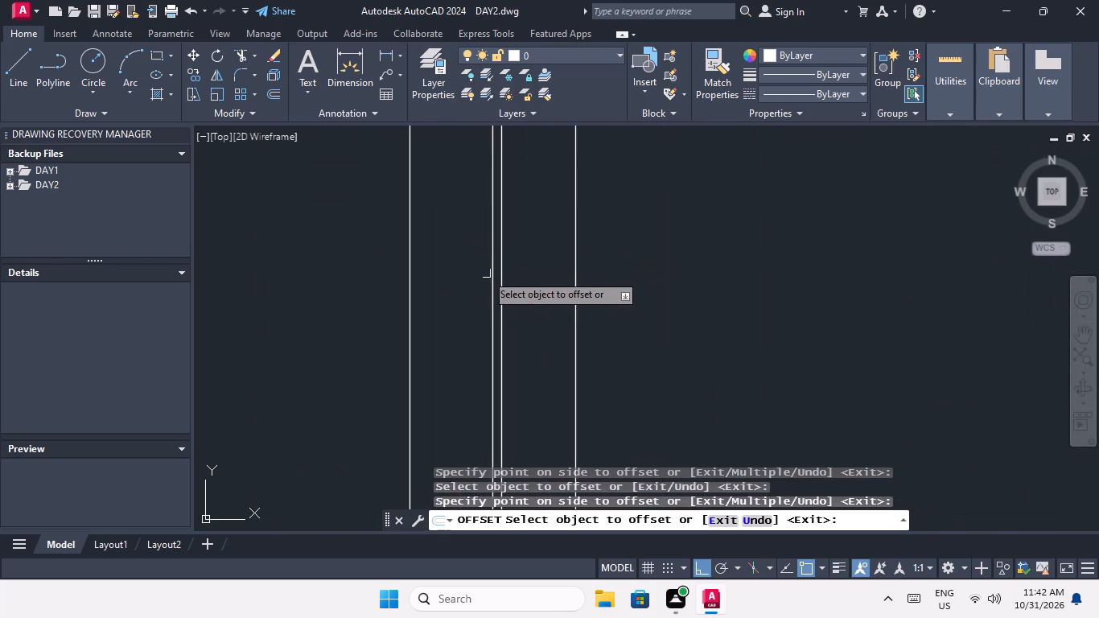
drag(492, 274, 466, 295)
click(462, 298)
Offset the centre line of the second-row window in the corridor's west wall 1/2" to both sides.
scroll(462, 298, down, 4)
middle_drag(480, 305, 483, 409)
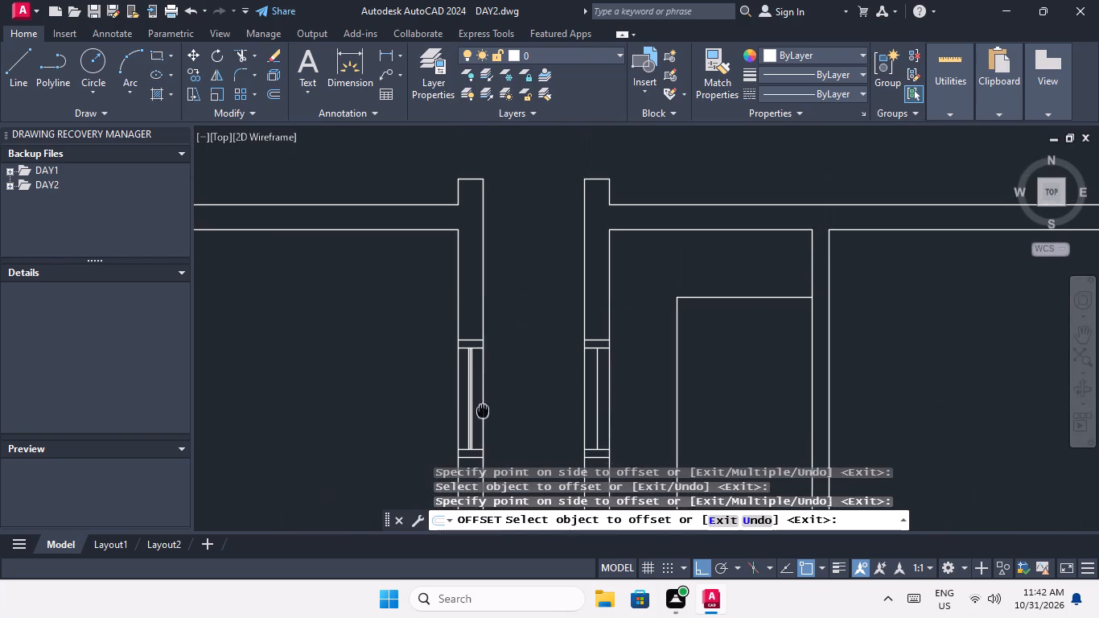
middle_drag(483, 409, 483, 410)
scroll(488, 344, down, 2)
middle_drag(491, 340, 468, 458)
middle_drag(499, 342, 491, 459)
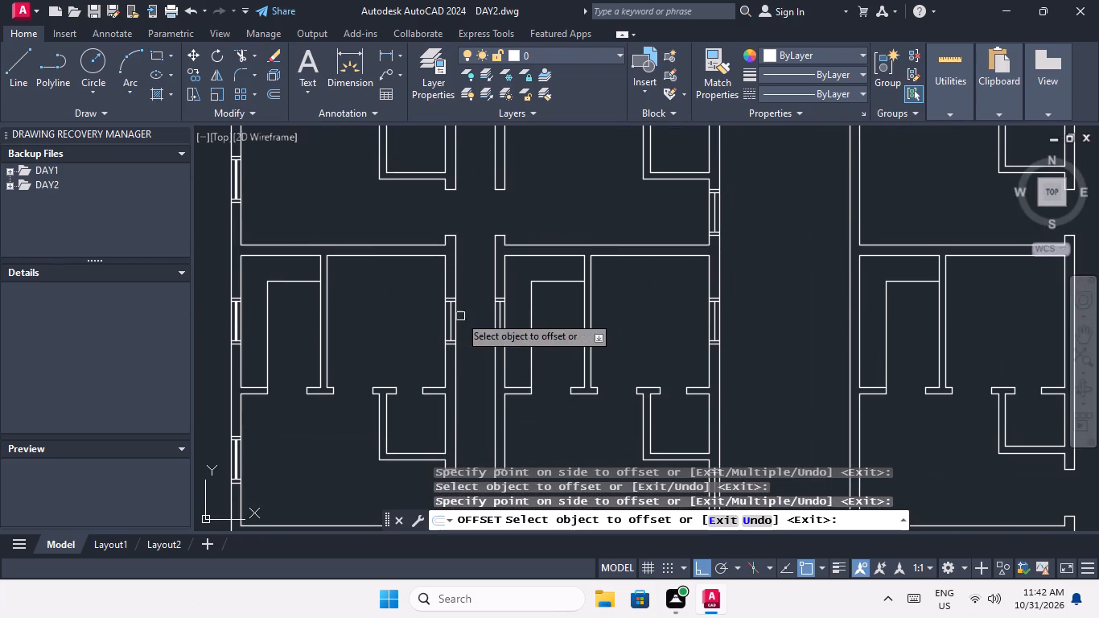
scroll(445, 322, up, 4)
drag(474, 330, 496, 328)
click(497, 327)
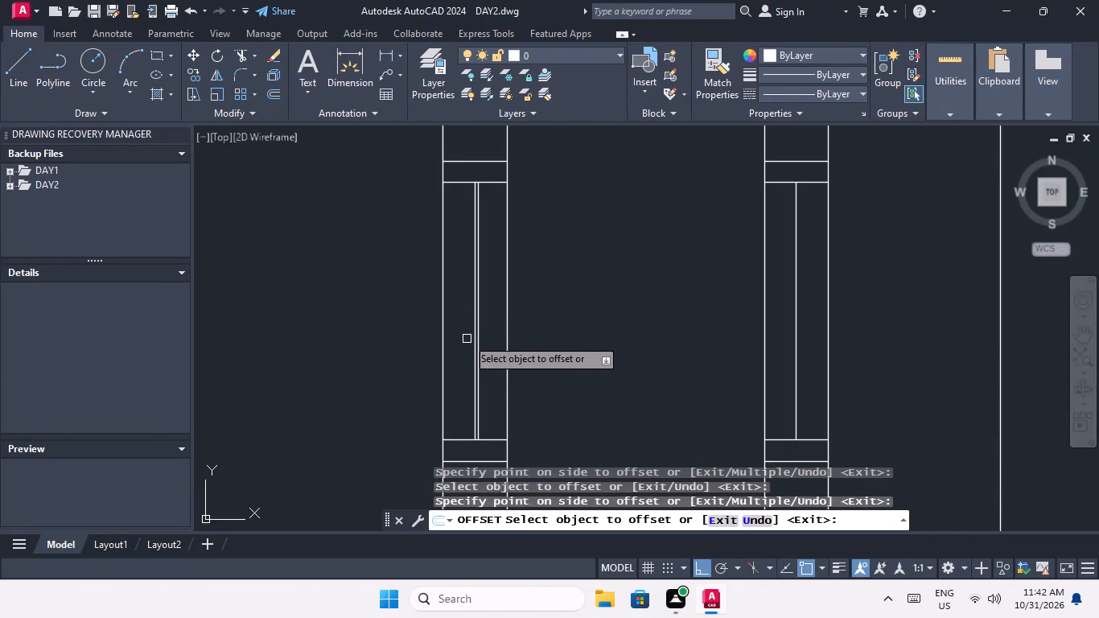
scroll(467, 338, up, 3)
drag(496, 326, 459, 343)
click(440, 352)
scroll(444, 342, down, 5)
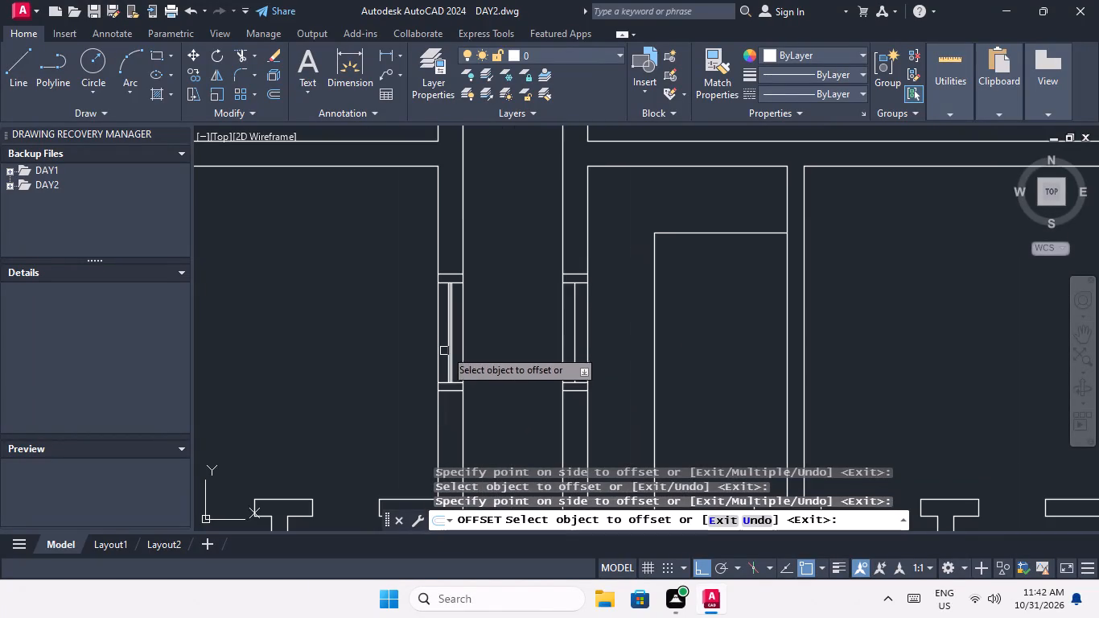
Restart Offset with the same distance and offset the centre line of the top-row window in the corridor's west wall to both sides.
middle_drag(496, 312, 475, 458)
scroll(484, 373, down, 1)
middle_drag(484, 373, 465, 466)
middle_drag(463, 373, 463, 474)
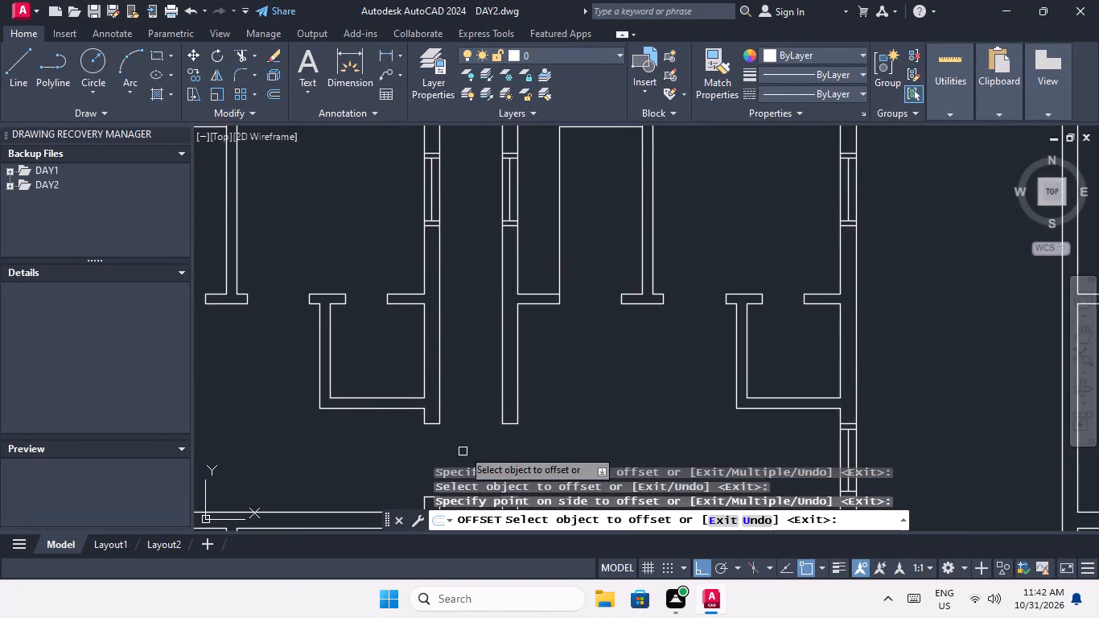
scroll(468, 399, down, 1)
right_drag(465, 368, 453, 281)
scroll(445, 260, up, 2)
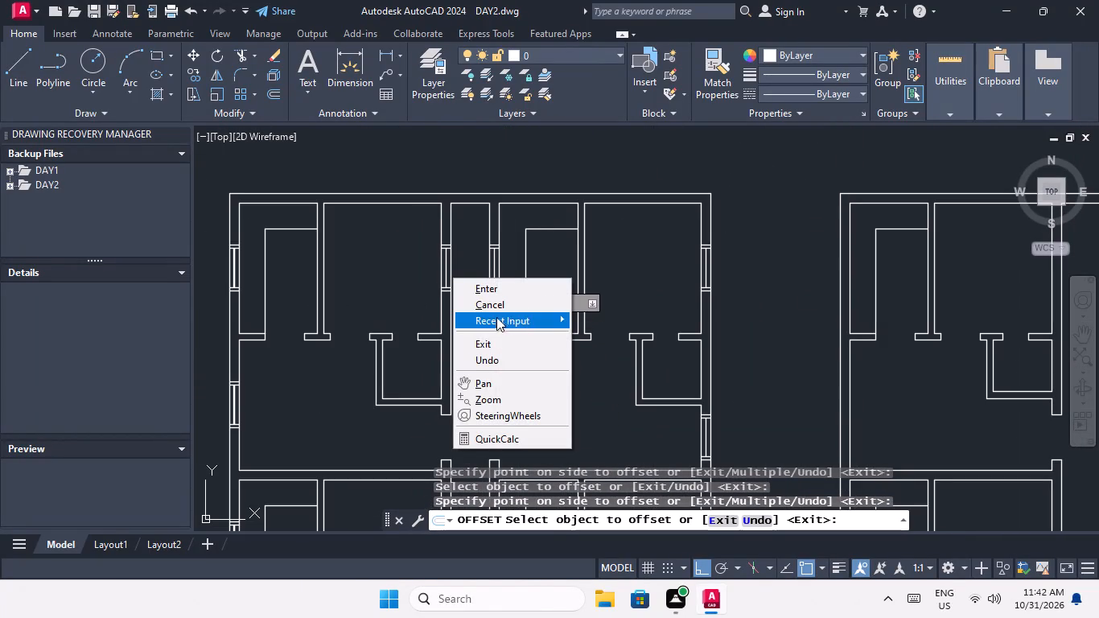
click(504, 285)
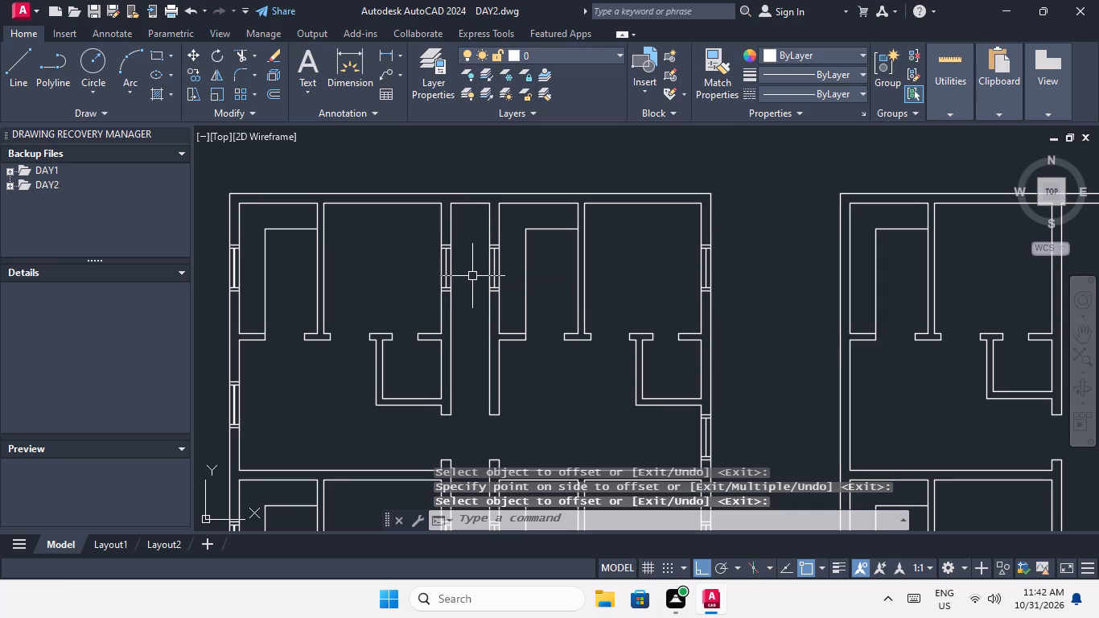
key(Escape)
key(Escape)
key(space)
key(space)
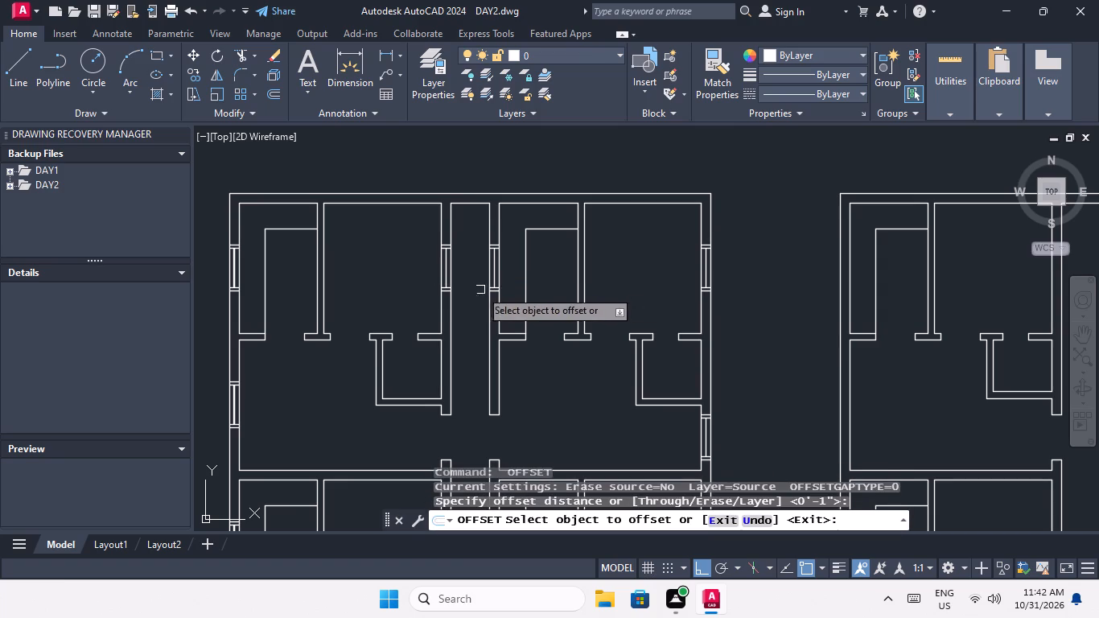
scroll(445, 256, up, 3)
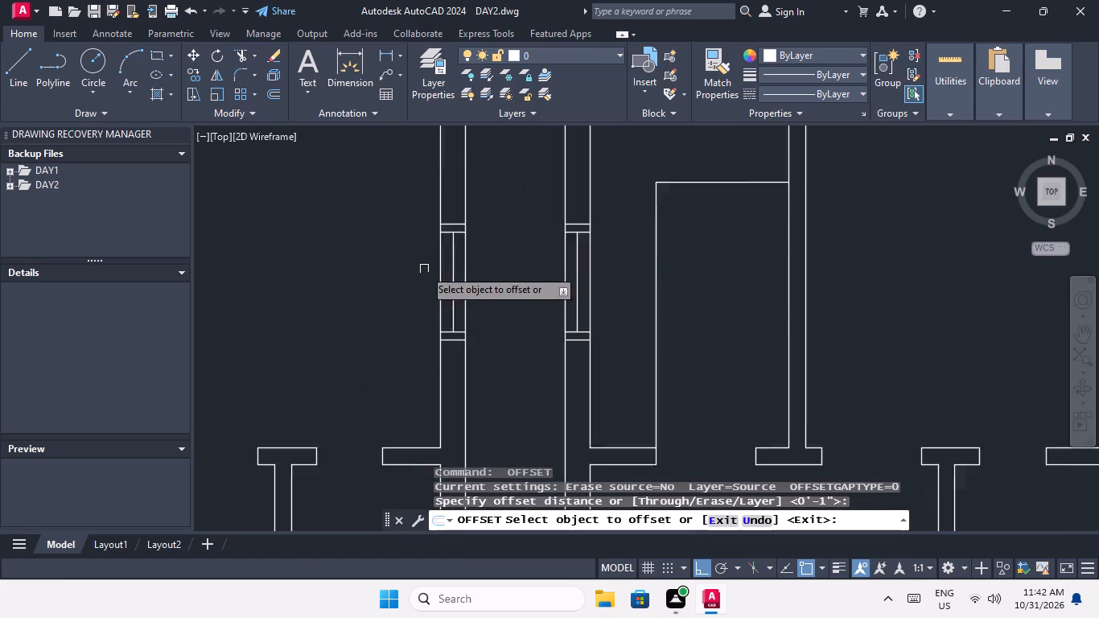
scroll(424, 269, up, 2)
click(541, 308)
click(582, 309)
scroll(537, 328, up, 2)
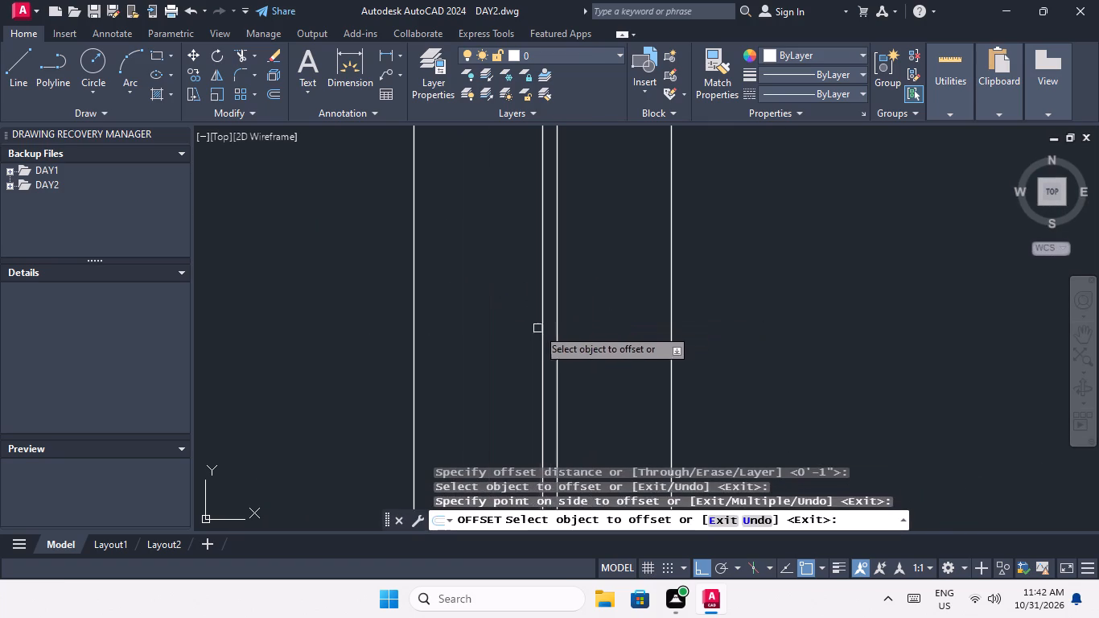
drag(543, 328, 512, 341)
click(491, 350)
scroll(474, 286, down, 3)
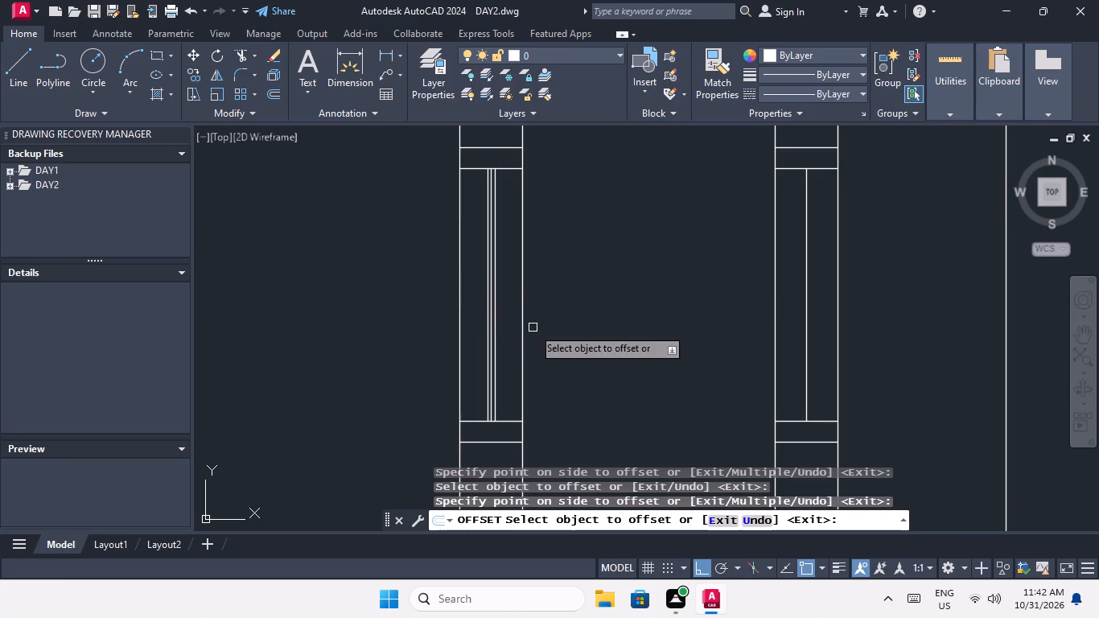
Offset the centre line of the top-row window in the corridor's east wall 1/2" to both sides.
middle_drag(531, 328, 459, 331)
scroll(465, 307, down, 3)
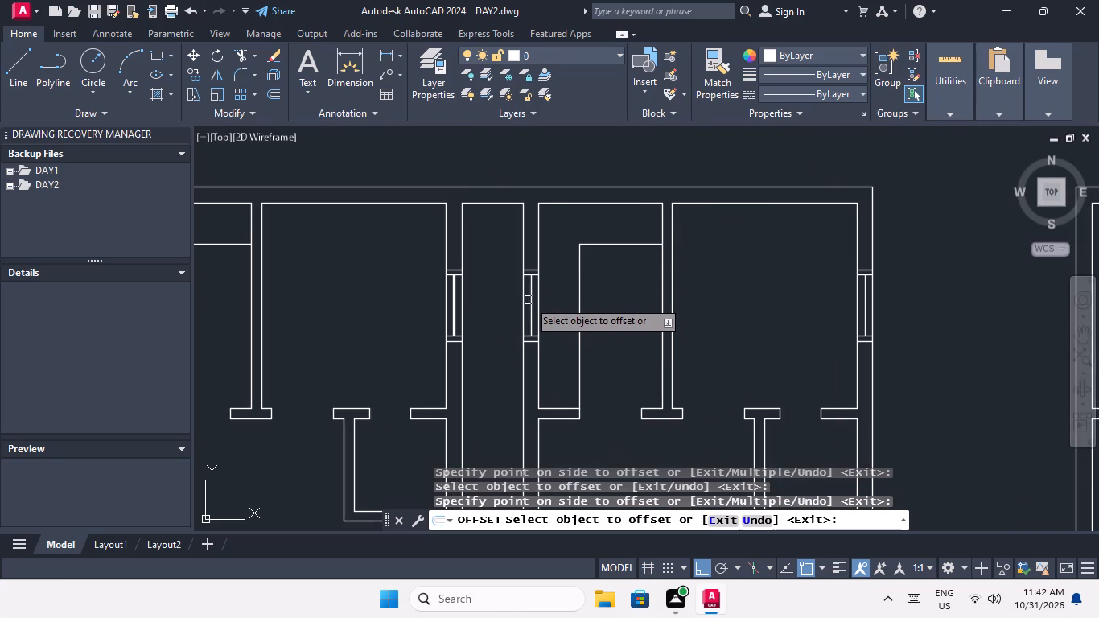
scroll(529, 299, up, 2)
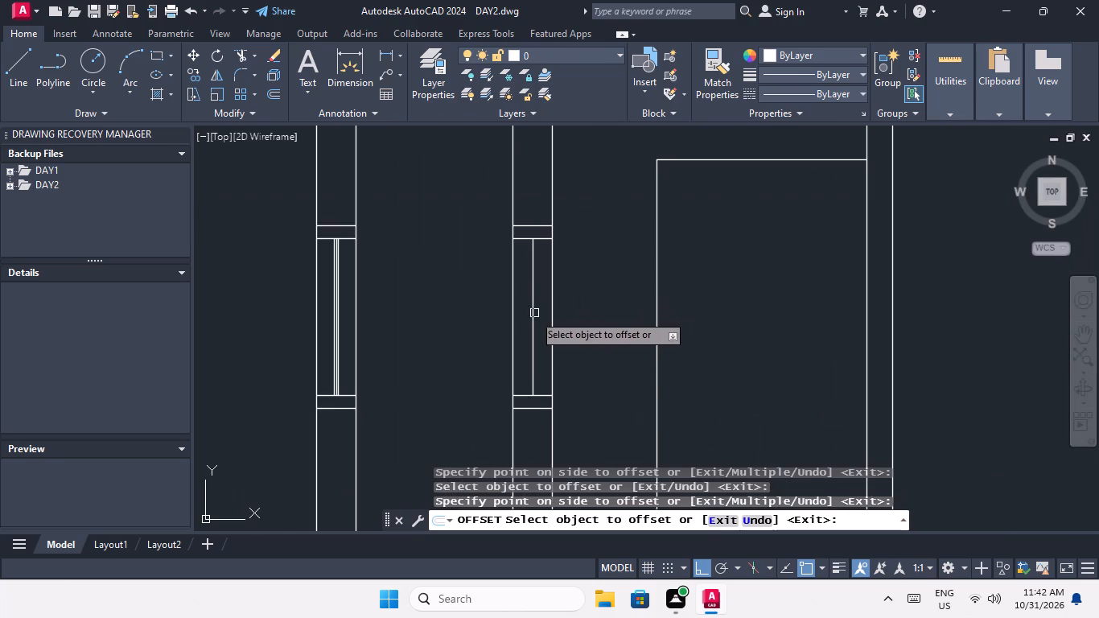
drag(533, 316, 544, 317)
click(577, 316)
scroll(541, 327, up, 2)
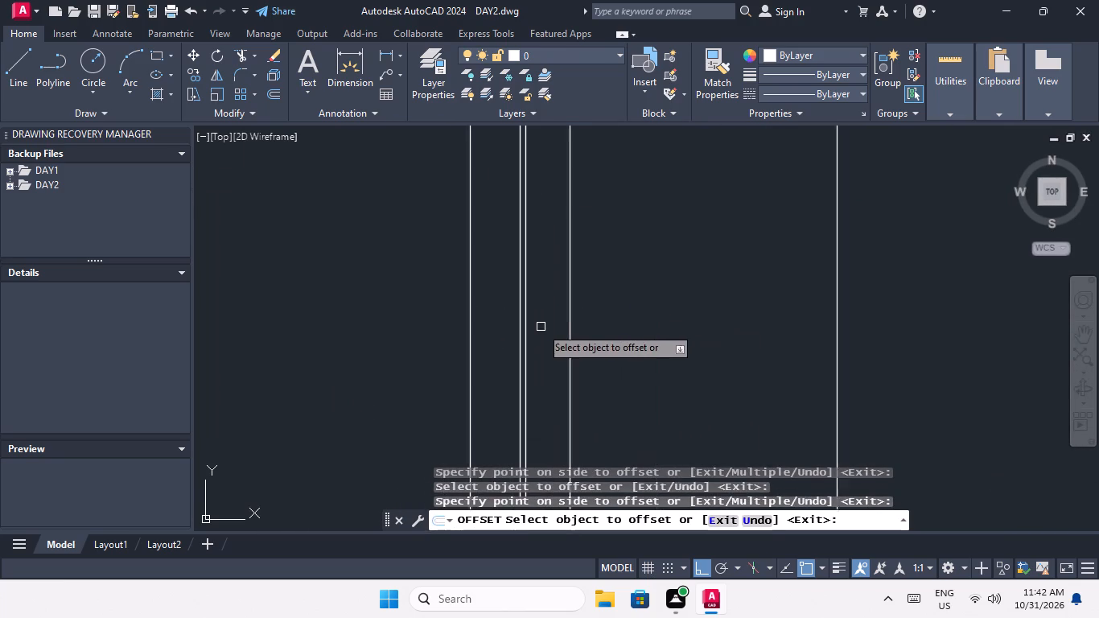
scroll(541, 327, up, 1)
drag(508, 336, 480, 353)
click(461, 362)
scroll(465, 320, down, 4)
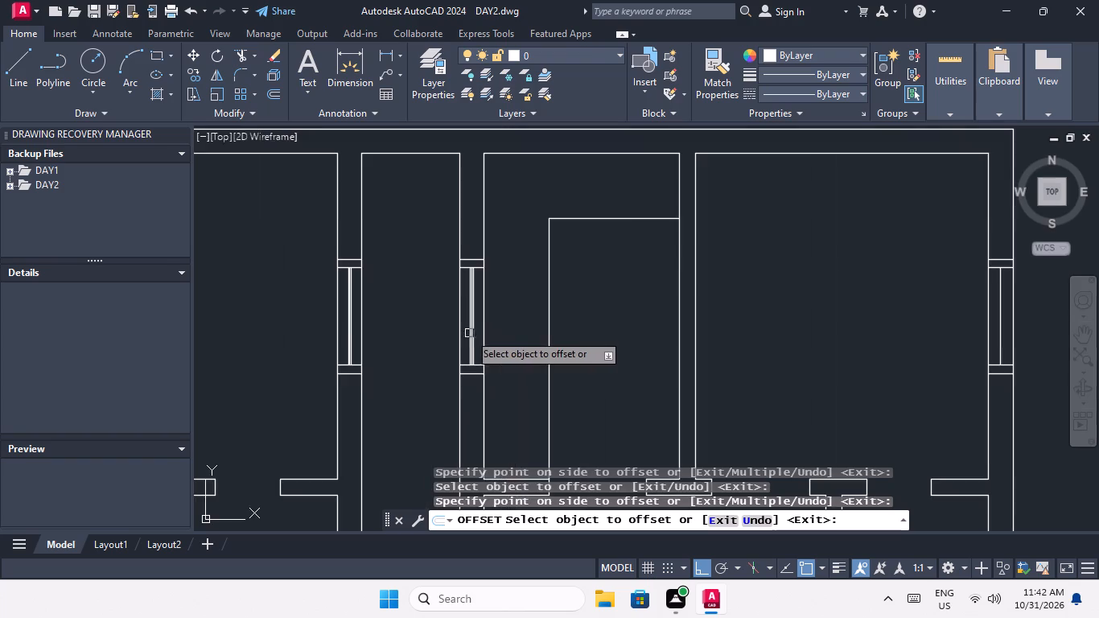
Offset the centre line of the second-row window in the corridor's east wall 1/2" to both sides.
middle_drag(475, 352, 467, 286)
scroll(461, 275, down, 2)
middle_drag(468, 337, 451, 247)
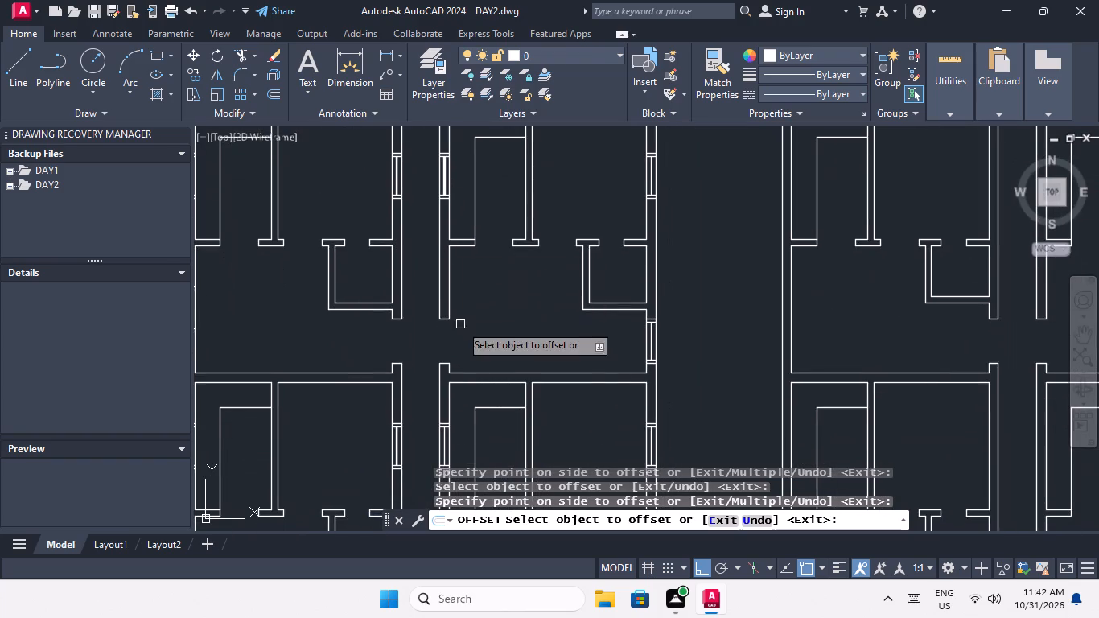
middle_drag(477, 348, 461, 233)
scroll(434, 334, up, 3)
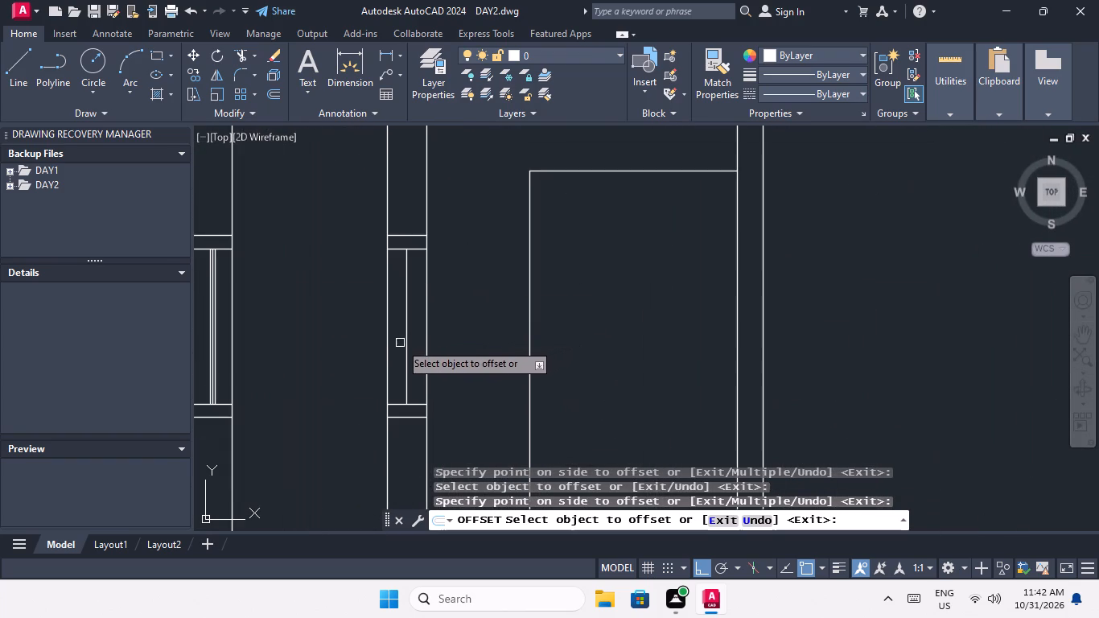
drag(405, 342, 414, 341)
click(422, 340)
scroll(410, 344, up, 3)
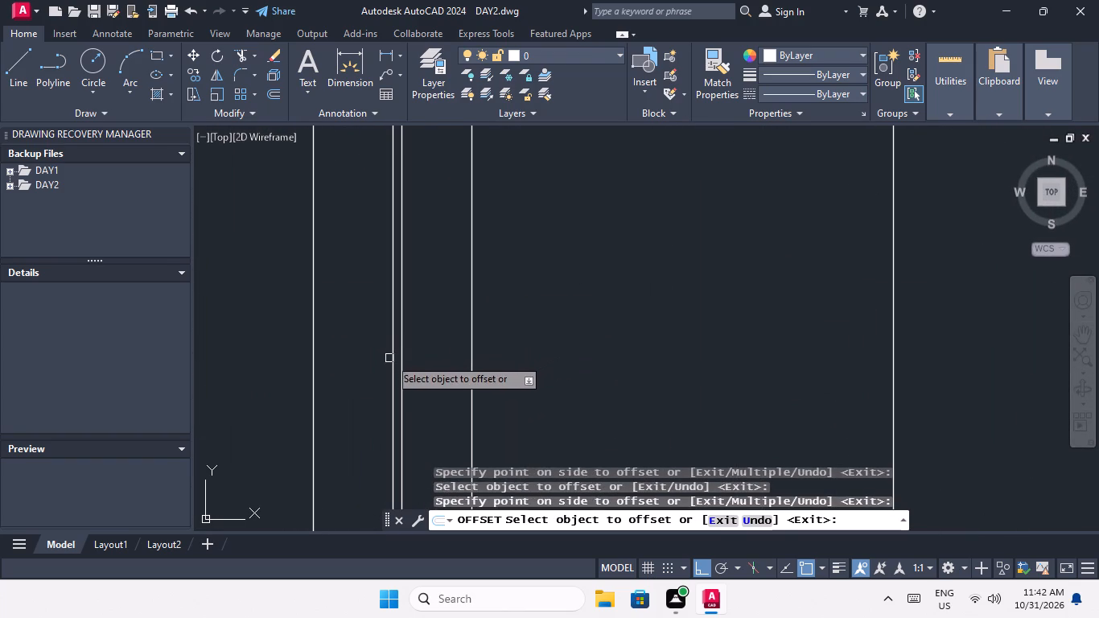
drag(390, 357, 373, 367)
click(348, 381)
scroll(359, 329, down, 3)
Offset the centre line of the third-row window in the corridor's east wall 1/2" to both sides.
middle_drag(400, 372, 403, 337)
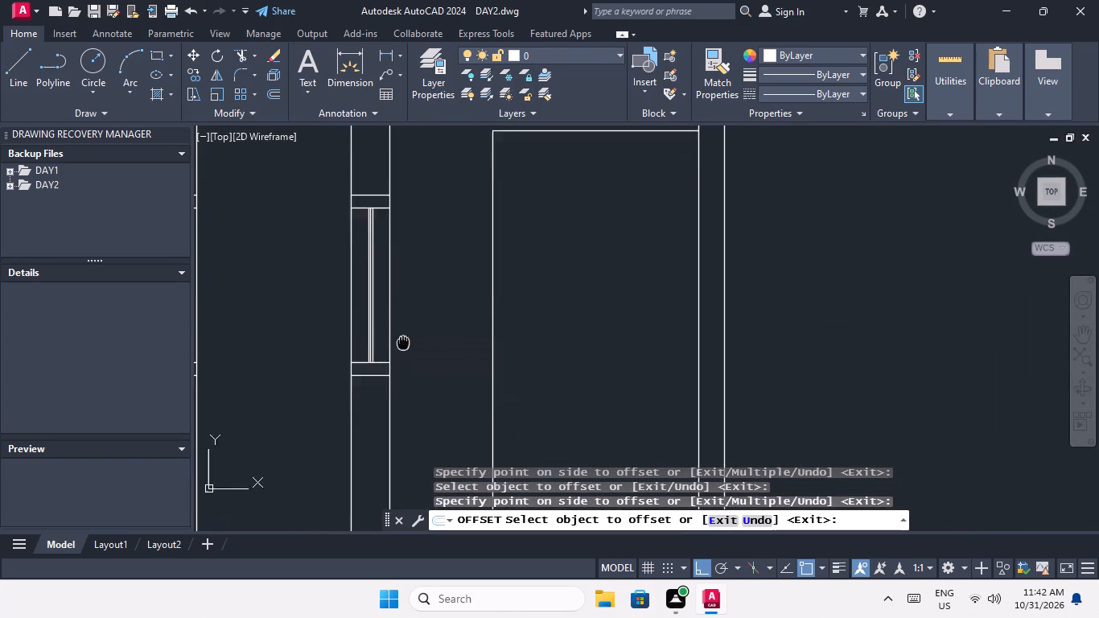
middle_drag(403, 337, 403, 285)
scroll(404, 262, down, 3)
middle_drag(415, 347, 411, 255)
middle_drag(394, 439, 373, 336)
scroll(375, 329, up, 6)
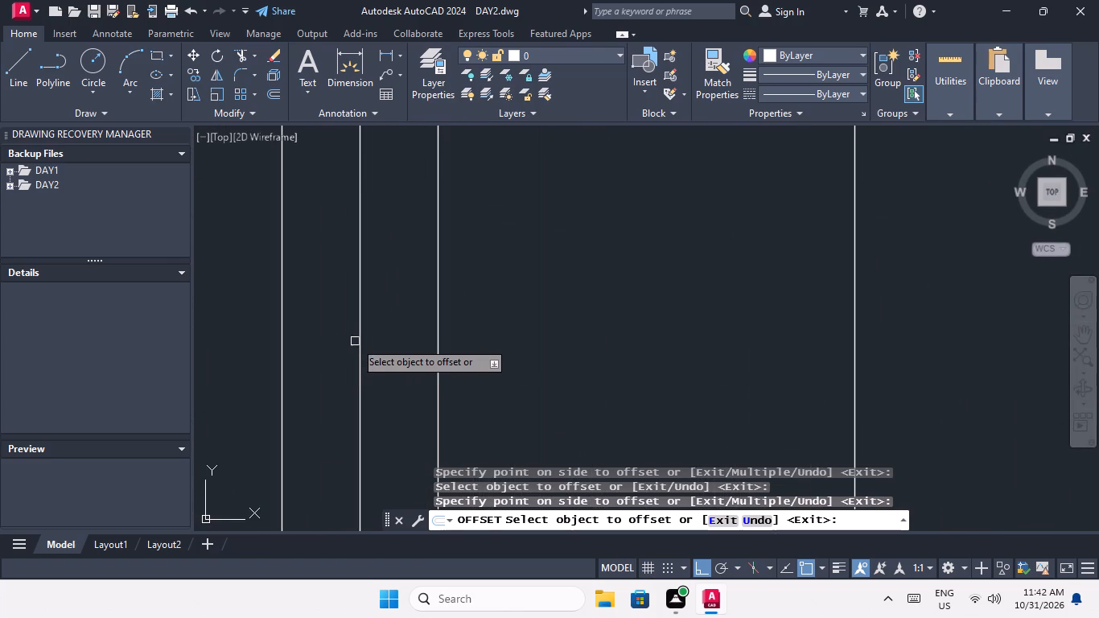
click(357, 341)
click(447, 337)
drag(359, 366, 356, 369)
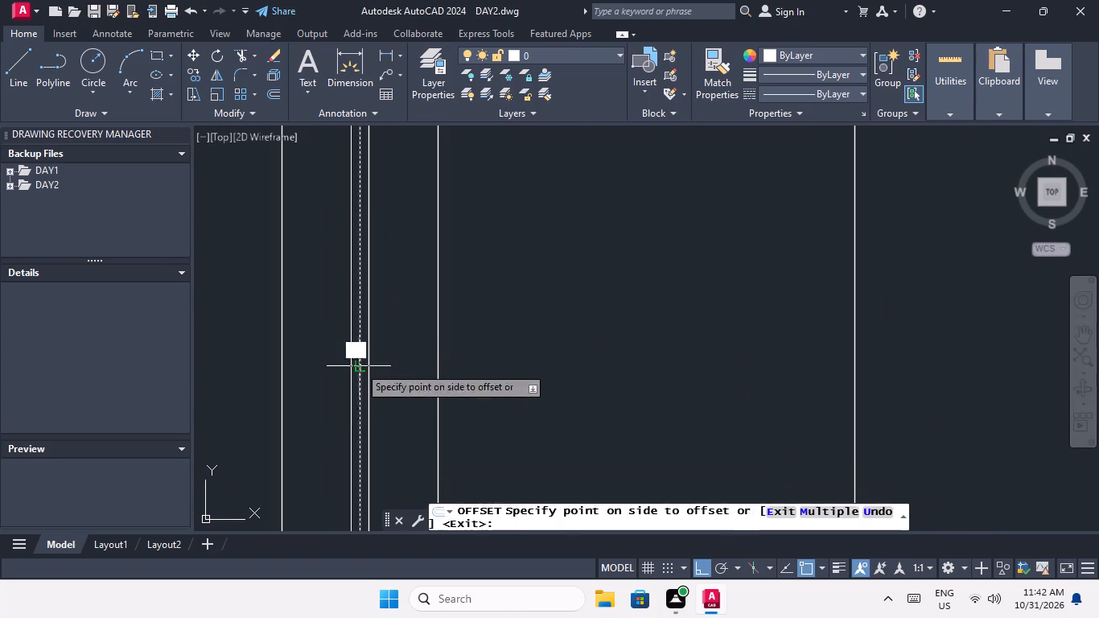
drag(356, 369, 325, 384)
click(302, 395)
scroll(331, 352, down, 3)
Offset the centre line of the bottom-row window in the corridor's east wall 1/2" to both sides.
middle_drag(349, 375, 397, 270)
scroll(402, 253, down, 3)
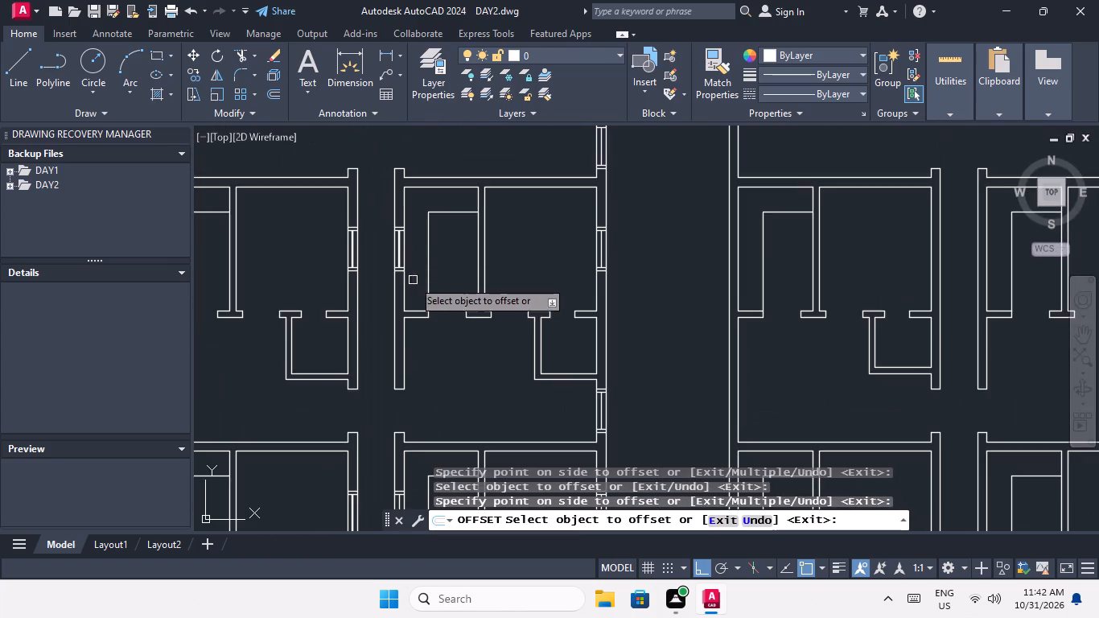
middle_drag(418, 305, 438, 186)
middle_drag(434, 323, 426, 223)
scroll(409, 291, up, 4)
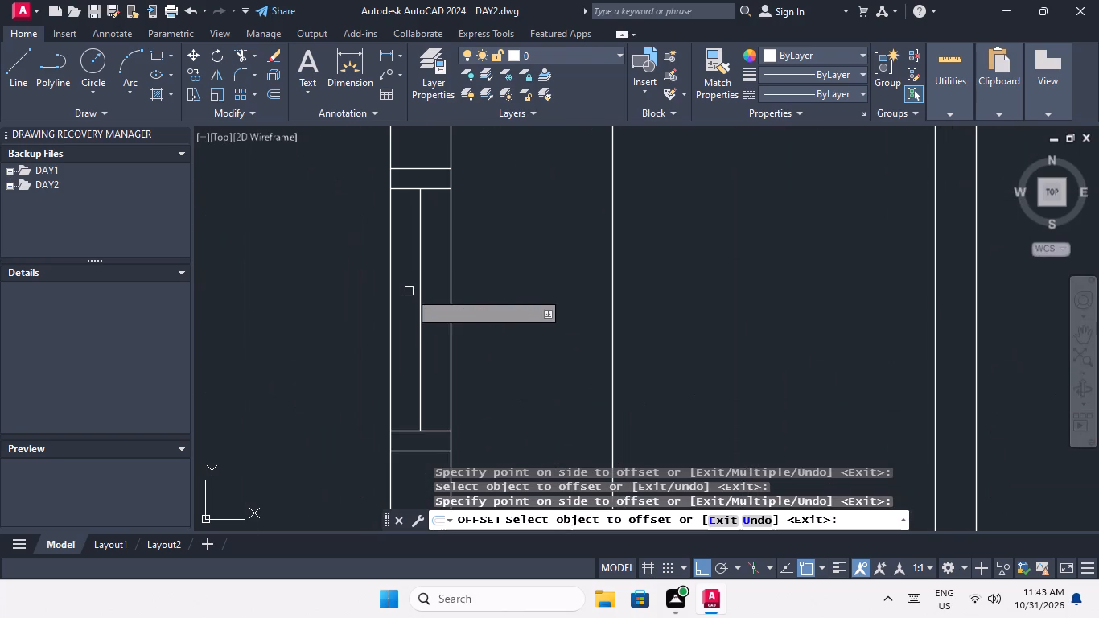
drag(421, 305, 451, 311)
click(484, 308)
scroll(410, 336, up, 2)
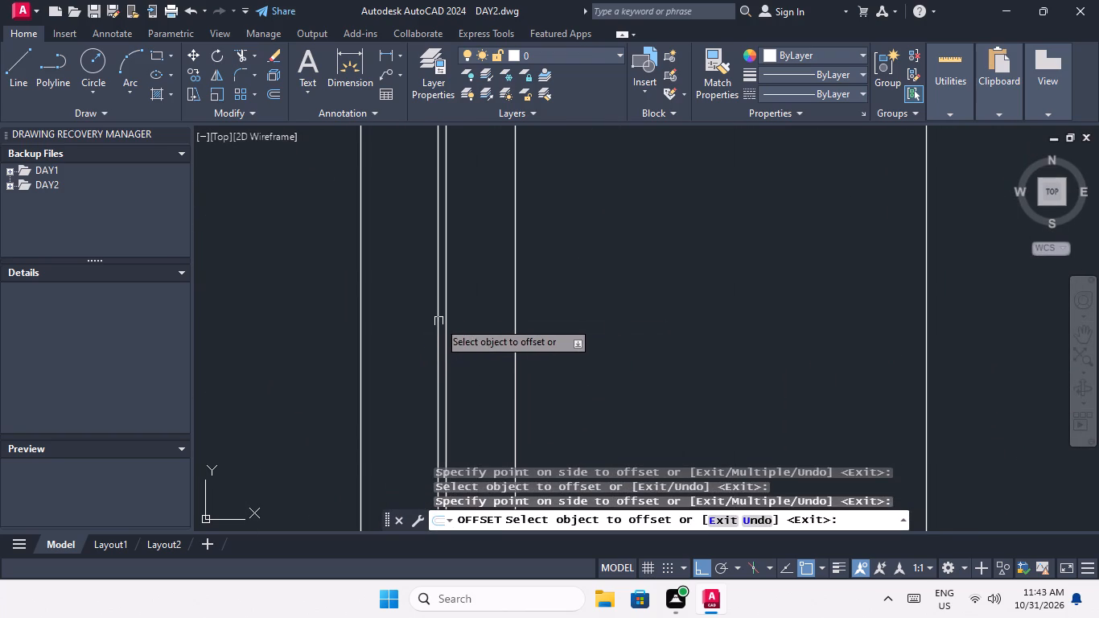
drag(437, 320, 417, 328)
click(381, 343)
scroll(380, 307, down, 4)
Offset the centre line of the bottom-row apartment's lower window in the outer east wall 1/2" to both sides.
middle_drag(366, 343, 366, 307)
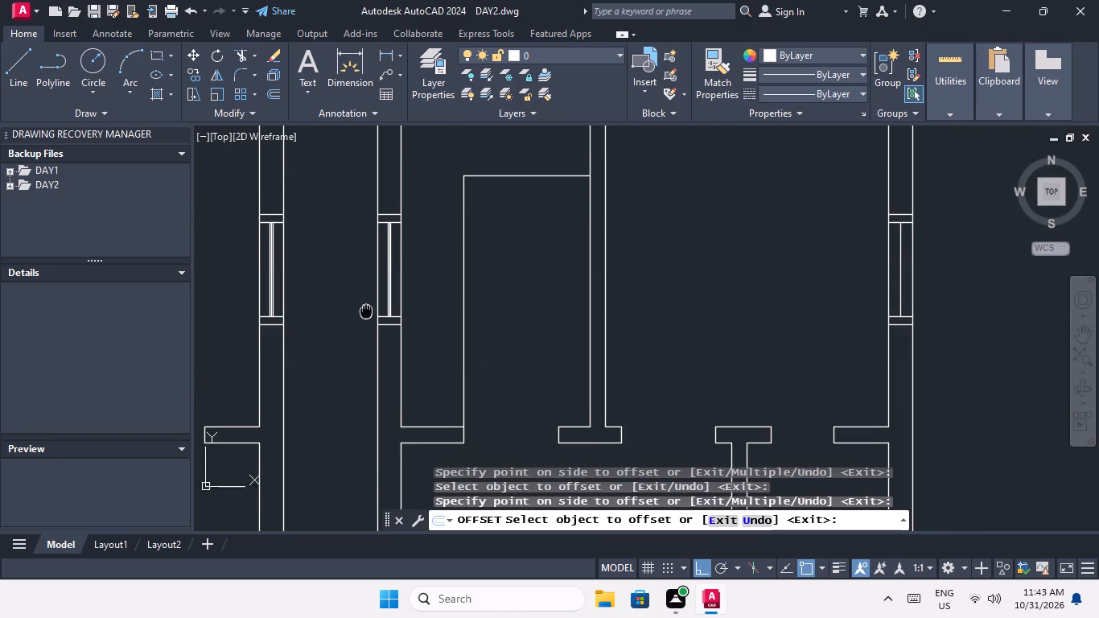
scroll(366, 281, down, 3)
middle_drag(391, 340, 391, 329)
middle_drag(391, 316, 326, 388)
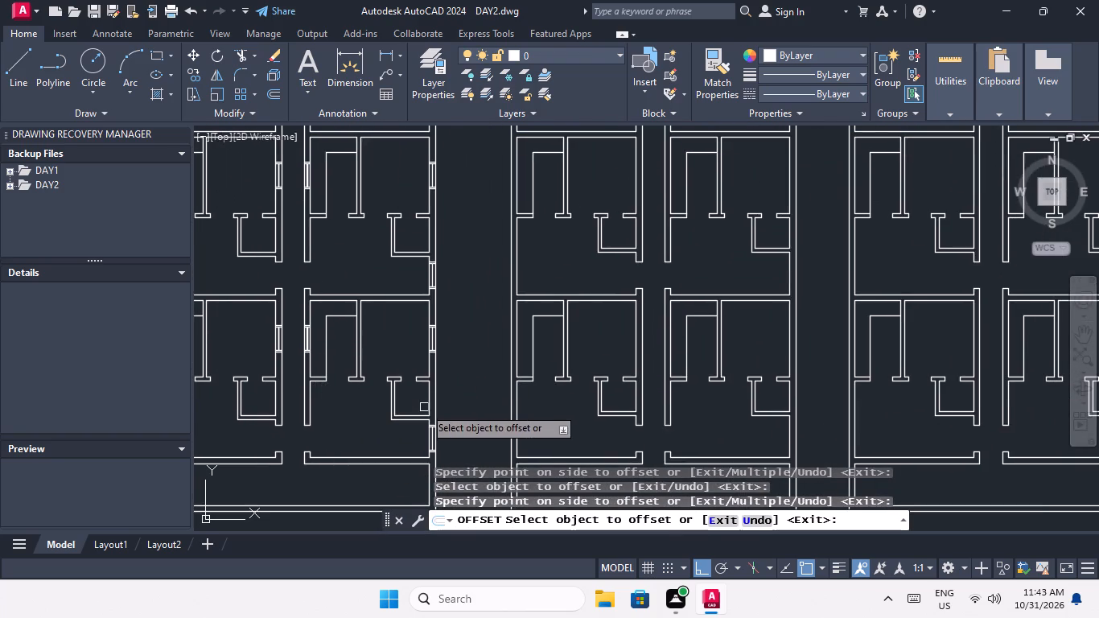
middle_drag(420, 408, 378, 315)
scroll(387, 349, up, 5)
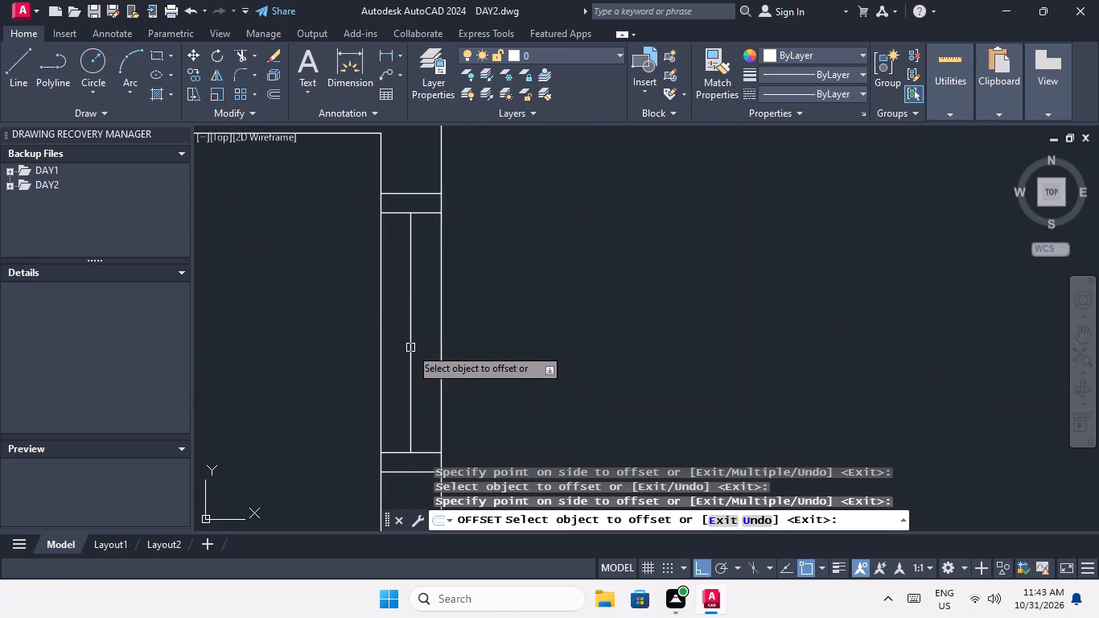
drag(411, 348, 447, 346)
drag(477, 339, 468, 342)
scroll(410, 363, up, 2)
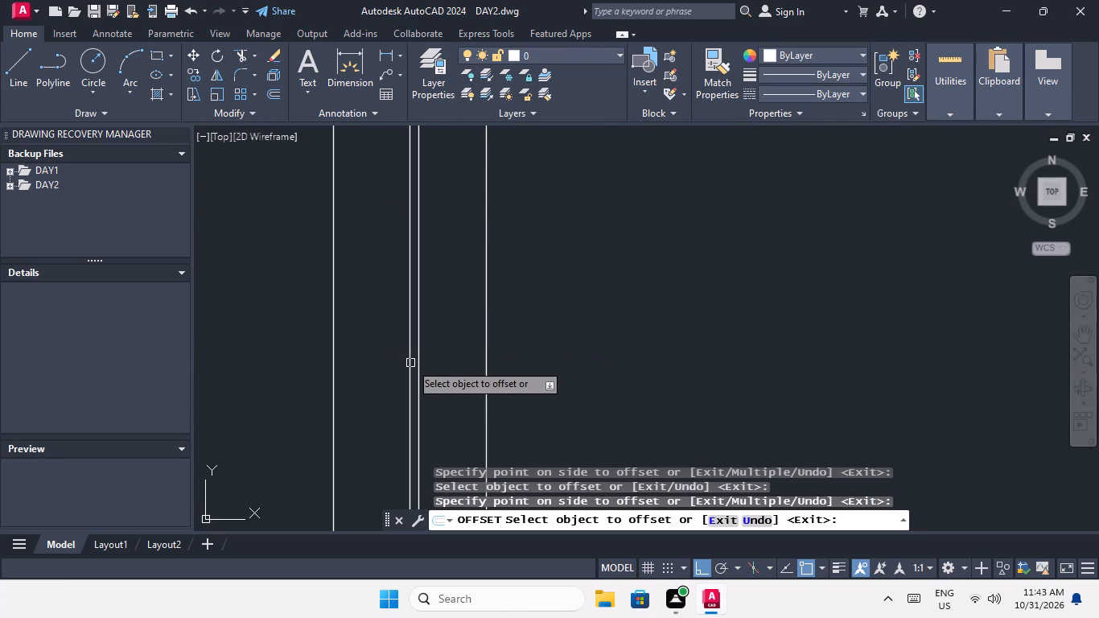
drag(410, 363, 375, 377)
click(360, 382)
scroll(367, 356, down, 3)
Offset the centre line of the bottom-row apartment's upper window in the outer east wall 1/2" to both sides.
middle_drag(411, 348, 425, 419)
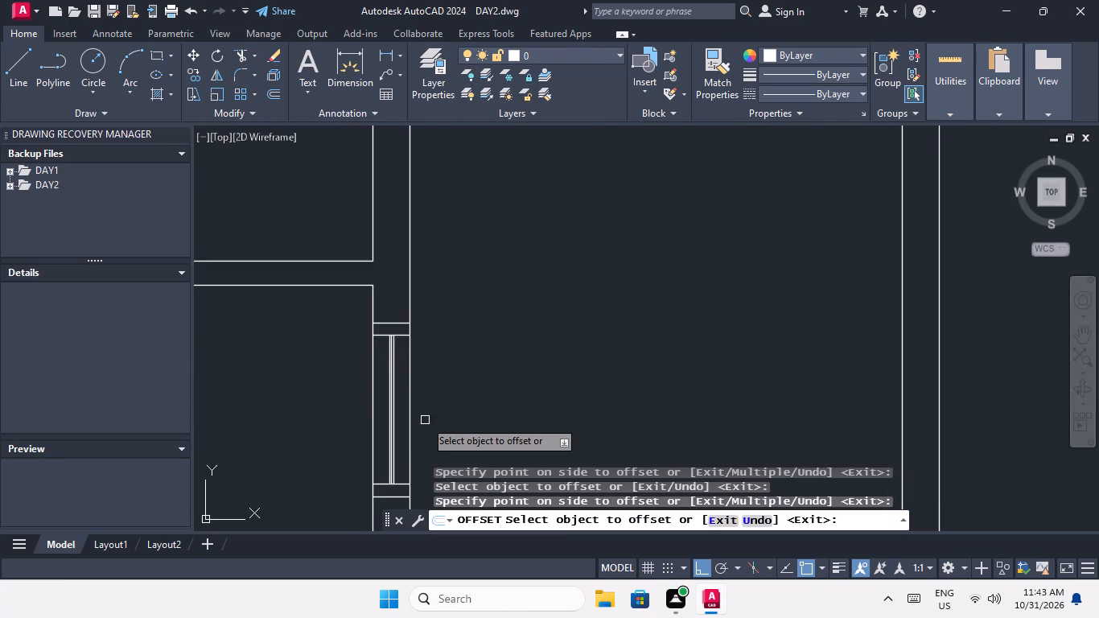
scroll(446, 369, down, 3)
middle_drag(471, 344, 463, 426)
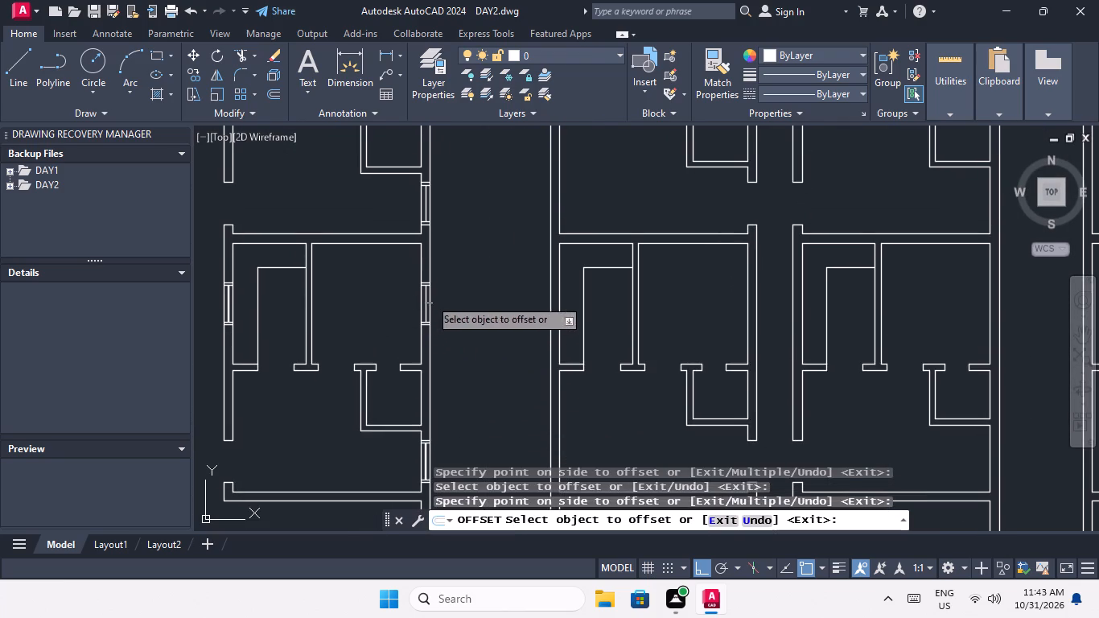
scroll(430, 299, up, 3)
drag(410, 335, 429, 334)
click(464, 332)
scroll(400, 345, up, 3)
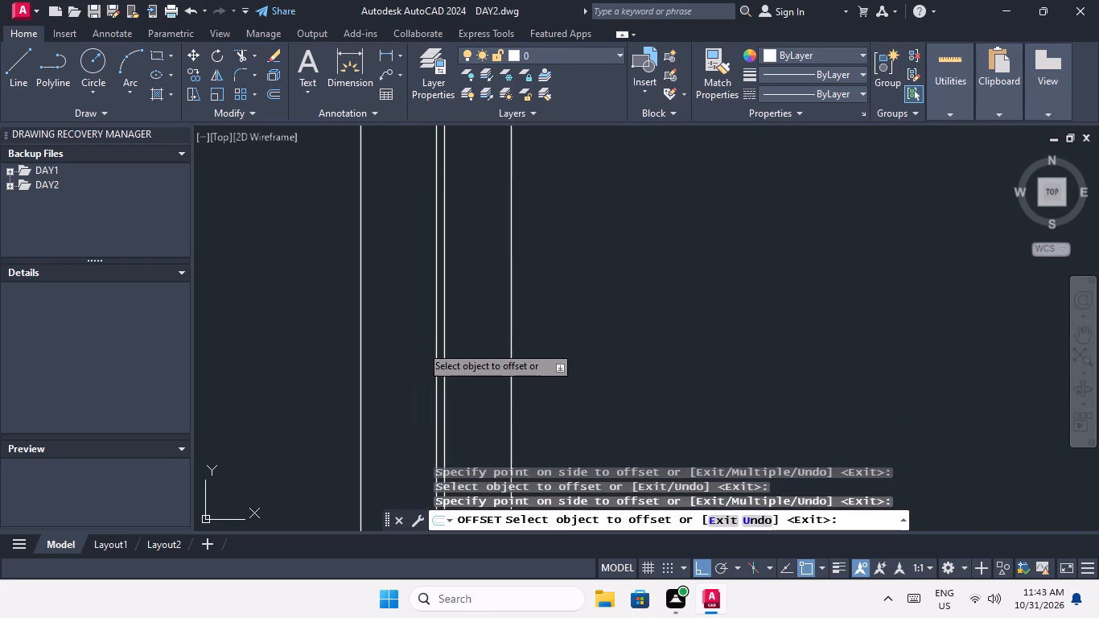
drag(434, 343, 409, 360)
click(391, 370)
scroll(397, 361, down, 4)
Offset the centre line of the third-row apartment's lower window in the outer east wall 1/2" to both sides.
middle_drag(482, 352, 484, 434)
scroll(493, 377, down, 2)
middle_drag(494, 377, 490, 488)
middle_drag(496, 400, 485, 336)
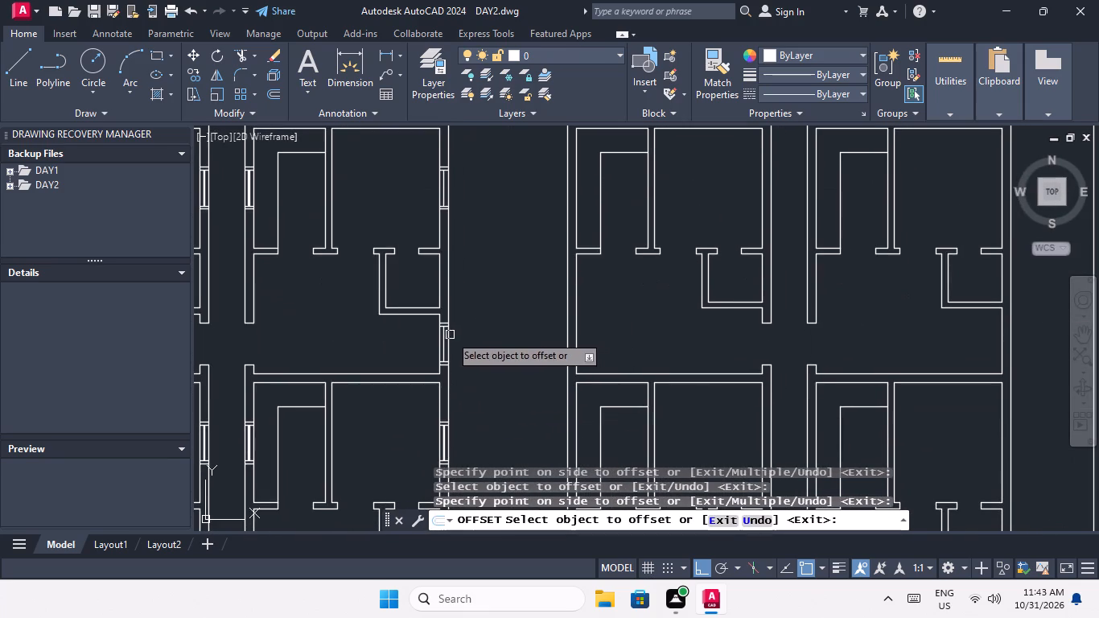
scroll(435, 344, up, 4)
drag(489, 376, 525, 376)
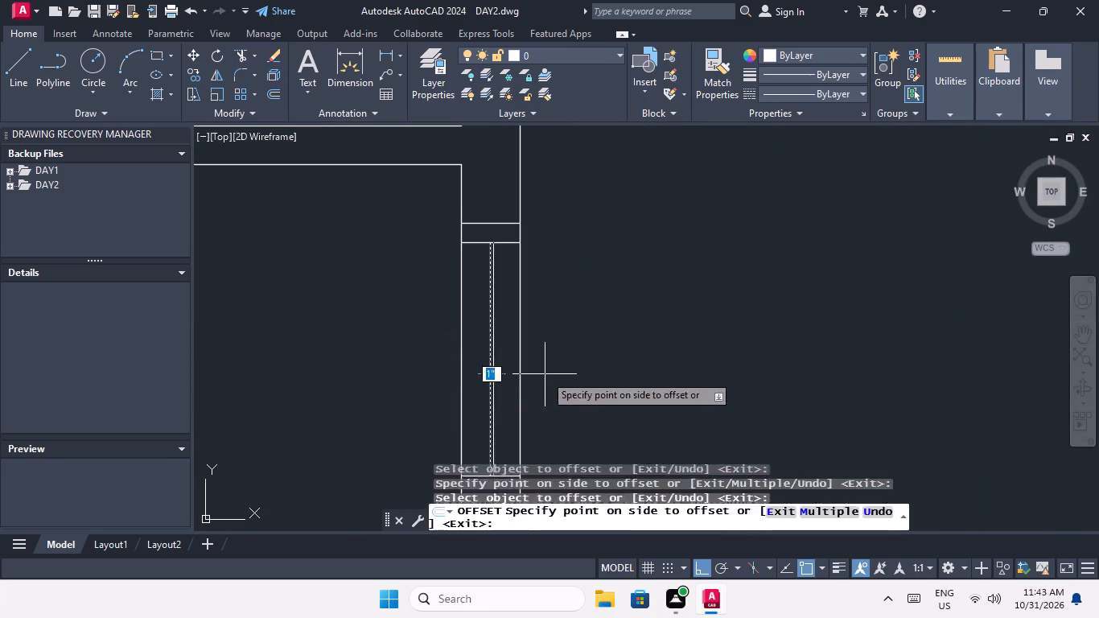
click(558, 373)
scroll(490, 395, up, 2)
drag(488, 395, 460, 408)
click(432, 416)
scroll(446, 388, down, 3)
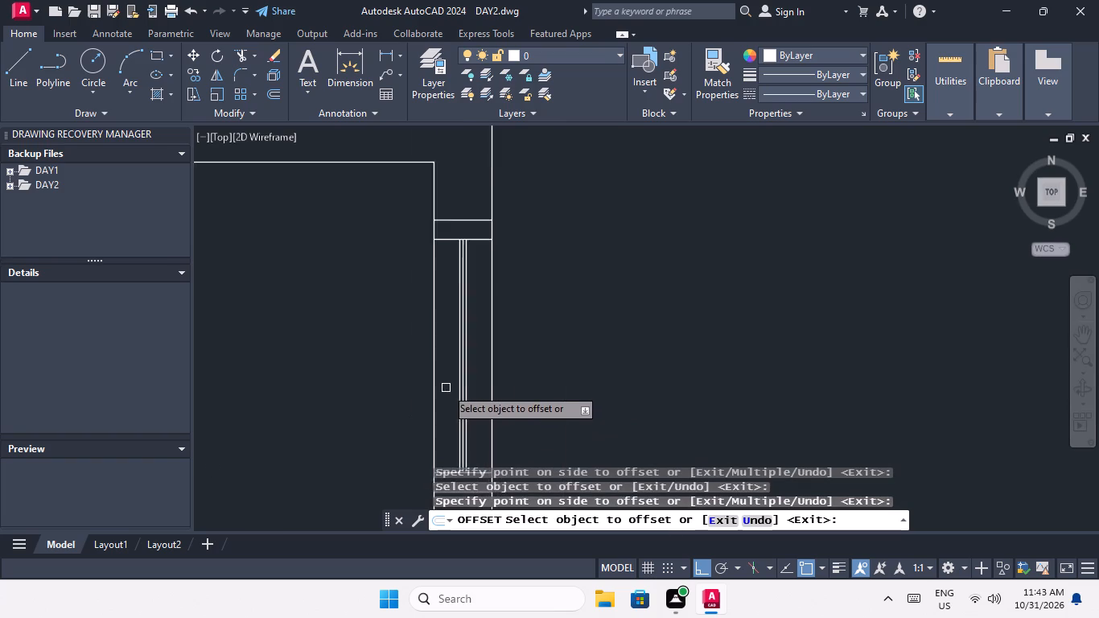
Offset the centre line of the third-row apartment's upper window in the outer east wall 1/2" to both sides.
middle_drag(517, 348, 523, 439)
scroll(541, 374, down, 4)
middle_drag(547, 375, 530, 433)
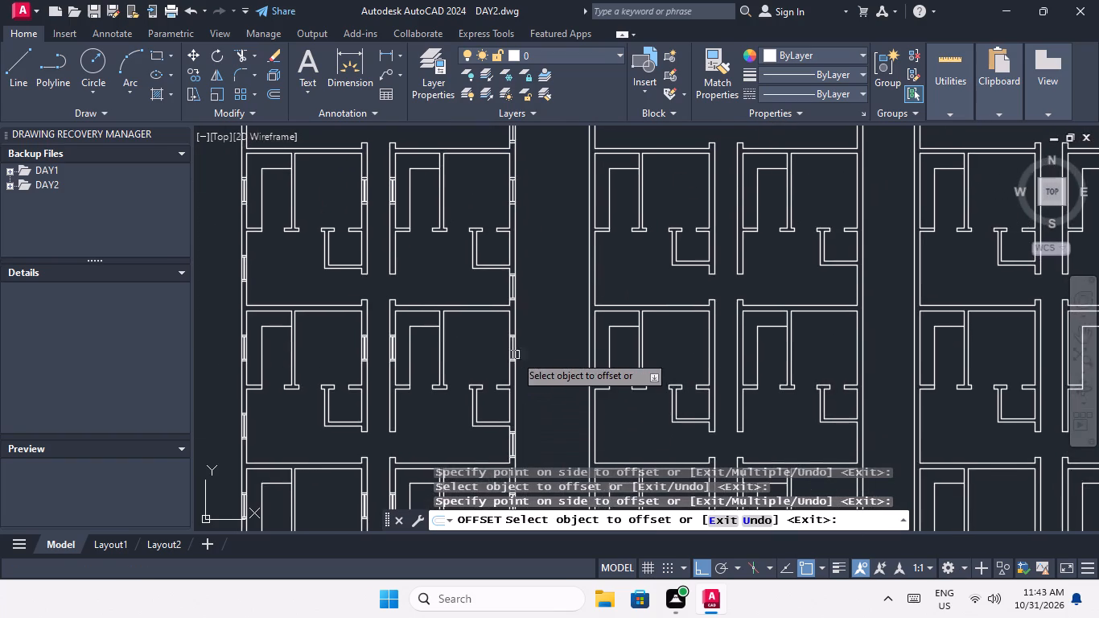
scroll(512, 348, up, 5)
drag(511, 362, 537, 362)
click(565, 360)
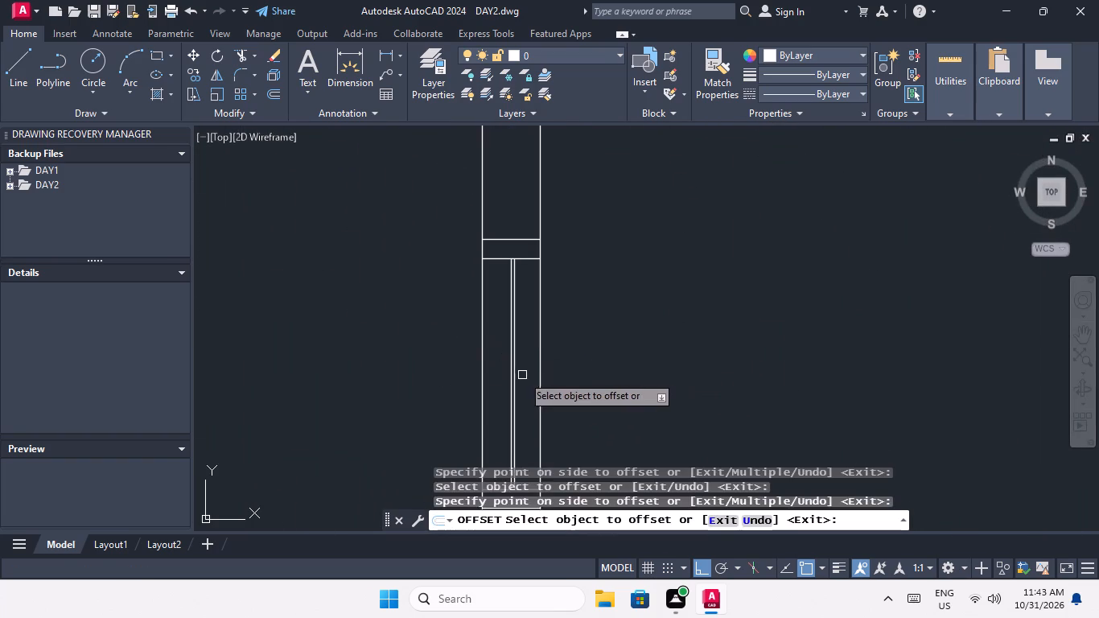
scroll(521, 375, up, 2)
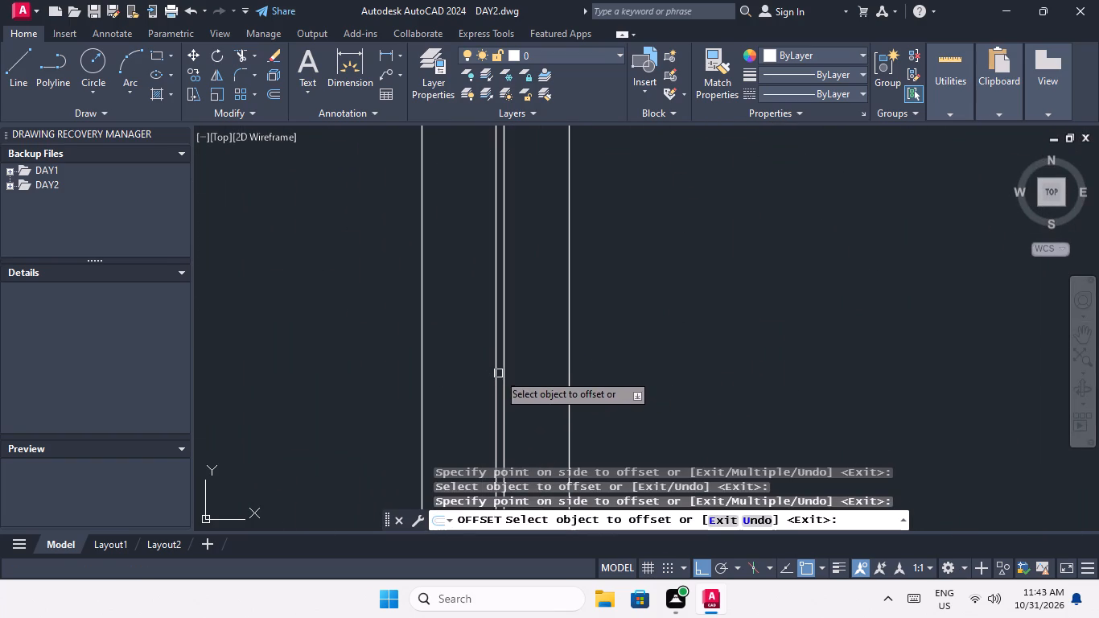
drag(497, 373, 473, 385)
click(464, 389)
Offset the centre line of the second-row apartment's lower window in the outer east wall 1/2" to both sides.
scroll(467, 388, down, 4)
middle_drag(529, 335, 524, 412)
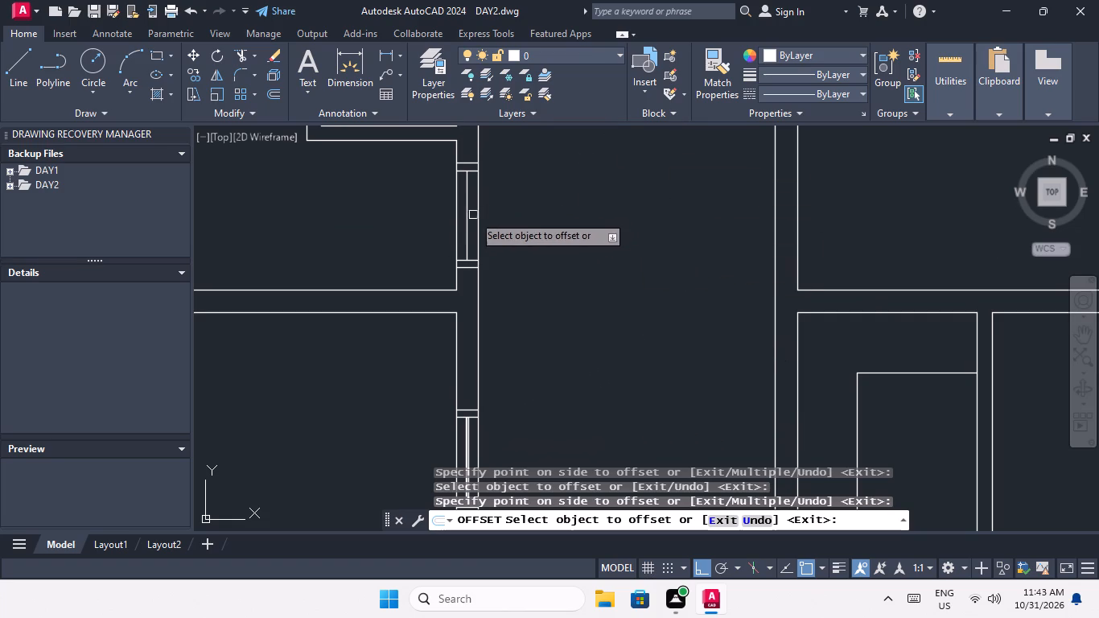
scroll(471, 215, up, 2)
drag(460, 220, 481, 222)
click(499, 221)
scroll(457, 234, up, 3)
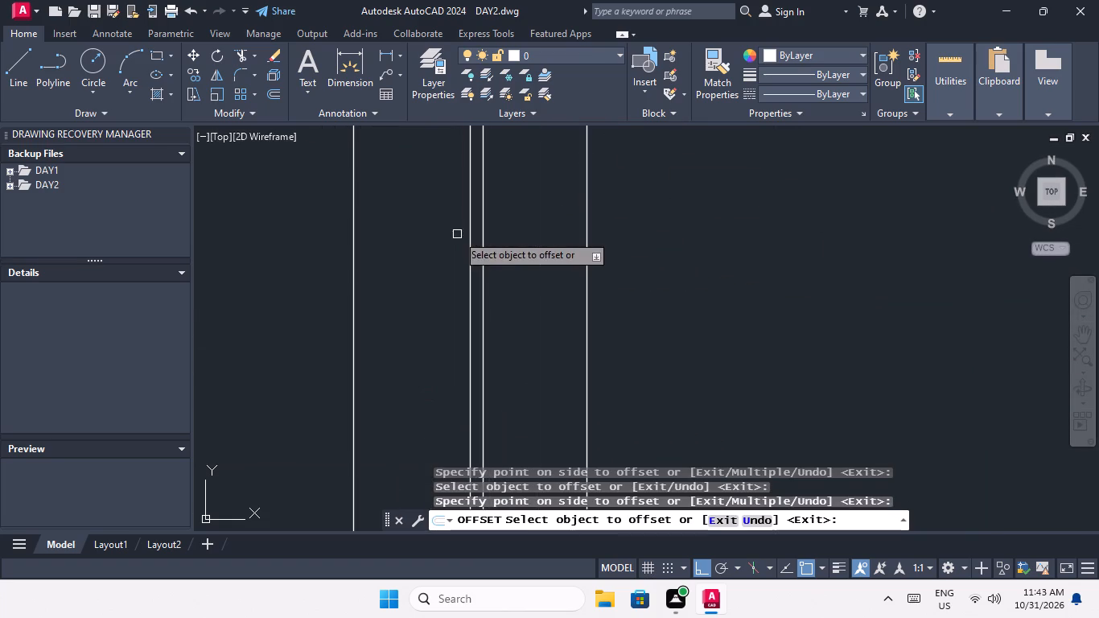
drag(469, 233, 454, 241)
click(434, 249)
Offset the centre line of the second-row apartment's upper window in the outer east wall 1/2" to both sides.
scroll(438, 238, down, 4)
middle_drag(448, 251, 479, 346)
scroll(477, 339, down, 1)
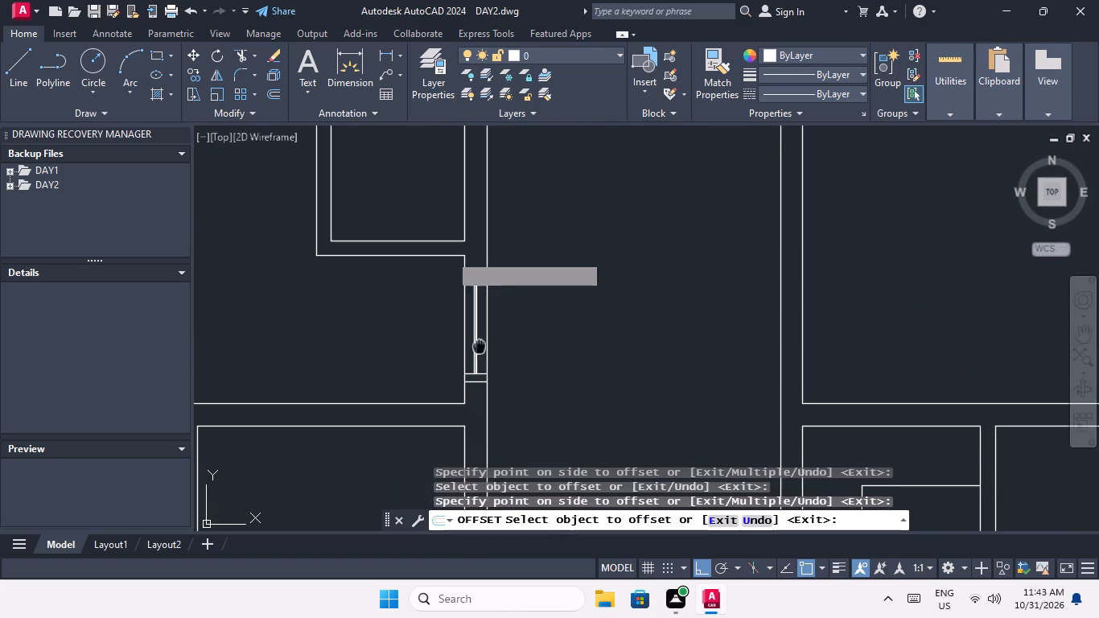
scroll(505, 298, down, 3)
middle_drag(527, 289, 518, 373)
scroll(494, 299, up, 5)
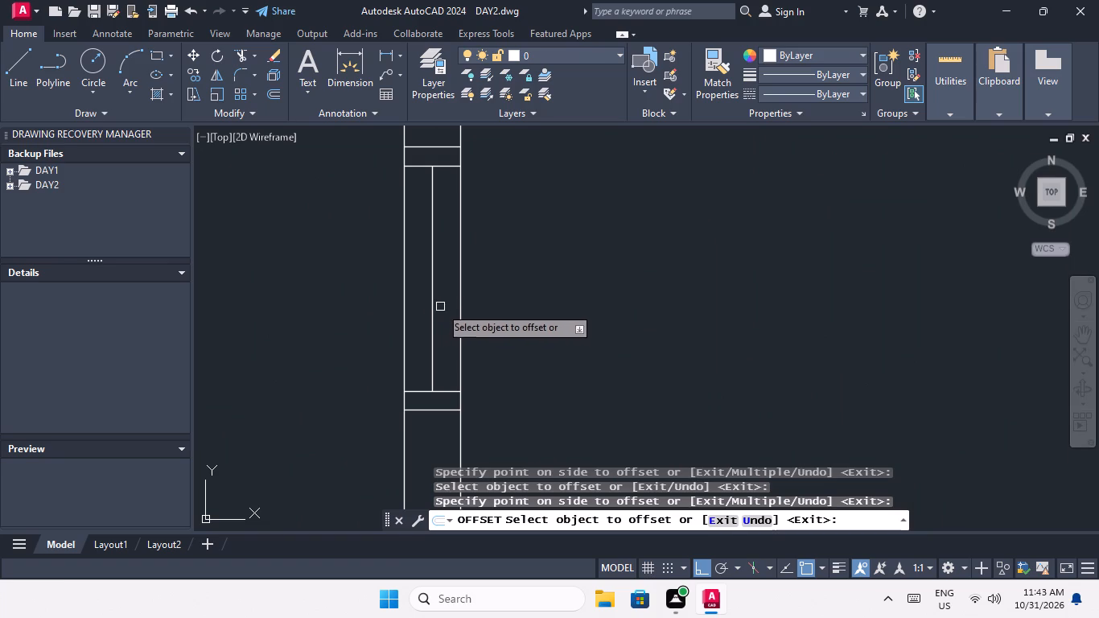
click(434, 309)
click(463, 307)
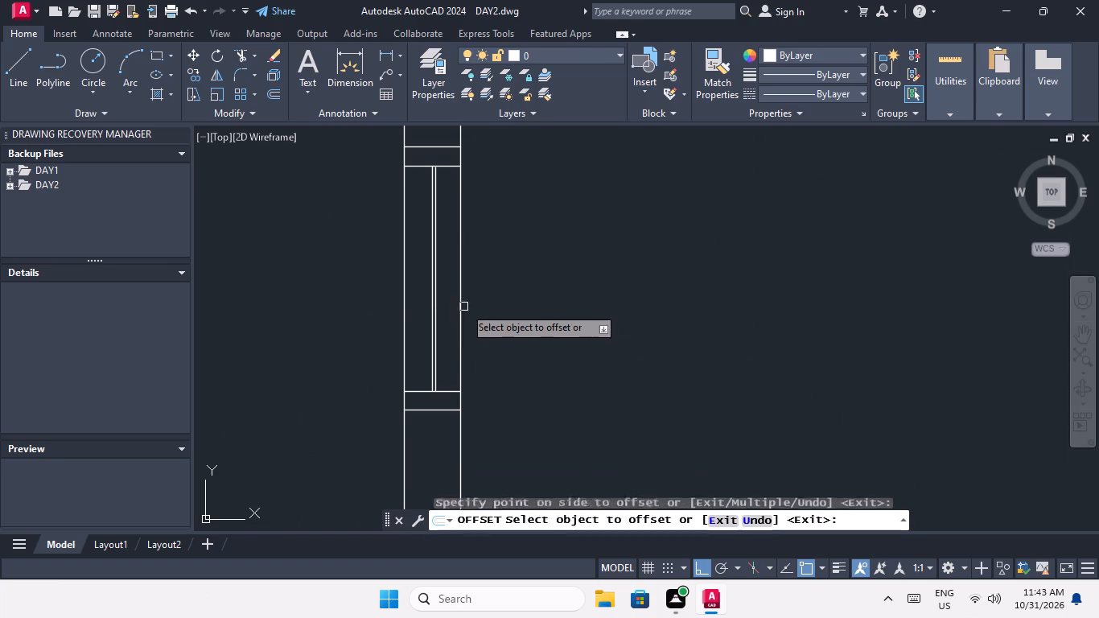
scroll(442, 318, up, 3)
drag(405, 328, 373, 348)
click(364, 352)
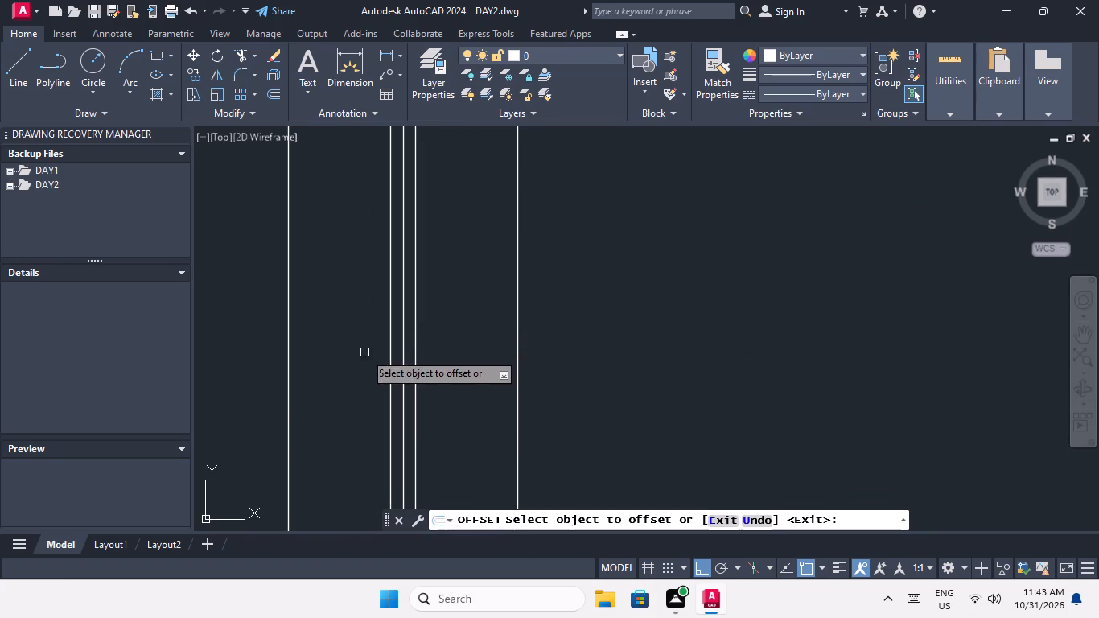
Offset the centre line of the top-row apartment's lower window in the outer east wall 1/2" to both sides.
scroll(378, 328, down, 4)
middle_drag(469, 322, 490, 403)
scroll(498, 338, down, 3)
middle_drag(503, 338, 502, 391)
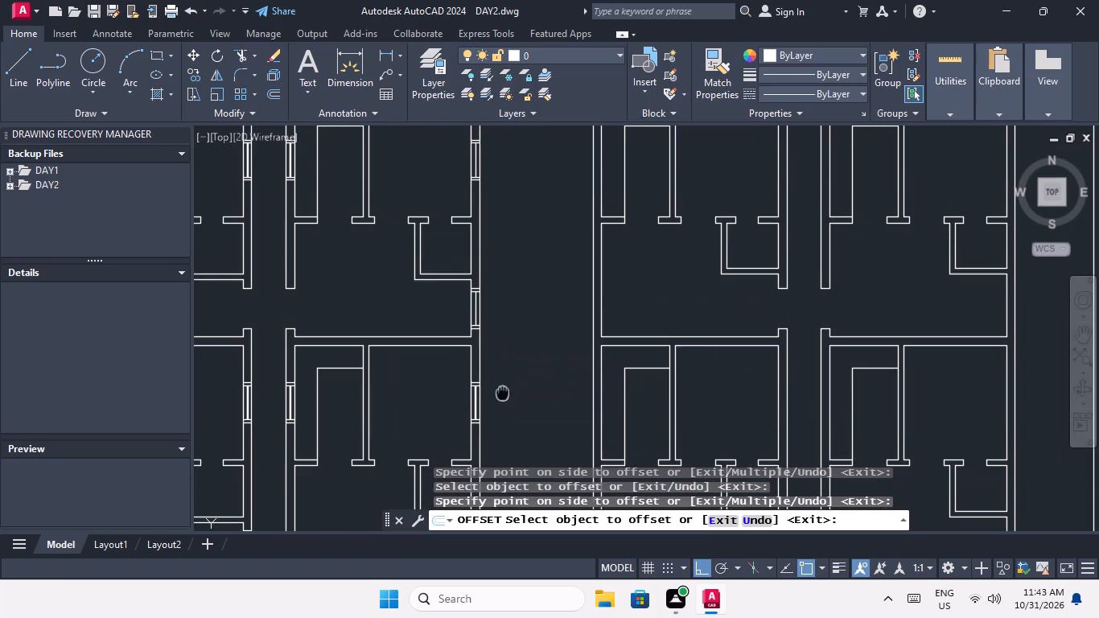
middle_drag(502, 391, 502, 392)
scroll(478, 314, up, 4)
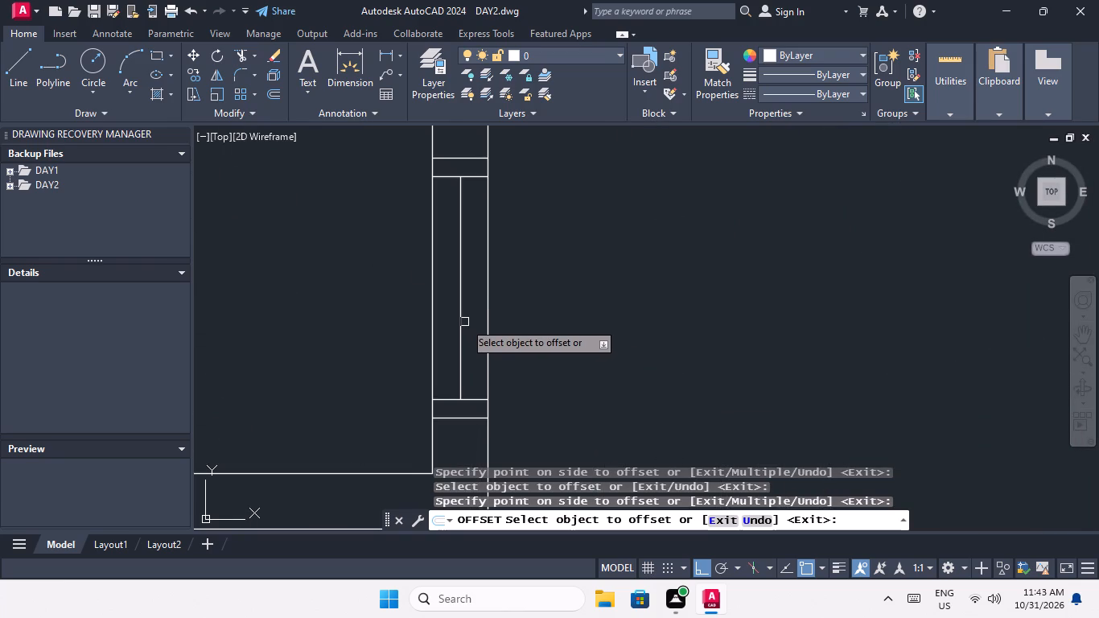
drag(461, 325, 482, 326)
click(491, 326)
scroll(471, 332, up, 3)
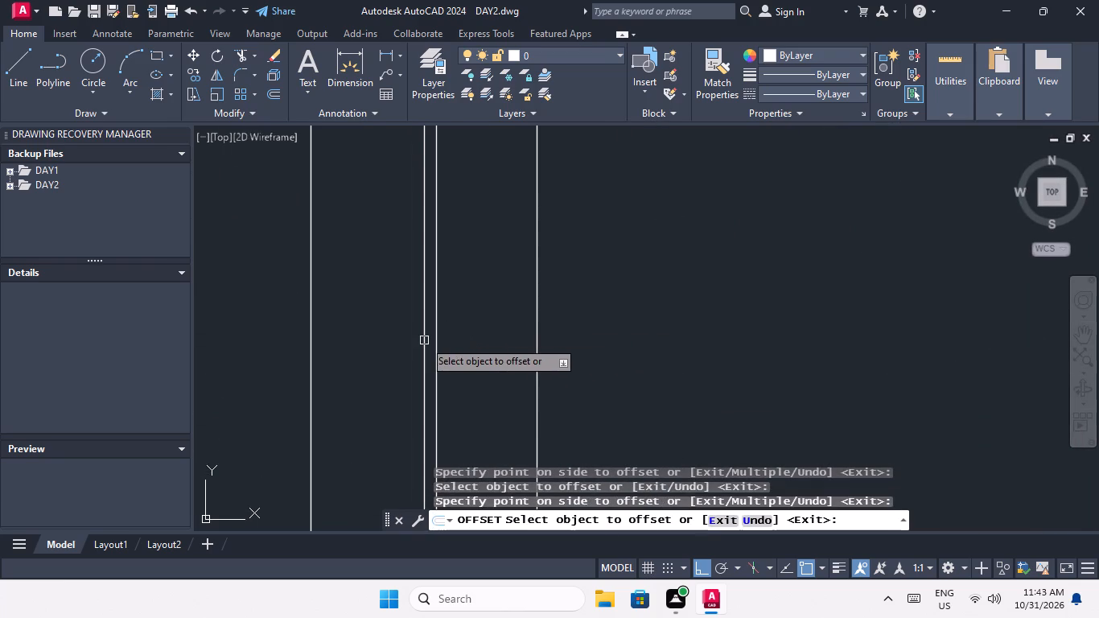
drag(424, 340, 405, 356)
click(391, 364)
Offset the centre line of the top-row apartment's upper window in the outer east wall 1/2" to both sides, ending the Offset command.
scroll(408, 343, down, 5)
middle_drag(510, 351, 519, 434)
scroll(517, 376, down, 2)
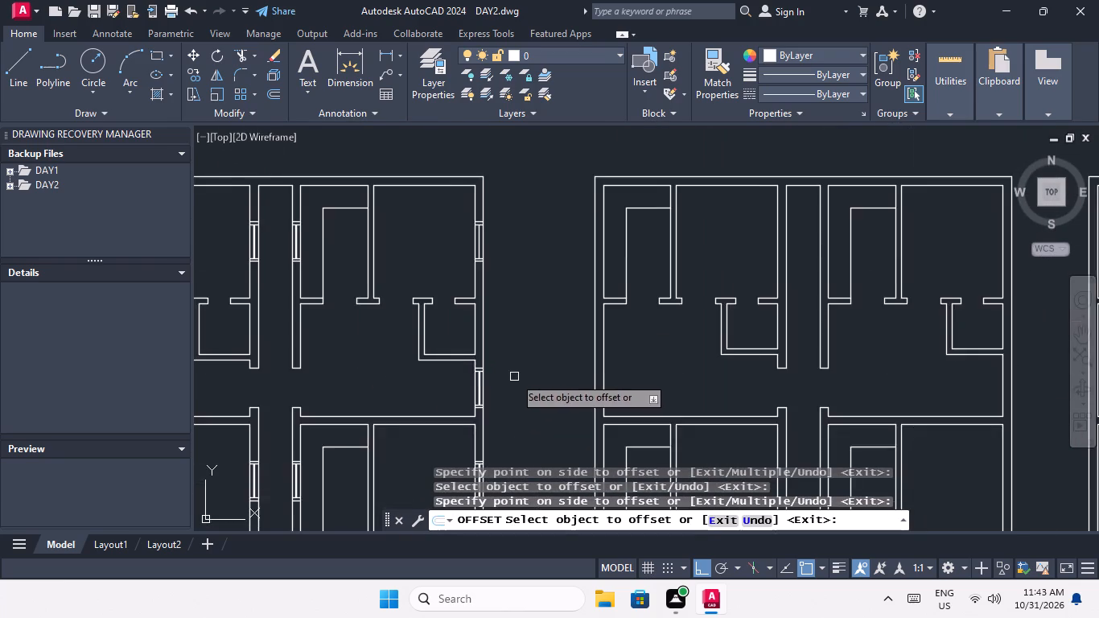
middle_drag(512, 378, 520, 422)
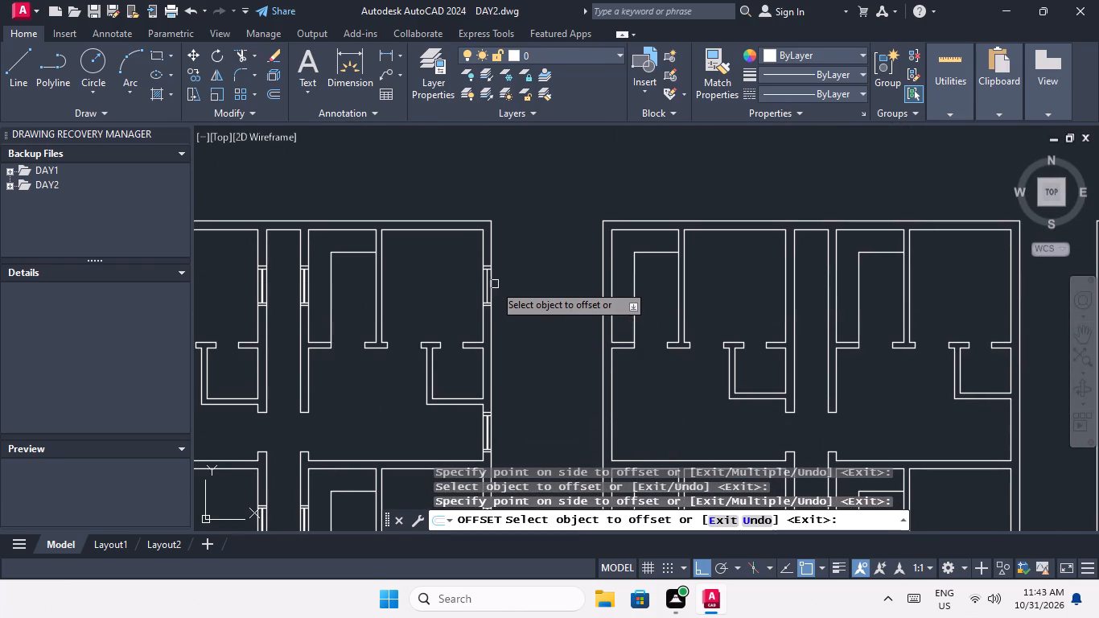
scroll(480, 284, up, 4)
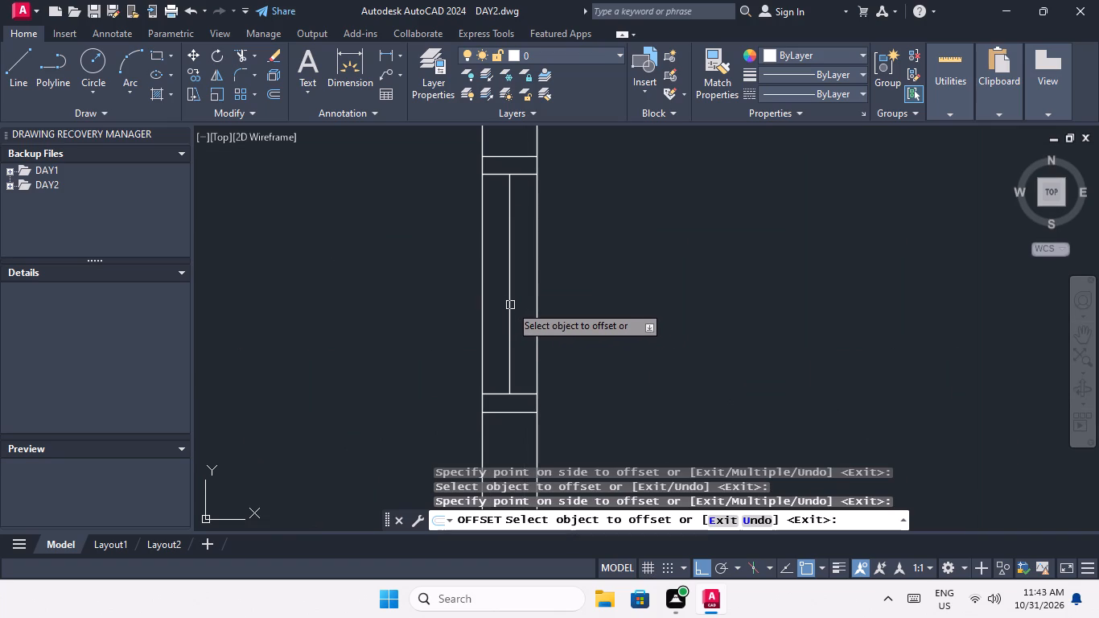
drag(510, 306, 524, 305)
click(573, 299)
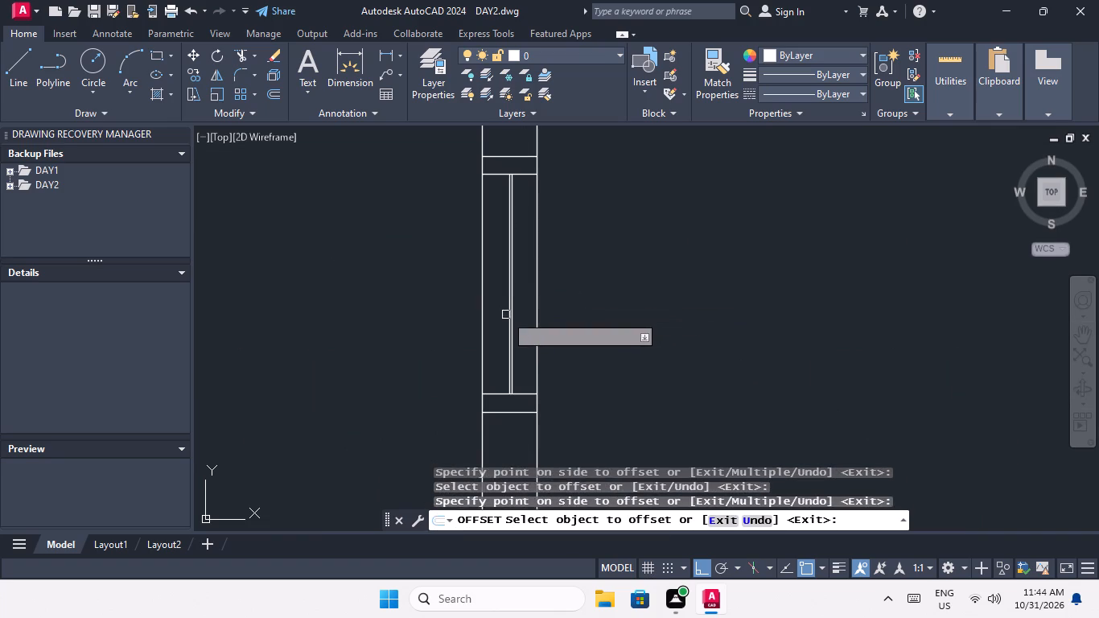
scroll(503, 313, up, 3)
drag(522, 312, 500, 325)
click(451, 348)
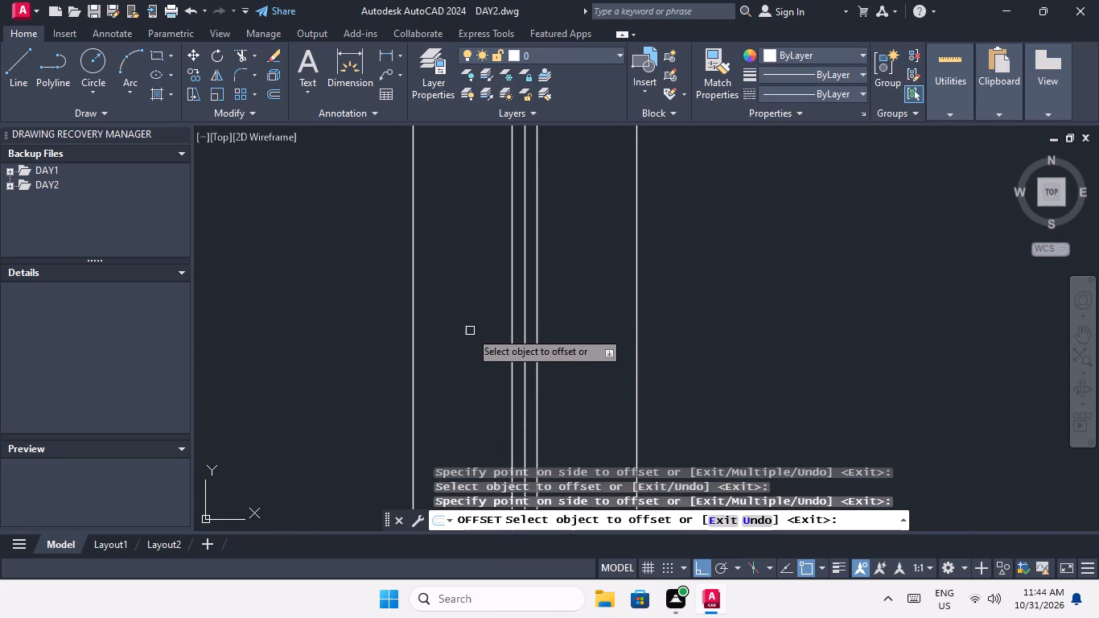
scroll(470, 331, down, 2)
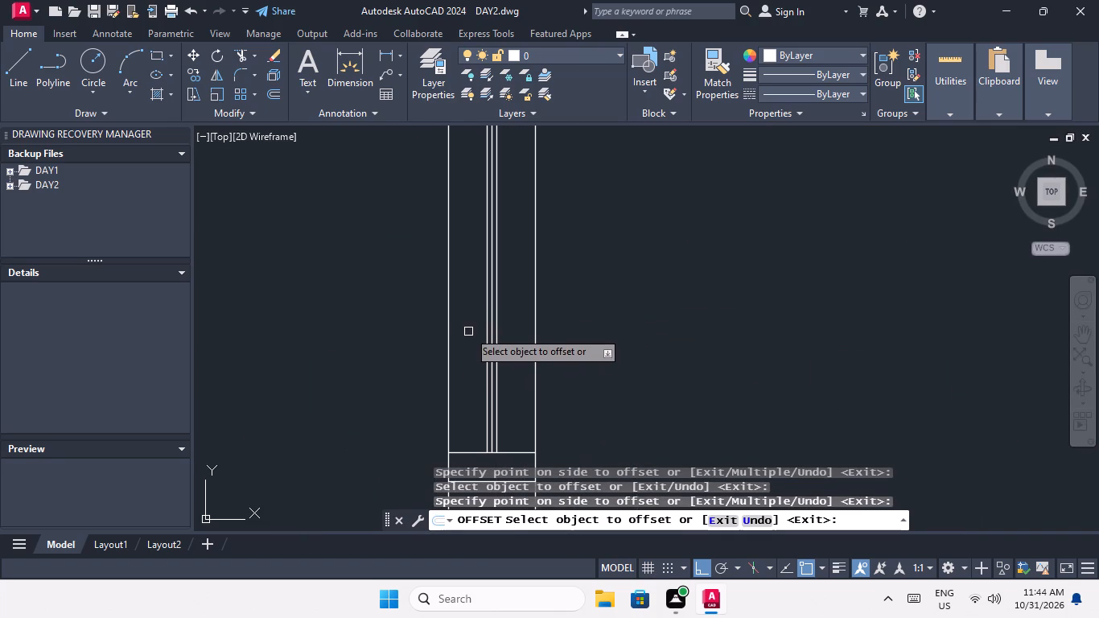
key(Escape)
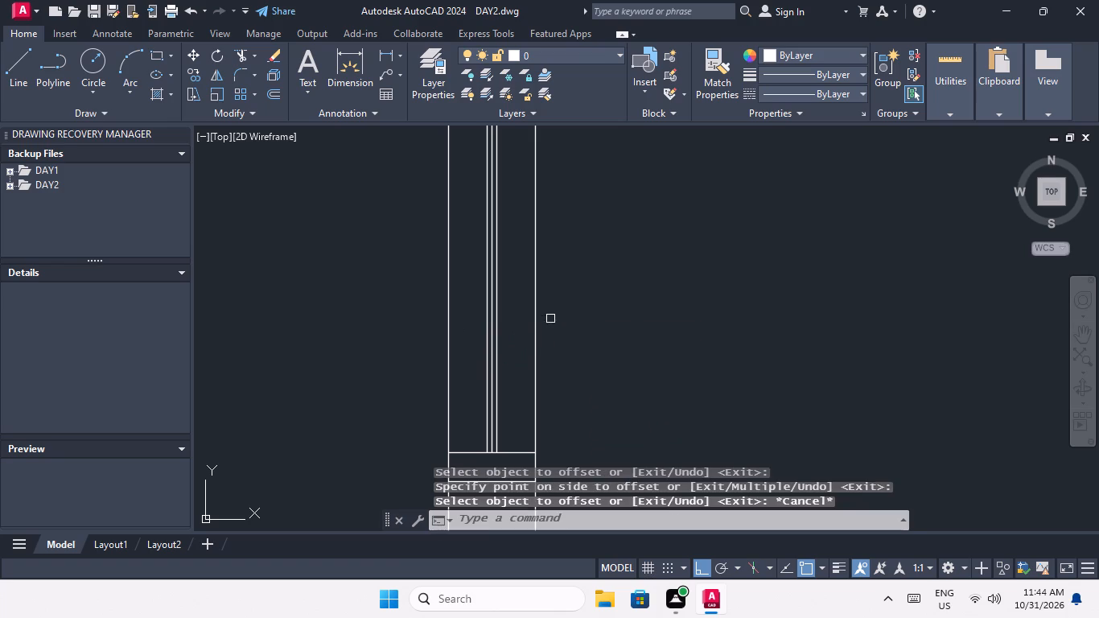
Examine the block's finished windows and the neighbouring apartment blocks to the east.
scroll(554, 309, down, 3)
middle_drag(563, 319, 566, 293)
scroll(568, 276, down, 3)
right_click(595, 313)
middle_drag(595, 313, 599, 225)
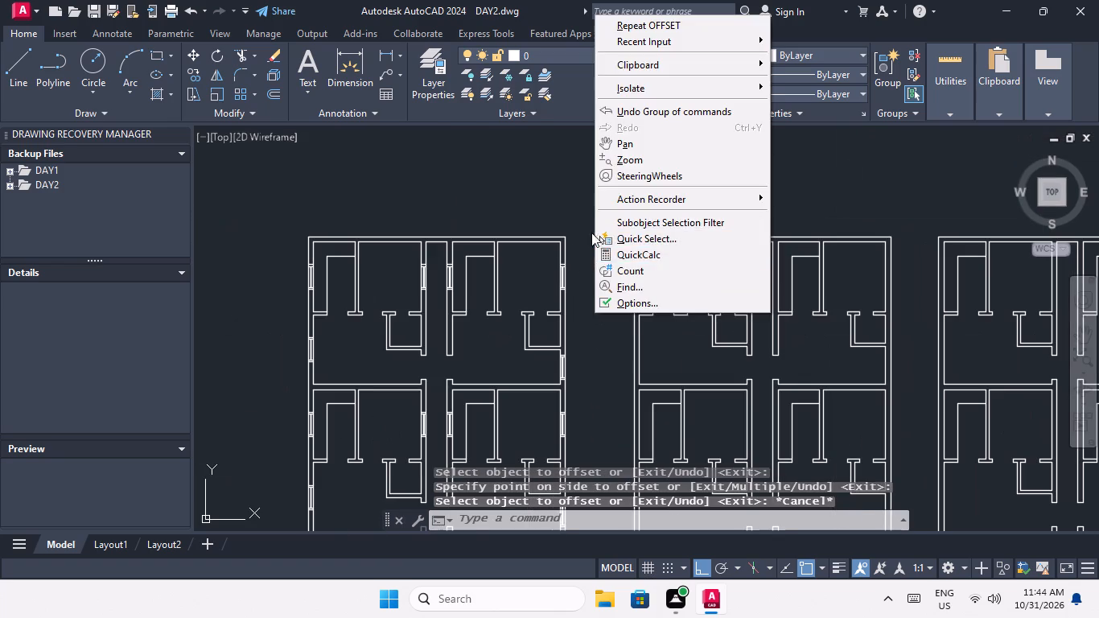
key(Escape)
middle_drag(582, 313, 556, 236)
scroll(557, 249, down, 3)
middle_drag(561, 282, 471, 279)
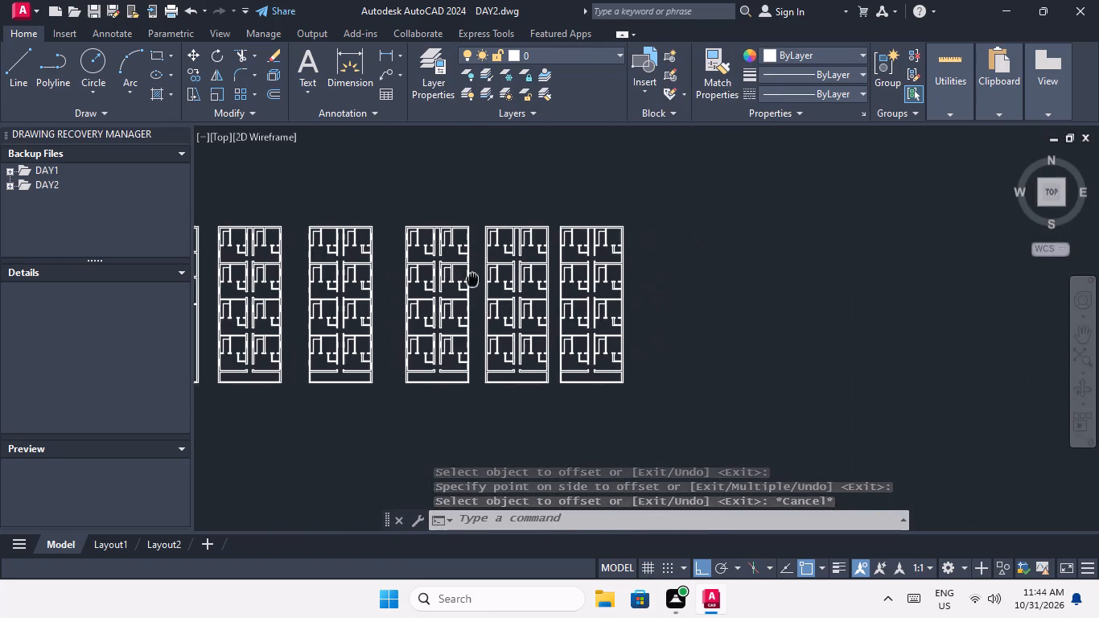
middle_drag(471, 279, 451, 281)
scroll(484, 245, up, 3)
middle_drag(482, 266, 467, 340)
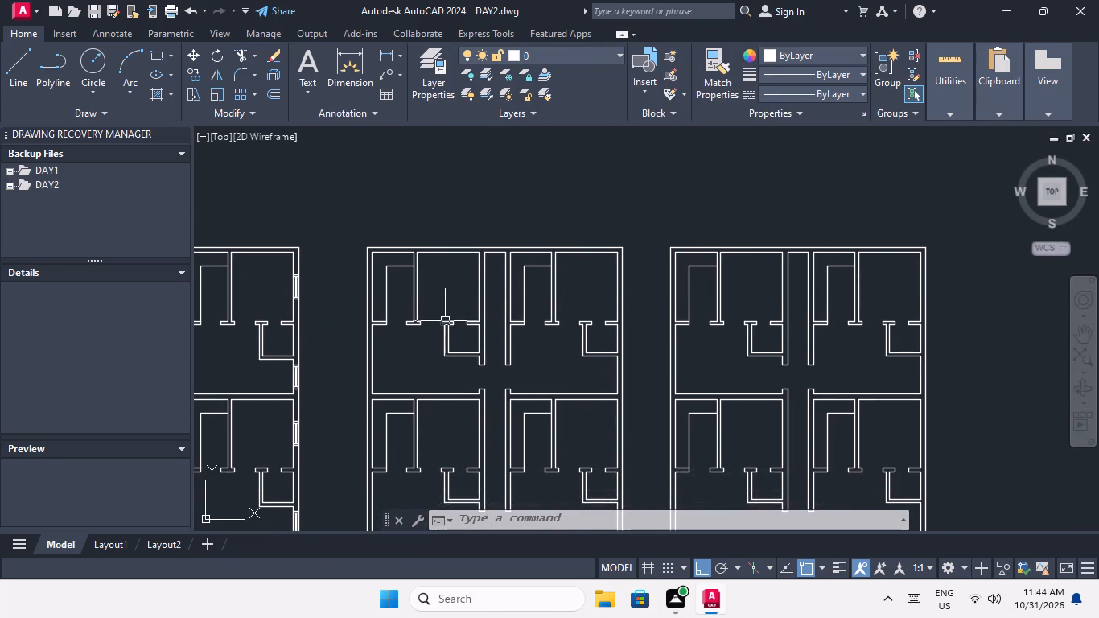
key(Escape)
middle_drag(446, 318, 524, 319)
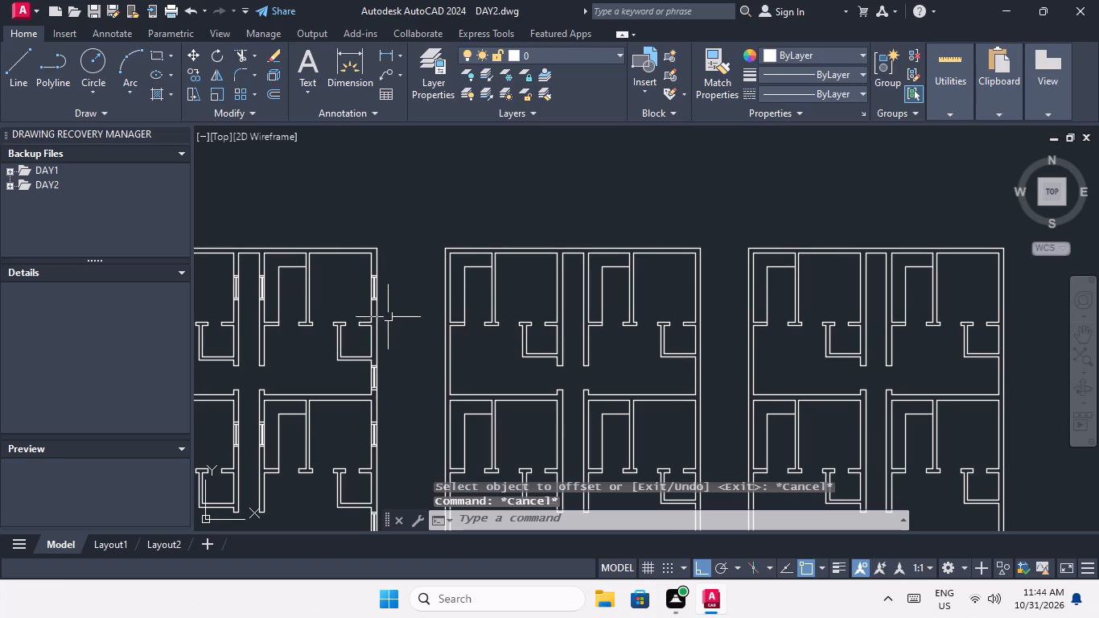
scroll(377, 299, up, 4)
middle_drag(466, 302, 470, 320)
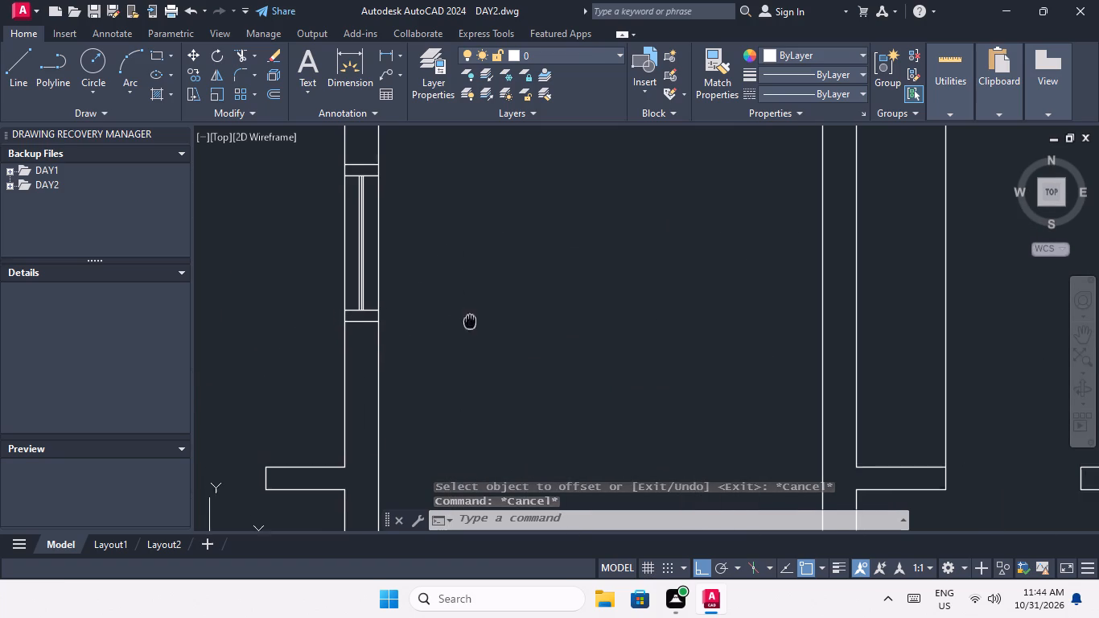
middle_drag(470, 320, 469, 364)
key(Escape)
In the next block east, draw a line across the outer west wall at the midpoint of the top-row apartment's upper room wall.
scroll(599, 325, down, 1)
middle_drag(598, 325, 424, 353)
scroll(410, 336, down, 1)
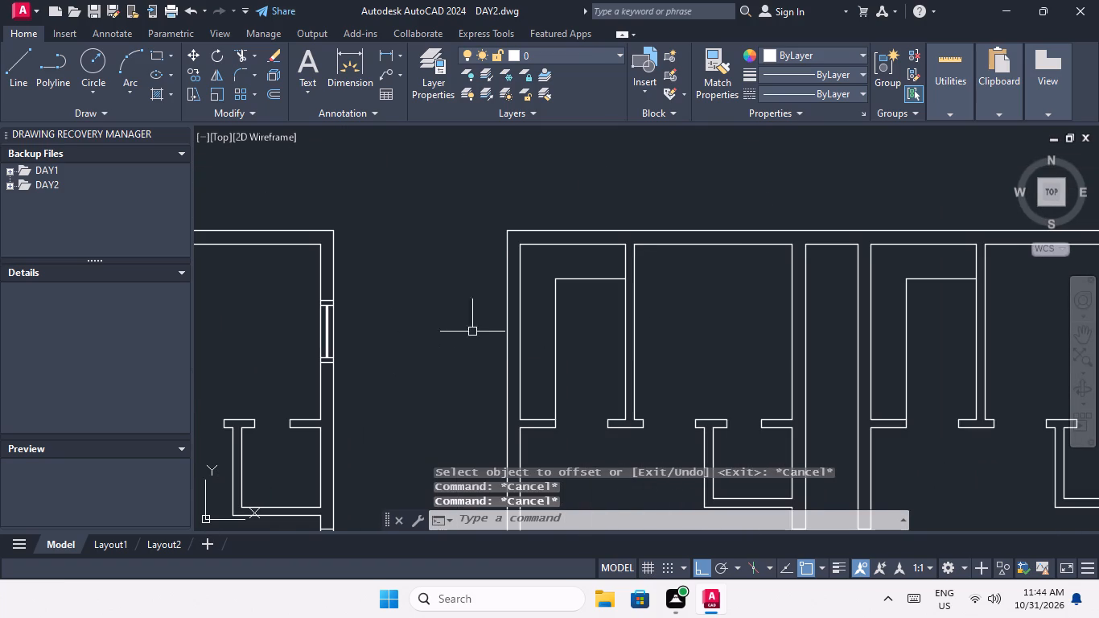
key(l)
key(space)
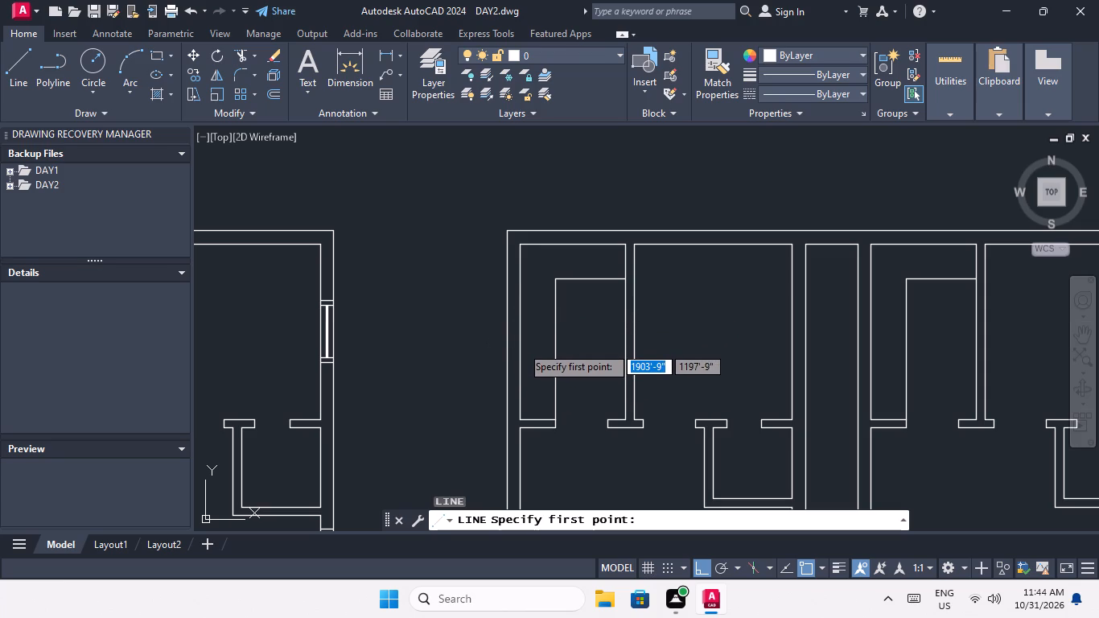
click(522, 332)
scroll(496, 329, up, 2)
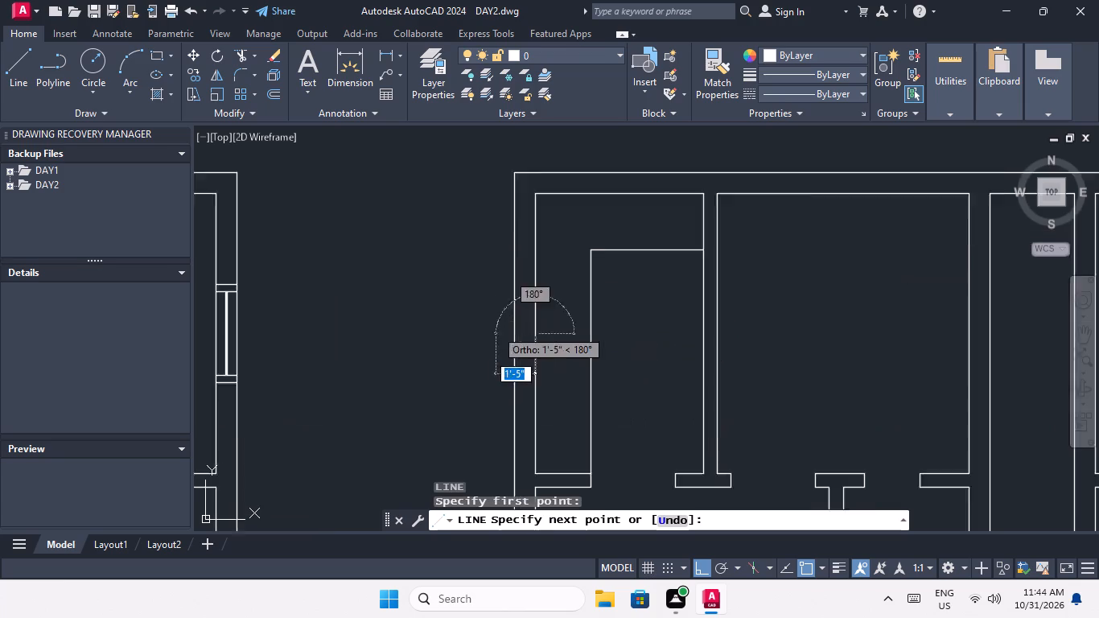
scroll(496, 329, up, 1)
click(540, 340)
key(space)
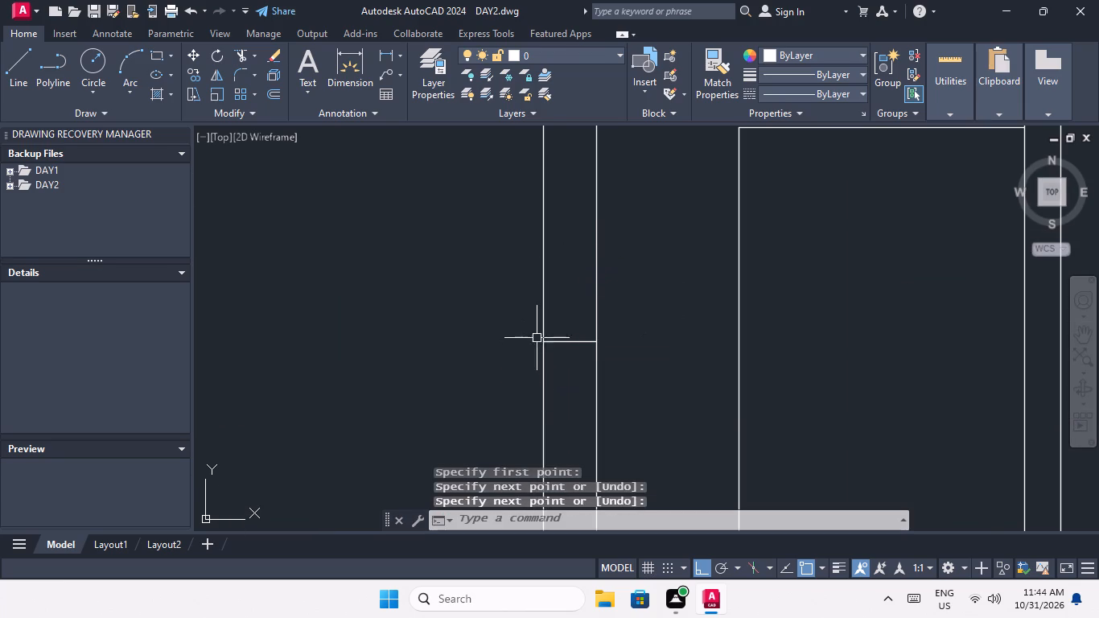
Draw a 9" line across the corridor's west wall at the midpoint of the same top-row apartment's upper room wall.
scroll(521, 320, down, 3)
middle_drag(535, 344, 410, 360)
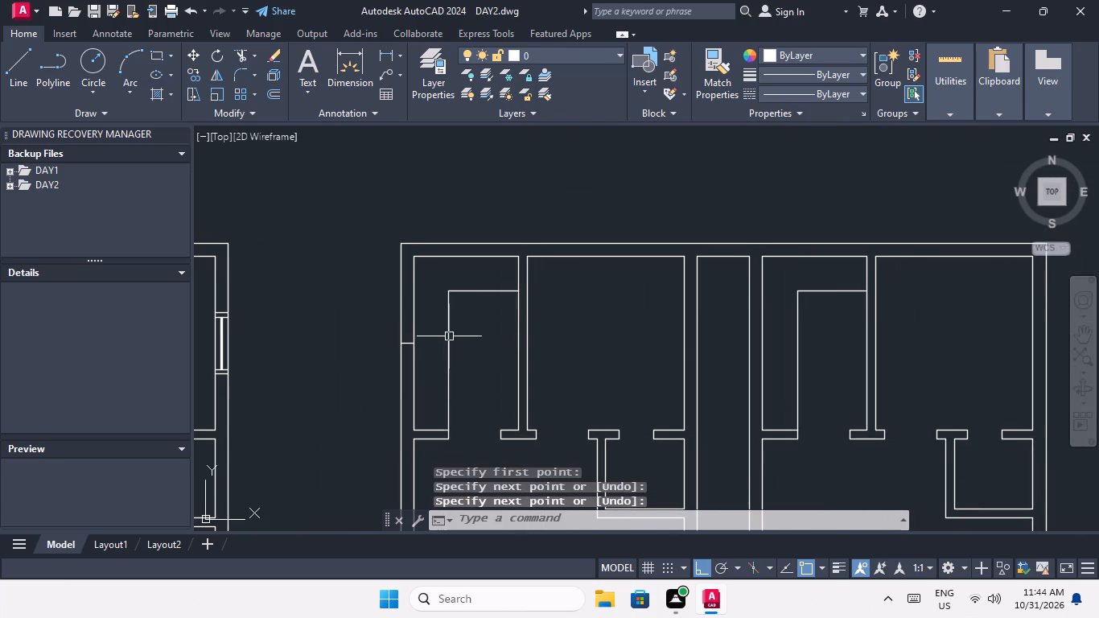
key(space)
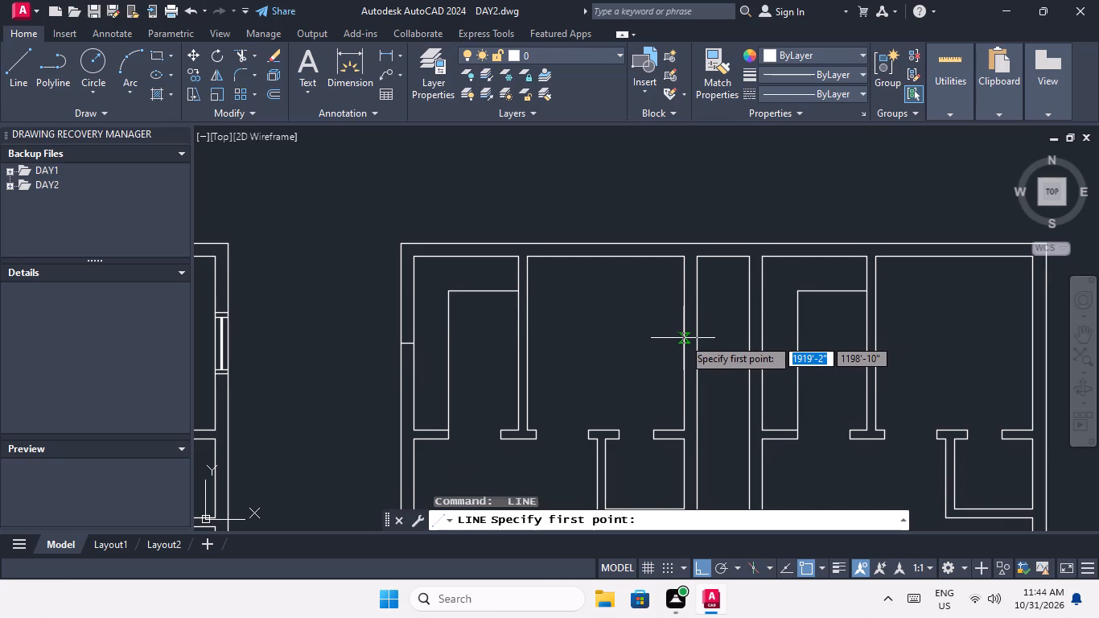
middle_drag(683, 348, 521, 377)
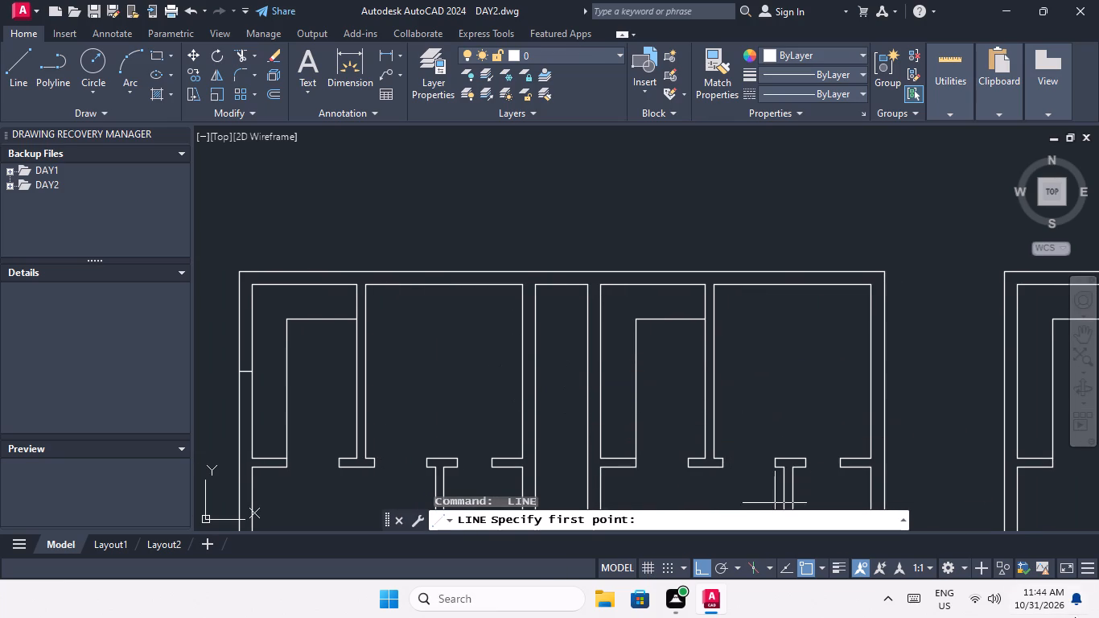
click(519, 372)
scroll(528, 370, up, 3)
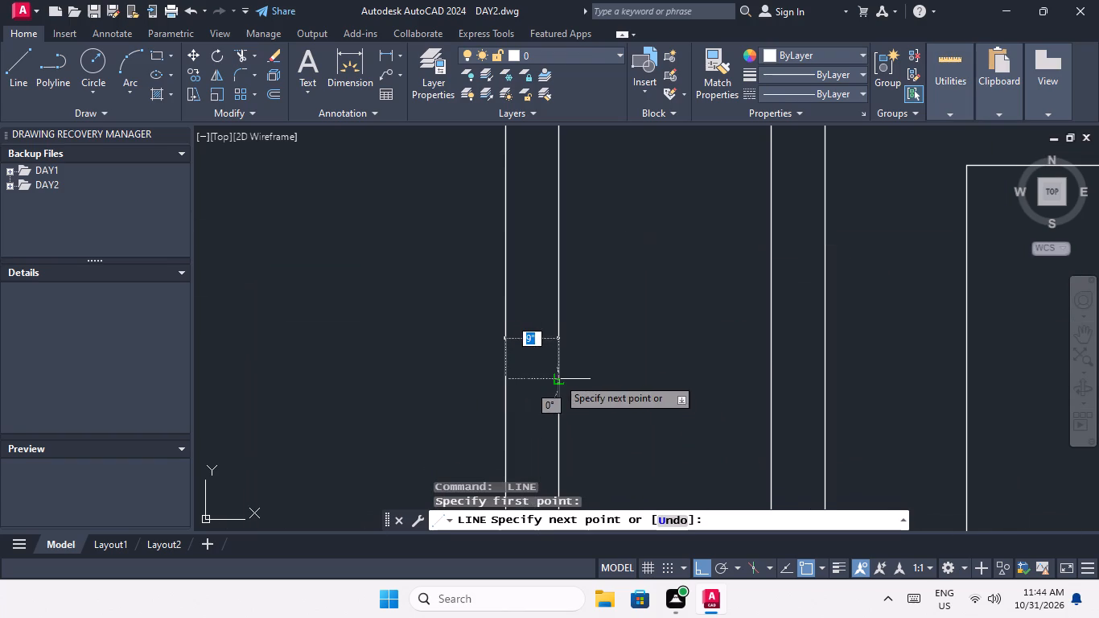
click(561, 381)
key(space)
scroll(522, 262, down, 3)
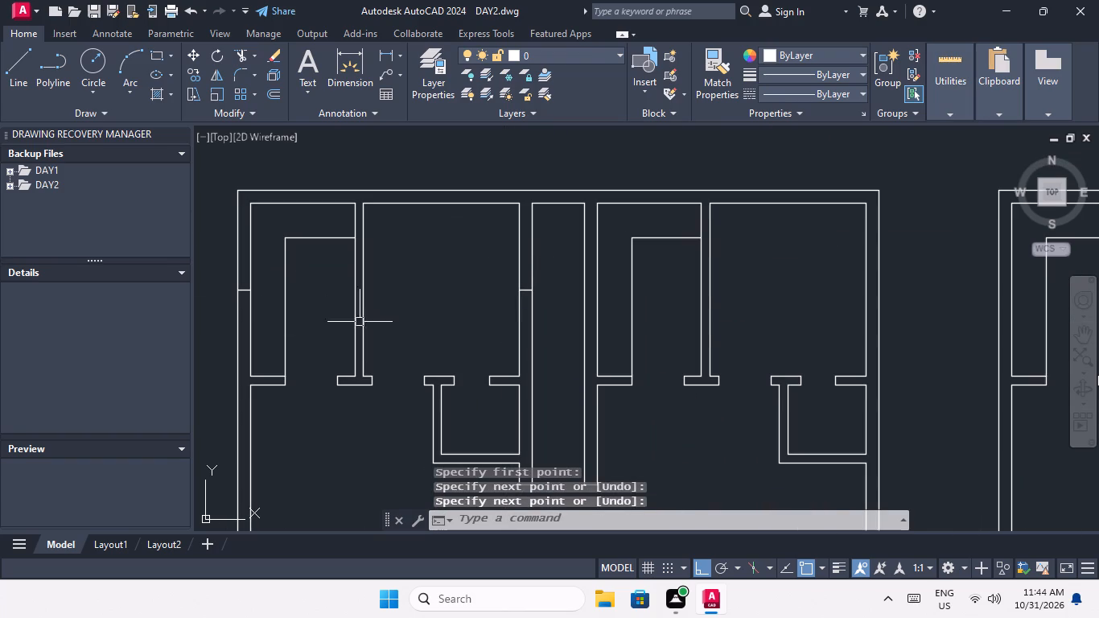
scroll(368, 329, down, 2)
middle_drag(350, 400, 361, 348)
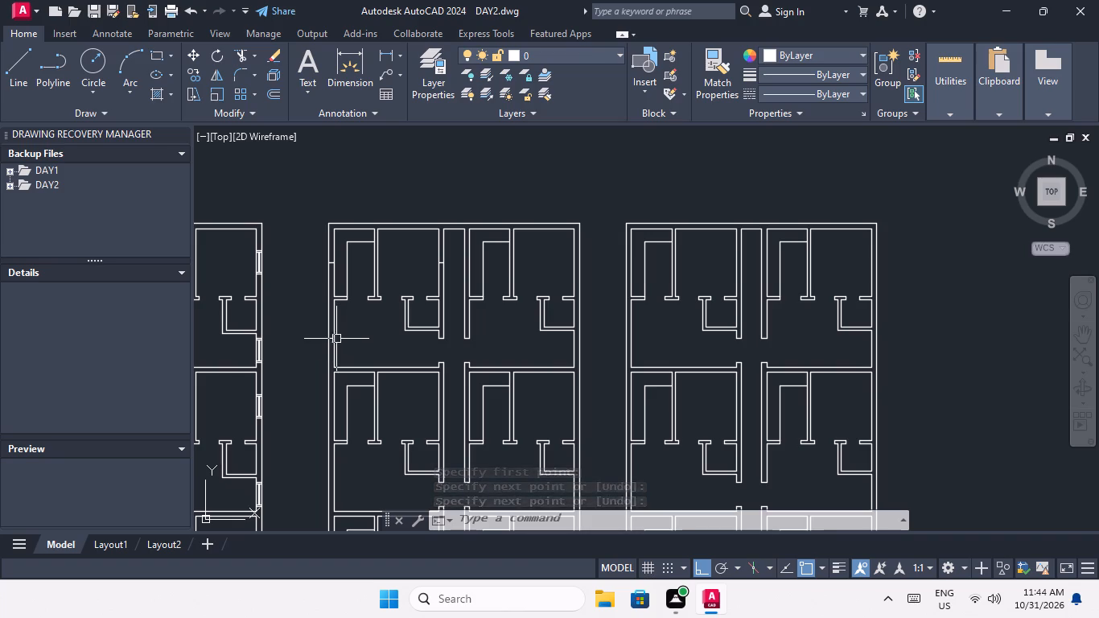
Draw a line across the block's outer west wall at the midpoint of the top-row apartment's lower room wall.
key(space)
scroll(327, 338, up, 1)
click(335, 332)
scroll(315, 331, up, 3)
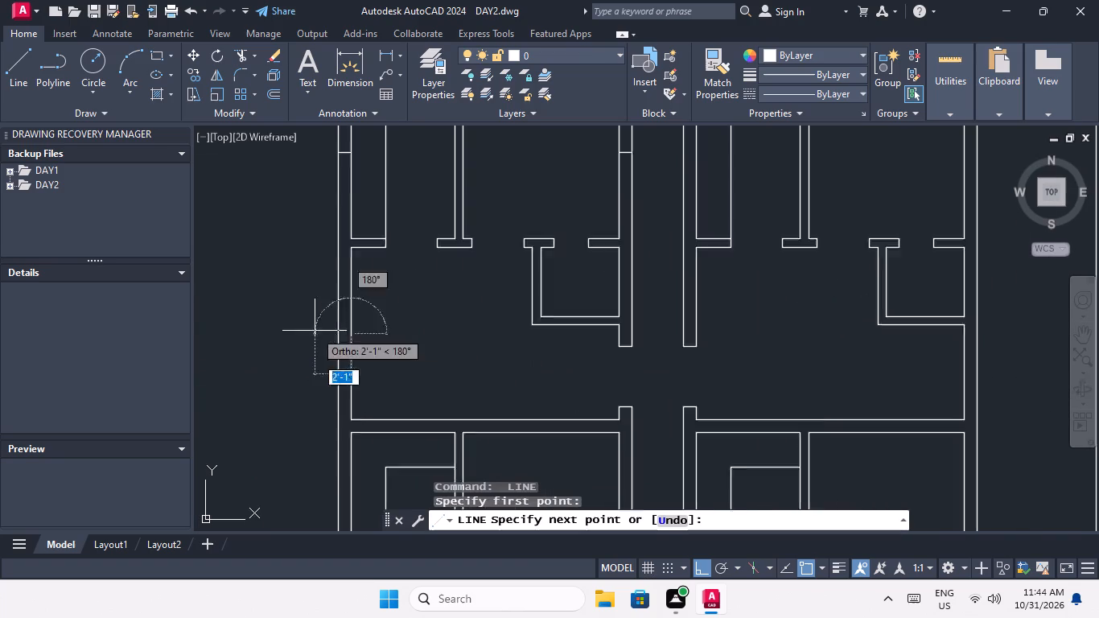
scroll(315, 331, up, 1)
click(410, 354)
key(space)
Draw a 9" line across the outer west wall at the midpoint of the second-row apartment's upper room wall.
scroll(387, 302, down, 2)
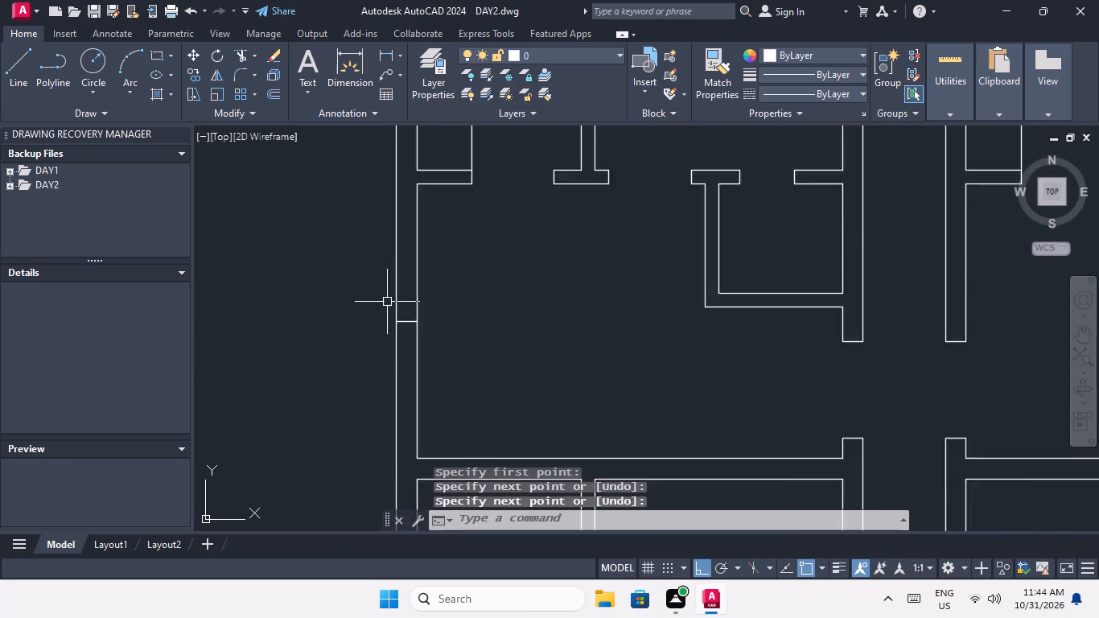
scroll(387, 302, down, 1)
middle_drag(451, 331, 385, 333)
scroll(373, 319, down, 2)
middle_drag(461, 339, 459, 339)
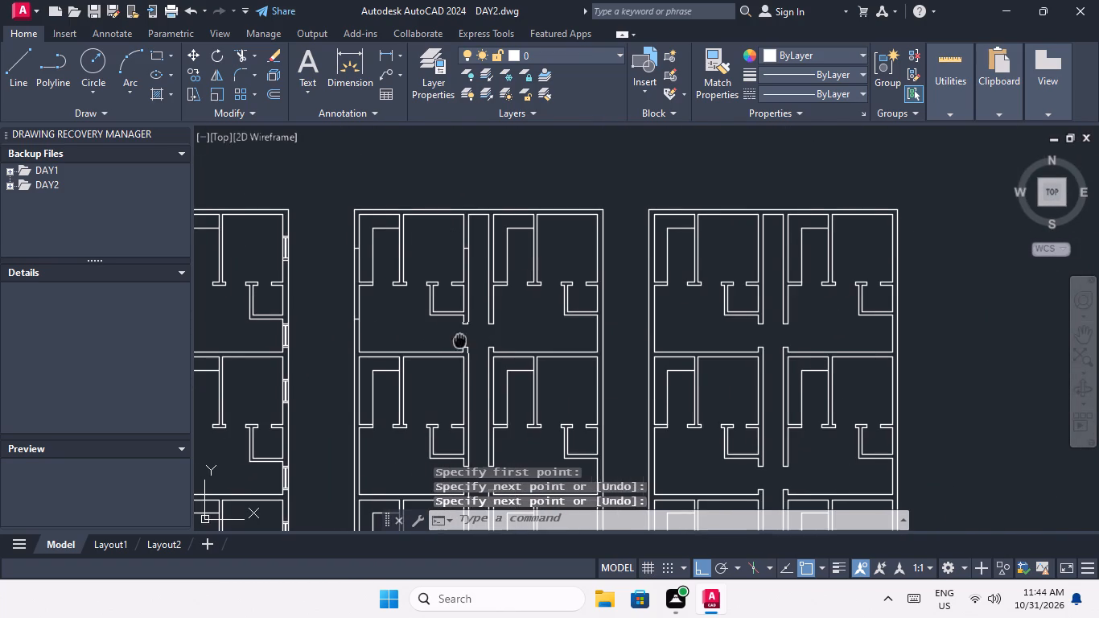
middle_drag(459, 339, 397, 349)
middle_drag(341, 347, 405, 271)
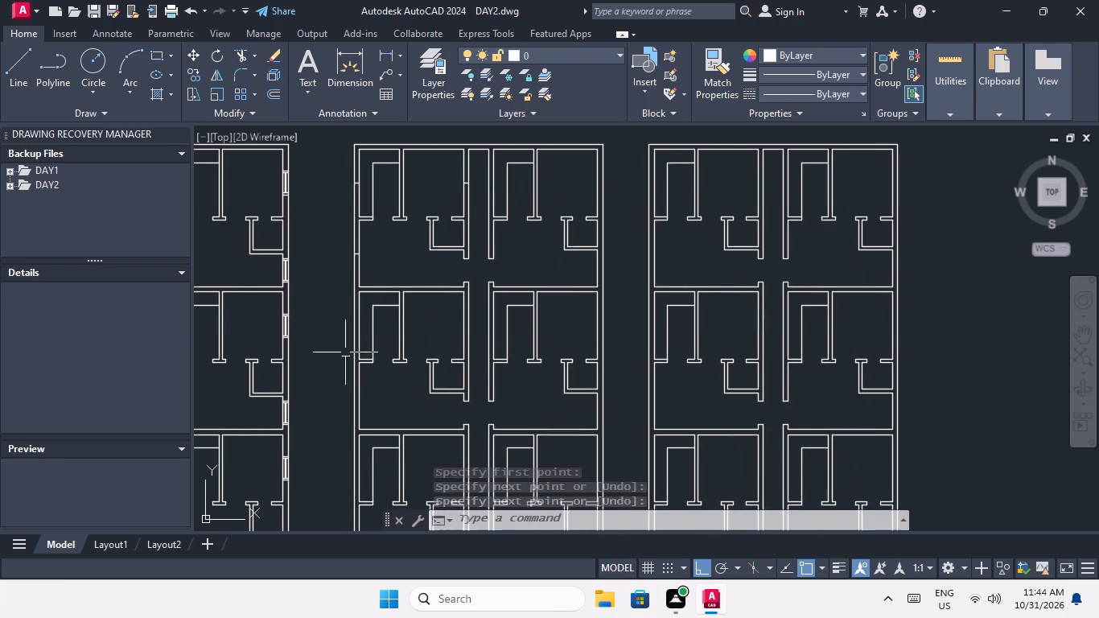
key(space)
scroll(356, 340, up, 2)
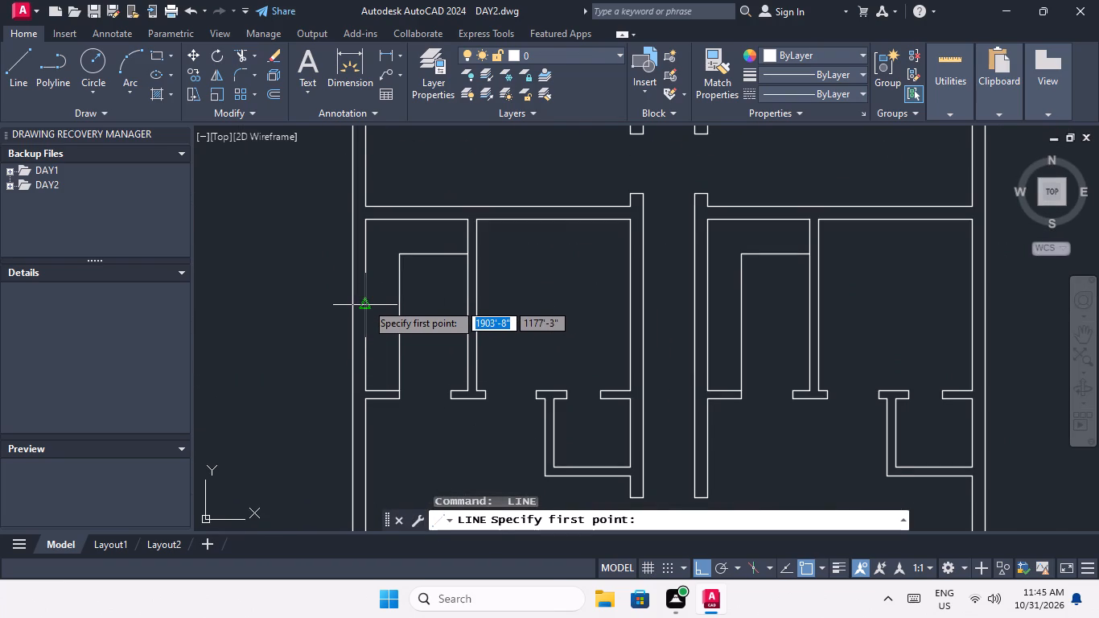
click(366, 303)
scroll(331, 309, up, 3)
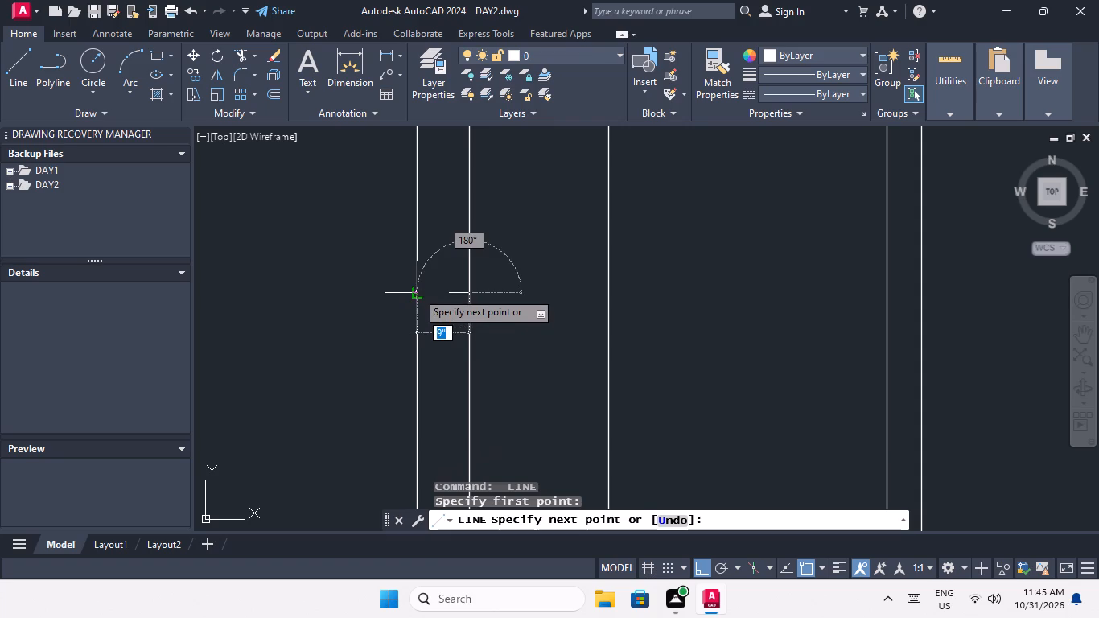
click(417, 291)
key(space)
Draw a 9" line across the outer west wall at the midpoint of the second-row apartment's lower room wall.
middle_drag(369, 315, 351, 222)
scroll(343, 236, down, 3)
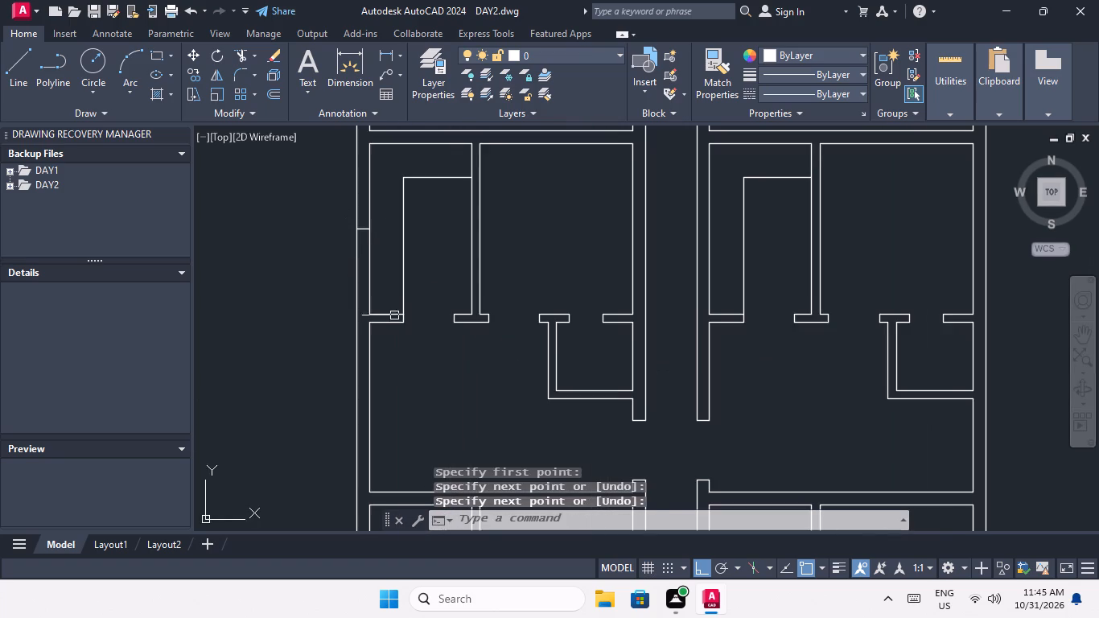
middle_drag(395, 321, 410, 245)
key(space)
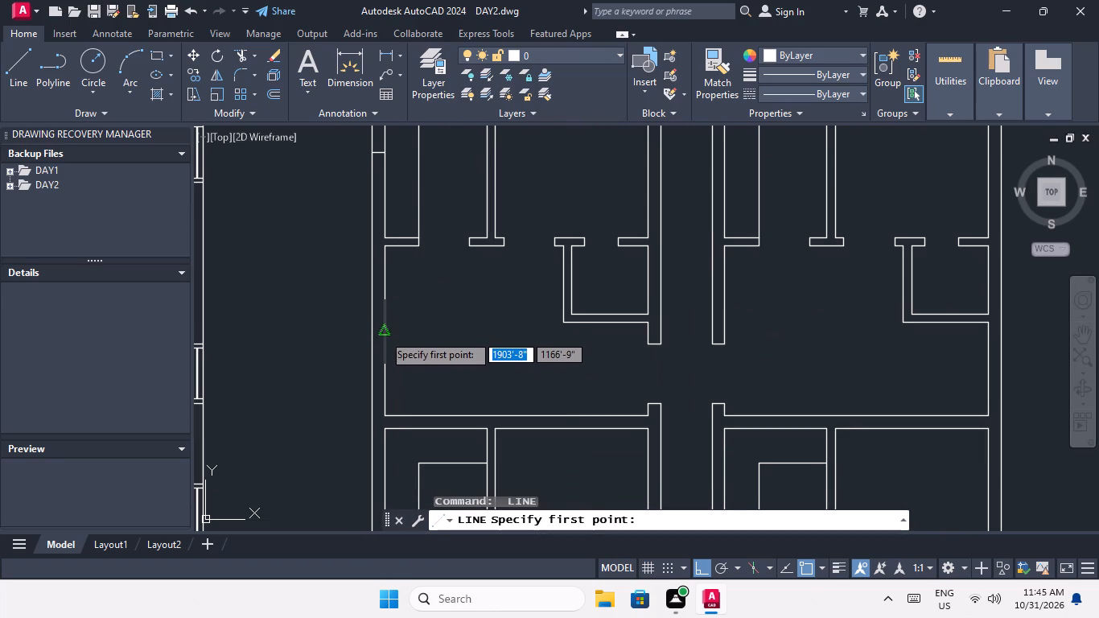
click(383, 334)
scroll(369, 335, up, 3)
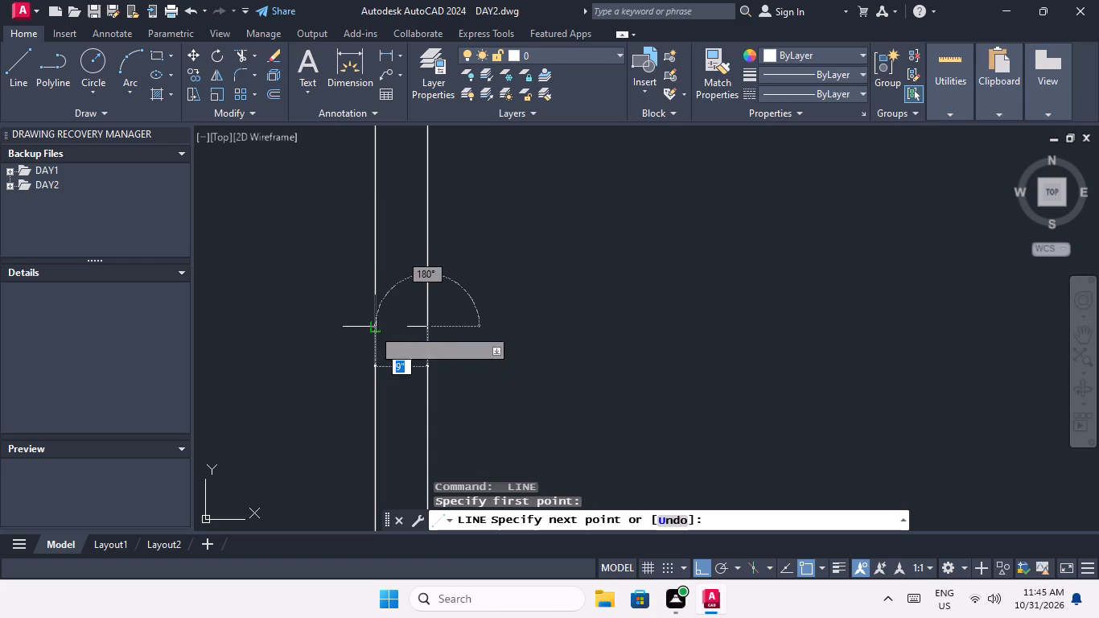
click(373, 325)
key(space)
Draw a line across the outer west wall at the midpoint of the third-row apartment's upper room wall.
scroll(368, 213, down, 3)
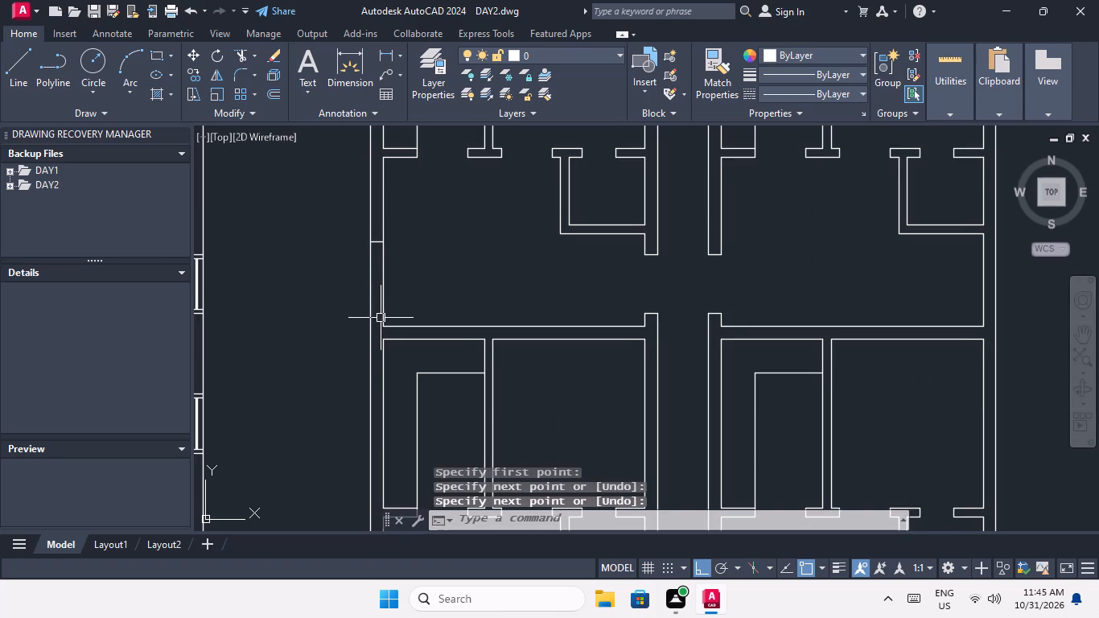
middle_drag(381, 317, 400, 244)
scroll(394, 251, down, 1)
key(space)
scroll(399, 318, up, 1)
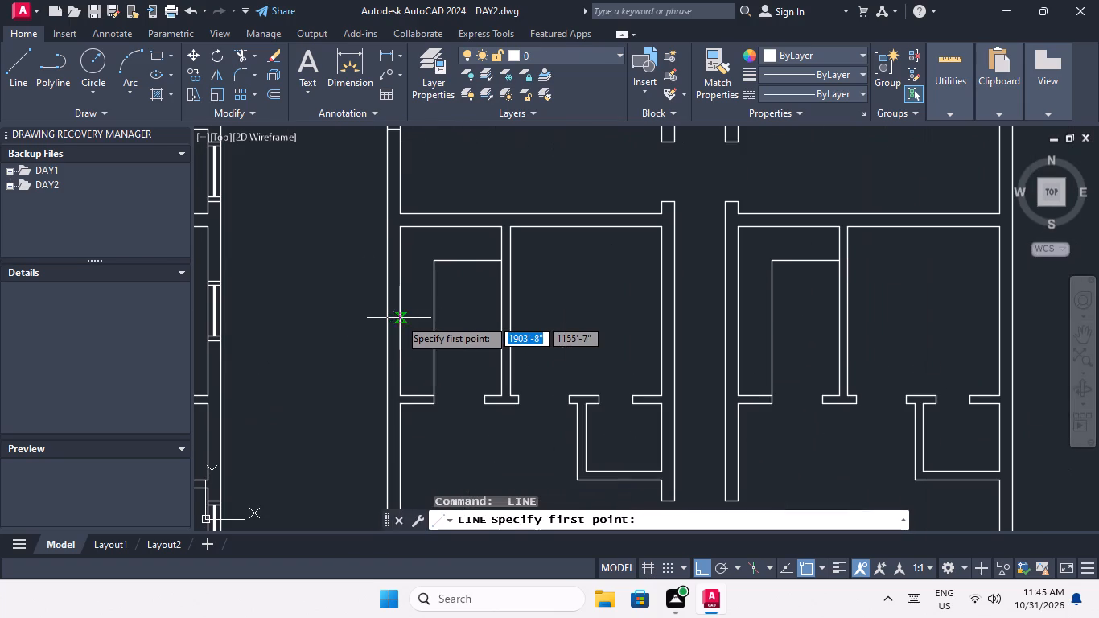
click(397, 310)
scroll(393, 308, up, 3)
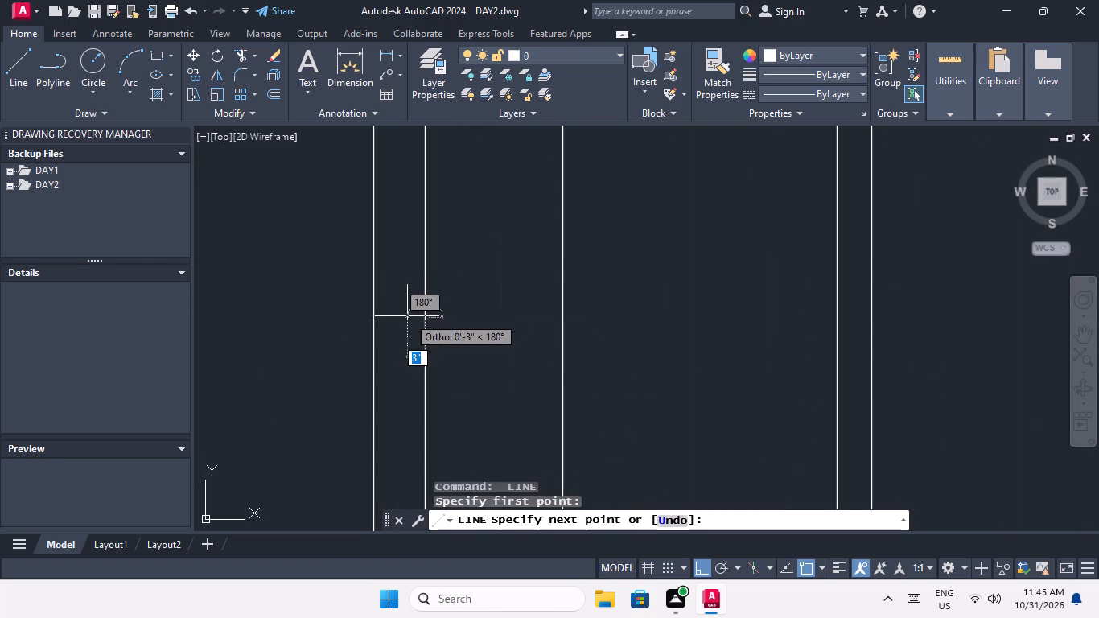
click(373, 318)
key(space)
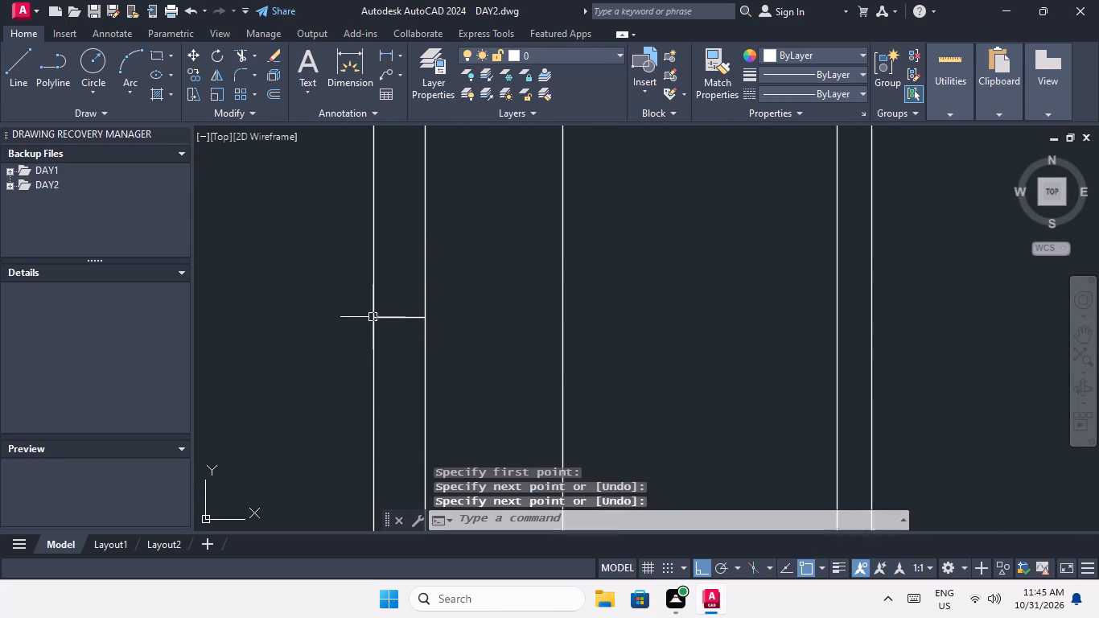
Draw a line across the outer west wall at the midpoint of the third-row apartment's lower room wall.
scroll(365, 278, down, 2)
middle_drag(364, 311, 364, 248)
scroll(365, 240, down, 2)
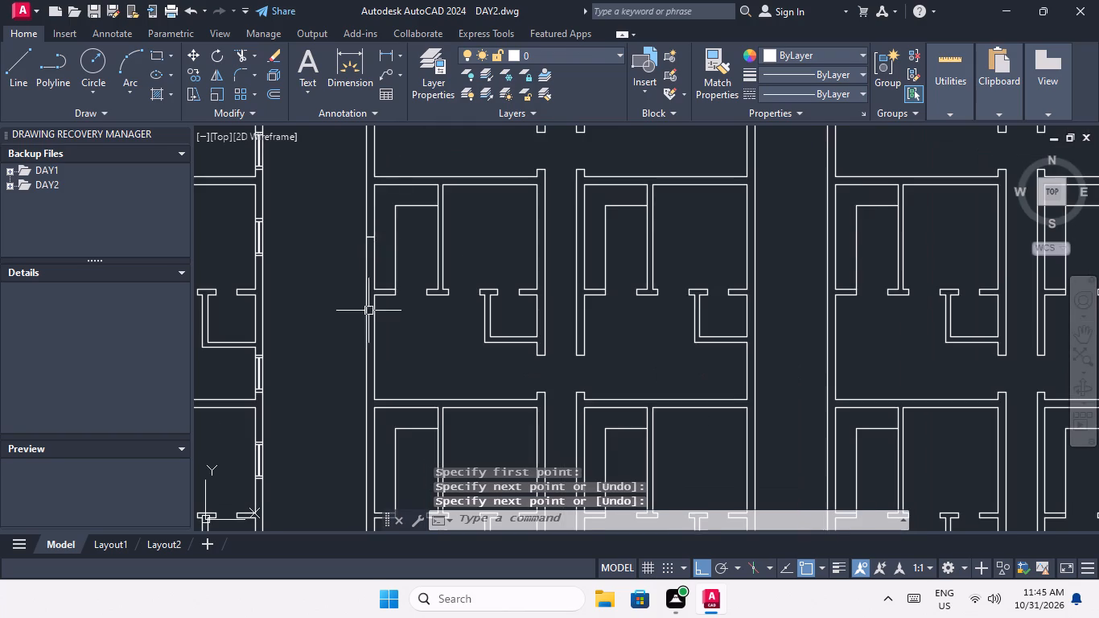
middle_drag(368, 311, 379, 258)
middle_drag(390, 299, 395, 241)
middle_drag(402, 258, 403, 266)
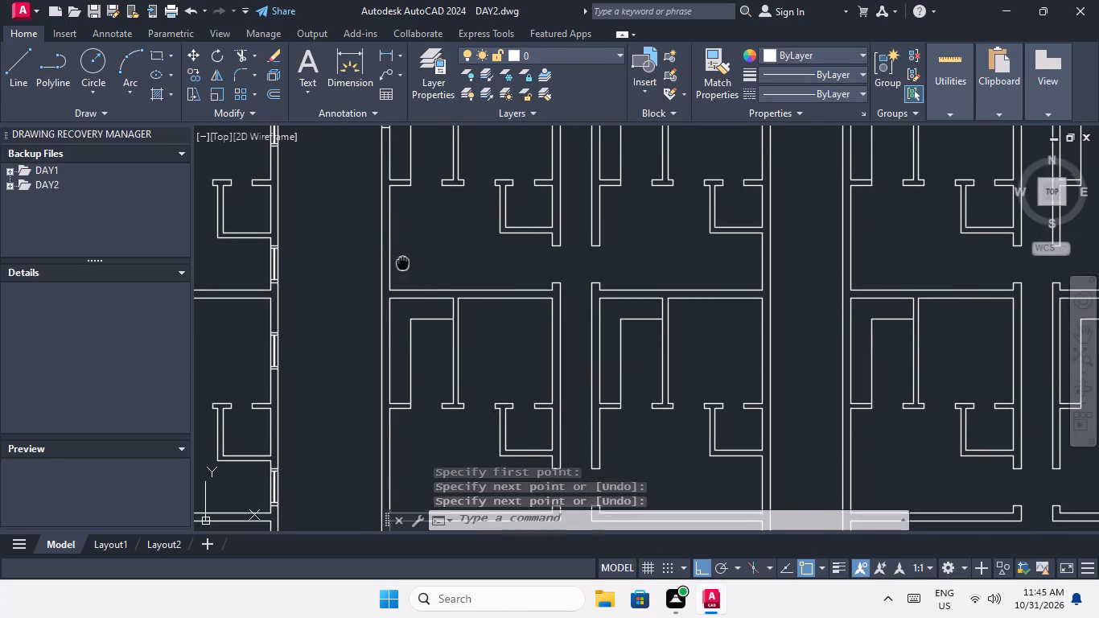
middle_drag(403, 266, 407, 295)
key(space)
scroll(382, 284, up, 1)
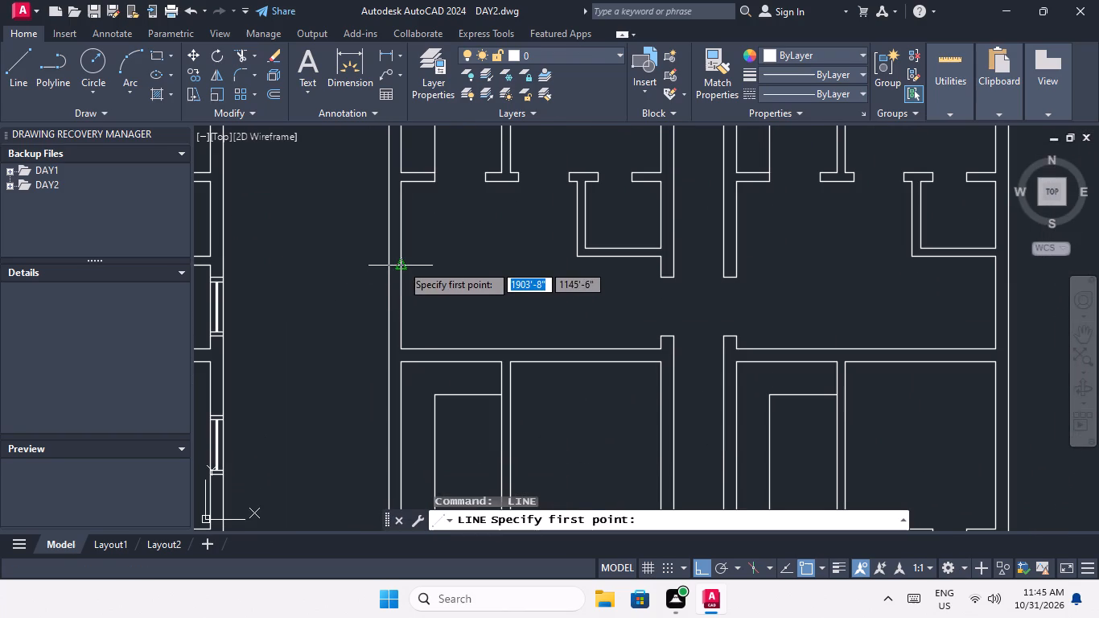
click(401, 264)
scroll(374, 266, up, 3)
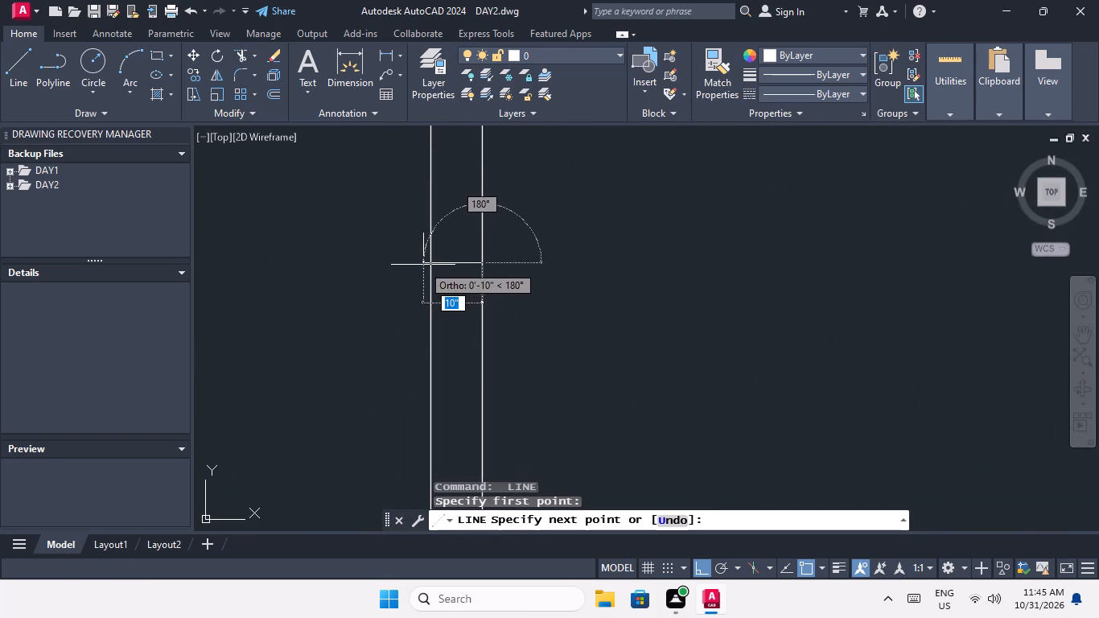
click(430, 262)
key(space)
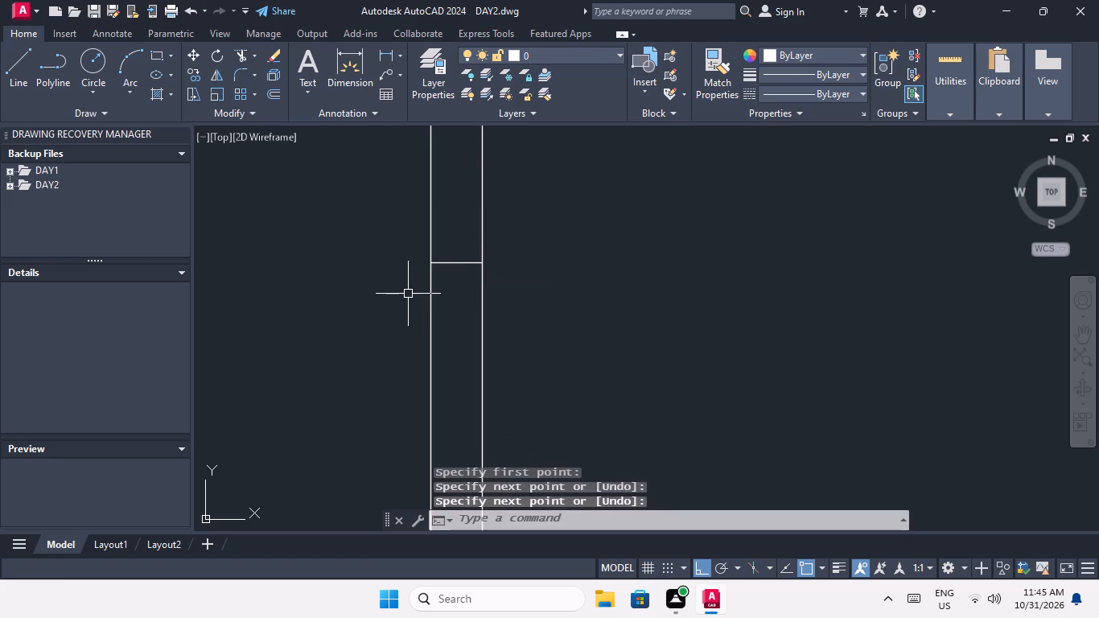
Draw a 9" line across the outer west wall at the midpoint of the bottom-row apartment's upper room wall.
middle_drag(408, 294, 394, 295)
scroll(386, 257, down, 3)
middle_drag(390, 319, 390, 231)
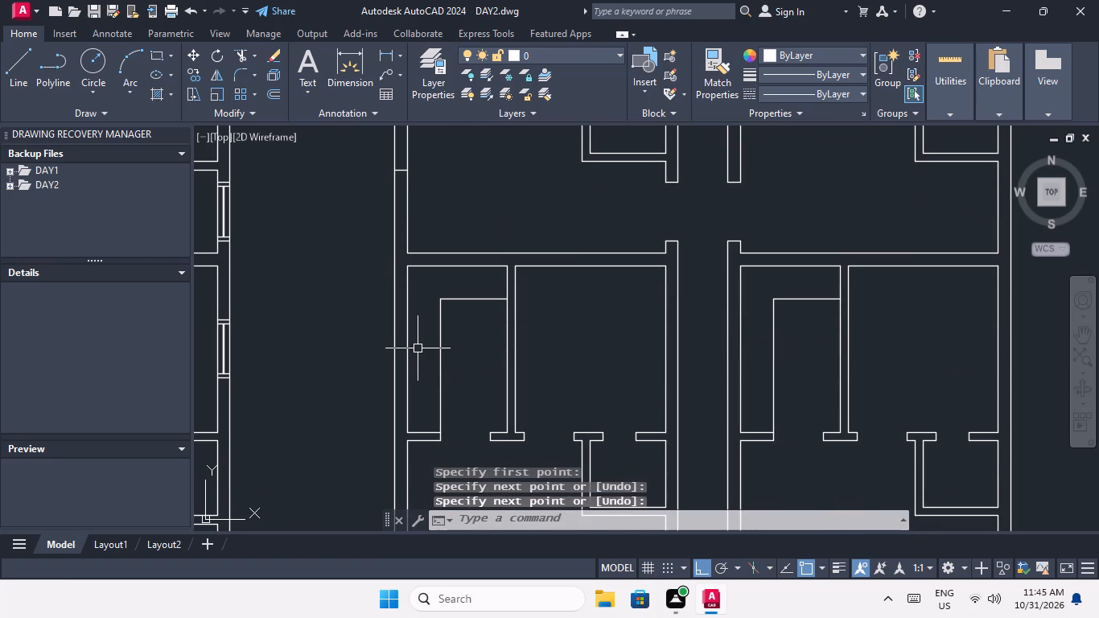
key(space)
click(408, 349)
scroll(397, 350, up, 2)
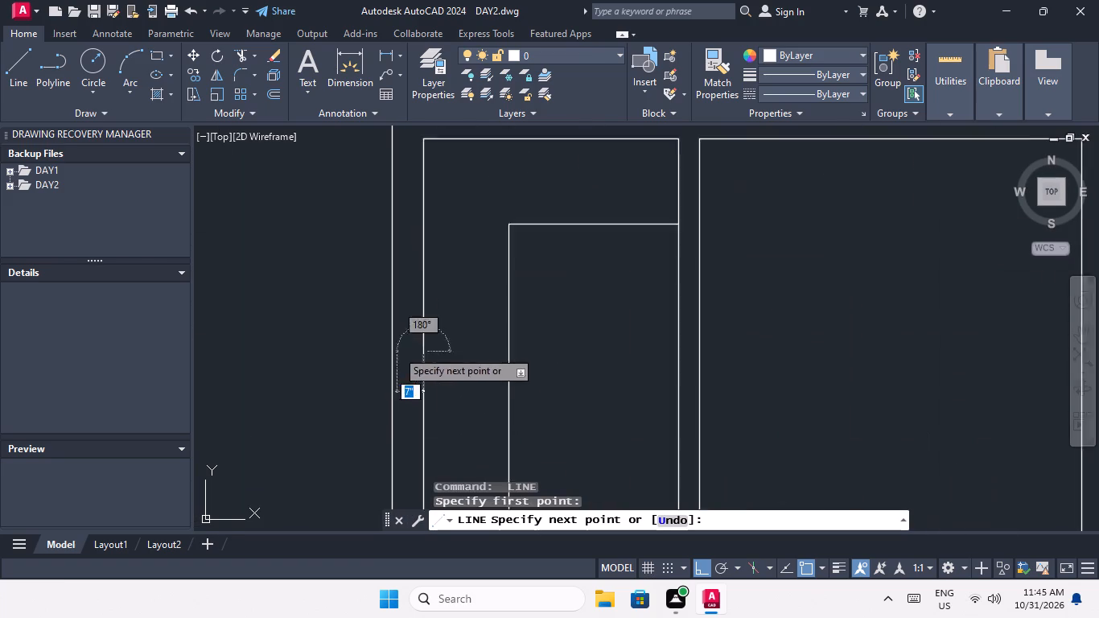
scroll(397, 350, up, 1)
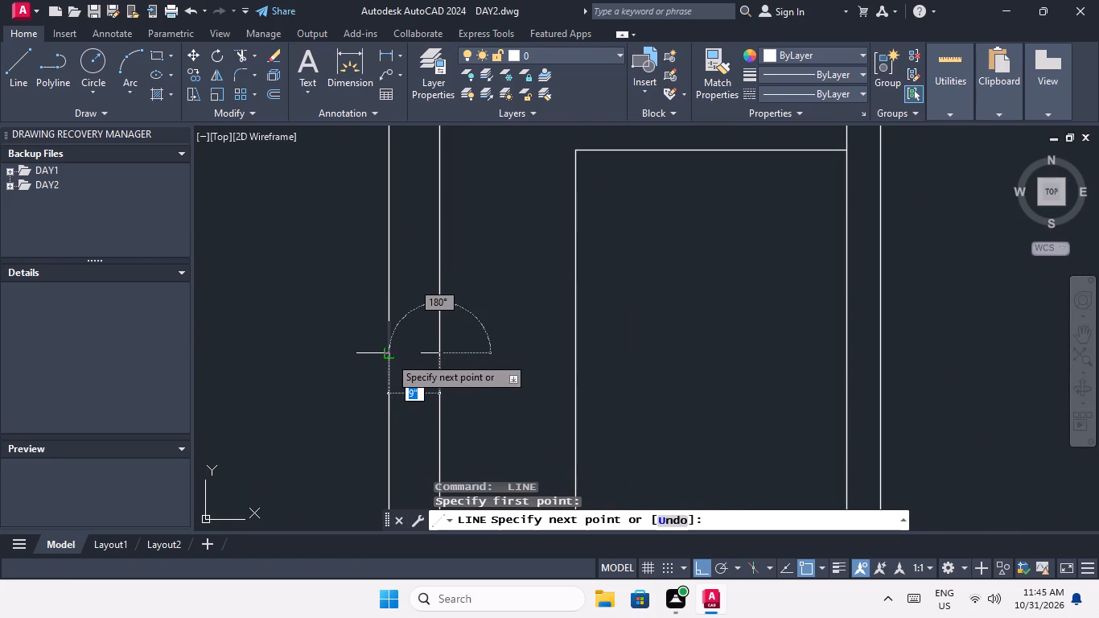
click(390, 356)
key(space)
Draw a 9" line across the outer west wall at the midpoint of the bottom-row apartment's lower room wall.
scroll(394, 262, down, 3)
middle_drag(426, 331, 450, 249)
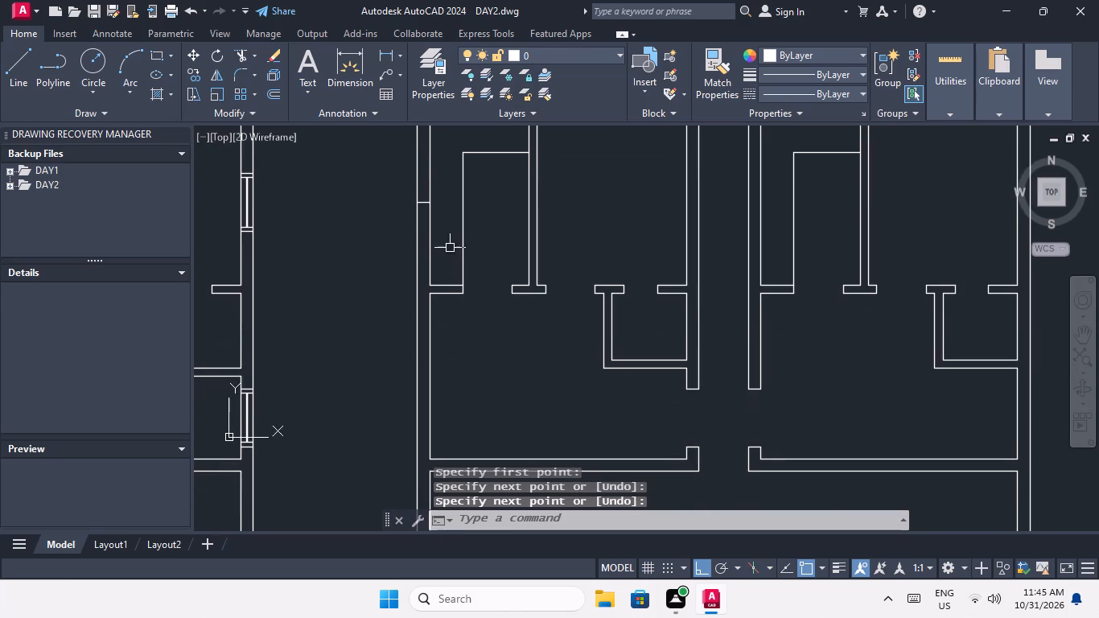
key(space)
click(430, 375)
scroll(411, 377, up, 3)
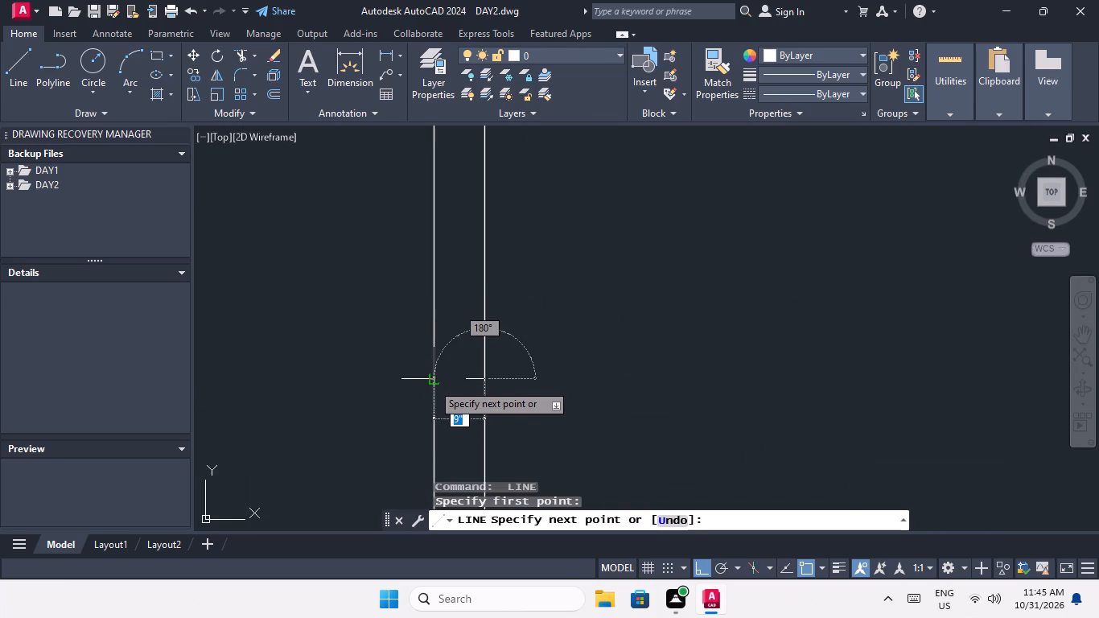
click(432, 381)
key(space)
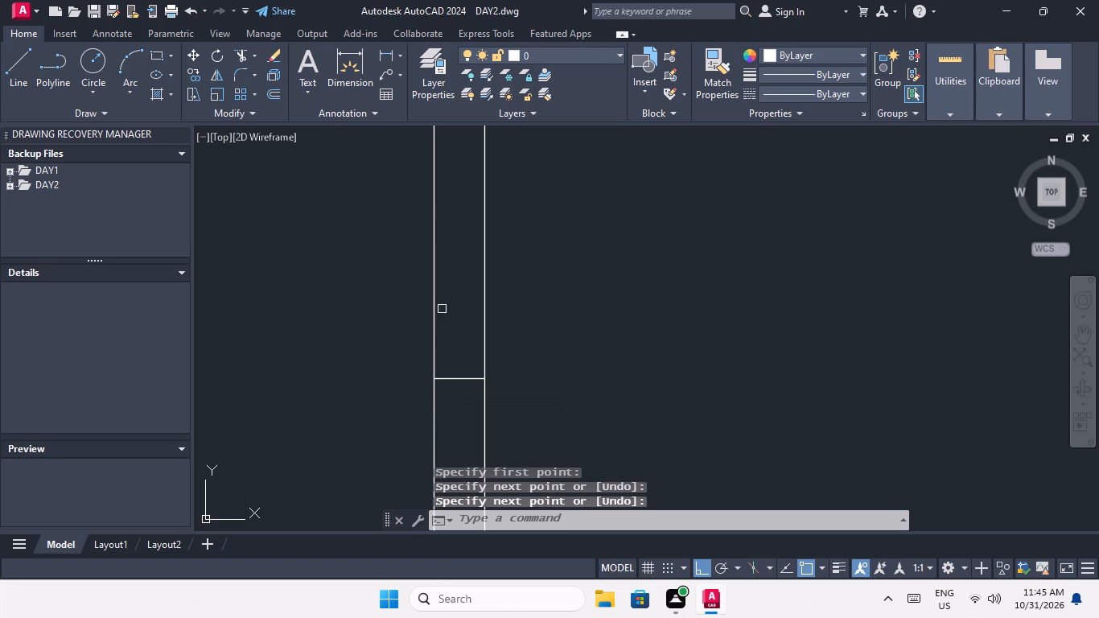
Draw a line across the corridor's west wall at the midpoint of the bottom-row apartment's upper room wall.
middle_drag(442, 289, 442, 278)
scroll(430, 241, down, 2)
middle_drag(442, 327, 391, 185)
scroll(405, 220, down, 2)
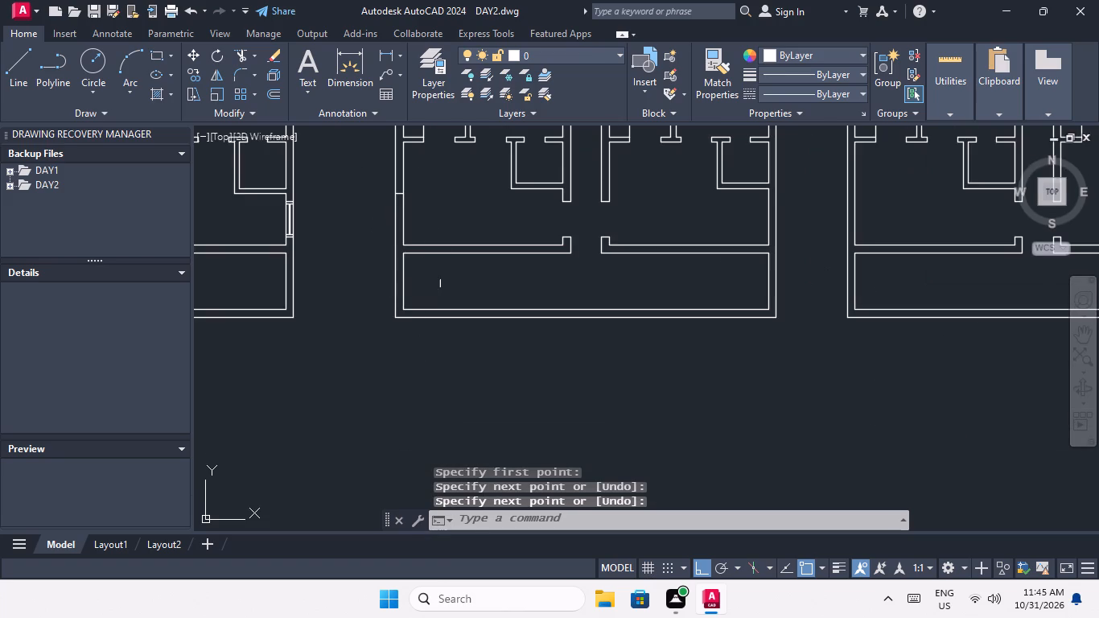
scroll(445, 279, down, 1)
middle_drag(442, 281, 379, 362)
middle_drag(455, 334, 447, 376)
key(space)
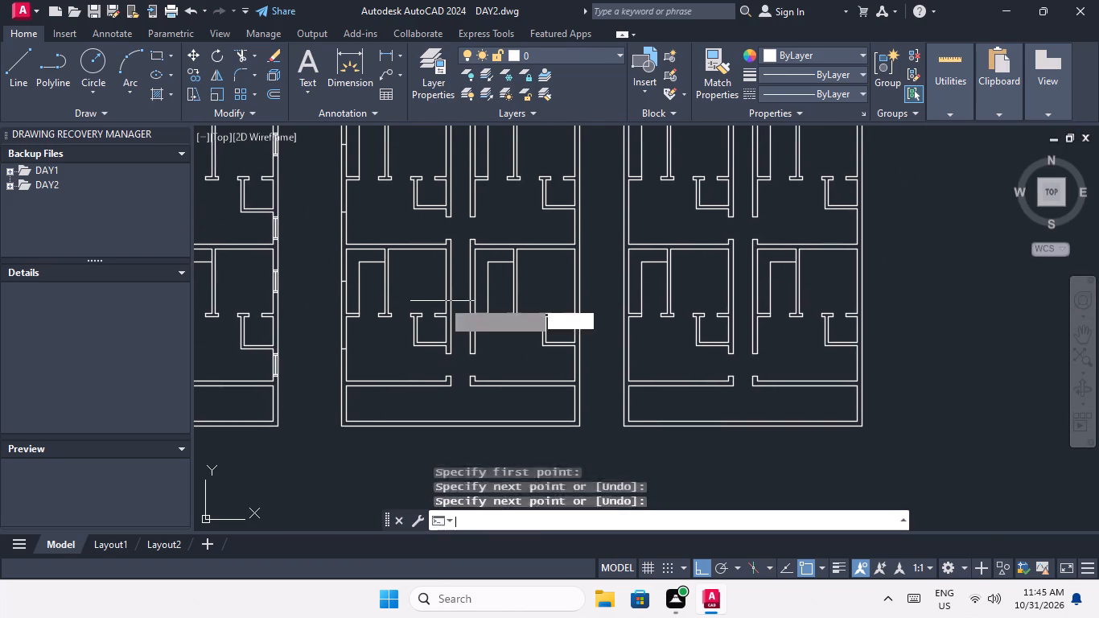
scroll(445, 290, up, 3)
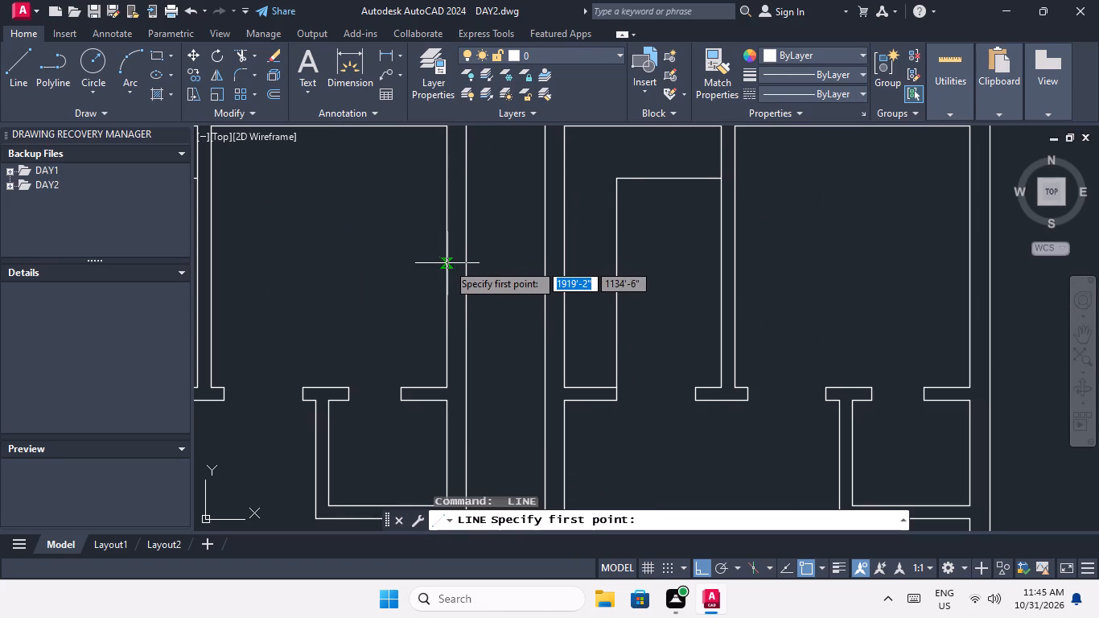
click(445, 258)
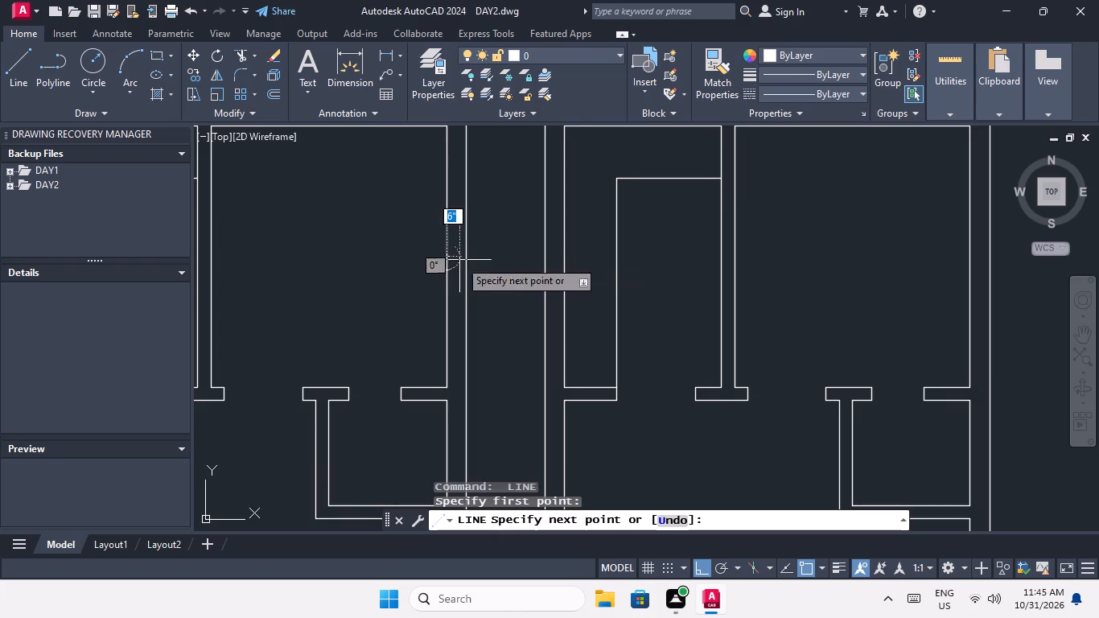
scroll(460, 259, up, 3)
click(481, 250)
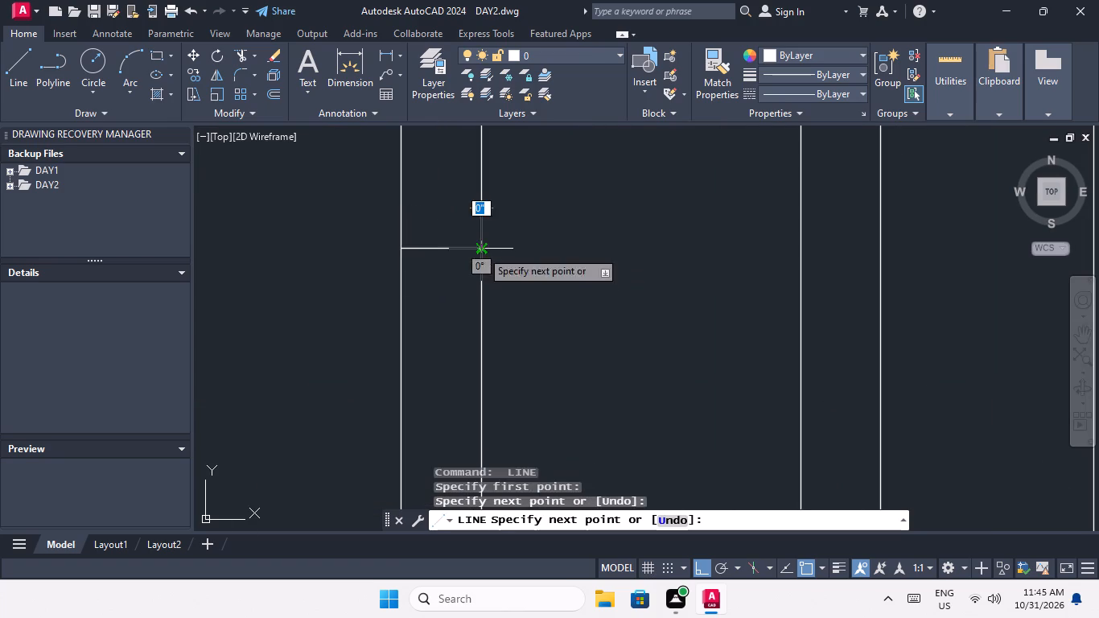
key(space)
Draw a line across the corridor's west wall at the midpoint of the third-row apartment's upper room wall.
scroll(504, 266, down, 4)
middle_drag(516, 321, 516, 394)
scroll(503, 310, down, 1)
middle_drag(499, 330, 500, 424)
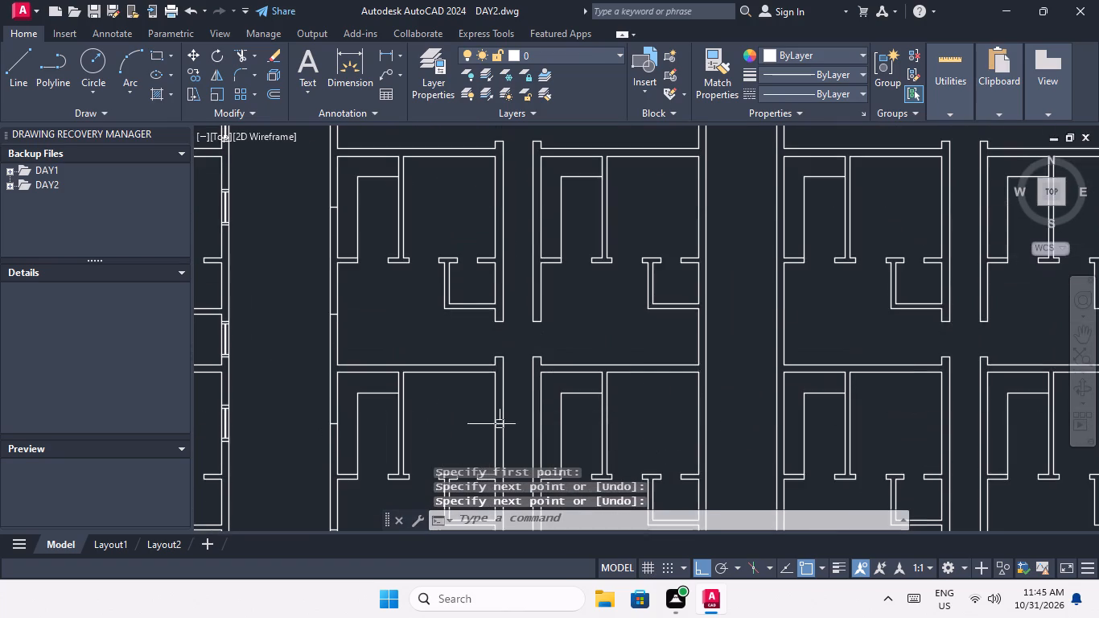
middle_drag(500, 303, 500, 397)
key(space)
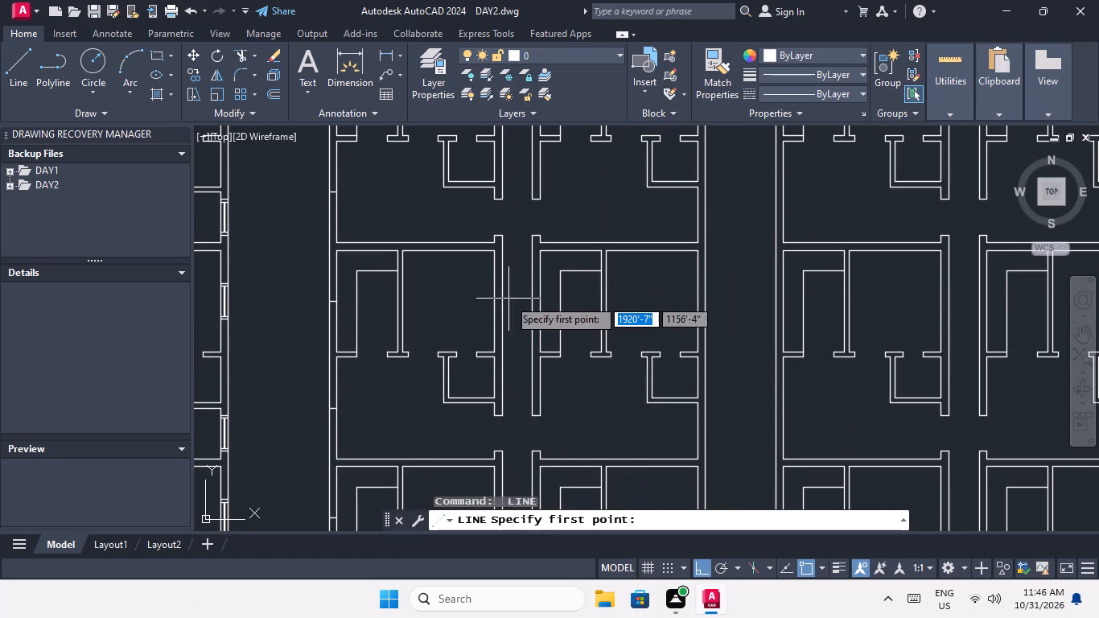
scroll(508, 299, up, 1)
click(486, 303)
scroll(489, 303, up, 3)
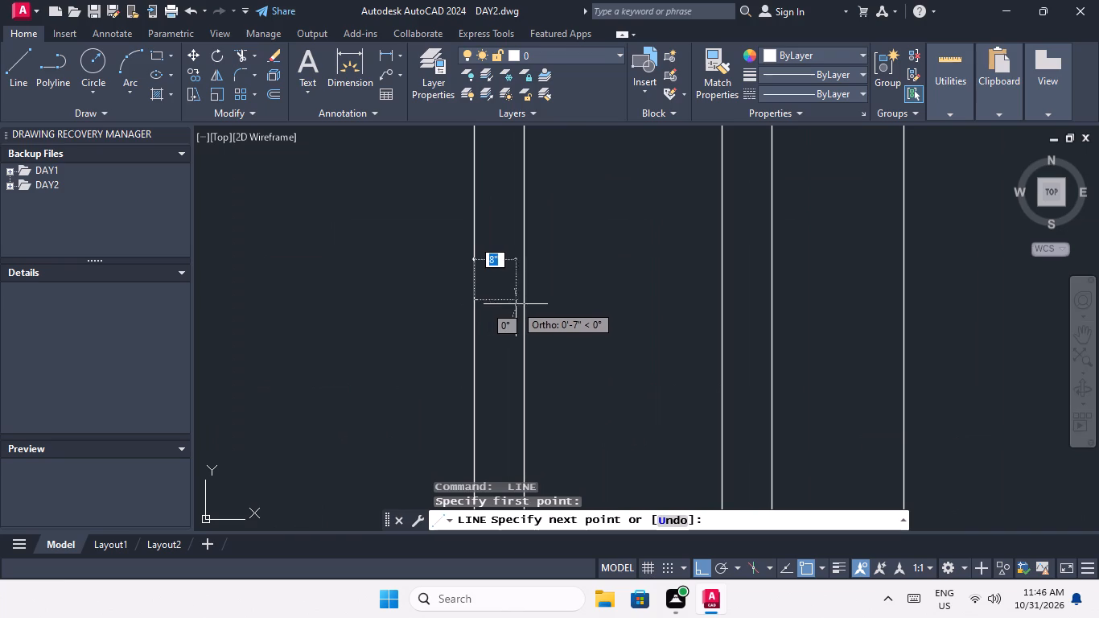
click(524, 302)
key(space)
Draw a line across the corridor's west wall at the midpoint of the second-row apartment's upper room wall.
scroll(470, 302, down, 2)
middle_drag(470, 321, 478, 422)
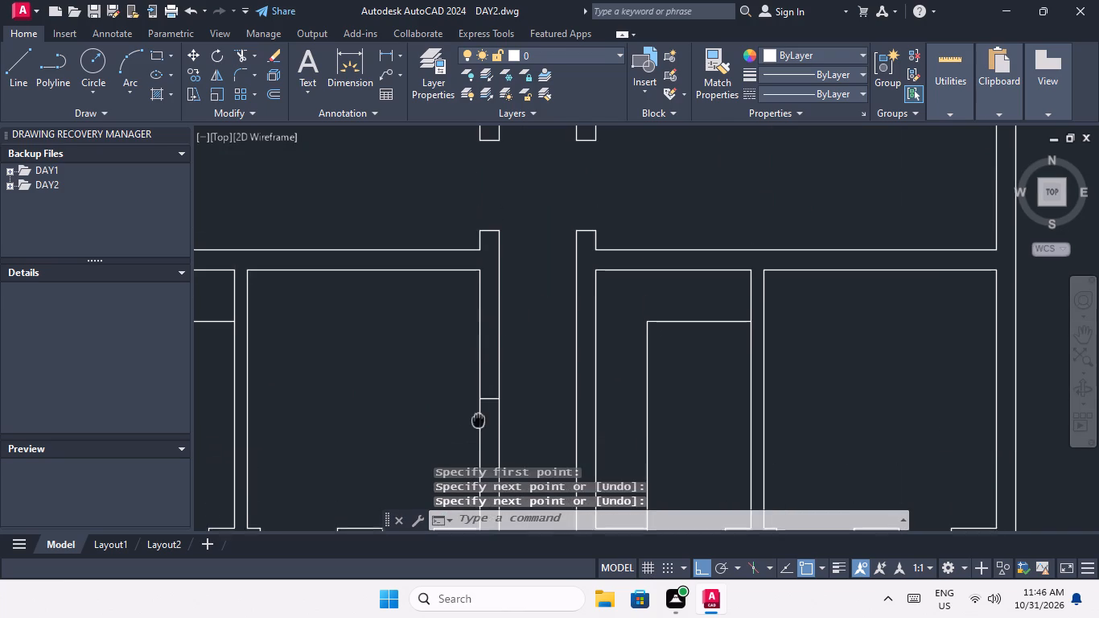
middle_drag(478, 422, 478, 424)
scroll(480, 318, down, 3)
middle_drag(480, 338, 485, 426)
key(space)
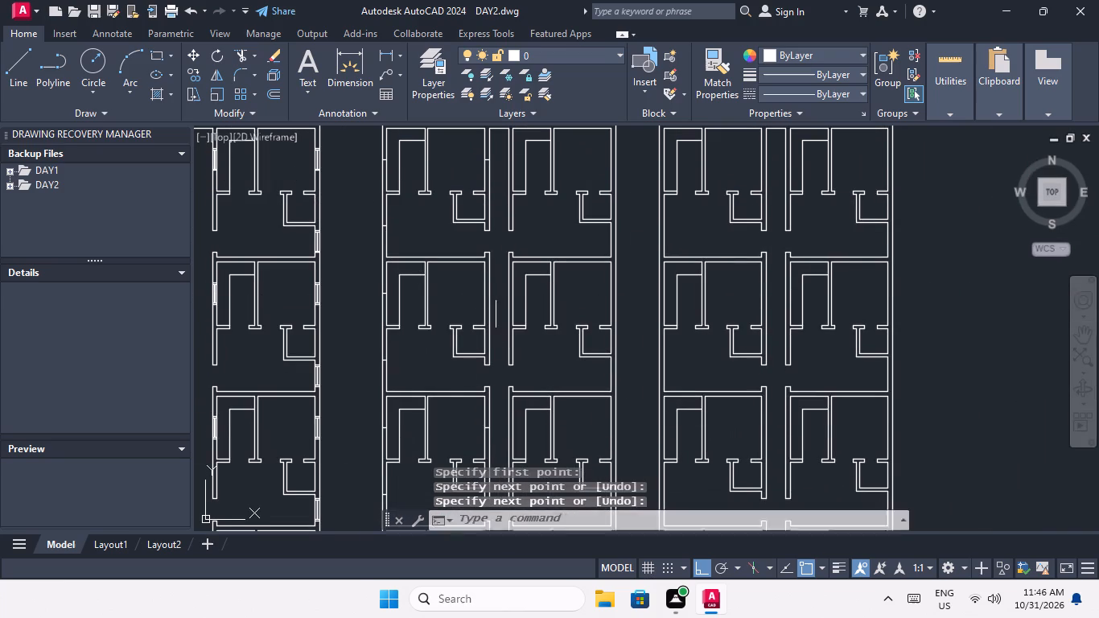
scroll(488, 294, up, 3)
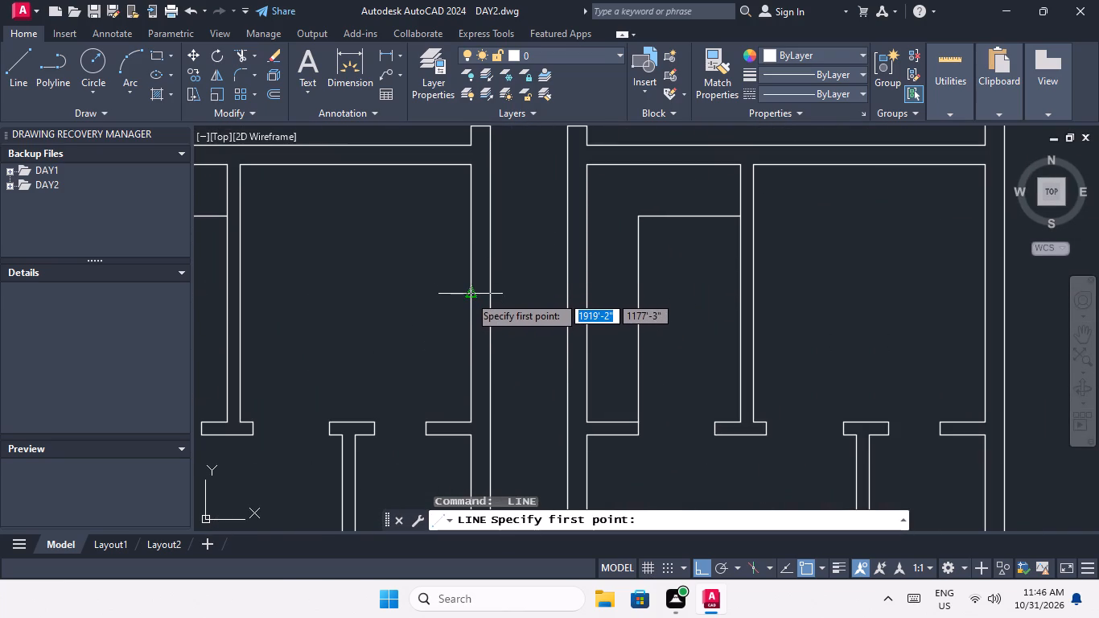
click(469, 295)
scroll(500, 295, up, 2)
click(469, 292)
key(space)
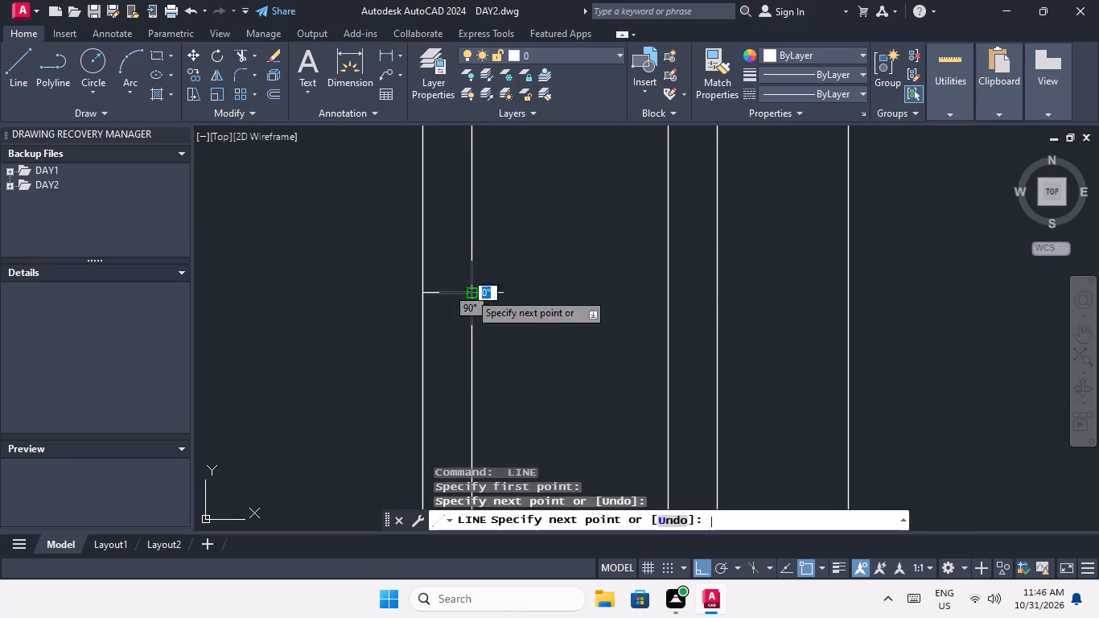
Draw a line across the corridor's east wall at the midpoint of the top-row apartment's upper room wall.
scroll(483, 320, down, 3)
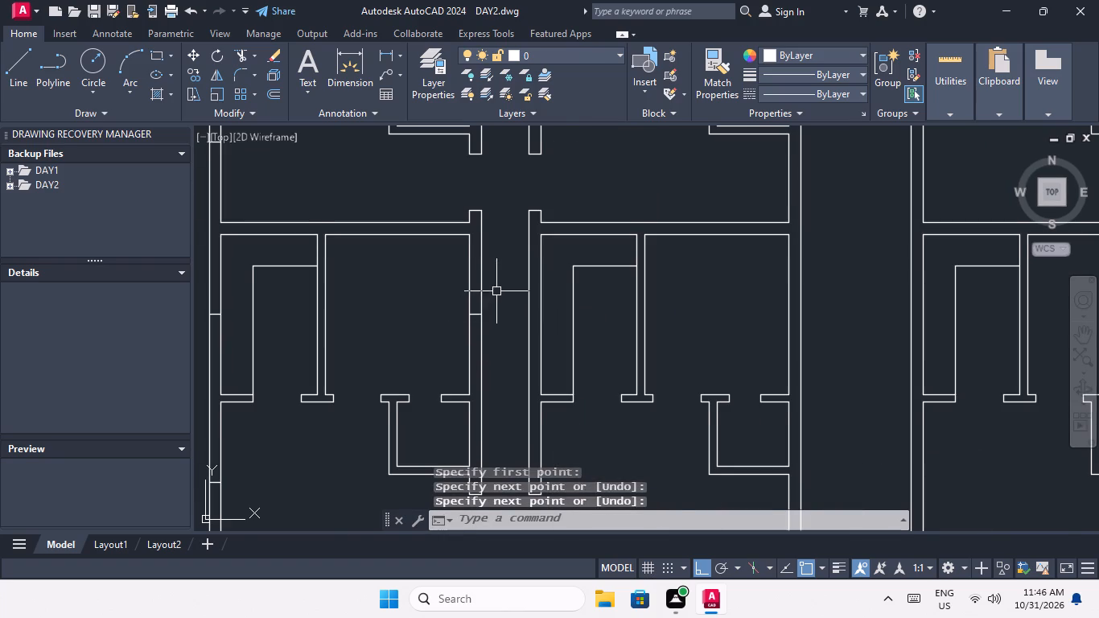
middle_drag(495, 325, 483, 425)
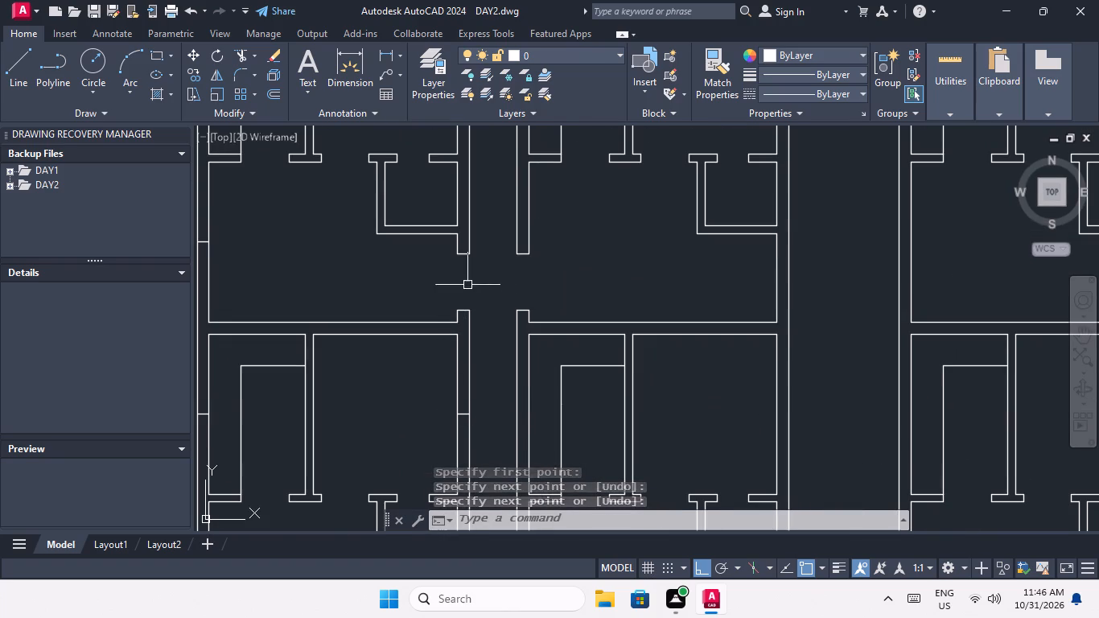
scroll(476, 283, down, 1)
middle_drag(477, 286, 475, 378)
key(space)
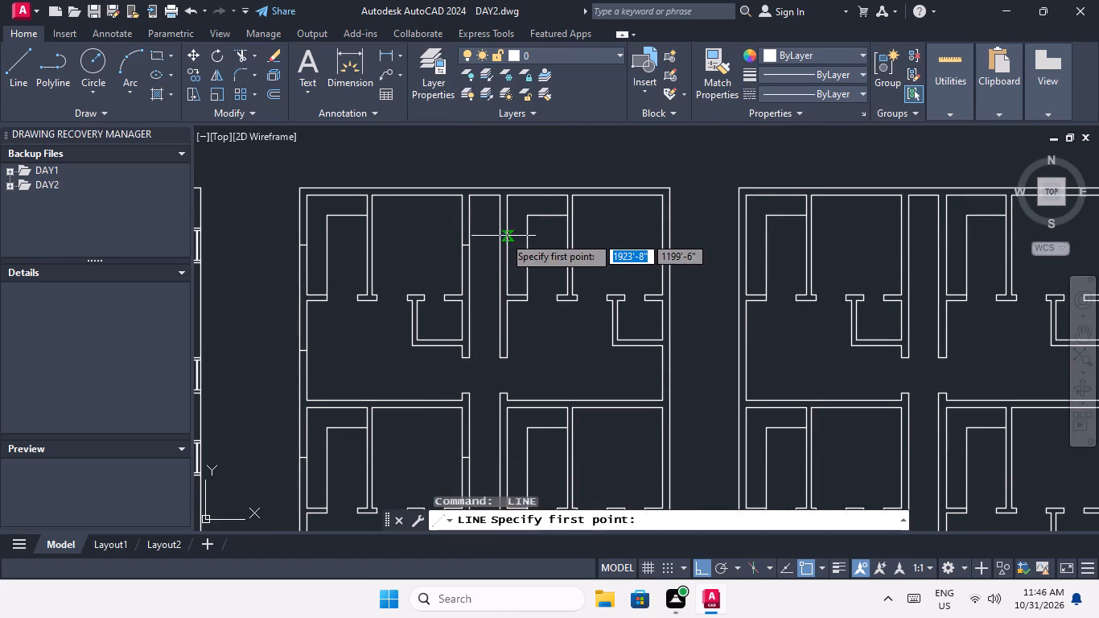
scroll(504, 236, up, 2)
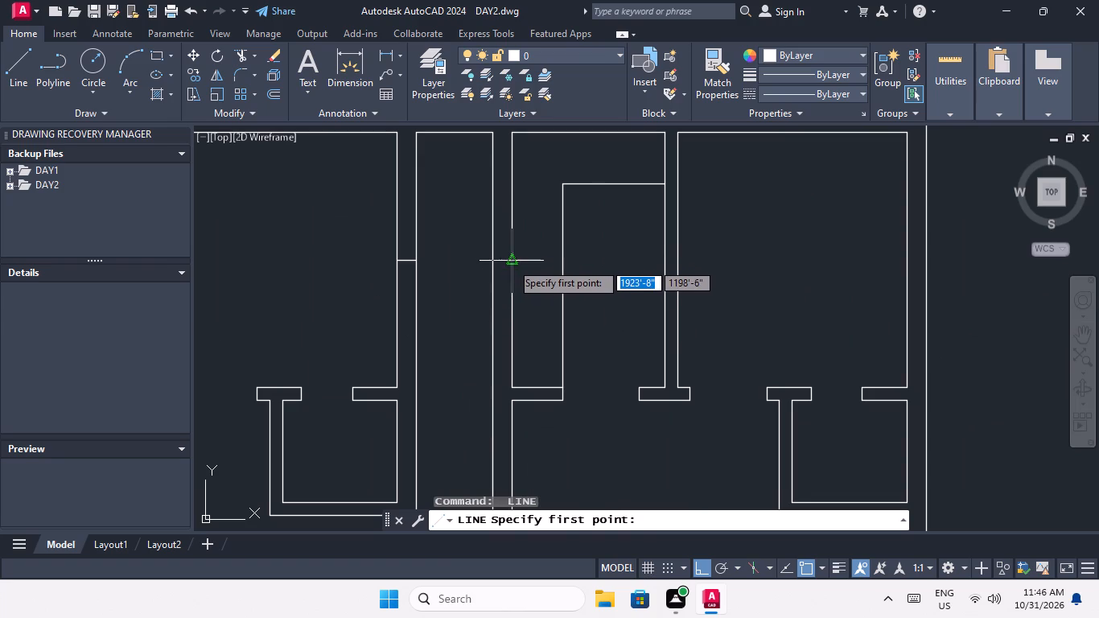
click(511, 262)
scroll(485, 261, up, 1)
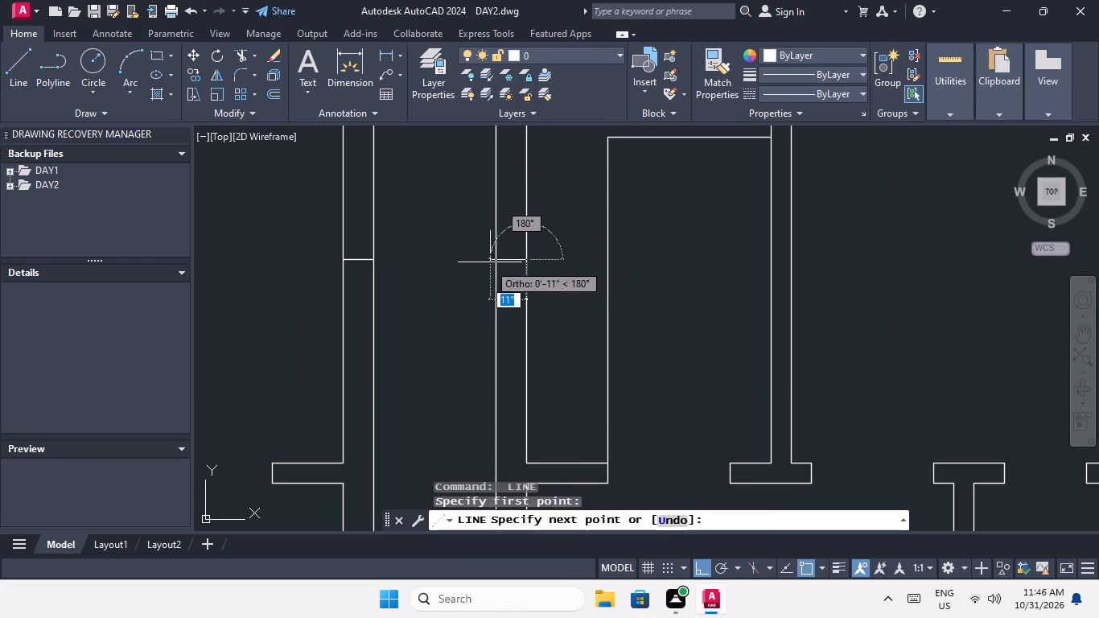
click(497, 259)
key(space)
Draw a line across the corridor's east wall at the midpoint of the second-row apartment's upper room wall.
scroll(434, 233, down, 2)
middle_drag(448, 316, 428, 173)
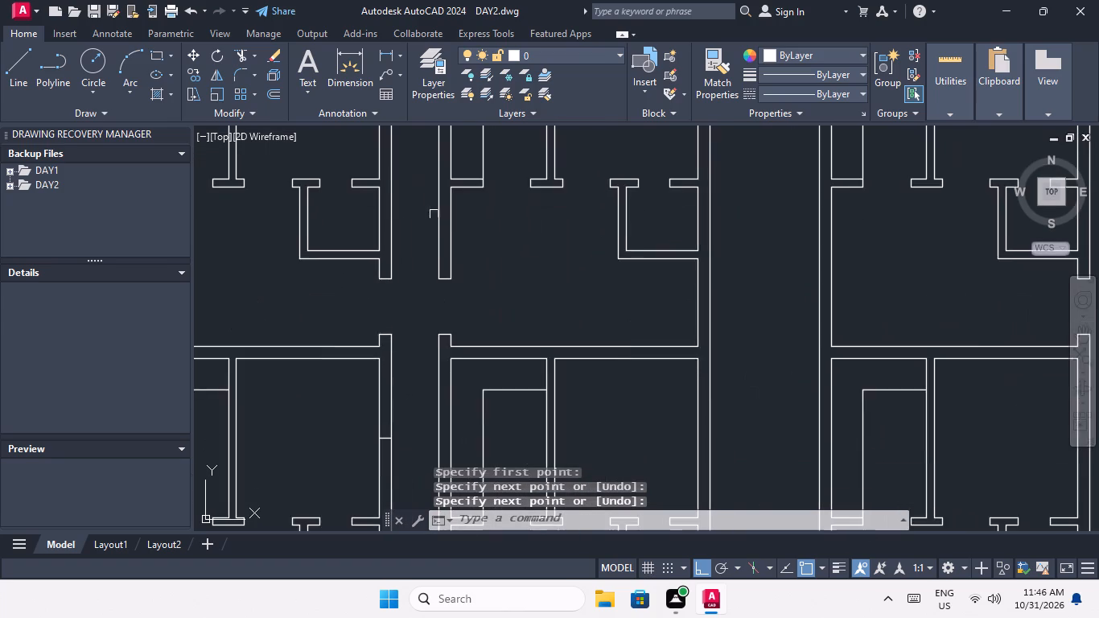
scroll(440, 229, down, 2)
key(space)
scroll(447, 311, up, 3)
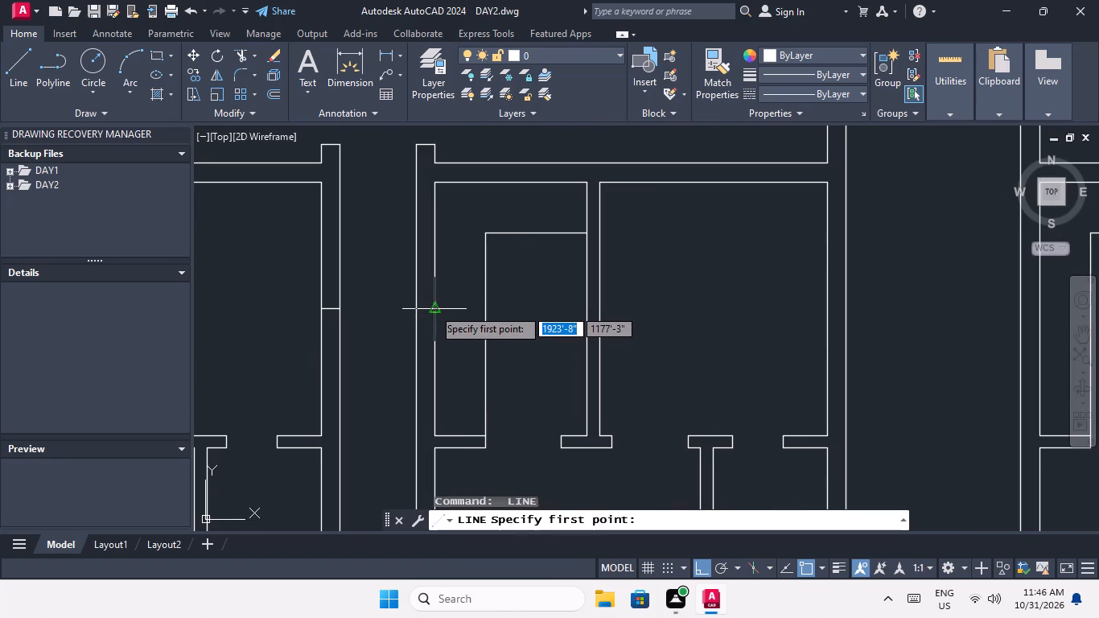
click(433, 308)
scroll(399, 307, up, 3)
click(467, 313)
key(space)
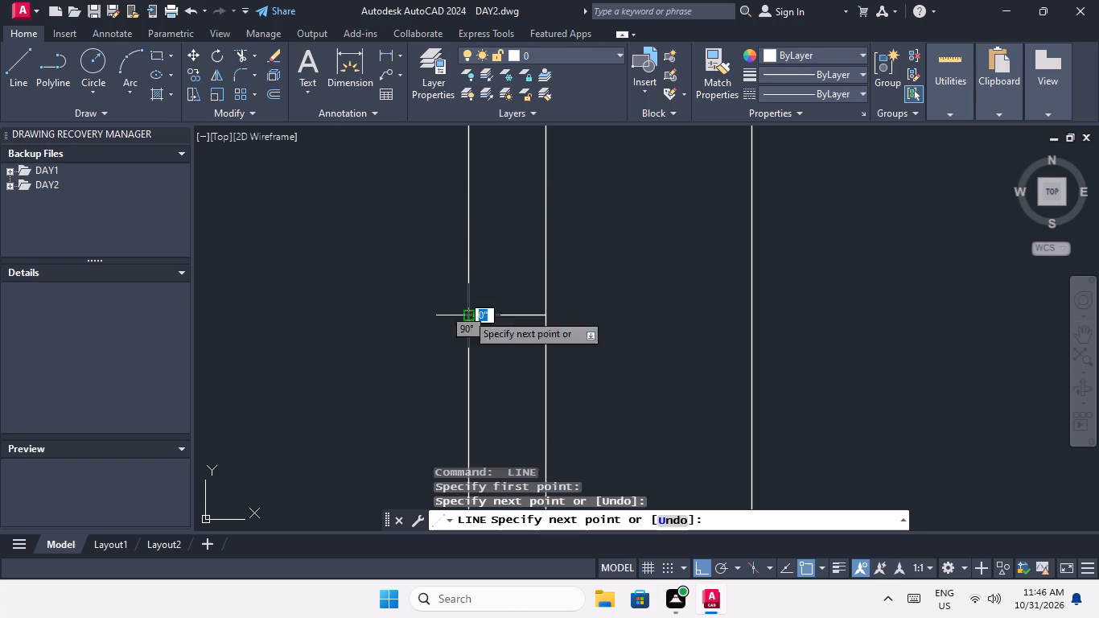
Draw a 9" line across the corridor's east wall at the midpoint of the third-row apartment's upper room wall.
scroll(442, 234, down, 4)
middle_drag(451, 329, 451, 228)
scroll(452, 253, down, 2)
scroll(452, 346, up, 3)
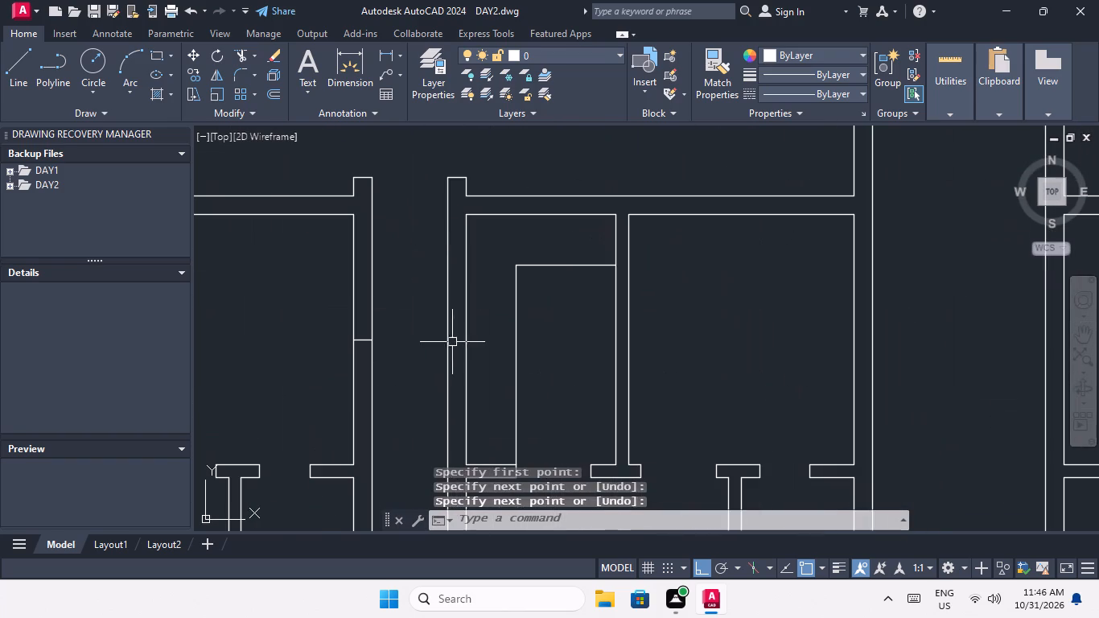
key(space)
click(468, 340)
scroll(443, 344, up, 3)
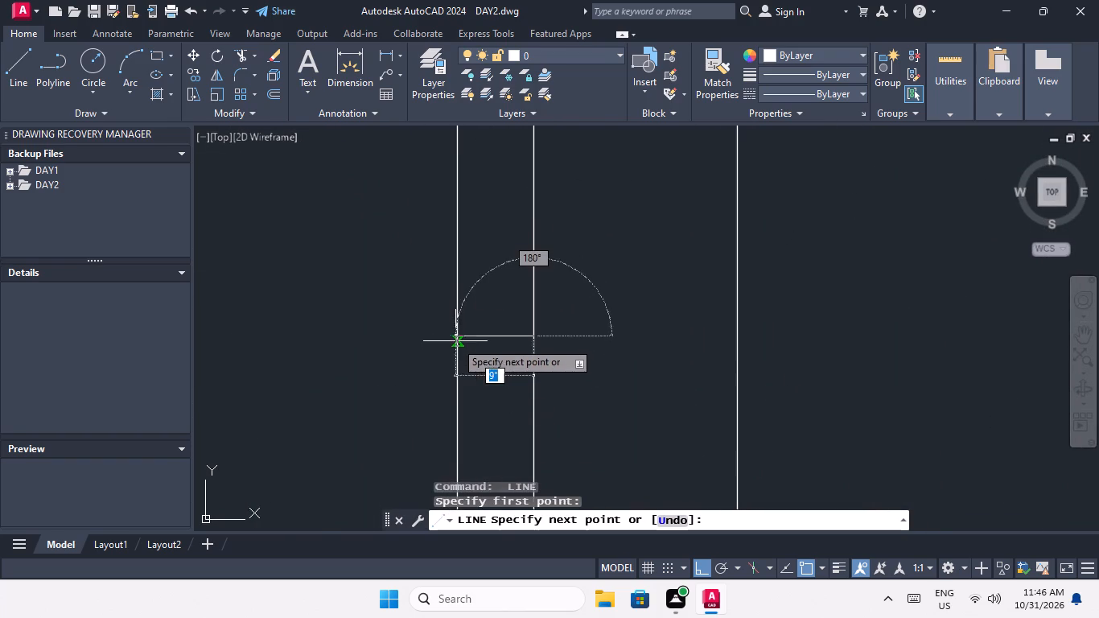
click(455, 336)
key(space)
Draw a 9" line across the corridor's east wall at the midpoint of the bottom-row apartment's upper room wall.
scroll(439, 283, down, 4)
middle_drag(432, 338, 438, 257)
scroll(438, 249, down, 1)
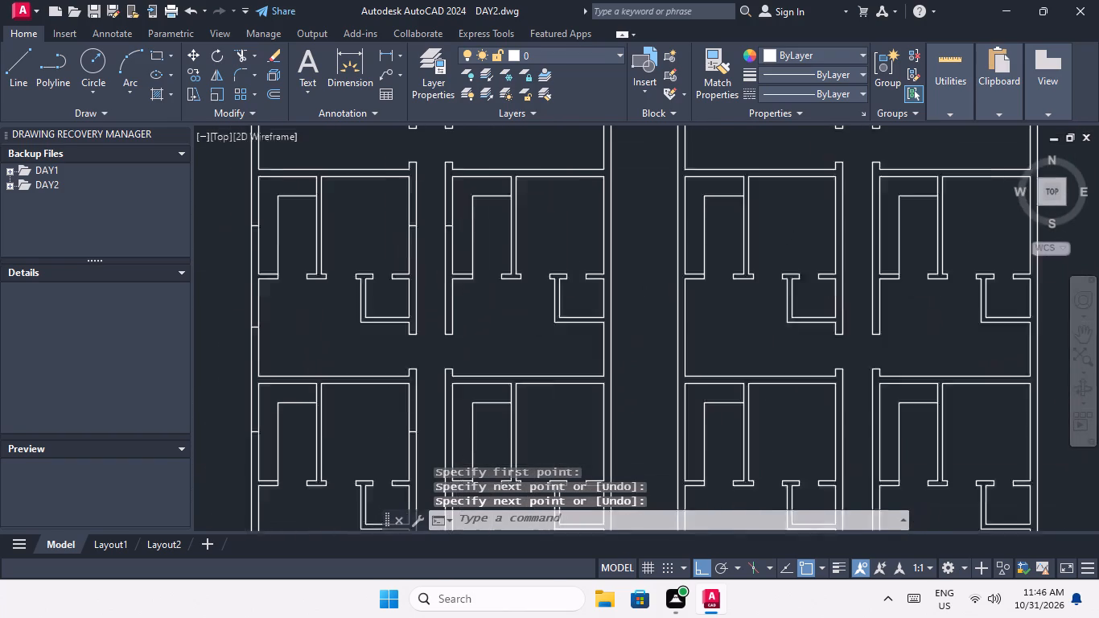
scroll(438, 249, down, 2)
scroll(447, 323, up, 3)
key(space)
scroll(433, 320, up, 2)
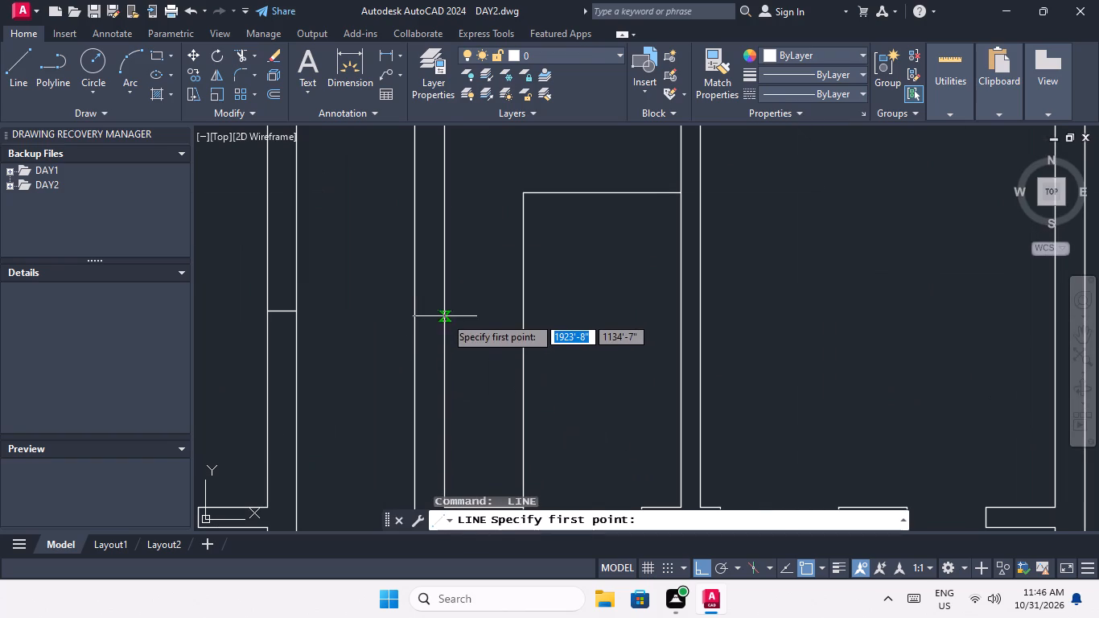
click(443, 309)
scroll(414, 317, up, 3)
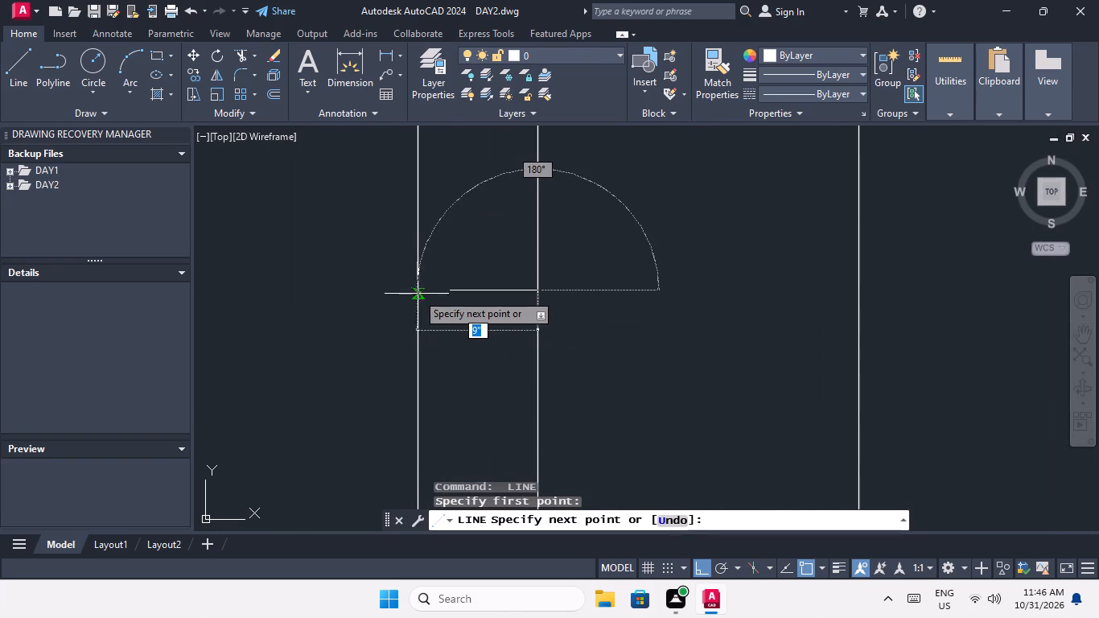
click(417, 293)
key(space)
Draw a line across the block's outer east wall at the midpoint of the bottom-row apartment's lower room wall.
scroll(426, 295, down, 4)
middle_drag(449, 352, 430, 262)
scroll(428, 249, down, 1)
middle_drag(455, 288, 356, 286)
middle_drag(431, 352, 434, 336)
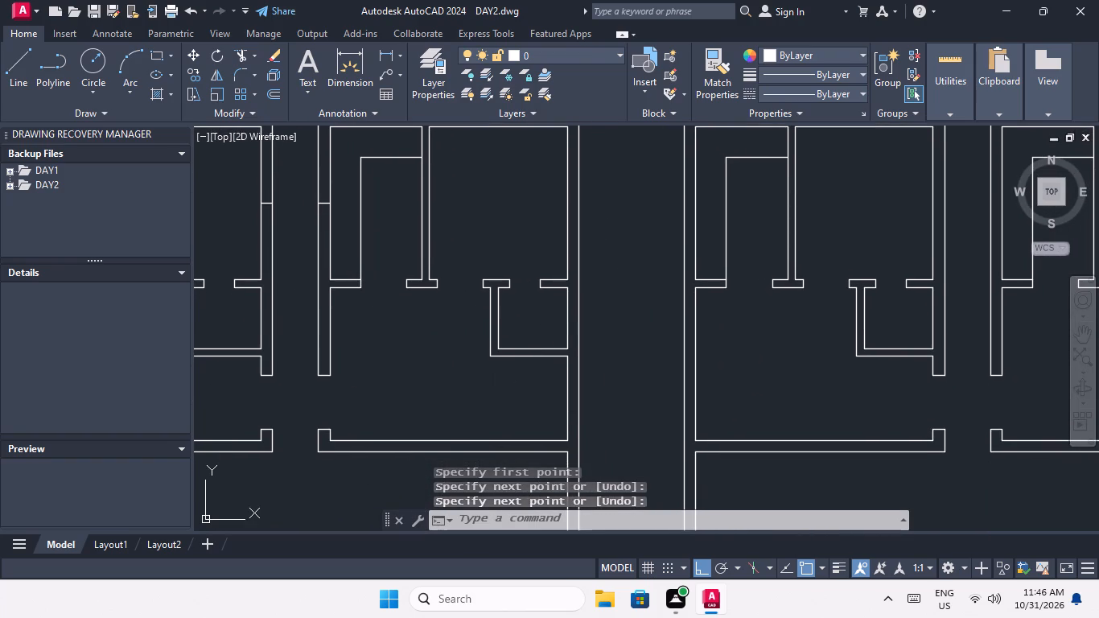
key(space)
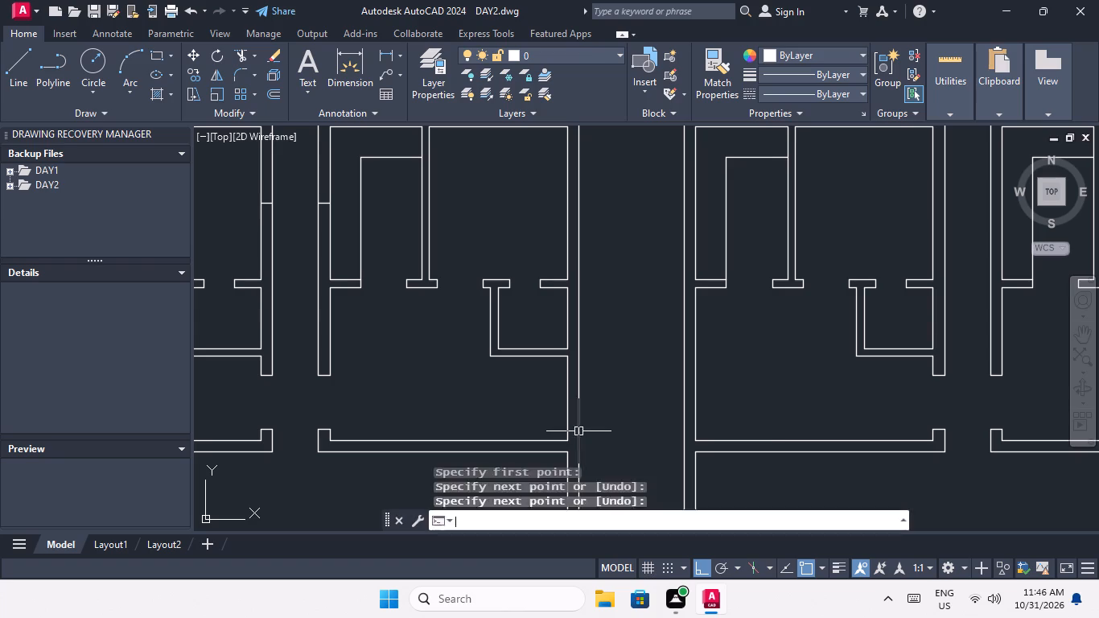
click(566, 401)
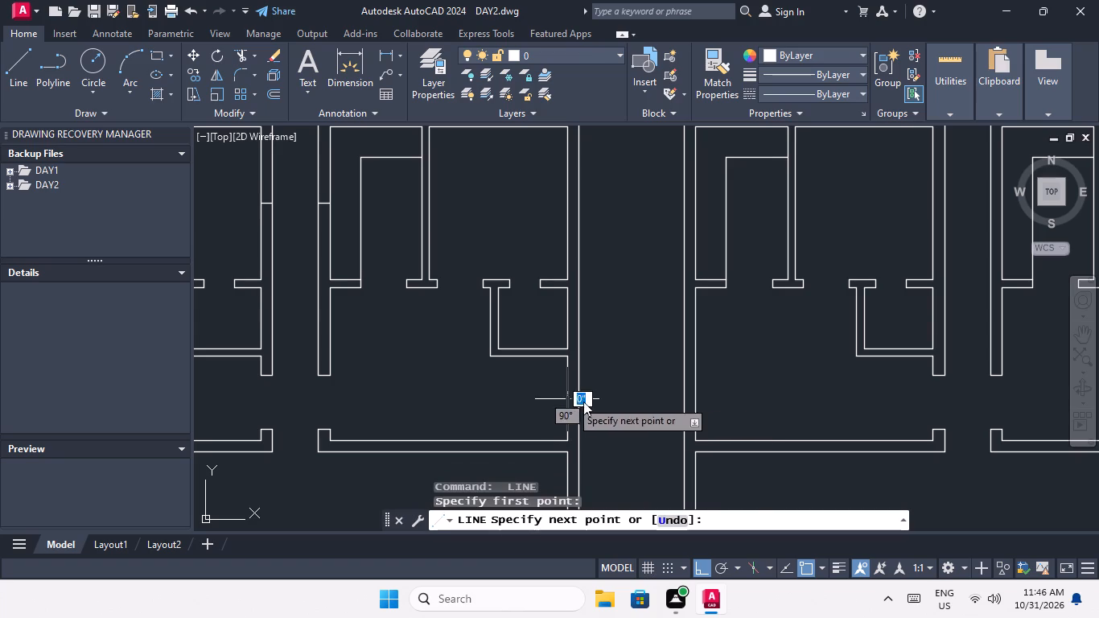
scroll(589, 402, up, 2)
click(558, 401)
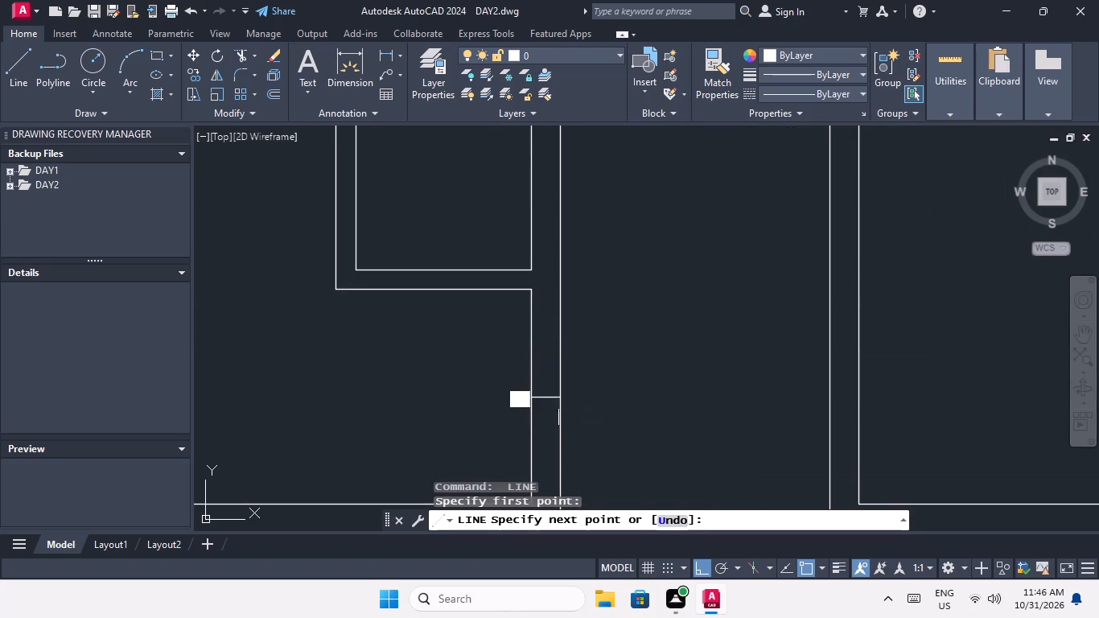
key(space)
Draw a 9" line across the outer east wall at the midpoint of the bottom-row apartment's upper room wall.
scroll(588, 352, down, 1)
middle_drag(588, 352, 549, 446)
scroll(550, 377, down, 2)
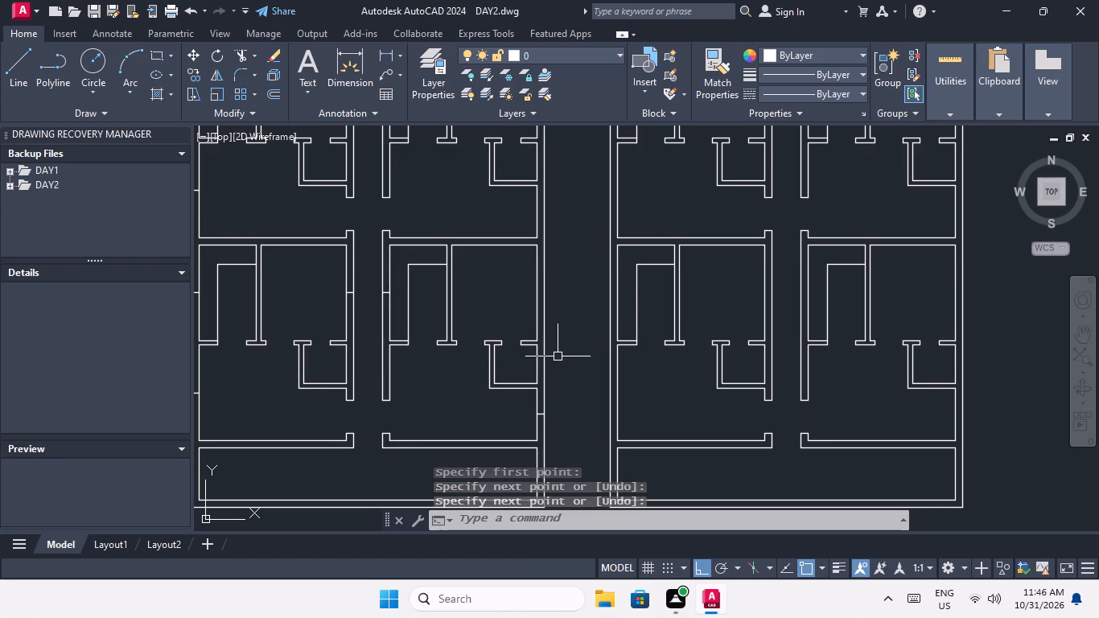
key(space)
click(534, 287)
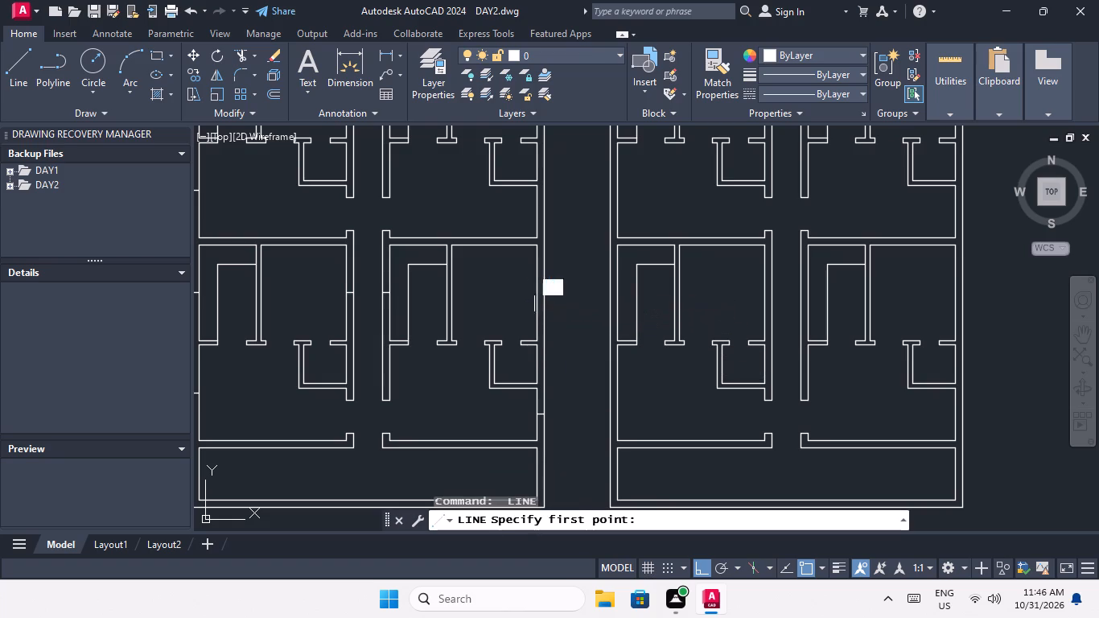
scroll(534, 286, up, 3)
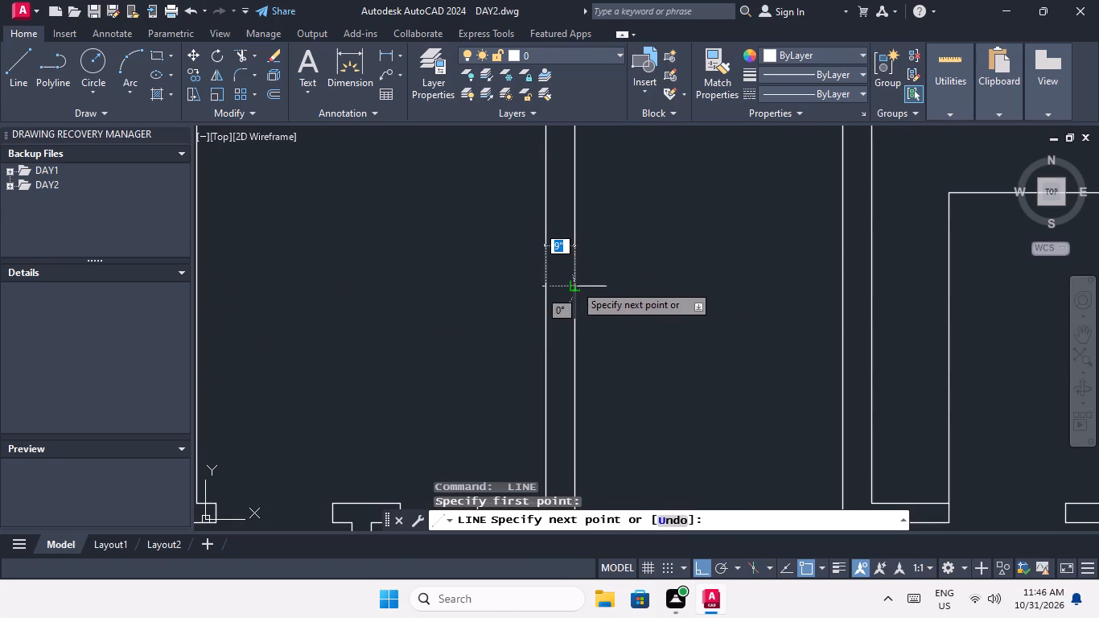
click(574, 284)
key(space)
Draw a line across the outer east wall at the midpoint of the third-row apartment's lower room wall.
scroll(587, 287, down, 2)
middle_drag(613, 302, 569, 389)
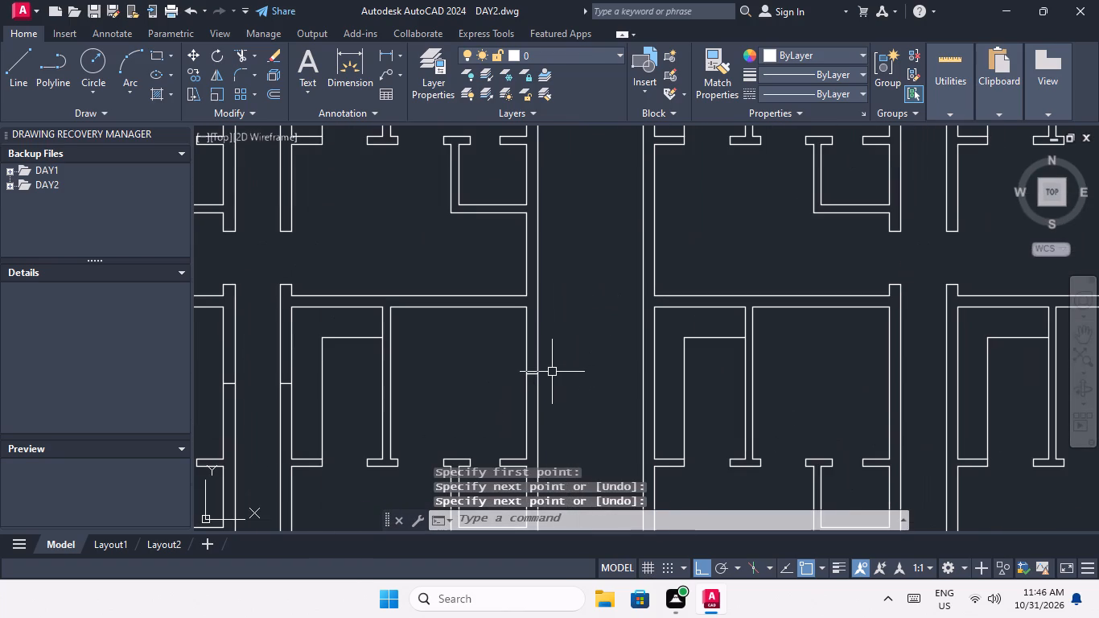
key(space)
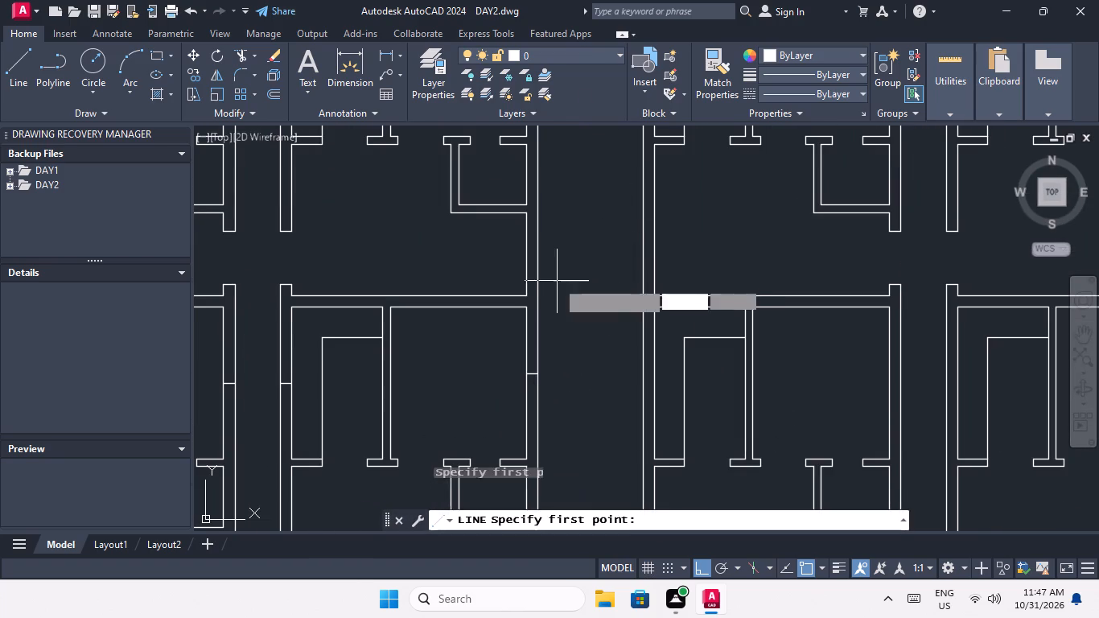
click(529, 253)
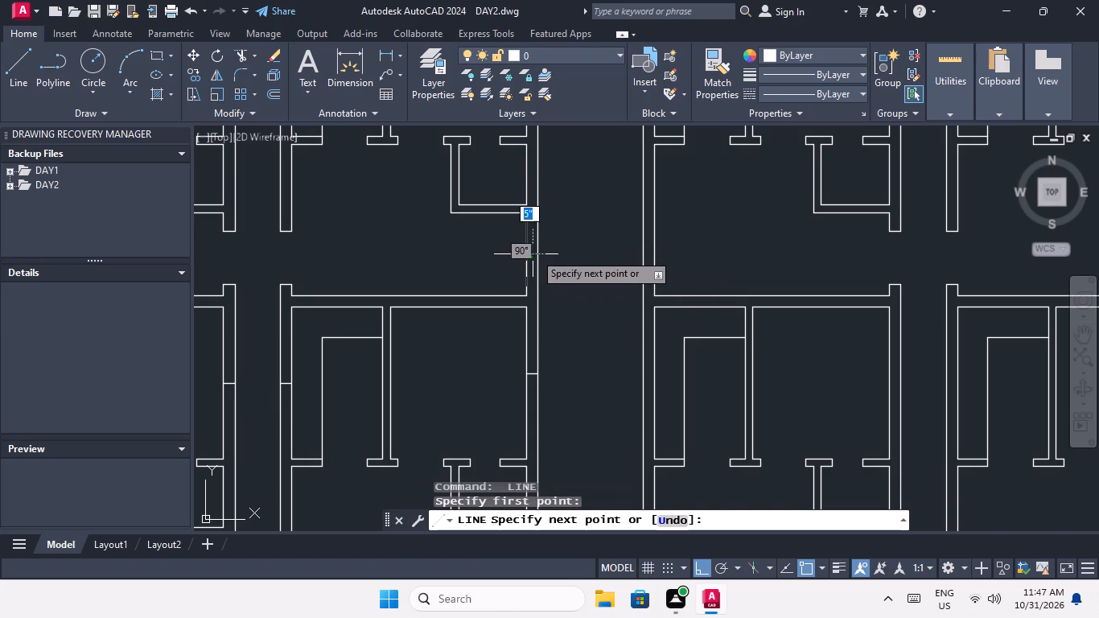
scroll(544, 254, up, 3)
click(517, 251)
key(space)
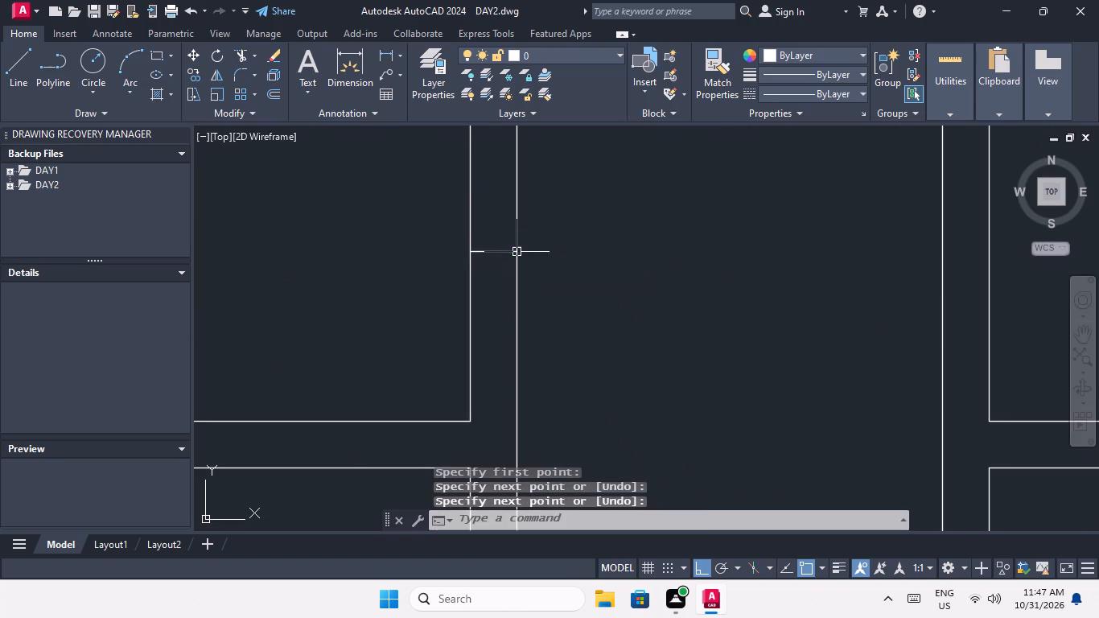
Draw a line across the outer east wall at the midpoint of the third-row apartment's upper room wall.
scroll(556, 245, down, 2)
middle_drag(566, 263, 546, 369)
scroll(573, 295, down, 1)
middle_drag(572, 308, 550, 405)
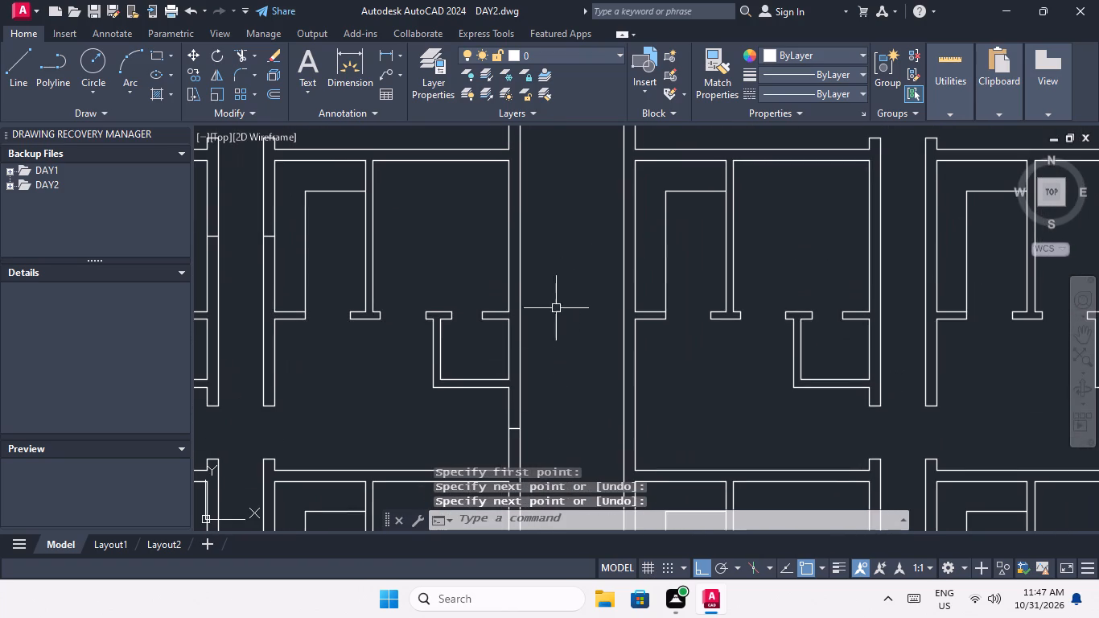
key(space)
click(508, 237)
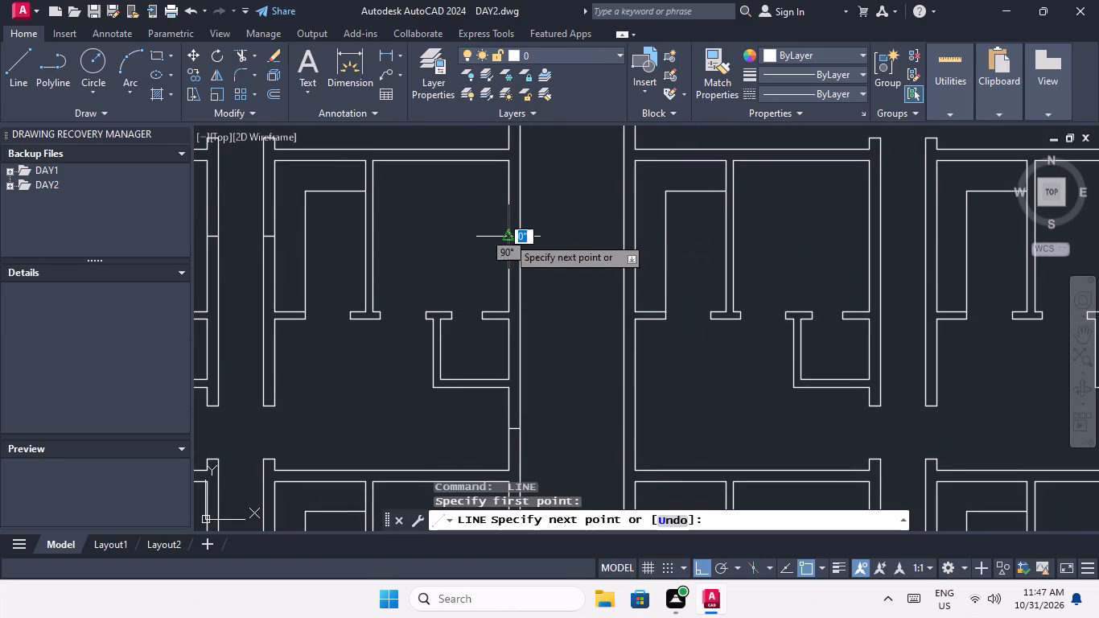
scroll(512, 237, up, 3)
click(541, 237)
key(space)
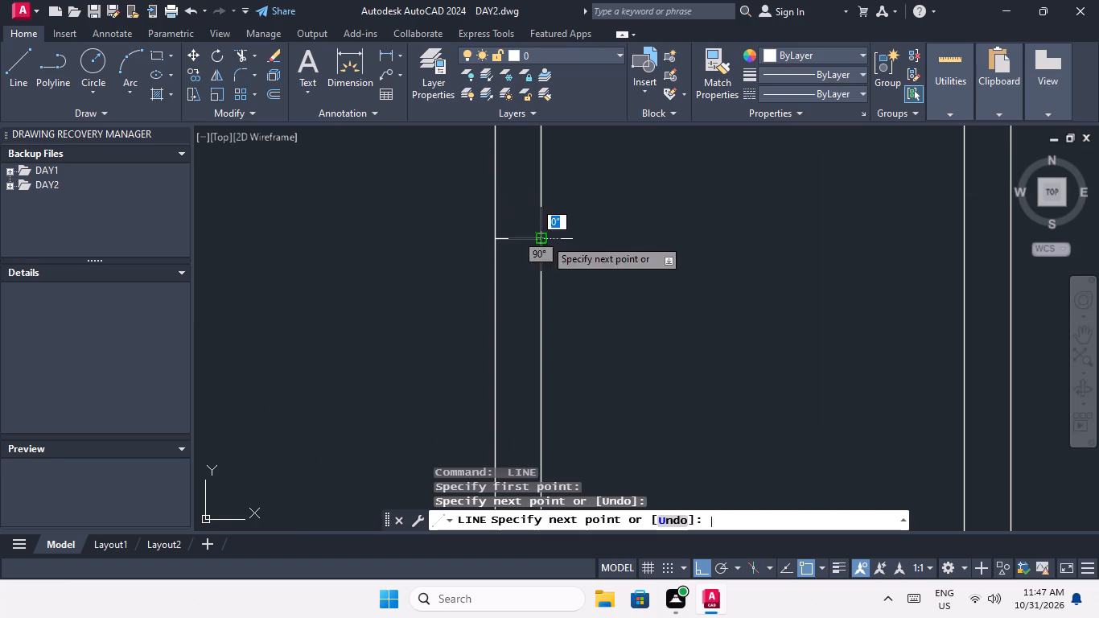
Draw a 9" line across the outer east wall at the midpoint of the second-row apartment's lower room wall.
scroll(582, 240, down, 3)
middle_drag(572, 319, 537, 428)
middle_drag(548, 358, 541, 410)
key(space)
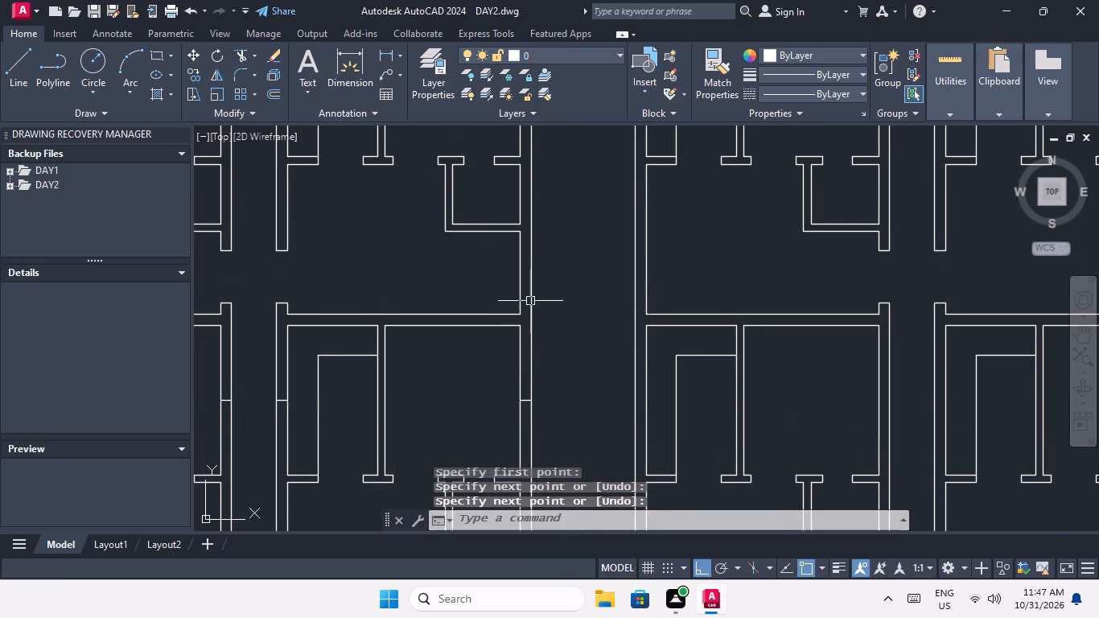
click(521, 275)
scroll(526, 277, up, 3)
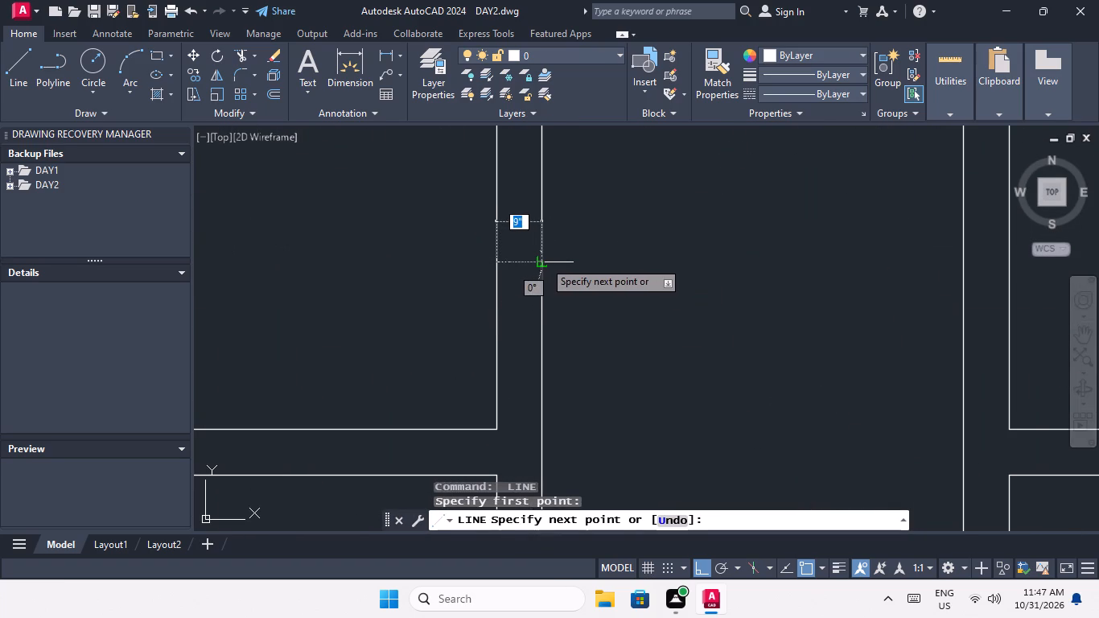
click(544, 261)
key(space)
Draw a line across the outer east wall at the midpoint of the second-row apartment's upper room wall.
middle_drag(599, 317, 577, 420)
scroll(577, 420, down, 1)
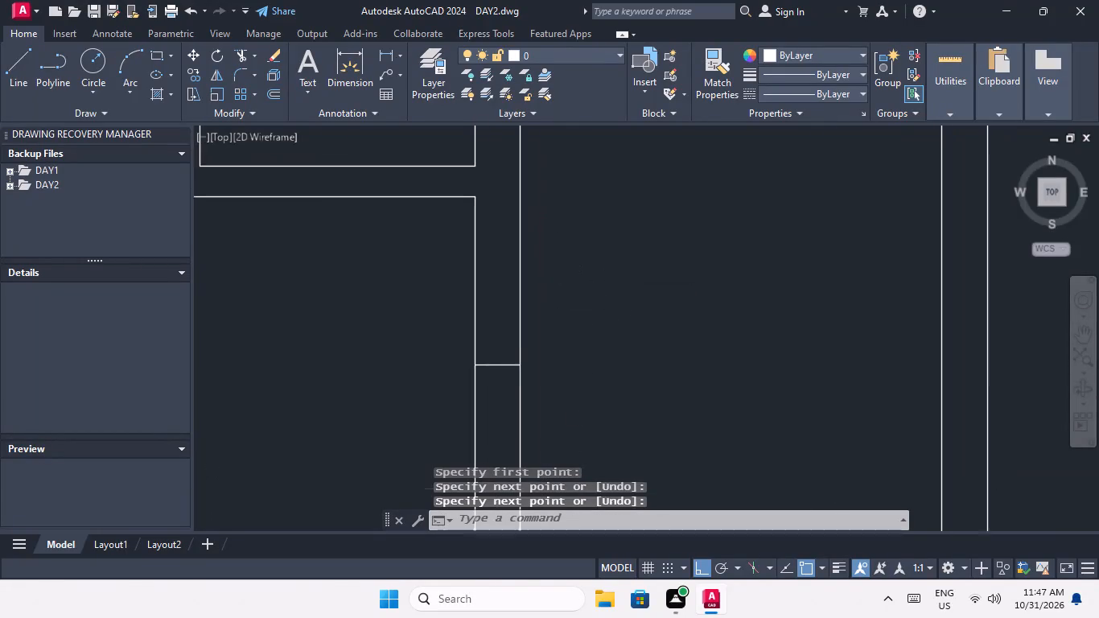
scroll(592, 328, down, 1)
middle_drag(591, 354, 555, 465)
middle_drag(595, 323, 589, 432)
scroll(589, 432, down, 1)
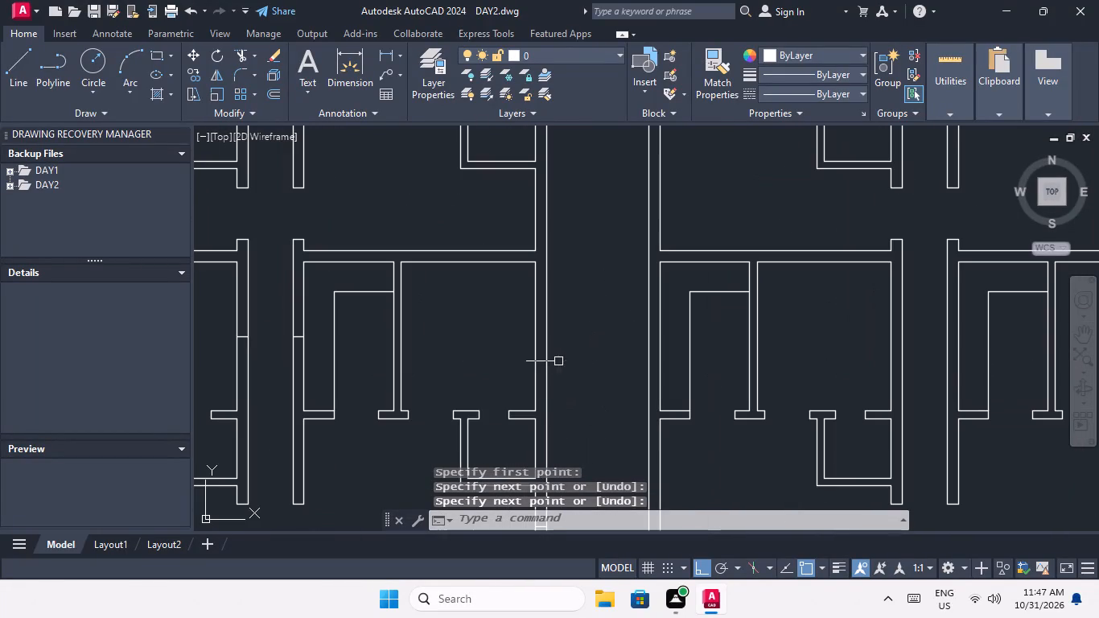
key(space)
click(533, 337)
scroll(551, 342, up, 3)
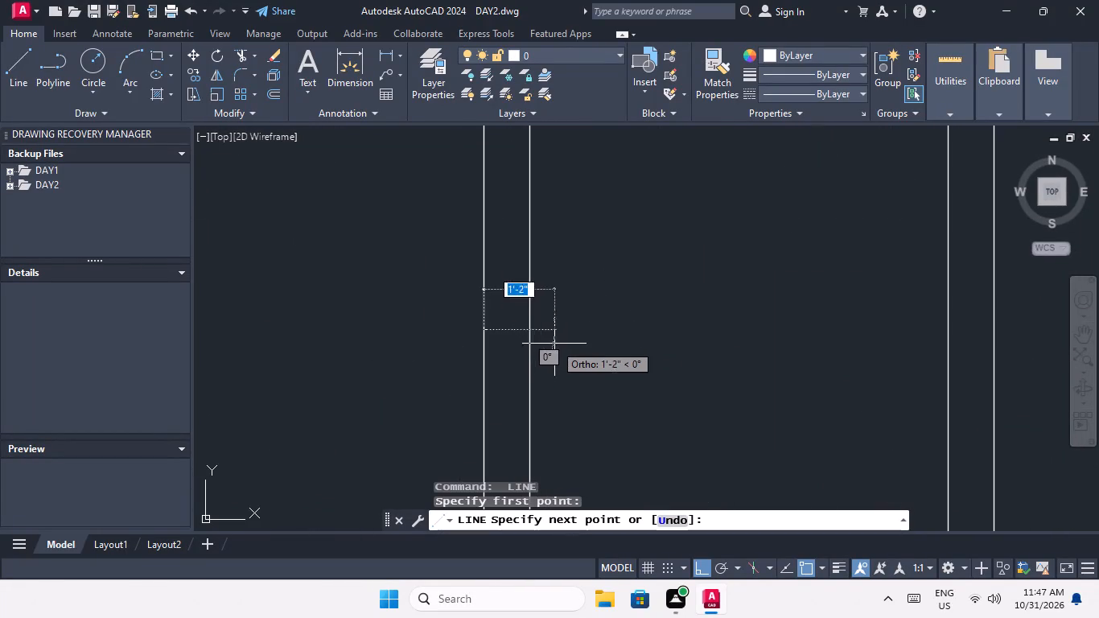
click(530, 329)
key(space)
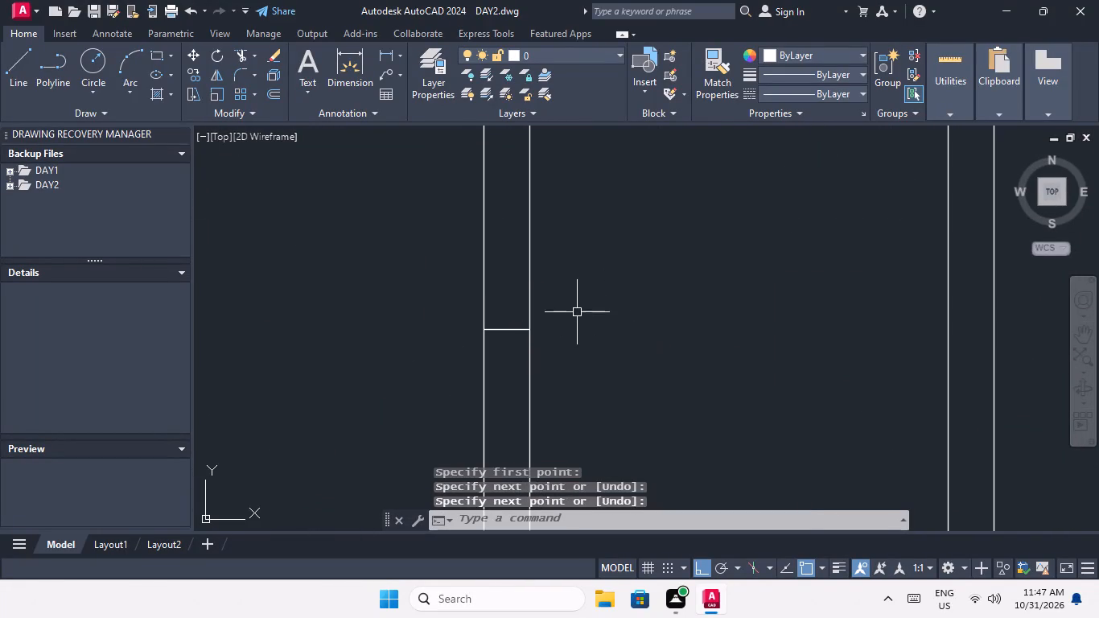
Draw a 9" line across the outer east wall at the midpoint of the top-row apartment's lower room wall.
scroll(577, 311, down, 2)
middle_drag(567, 356, 549, 431)
middle_drag(571, 369, 554, 451)
middle_drag(558, 407, 557, 451)
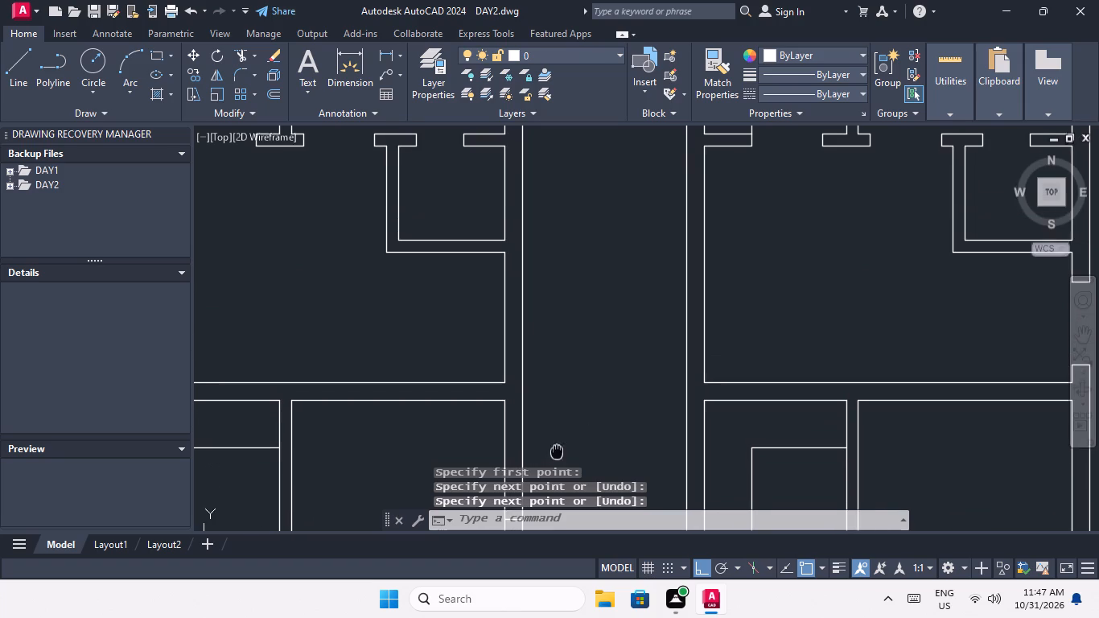
middle_drag(557, 451, 557, 454)
key(space)
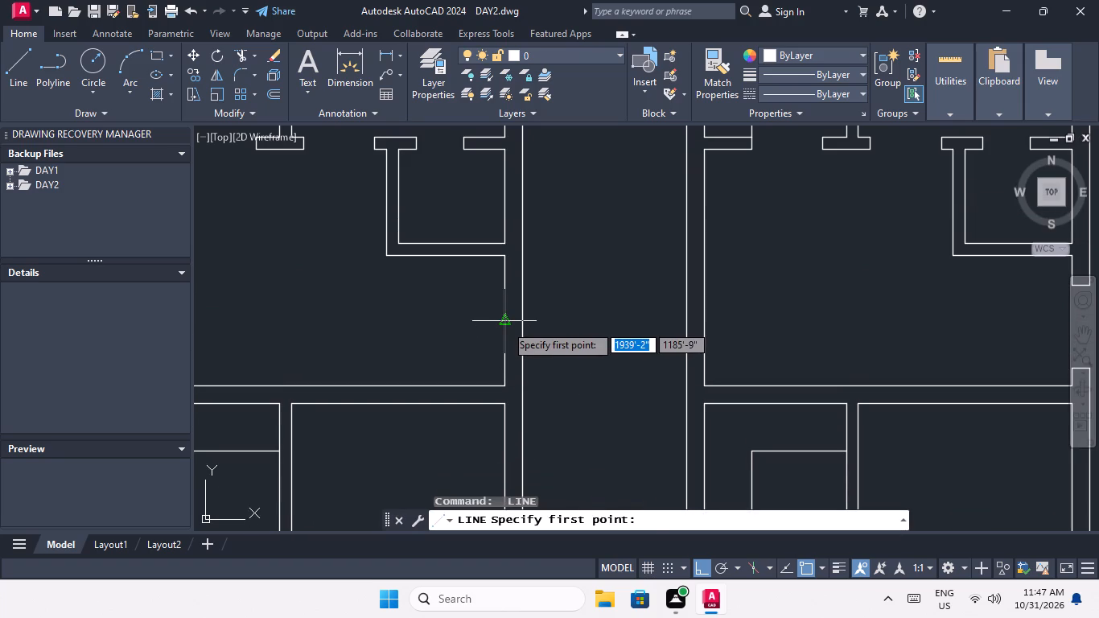
click(505, 323)
scroll(532, 323, up, 2)
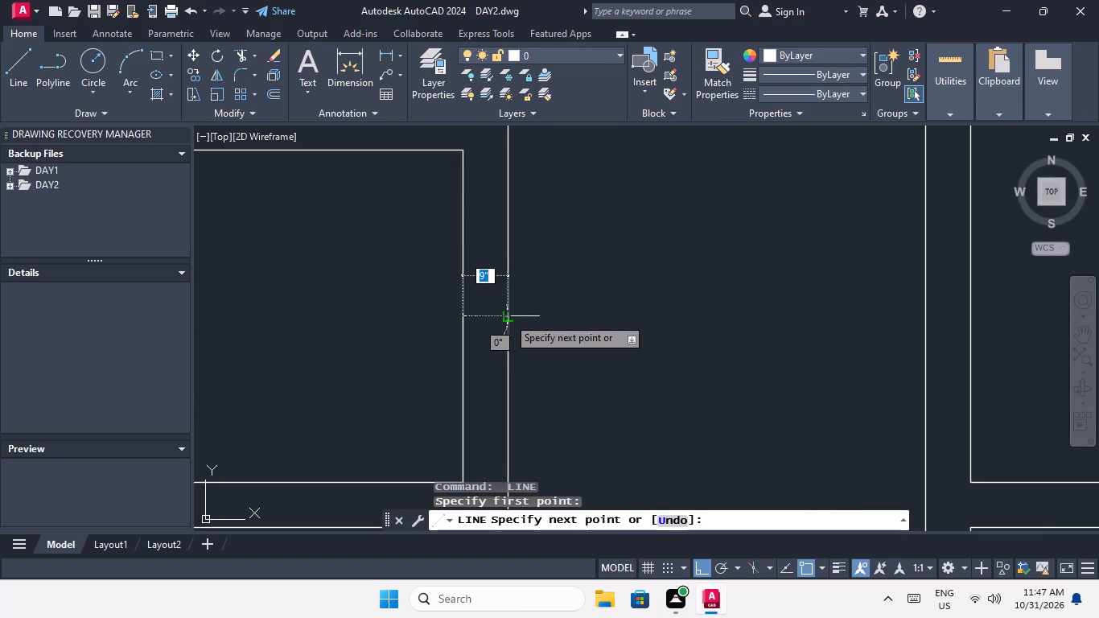
click(507, 317)
key(space)
Draw a line across the outer east wall at the midpoint of the top-row apartment's upper room wall.
scroll(582, 312, down, 3)
middle_drag(596, 315, 577, 426)
middle_drag(578, 357, 581, 387)
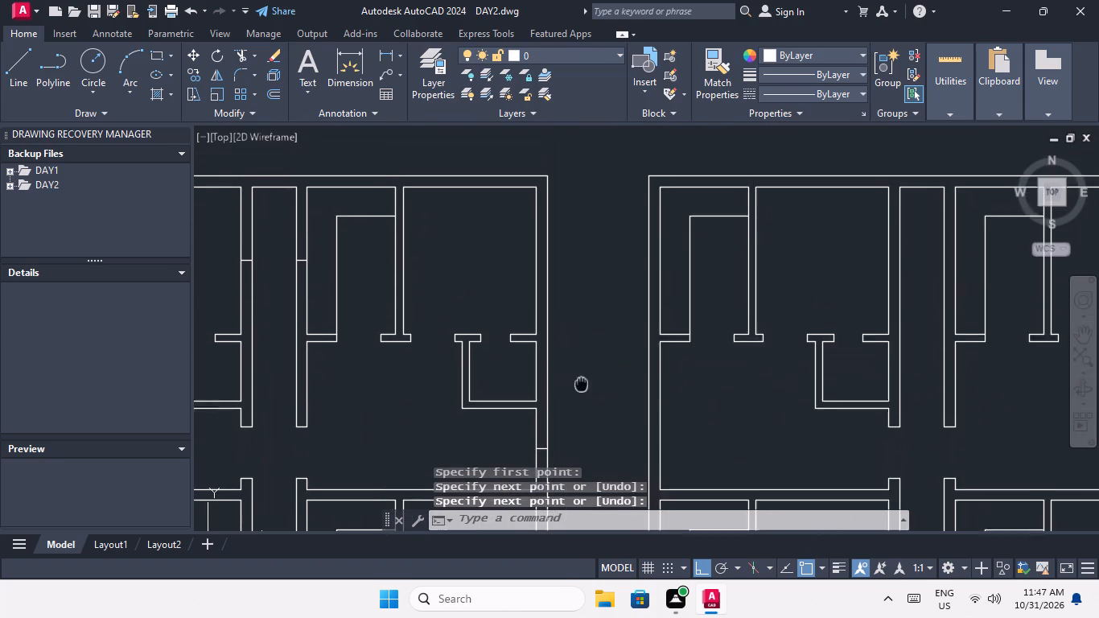
middle_drag(581, 387, 578, 410)
key(space)
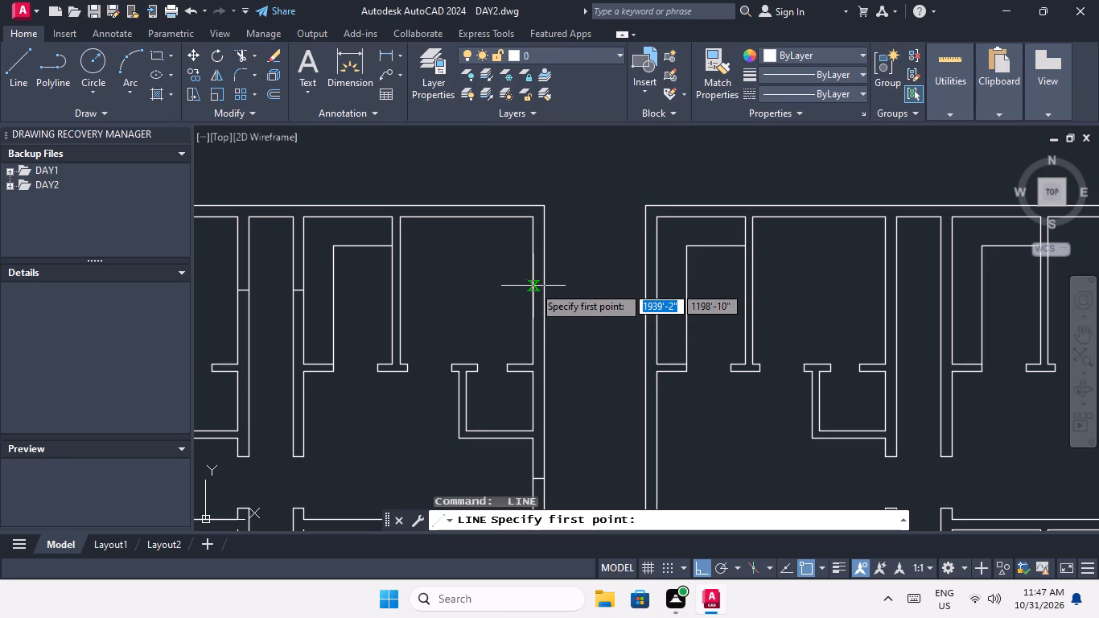
click(533, 291)
scroll(539, 299, up, 3)
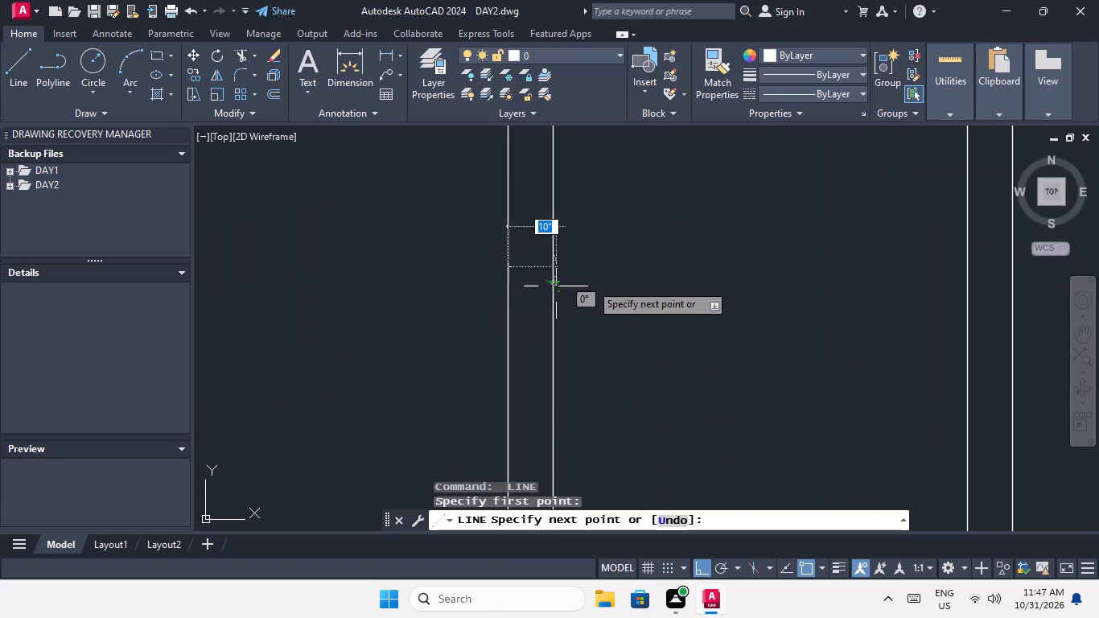
click(558, 270)
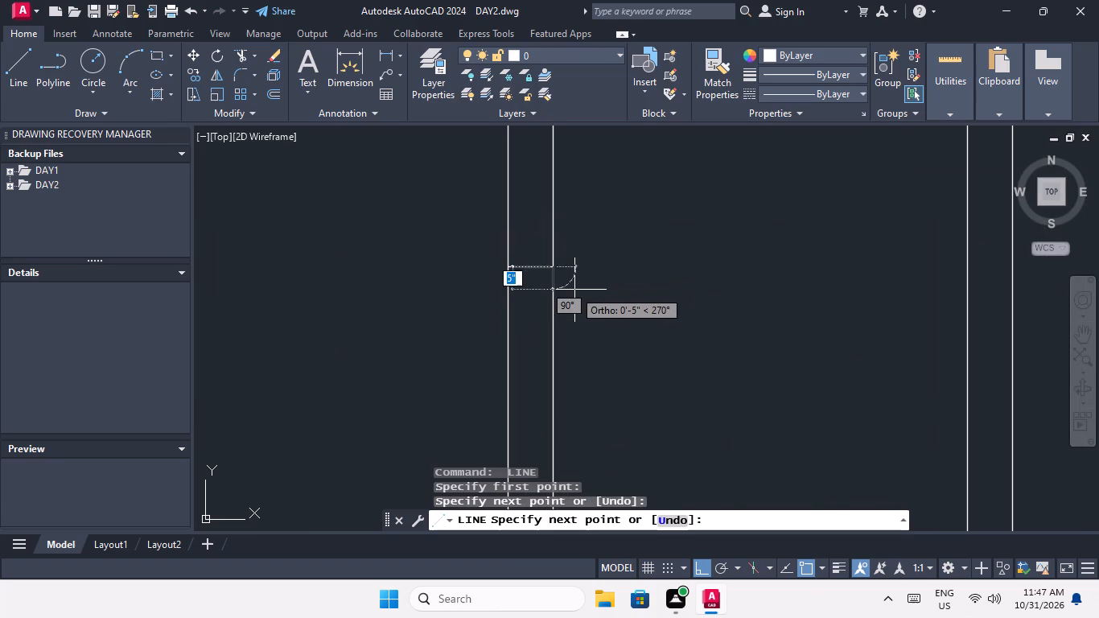
key(Escape)
scroll(521, 255, down, 4)
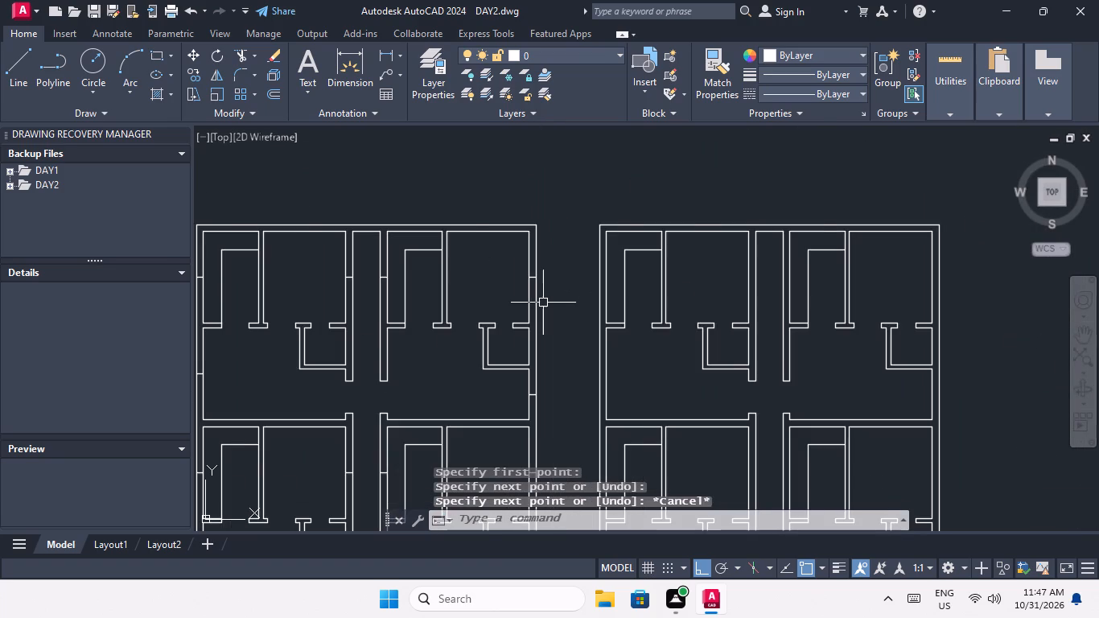
middle_drag(542, 303, 590, 290)
key(Escape)
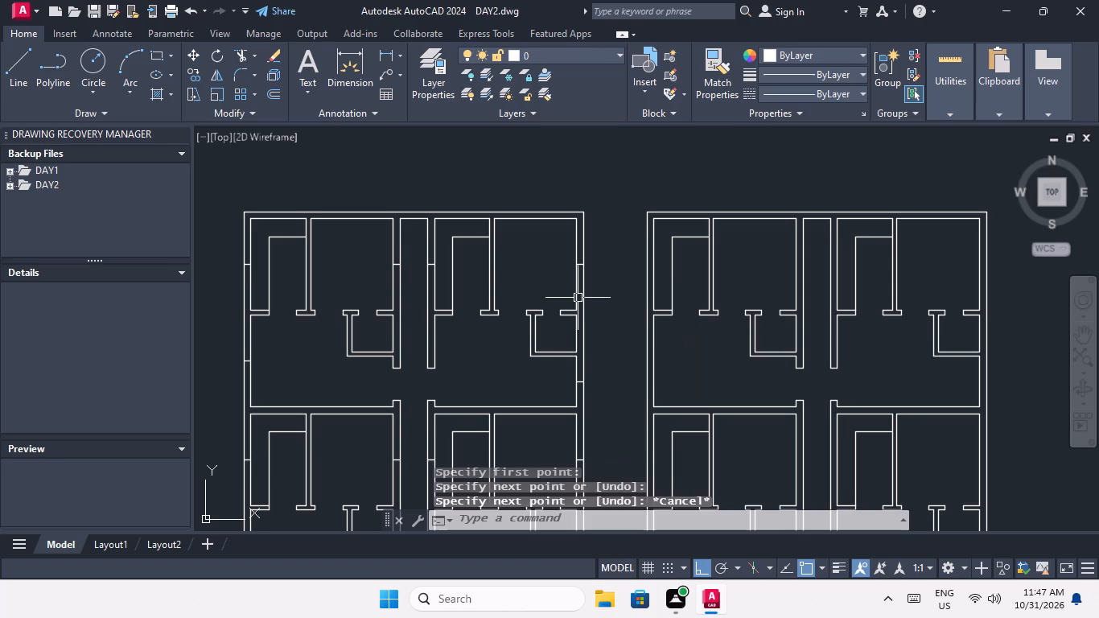